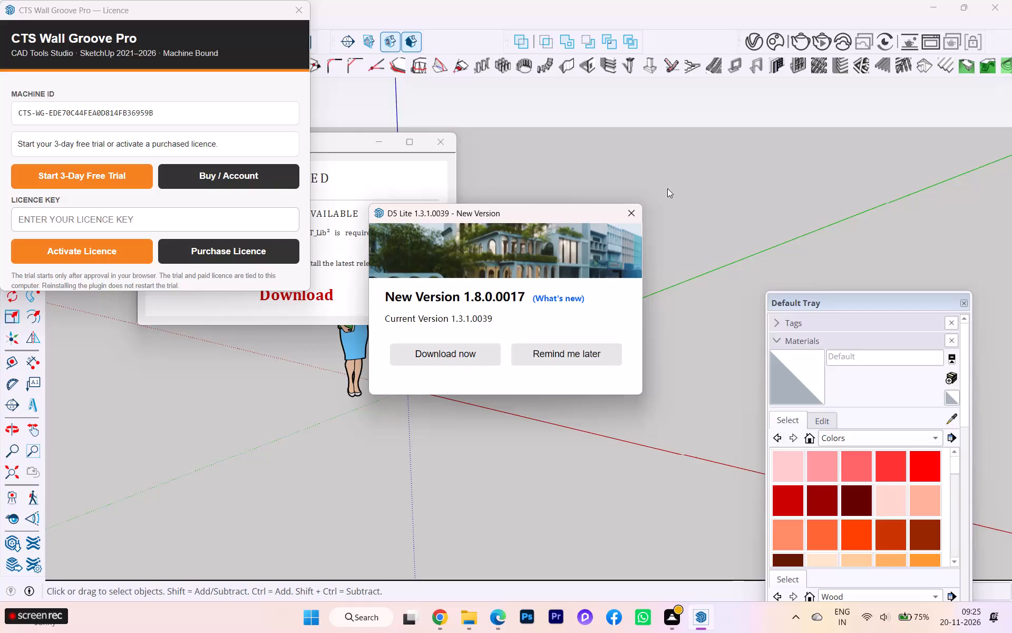
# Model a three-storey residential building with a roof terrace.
# Dismiss the D5 Lite update, TT_Lib² and CTS Wall Groove Pro licence windows, and move the Default Tray clear of the drawing area.
pyautogui.click(634, 222)
pyautogui.click(441, 145)
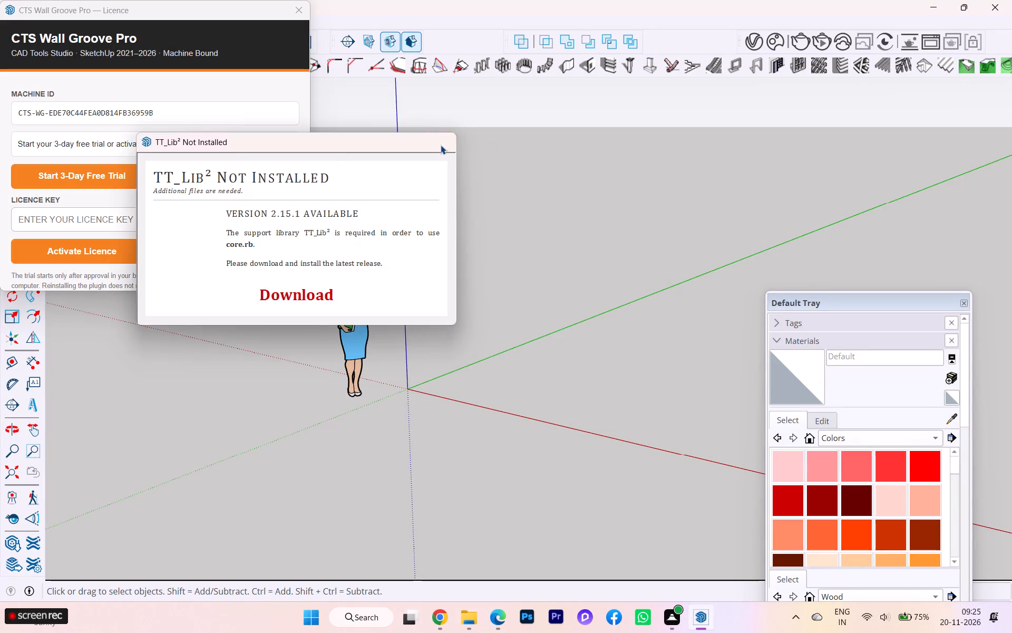
pyautogui.click(304, 4)
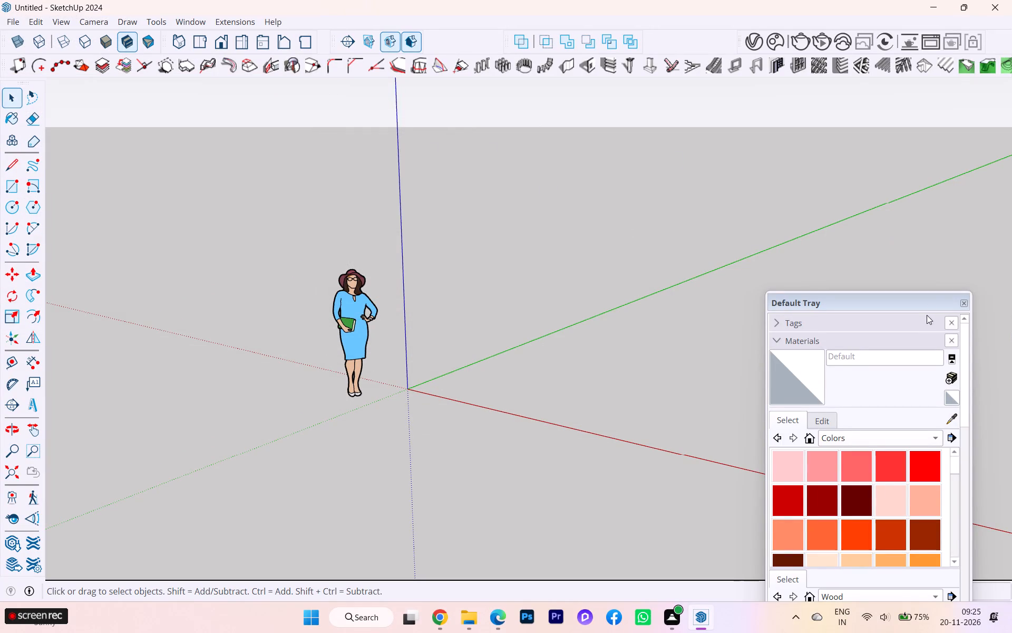
pyautogui.moveTo(931, 302); pyautogui.dragTo(964, 208)
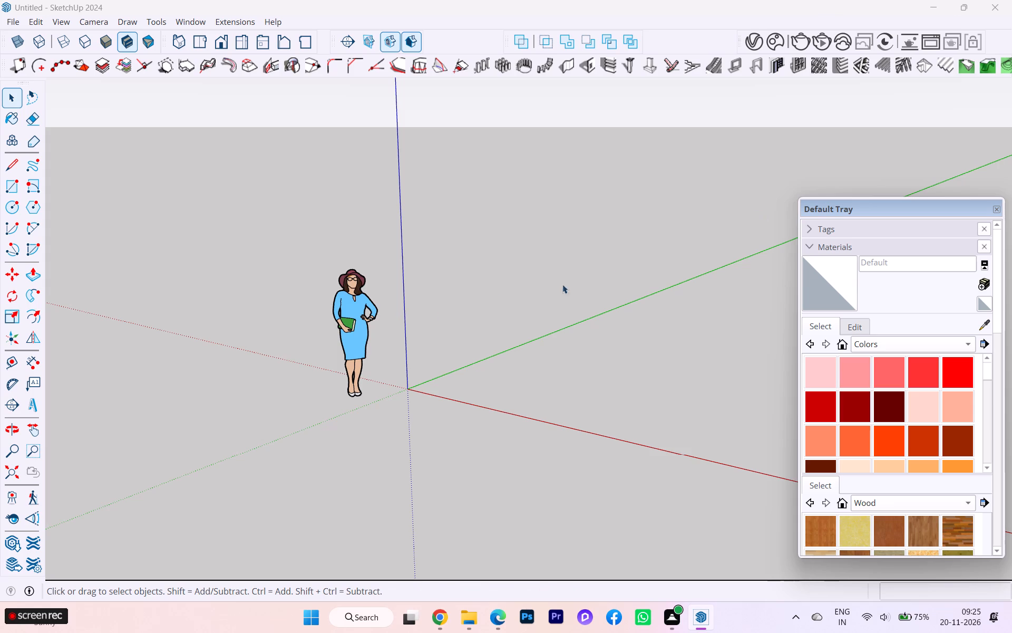
# Delete the default human figure beside the origin.
pyautogui.click(379, 327)
pyautogui.click(362, 327)
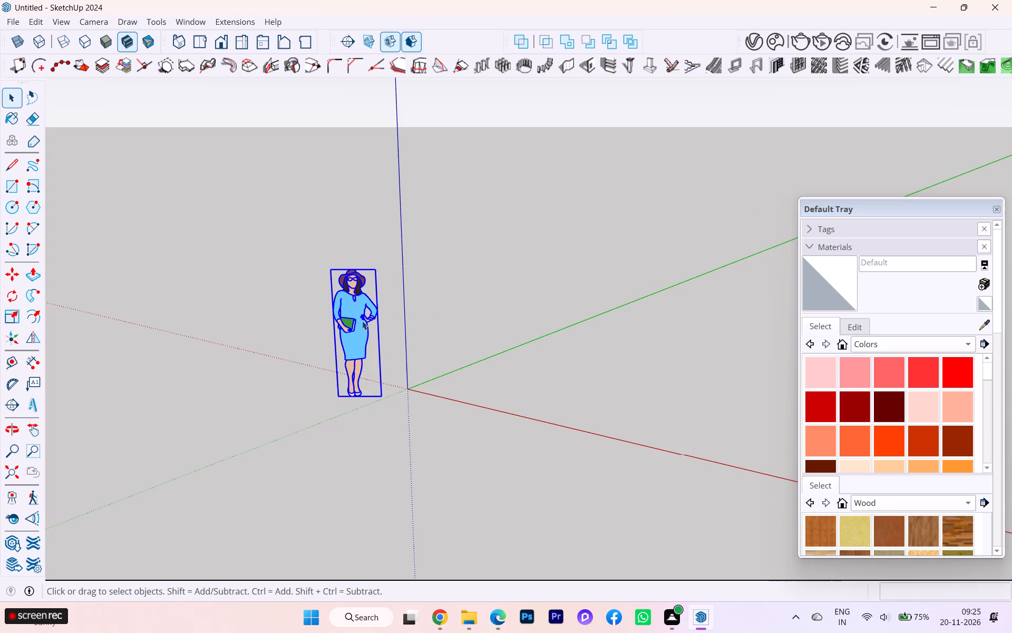
pyautogui.press('Delete')
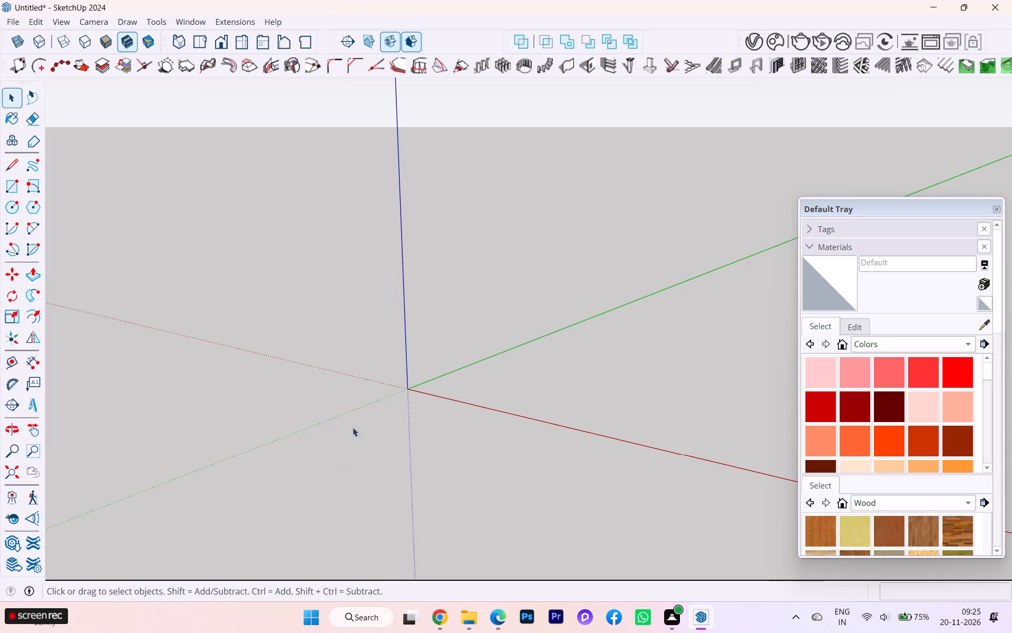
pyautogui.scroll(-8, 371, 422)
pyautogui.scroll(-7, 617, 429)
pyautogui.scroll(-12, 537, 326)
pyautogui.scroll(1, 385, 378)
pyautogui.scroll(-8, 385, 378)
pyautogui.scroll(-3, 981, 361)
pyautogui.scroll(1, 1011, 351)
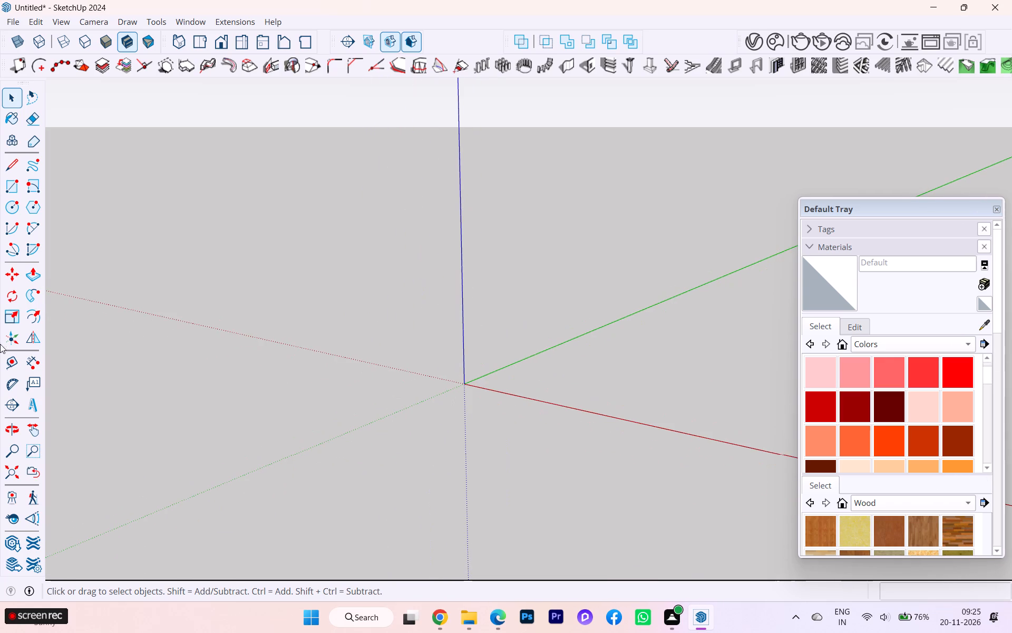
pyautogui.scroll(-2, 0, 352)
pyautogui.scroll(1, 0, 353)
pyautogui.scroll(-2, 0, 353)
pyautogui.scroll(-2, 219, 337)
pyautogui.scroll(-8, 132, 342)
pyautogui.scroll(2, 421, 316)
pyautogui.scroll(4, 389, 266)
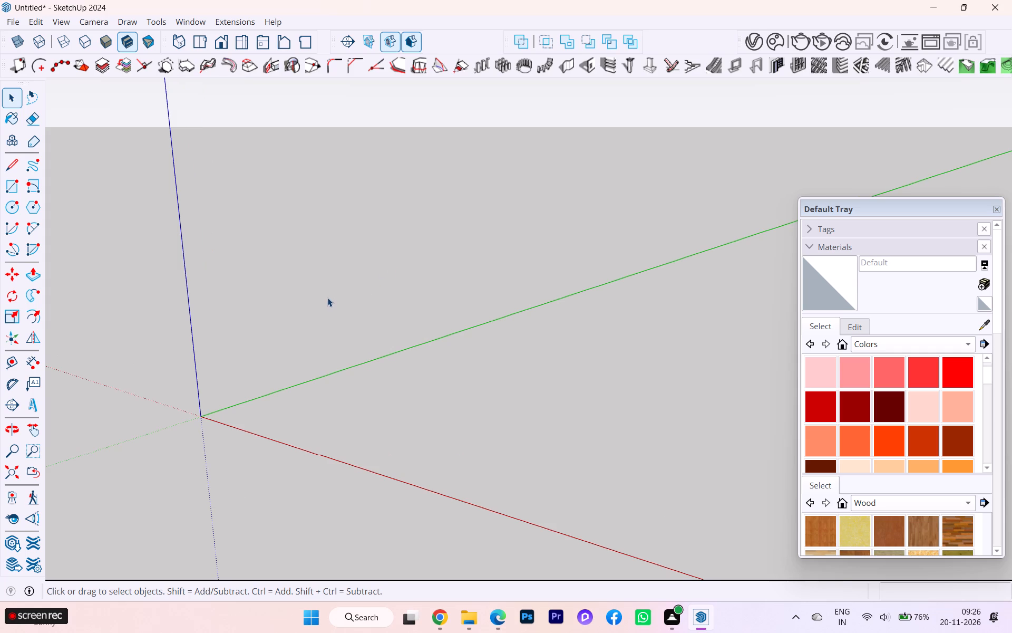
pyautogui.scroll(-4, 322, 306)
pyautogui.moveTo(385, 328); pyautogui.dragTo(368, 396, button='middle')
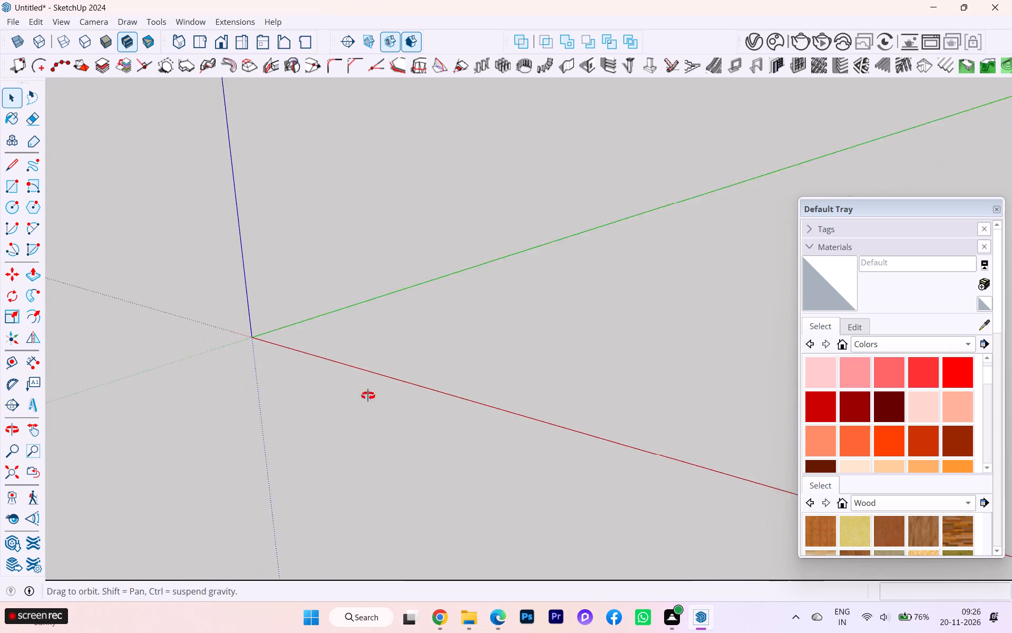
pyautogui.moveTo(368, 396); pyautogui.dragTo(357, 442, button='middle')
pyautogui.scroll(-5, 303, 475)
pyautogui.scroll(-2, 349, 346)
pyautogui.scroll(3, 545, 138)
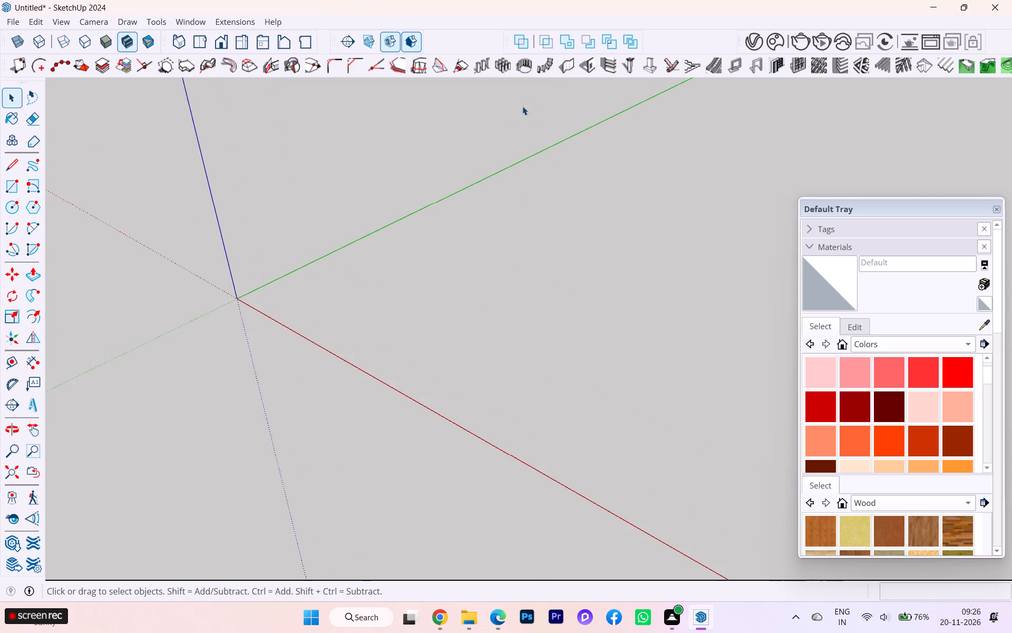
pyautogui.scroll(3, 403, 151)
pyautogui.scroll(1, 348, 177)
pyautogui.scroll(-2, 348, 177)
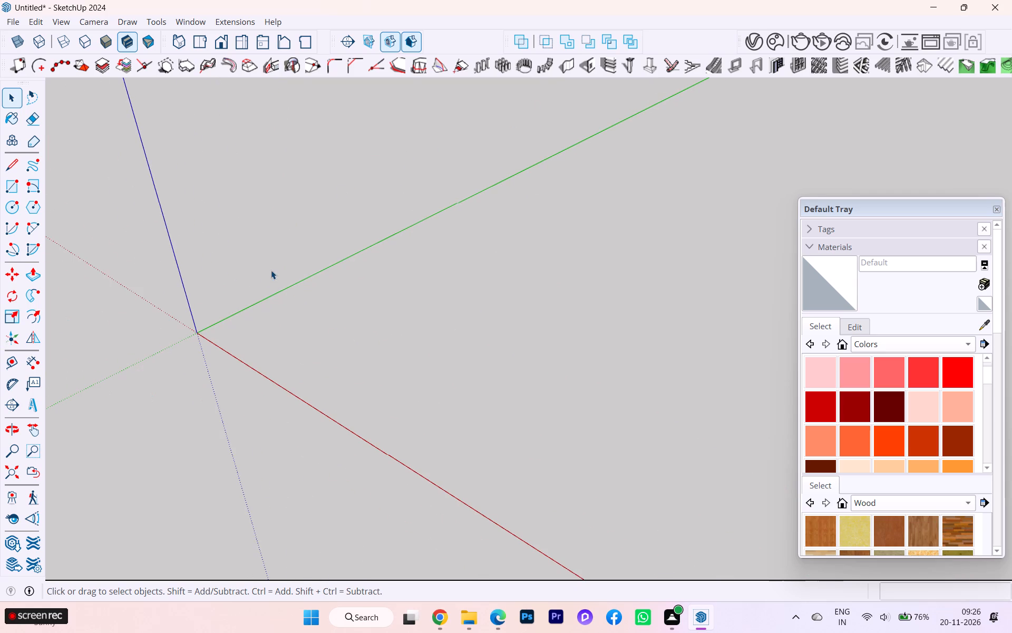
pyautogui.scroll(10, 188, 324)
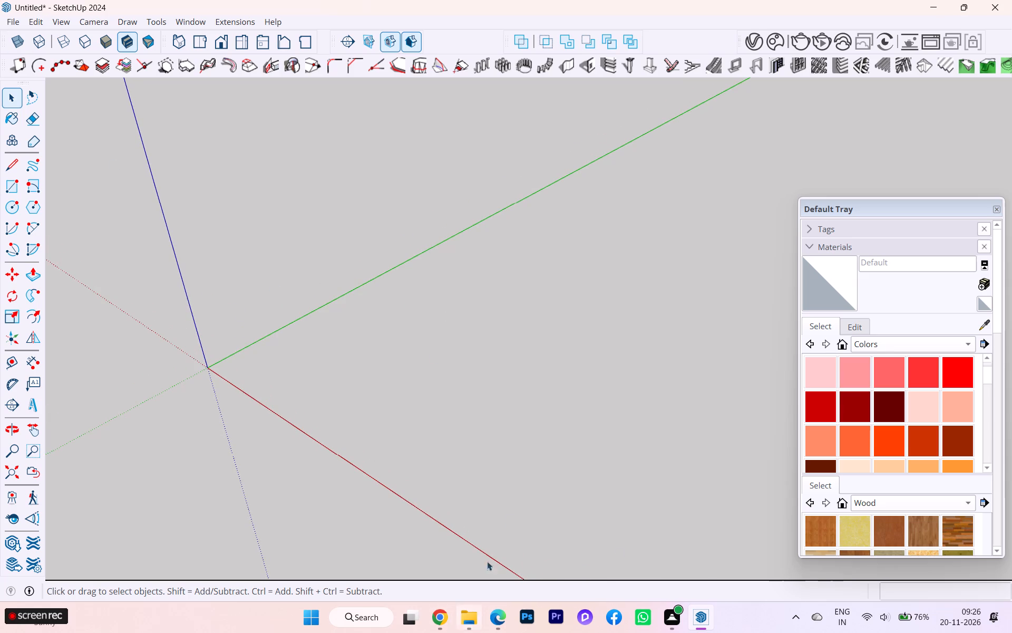
# Switch to Edge and examine the house plan, elevation and section PDF.
pyautogui.click(494, 619)
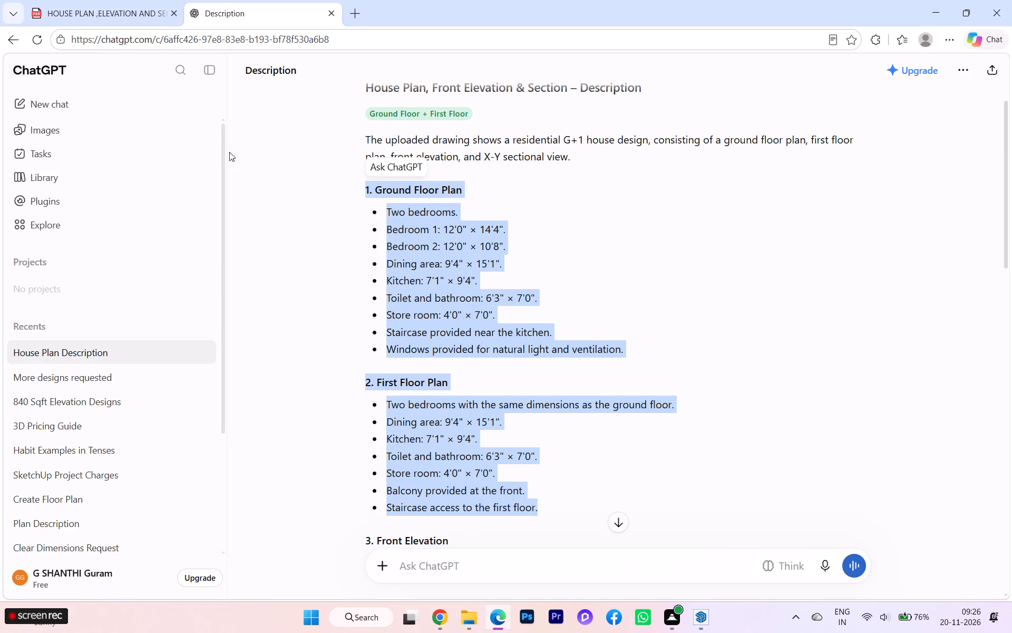
pyautogui.click(116, 17)
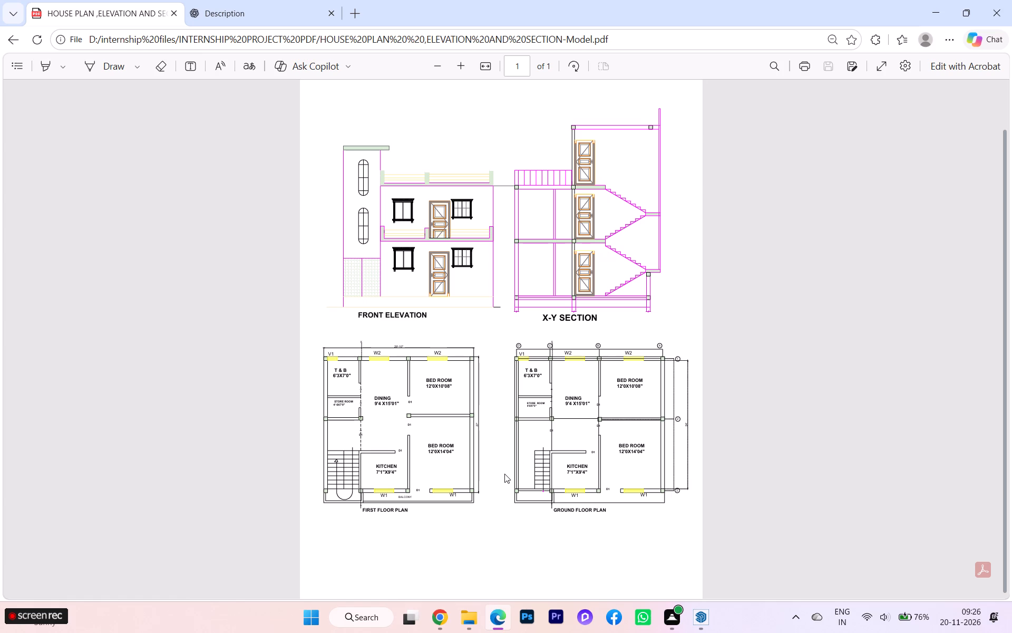
# Open HOUSE PLAN ,ELEVATION AND SECTION.dwg in AutoCAD from the AUTOCAD INTERN PROJECTS folder inside internship files.
pyautogui.click(466, 614)
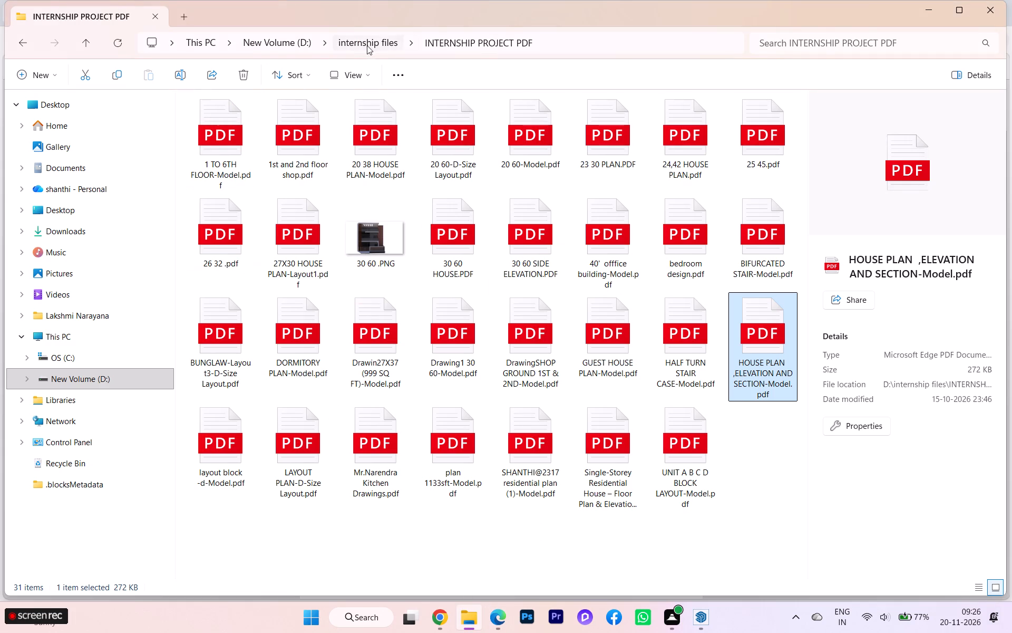
pyautogui.click(367, 44)
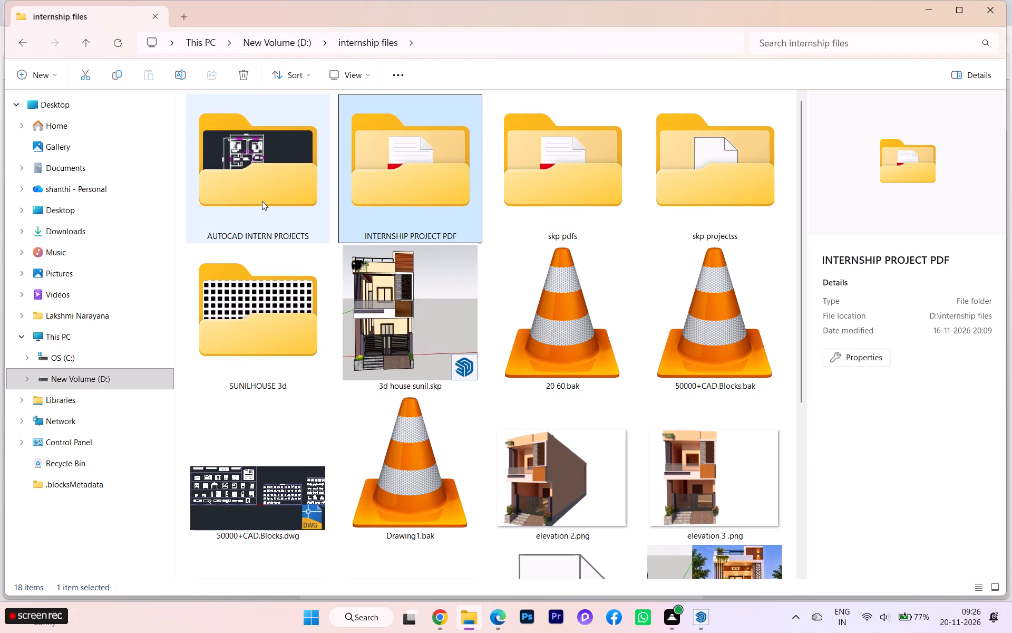
pyautogui.doubleClick(262, 201)
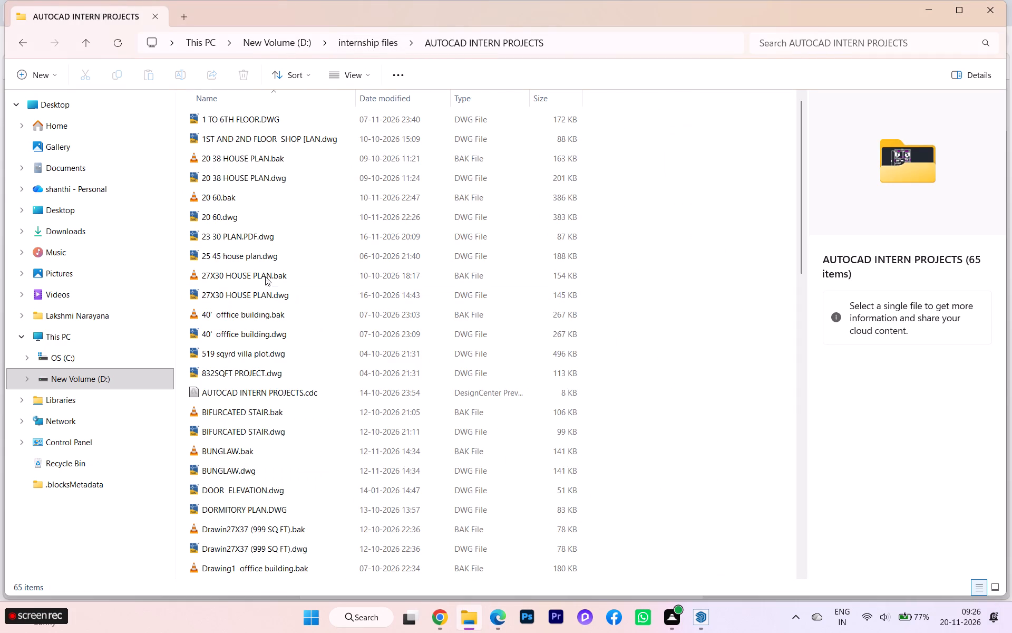
pyautogui.scroll(-4, 249, 339)
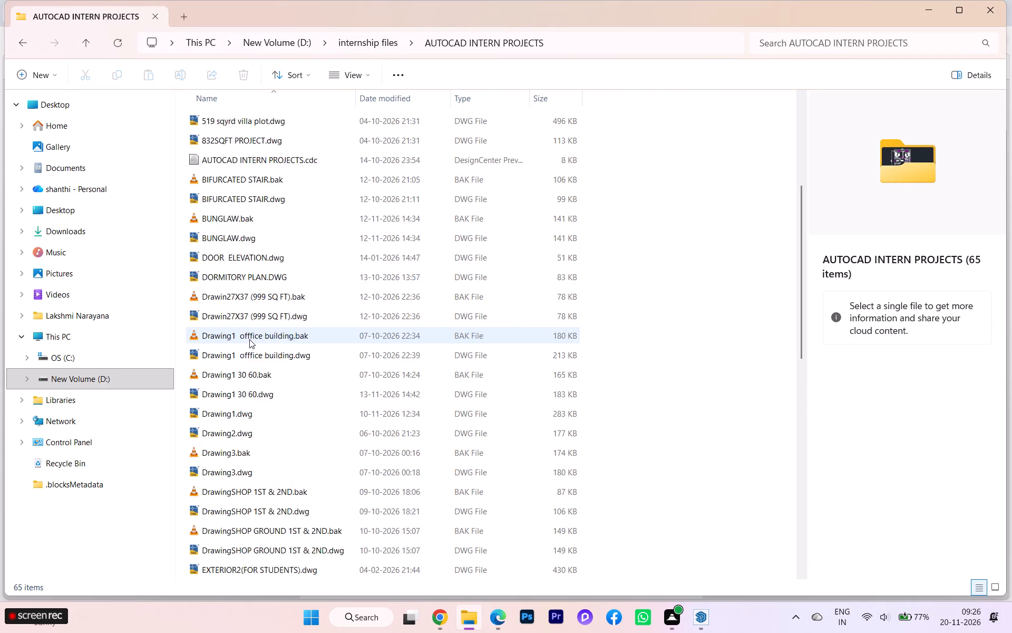
pyautogui.scroll(-1, 249, 339)
pyautogui.scroll(-3, 284, 227)
pyautogui.scroll(-2, 285, 280)
pyautogui.scroll(1, 284, 284)
pyautogui.scroll(-1, 284, 290)
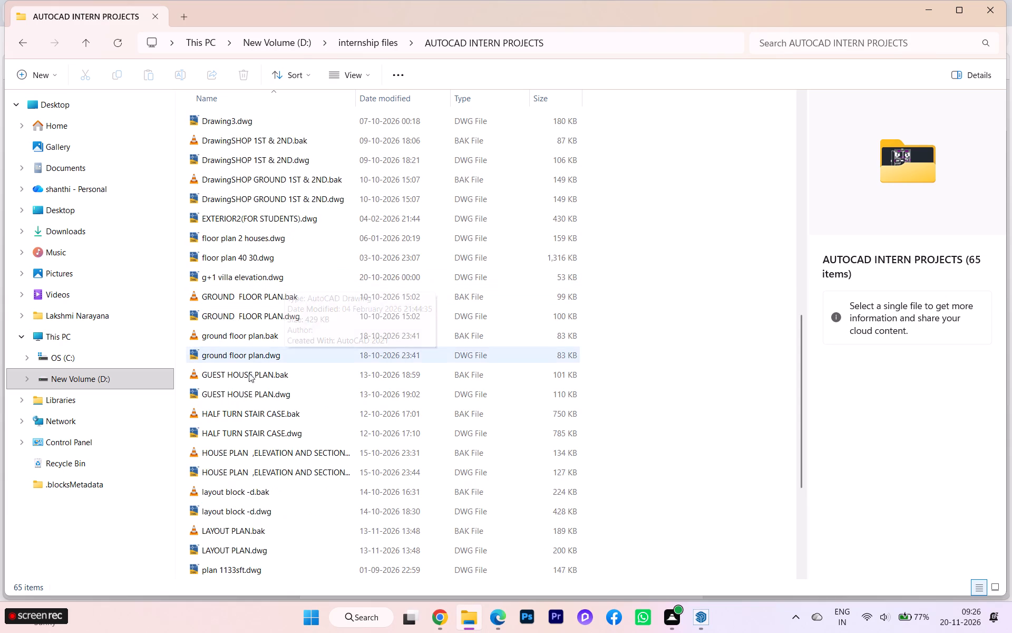
pyautogui.click(274, 473)
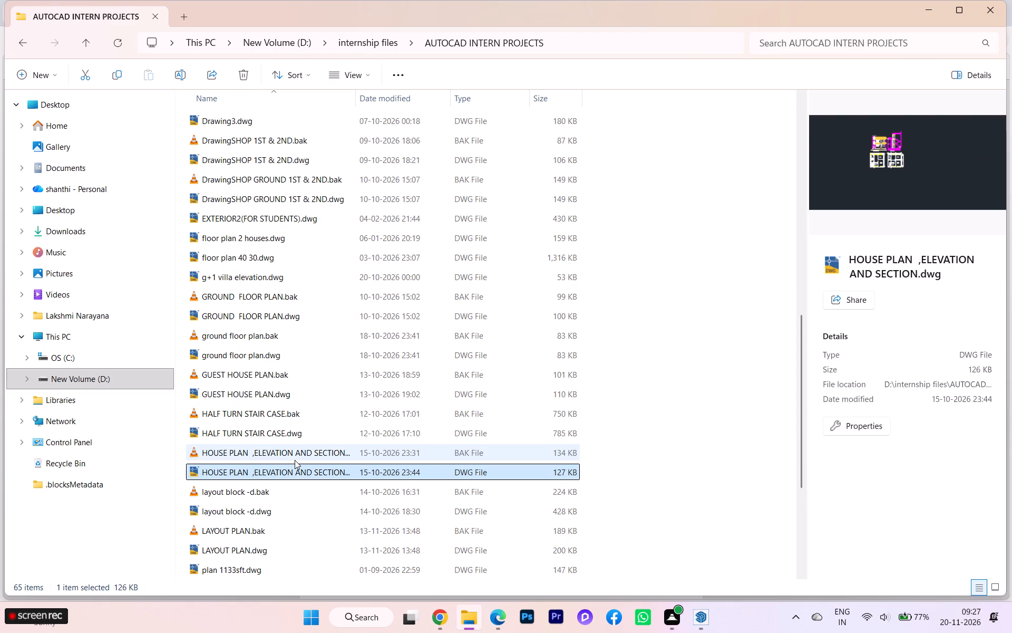
pyautogui.doubleClick(279, 474)
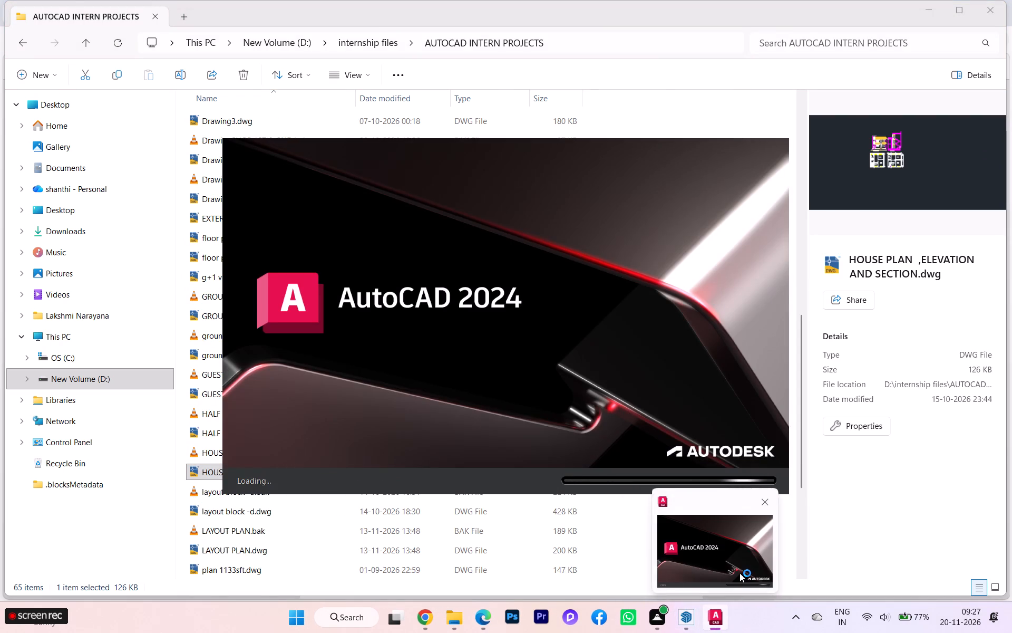
pyautogui.click(739, 572)
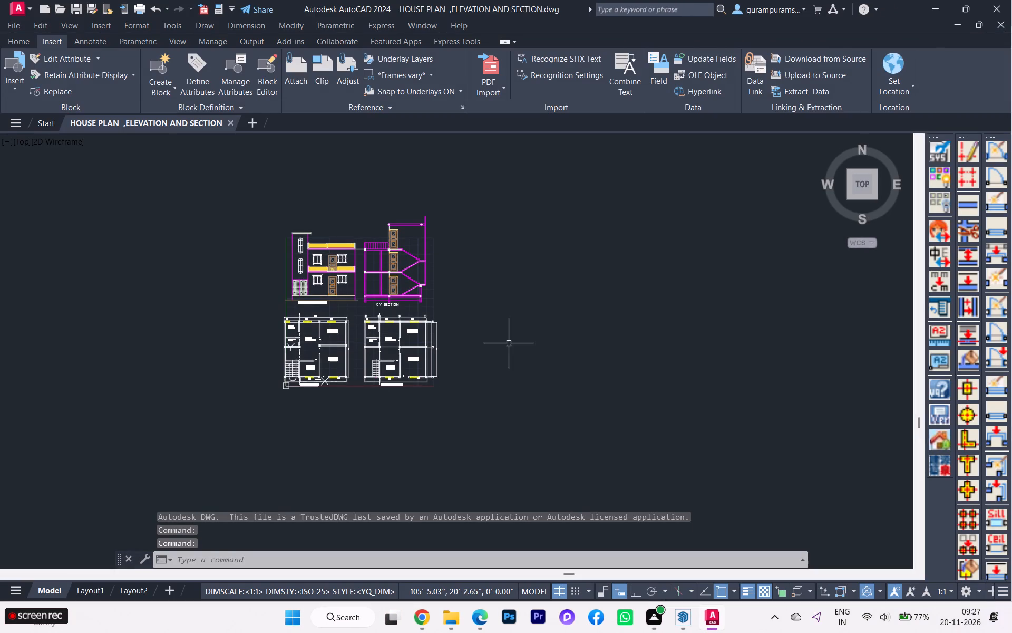
# Select both floor plans, the front elevation and the X-Y section together, and copy them to the clipboard.
pyautogui.scroll(2, 317, 294)
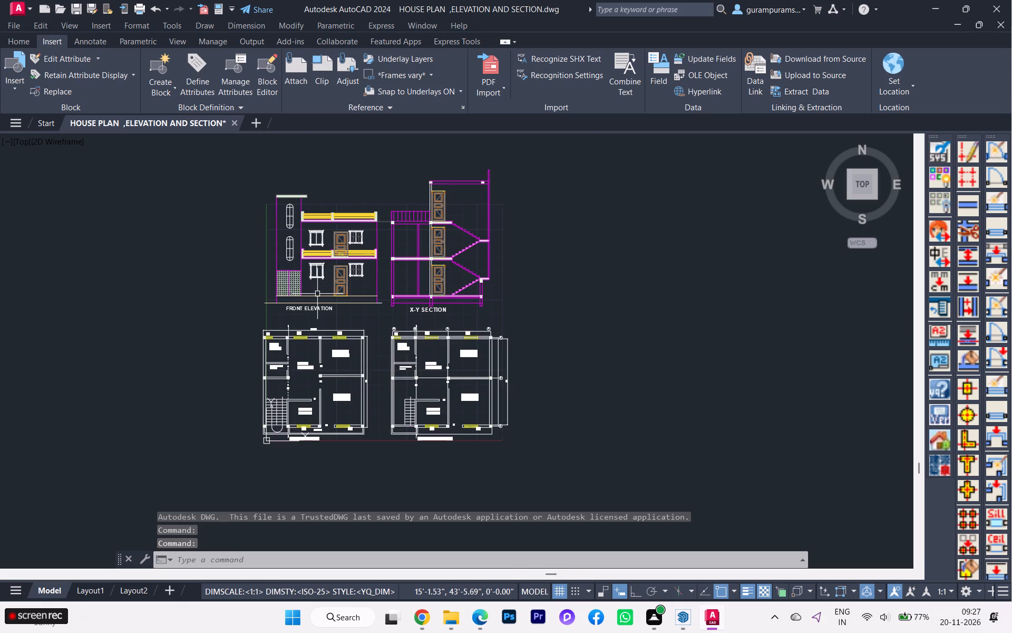
pyautogui.scroll(2, 317, 294)
pyautogui.scroll(-1, 316, 295)
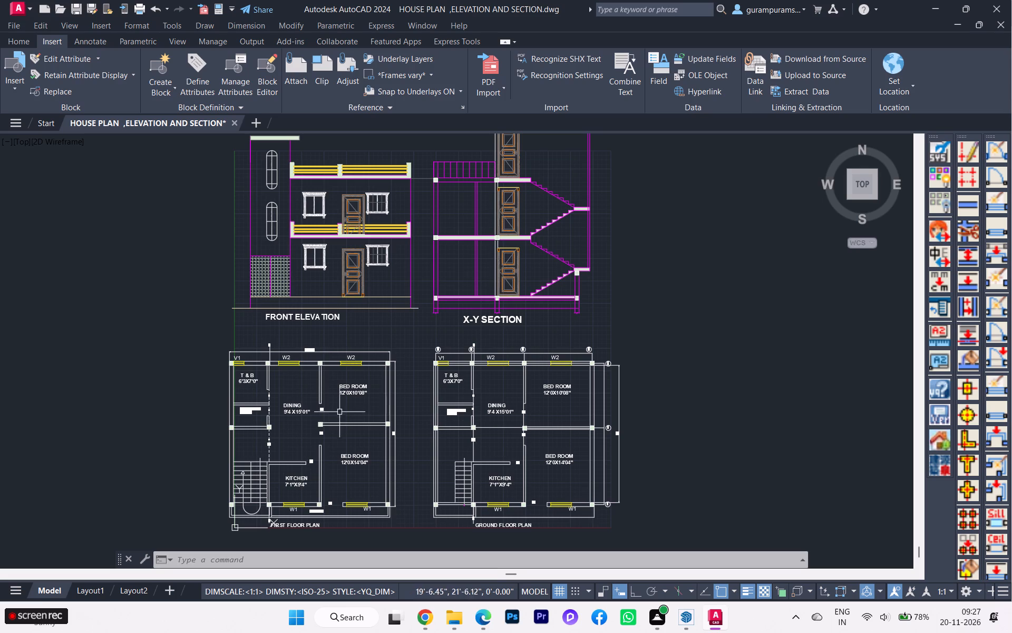
pyautogui.click(443, 482)
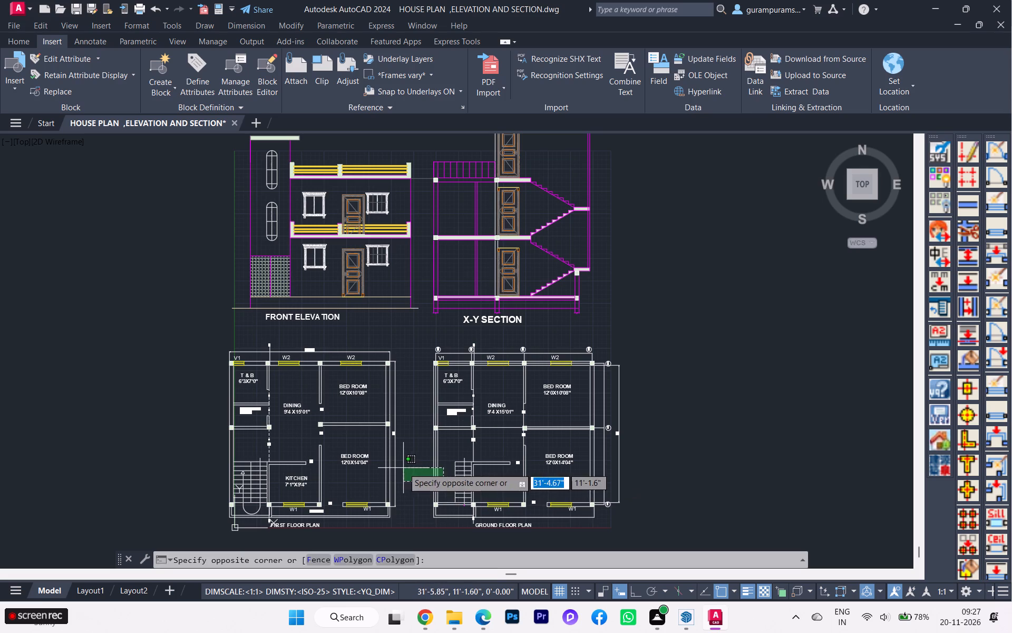
pyautogui.click(403, 468)
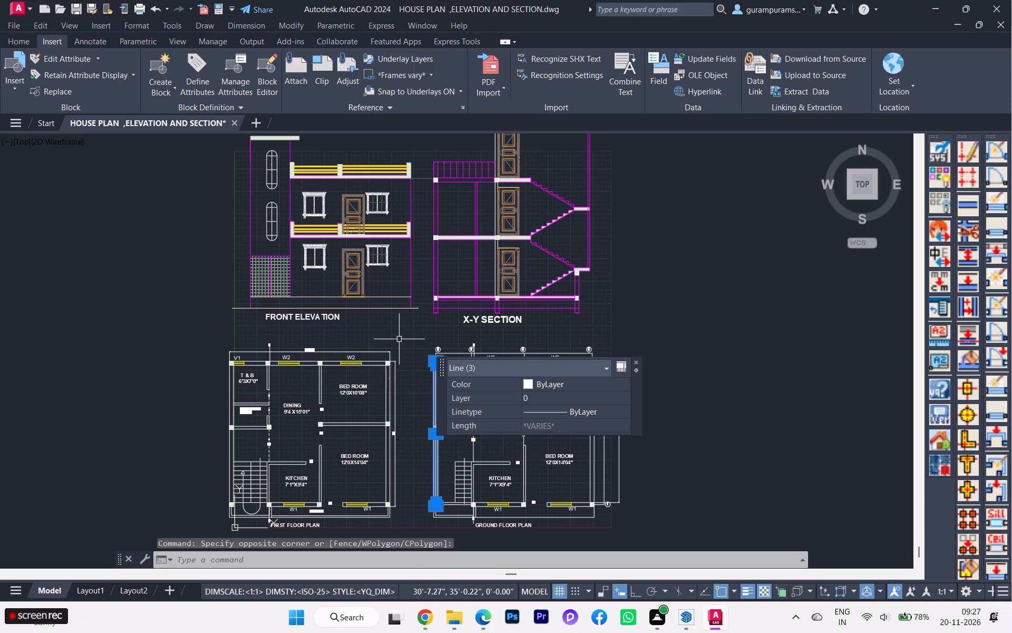
pyautogui.scroll(-2, 334, 394)
pyautogui.click(281, 250)
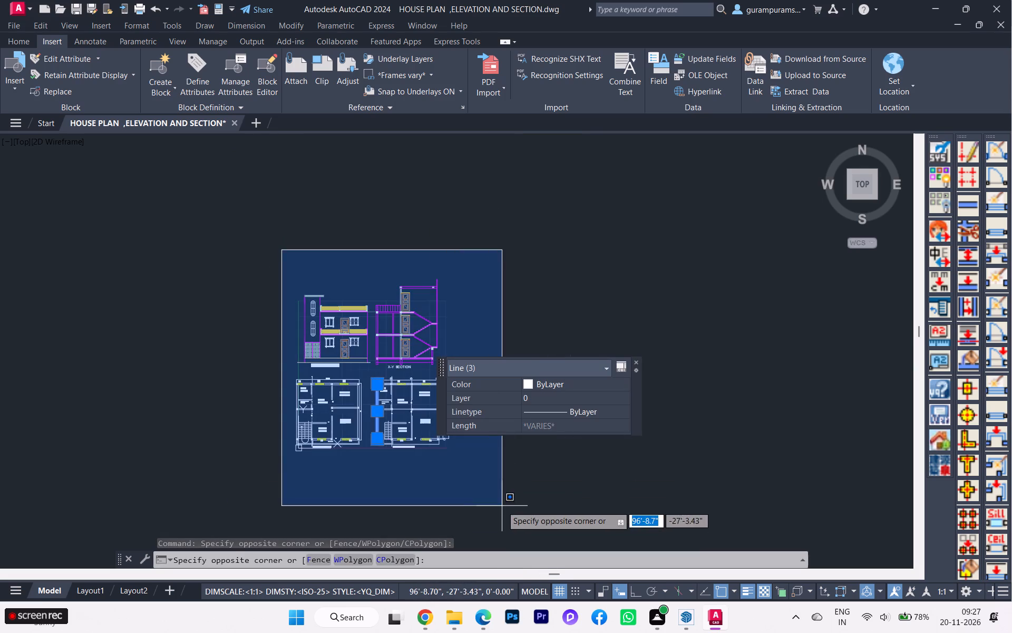
pyautogui.click(502, 505)
pyautogui.hotkey('ctrl', 'c')
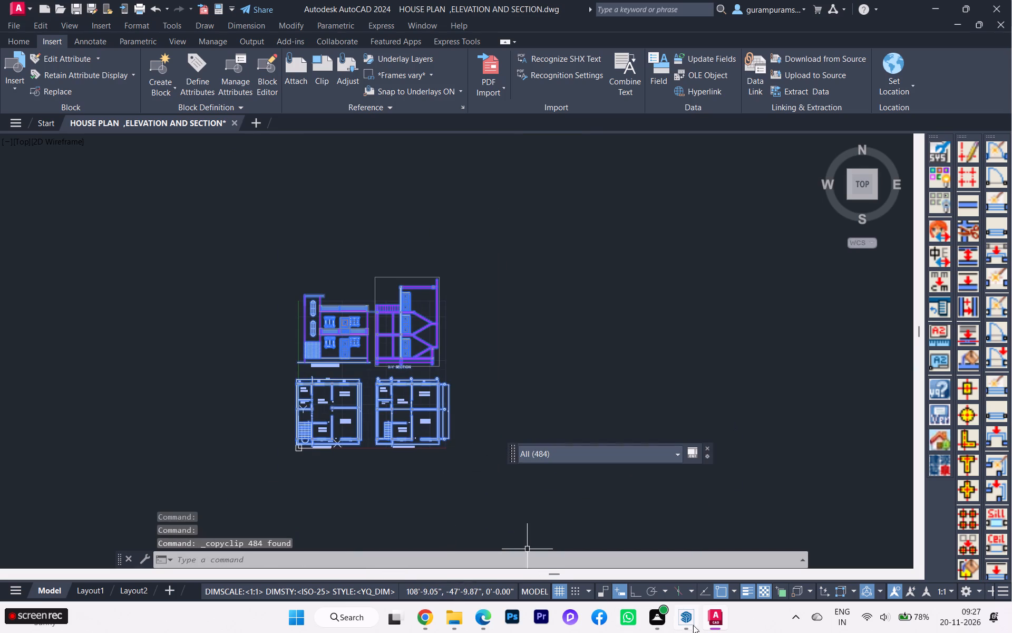
# Switch to SketchUp and bring in the copied drawings with the Paste From AutoCAD extension.
pyautogui.click(685, 617)
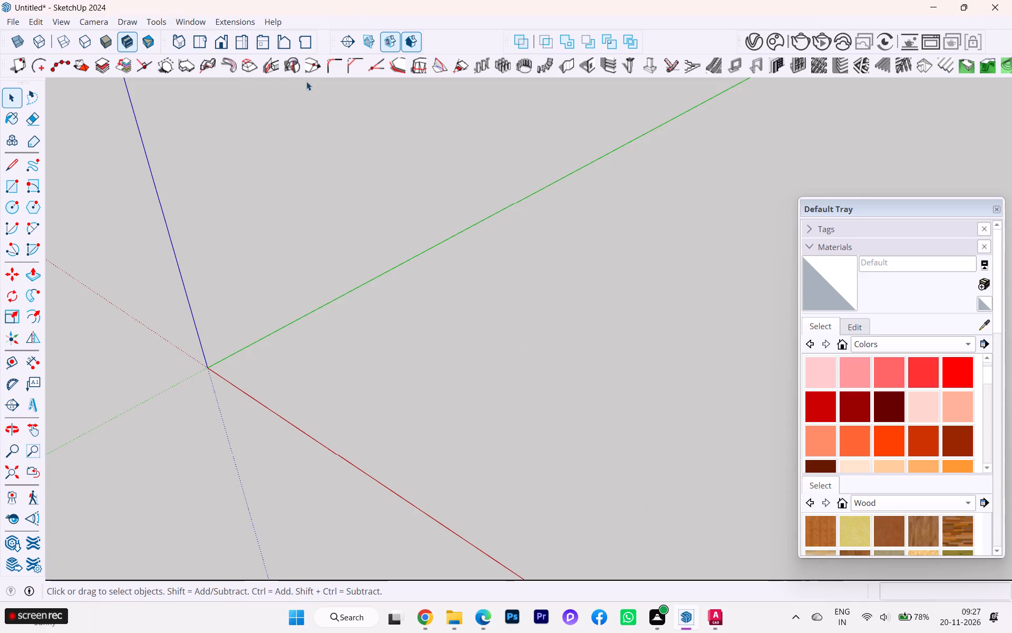
pyautogui.click(238, 20)
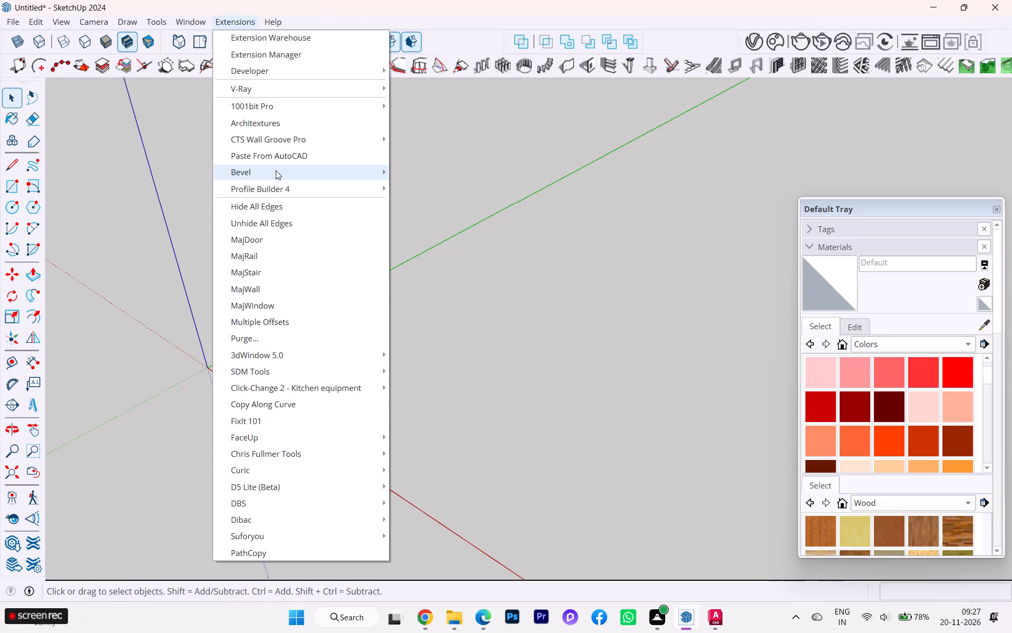
pyautogui.click(281, 152)
# Open the pasted drawings object for editing so the individual drawings inside it can be selected.
pyautogui.scroll(-5, 462, 423)
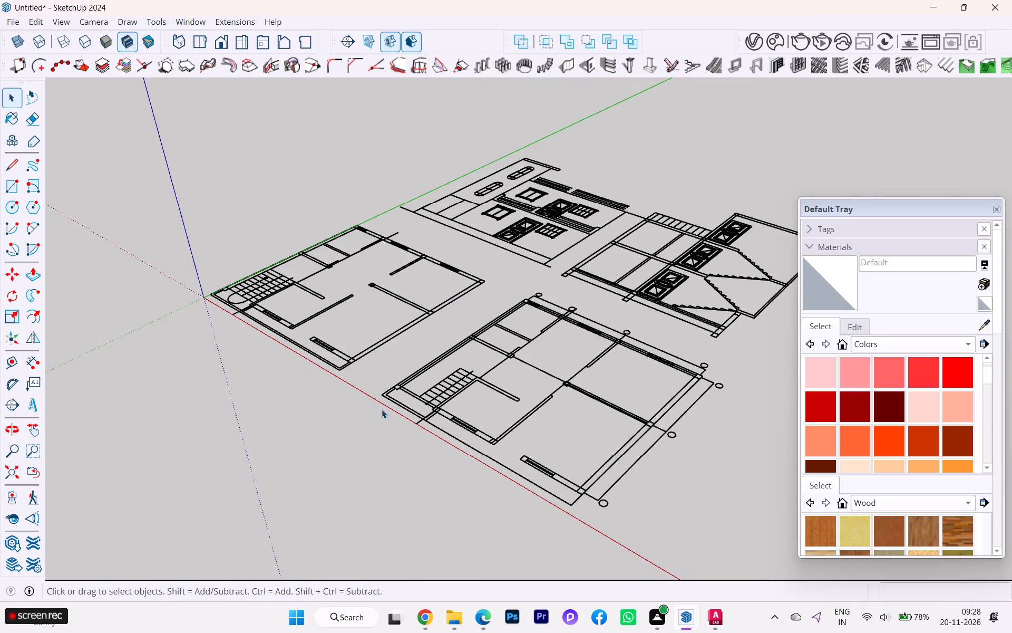
pyautogui.scroll(-1, 381, 410)
pyautogui.scroll(3, 381, 410)
pyautogui.scroll(-2, 381, 411)
pyautogui.moveTo(445, 447); pyautogui.dragTo(776, 628, button='middle')
pyautogui.scroll(-1, 159, 174)
pyautogui.scroll(2, 382, 395)
pyautogui.scroll(-4, 310, 342)
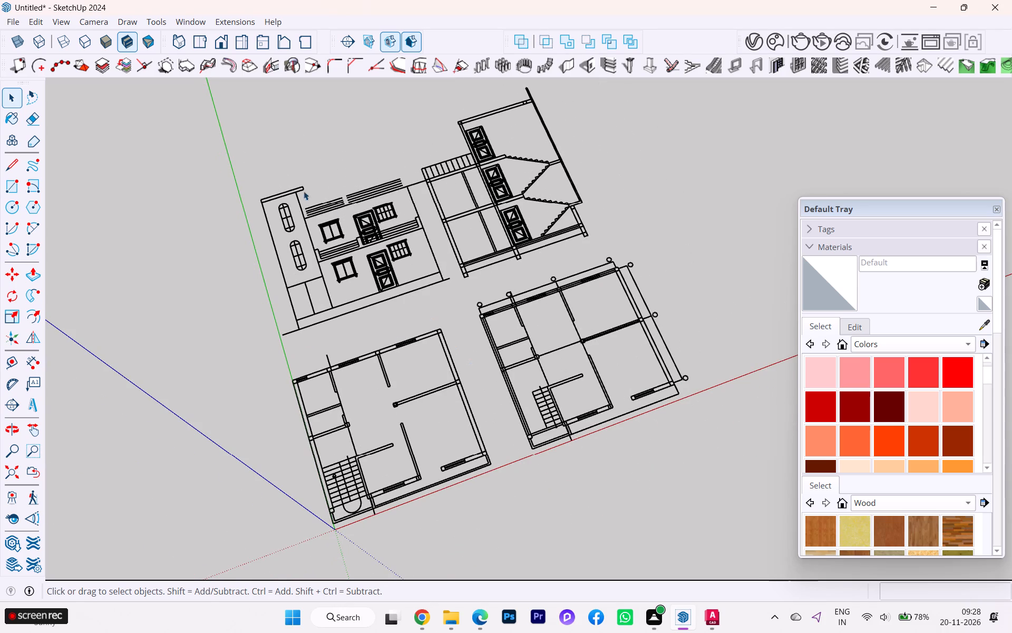
pyautogui.moveTo(225, 149); pyautogui.dragTo(447, 311)
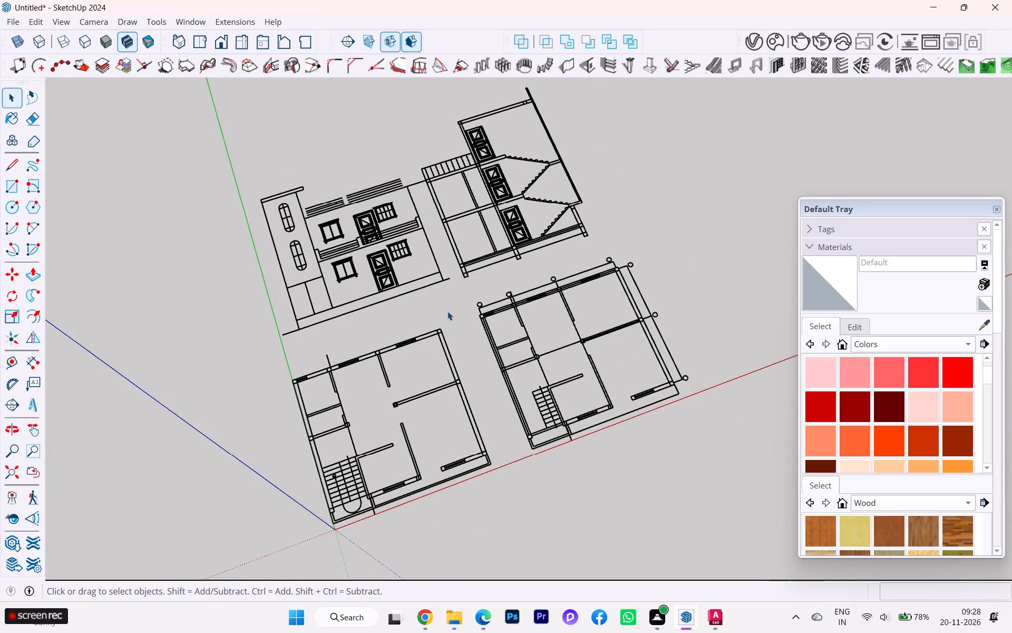
pyautogui.moveTo(452, 298); pyautogui.dragTo(266, 177)
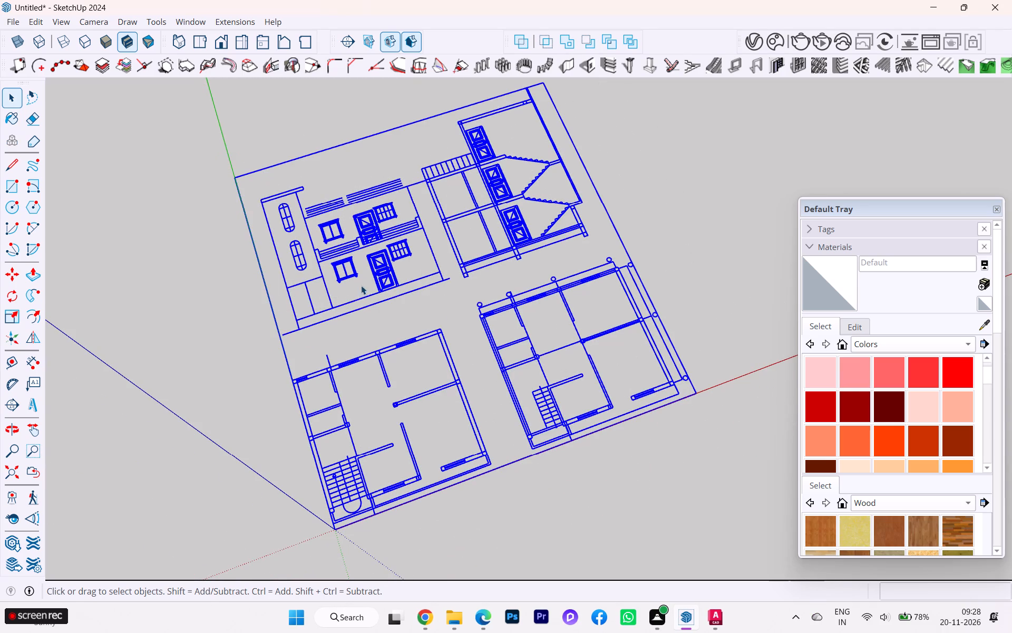
pyautogui.click(351, 321)
pyautogui.doubleClick(348, 313)
pyautogui.click(335, 291)
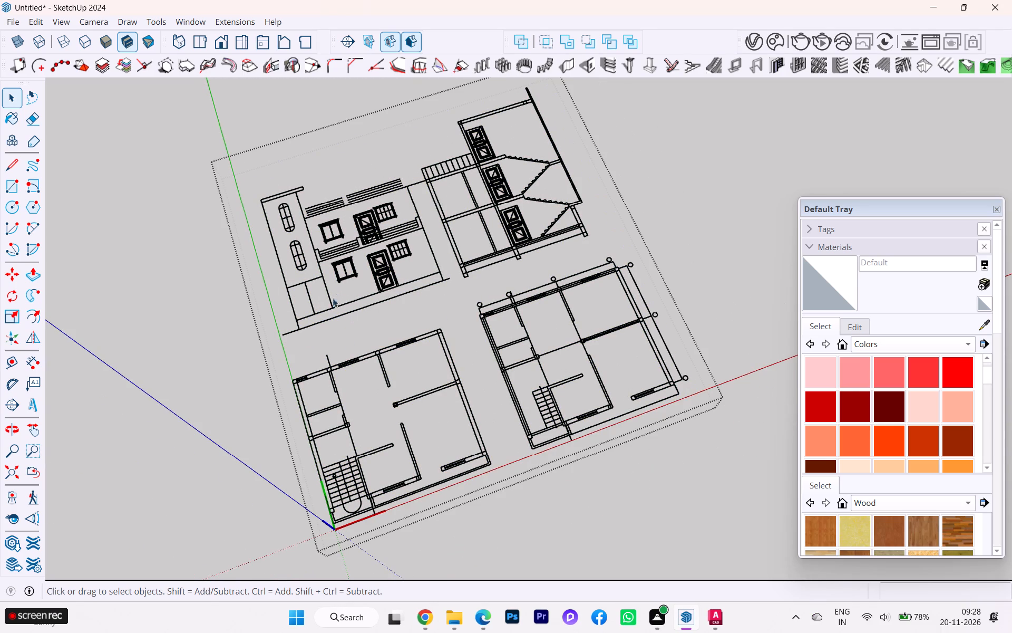
pyautogui.click(328, 302)
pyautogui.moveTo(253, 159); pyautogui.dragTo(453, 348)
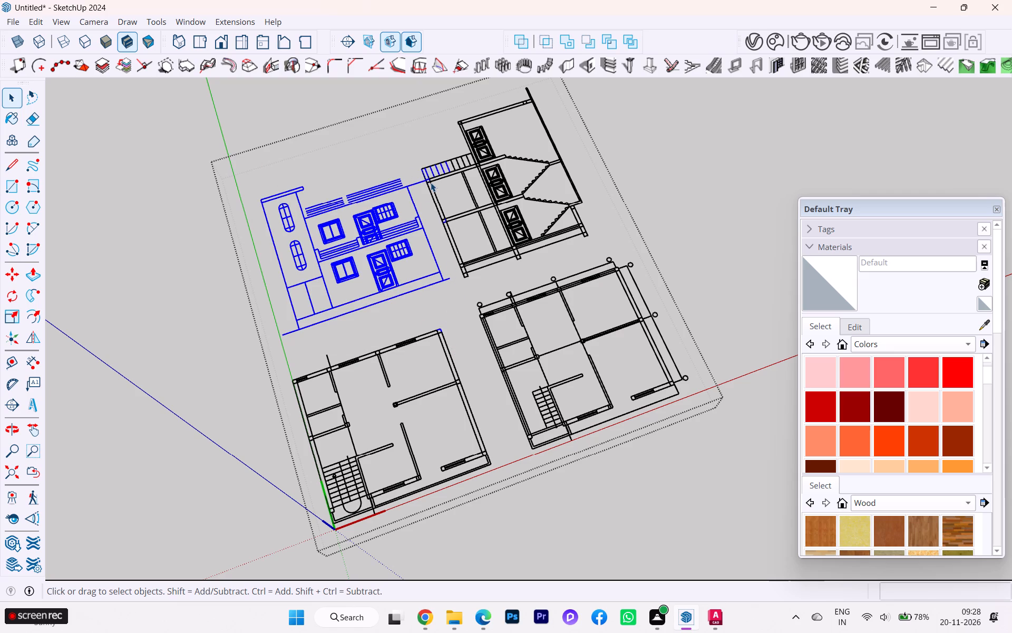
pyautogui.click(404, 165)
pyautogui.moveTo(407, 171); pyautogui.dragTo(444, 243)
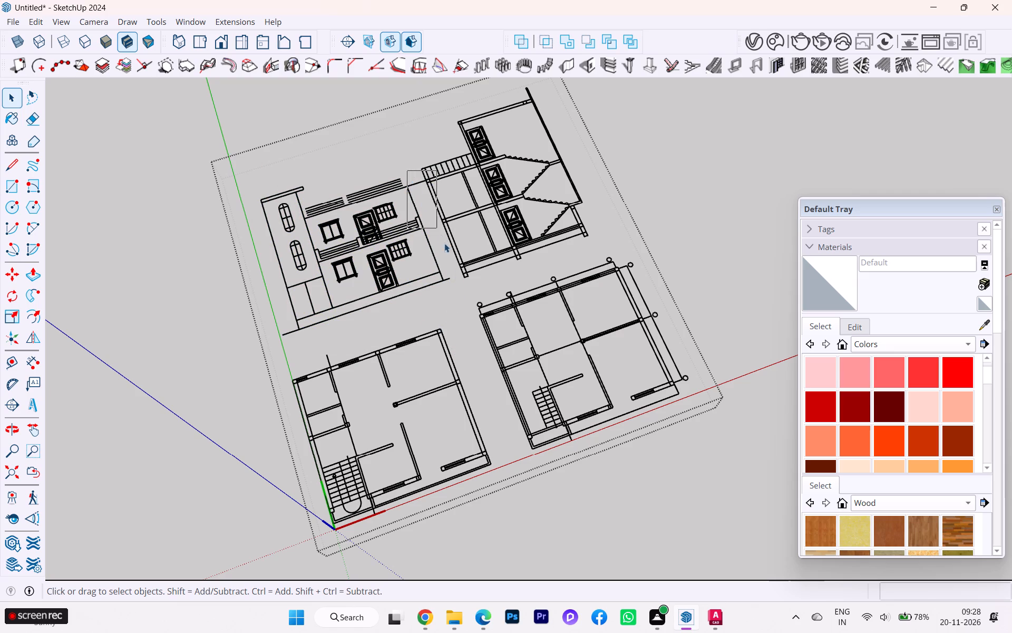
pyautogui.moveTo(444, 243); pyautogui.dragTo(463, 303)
# Select the entire staircase section, including its roof and outer wall lines, and make it a group.
pyautogui.moveTo(415, 147); pyautogui.dragTo(597, 267)
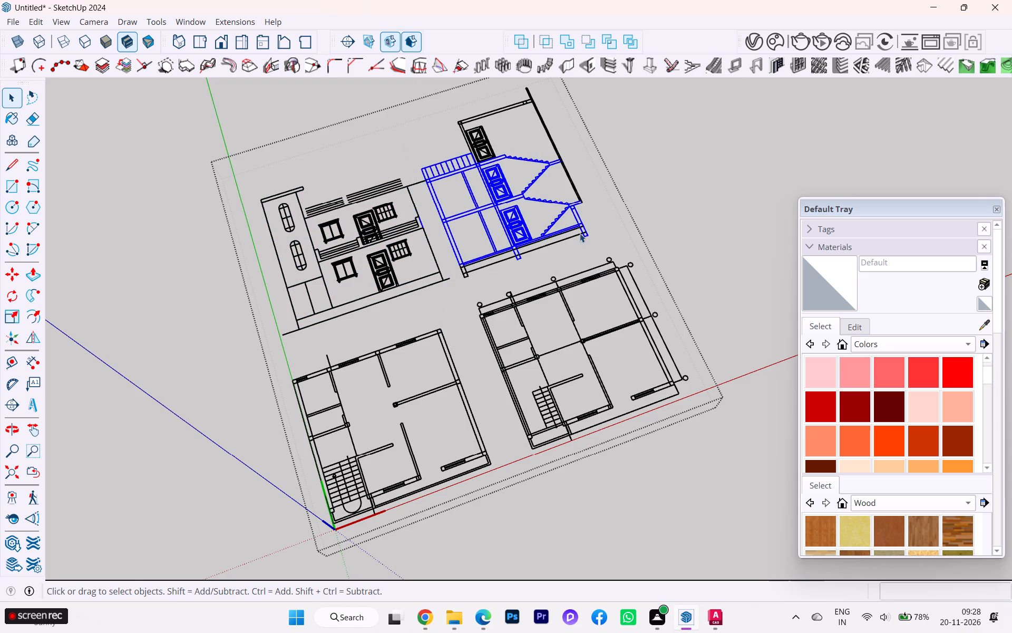
pyautogui.scroll(-3, 580, 238)
pyautogui.moveTo(591, 273); pyautogui.dragTo(462, 295, button='middle')
pyautogui.moveTo(515, 143); pyautogui.dragTo(530, 206)
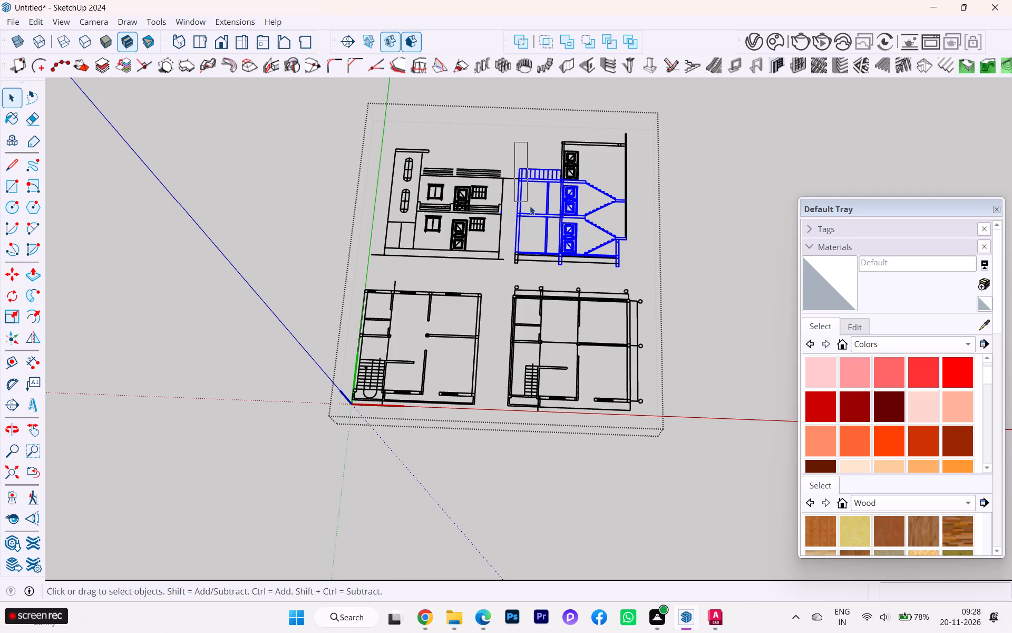
pyautogui.moveTo(530, 206); pyautogui.dragTo(644, 275)
pyautogui.moveTo(644, 275); pyautogui.dragTo(644, 271)
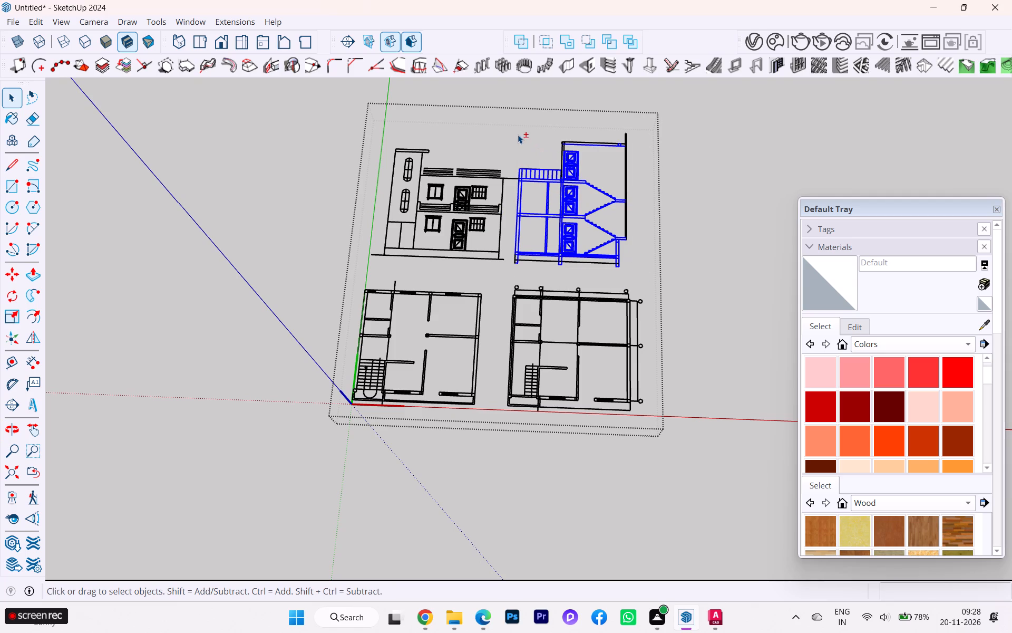
pyautogui.keyDown('shift'); pyautogui.moveTo(517, 134); pyautogui.dragTo(651, 266); pyautogui.keyUp('shift')
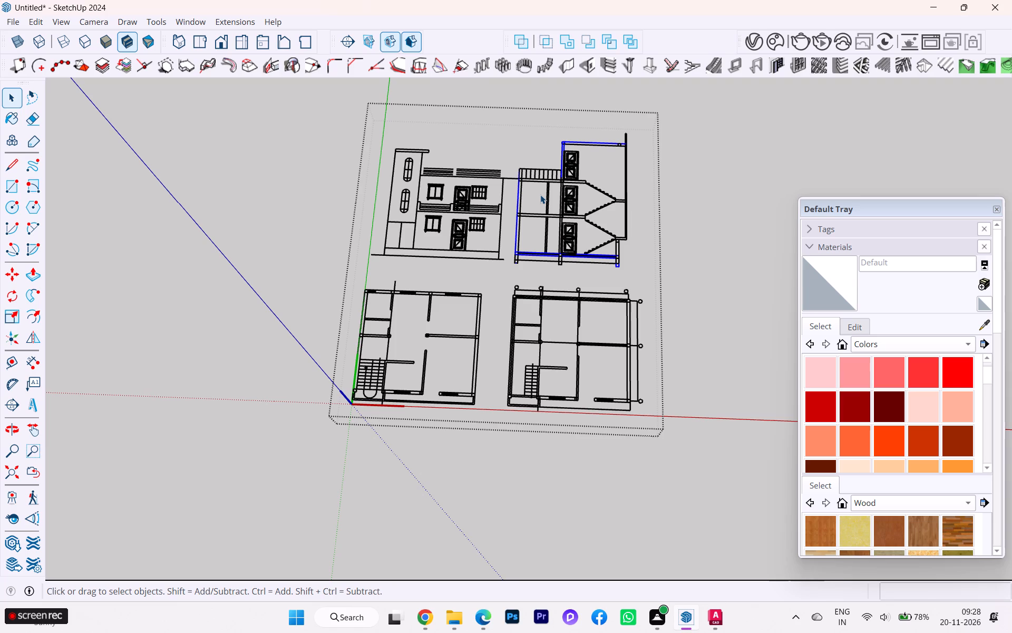
pyautogui.keyDown('ctrl'); pyautogui.keyDown('shift'); pyautogui.moveTo(510, 153); pyautogui.dragTo(521, 180); pyautogui.keyUp('shift'); pyautogui.keyUp('ctrl')
pyautogui.keyDown('ctrl'); pyautogui.click(521, 180); pyautogui.keyUp('ctrl')
pyautogui.keyDown('shift'); pyautogui.moveTo(511, 158); pyautogui.dragTo(521, 200); pyautogui.keyUp('shift')
pyautogui.keyDown('shift'); pyautogui.moveTo(521, 200); pyautogui.dragTo(682, 276); pyautogui.keyUp('shift')
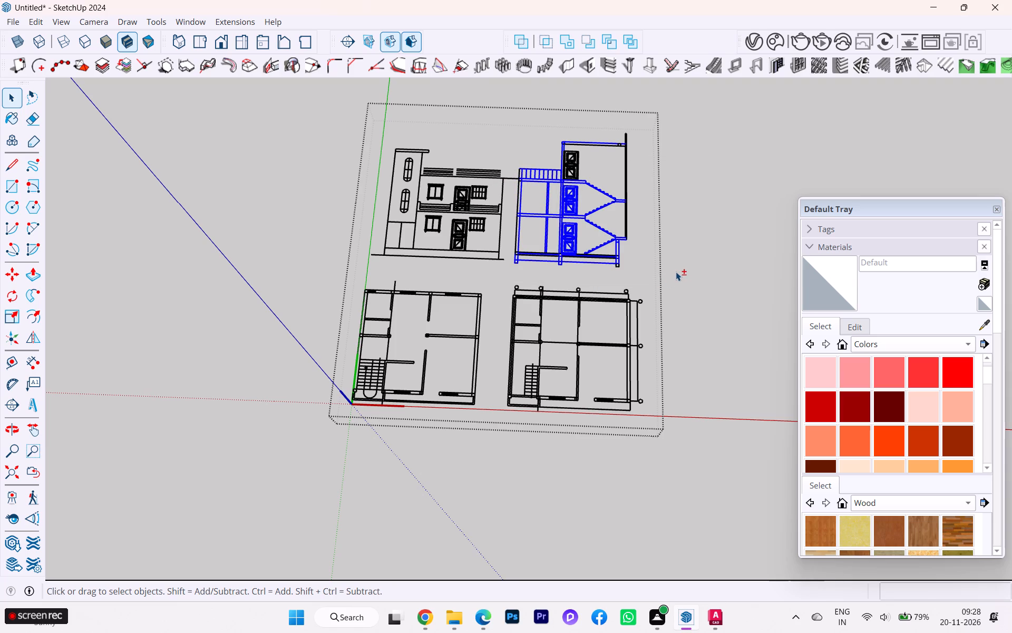
pyautogui.keyDown('shift'); pyautogui.moveTo(537, 125); pyautogui.dragTo(649, 225); pyautogui.keyUp('shift')
pyautogui.keyDown('shift'); pyautogui.moveTo(634, 265); pyautogui.dragTo(564, 271); pyautogui.keyUp('shift')
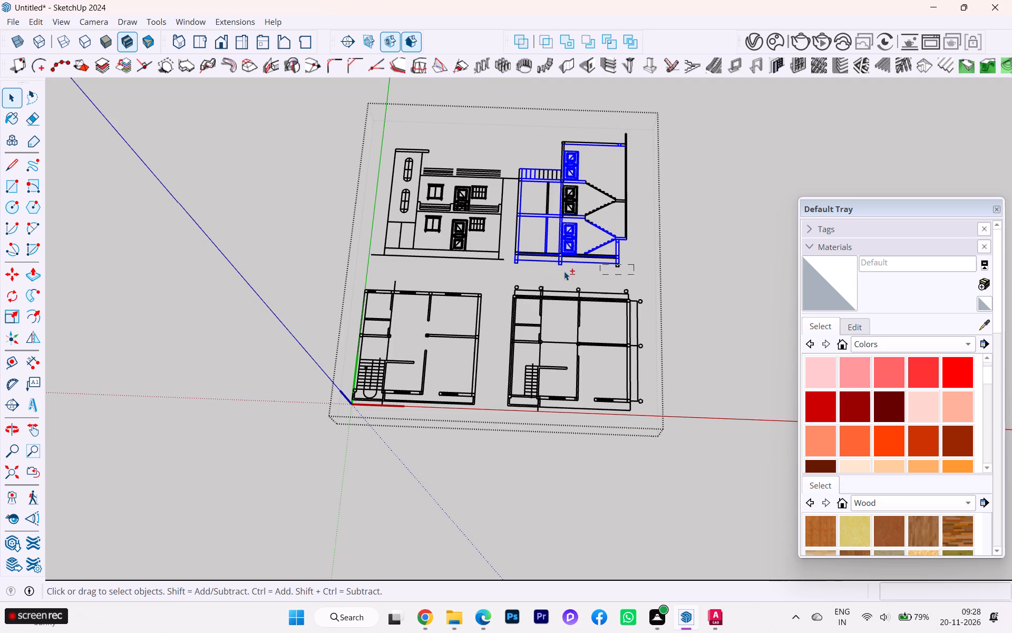
pyautogui.keyDown('shift'); pyautogui.moveTo(564, 271); pyautogui.dragTo(518, 146); pyautogui.keyUp('shift')
pyautogui.keyDown('shift'); pyautogui.moveTo(518, 146); pyautogui.dragTo(520, 129); pyautogui.keyUp('shift')
pyautogui.moveTo(631, 267); pyautogui.dragTo(515, 134)
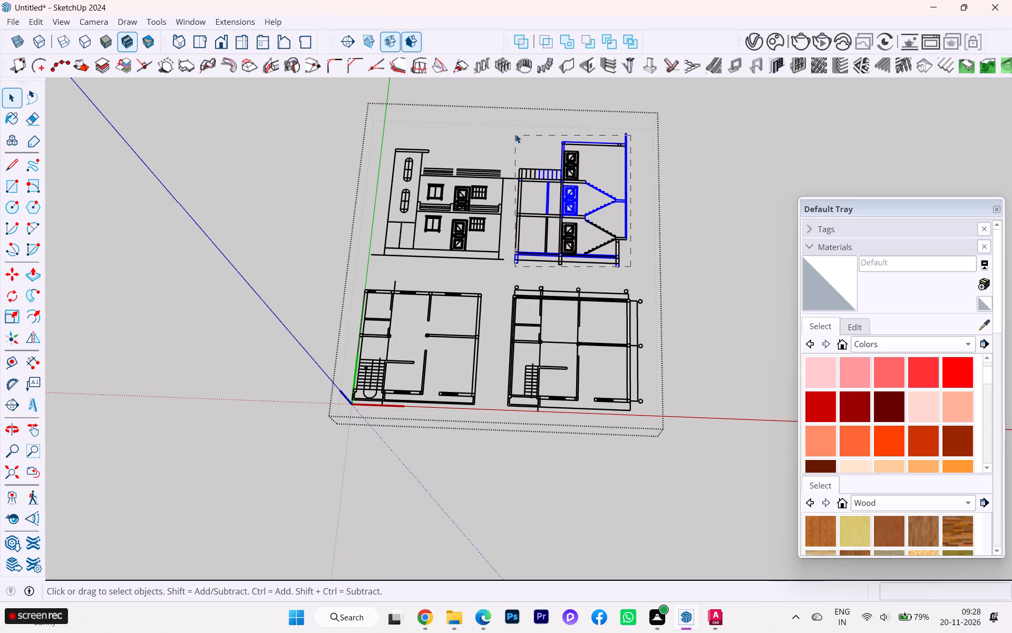
pyautogui.moveTo(515, 134); pyautogui.dragTo(515, 125)
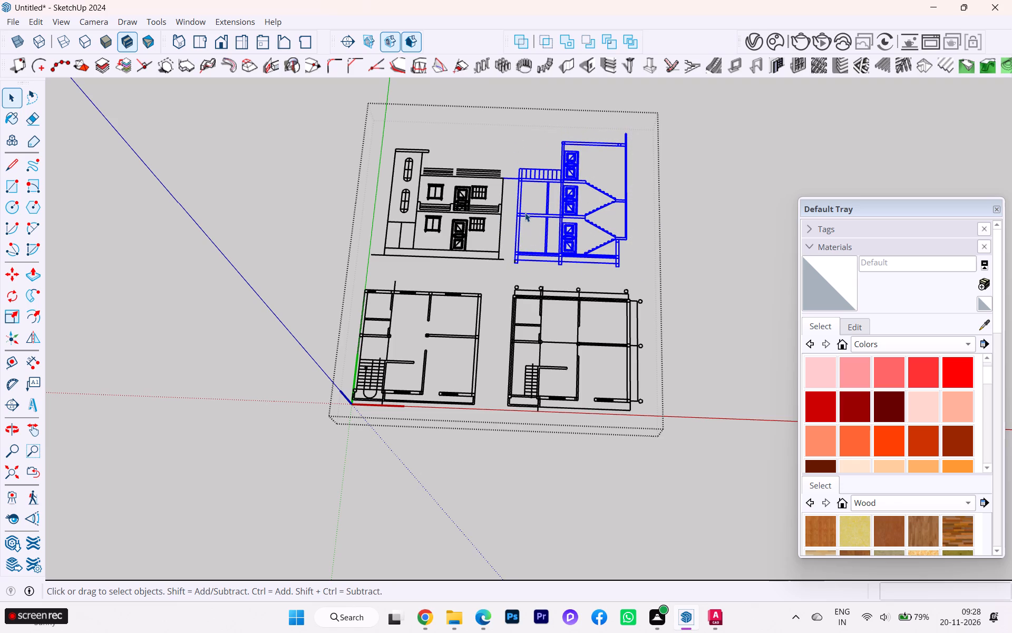
pyautogui.rightClick(523, 213)
pyautogui.click(571, 138)
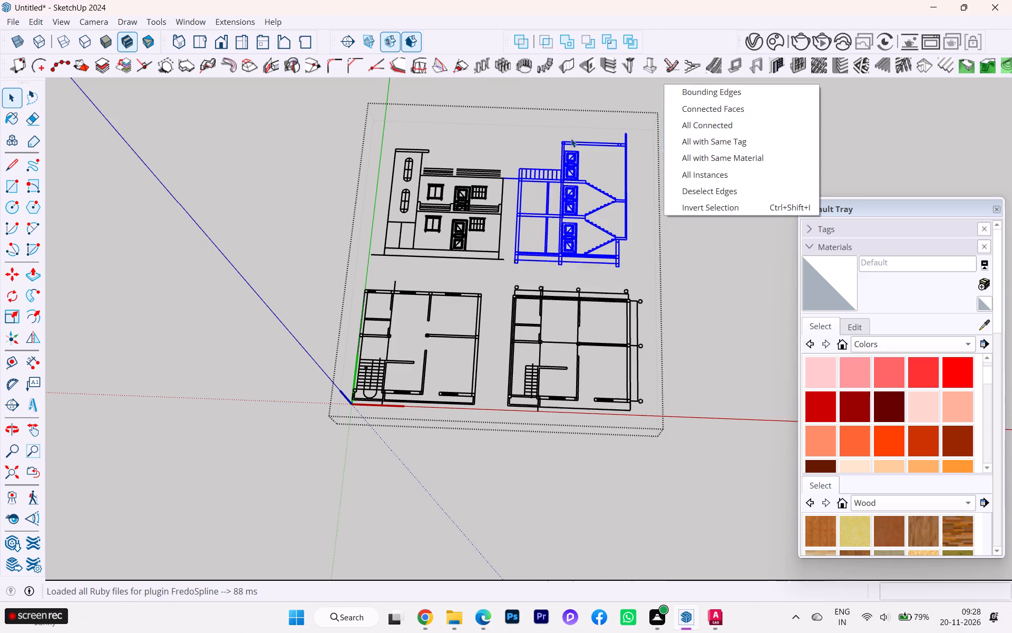
# Move the section group about 50 ft sideways, away from the front elevation.
pyautogui.press('m')
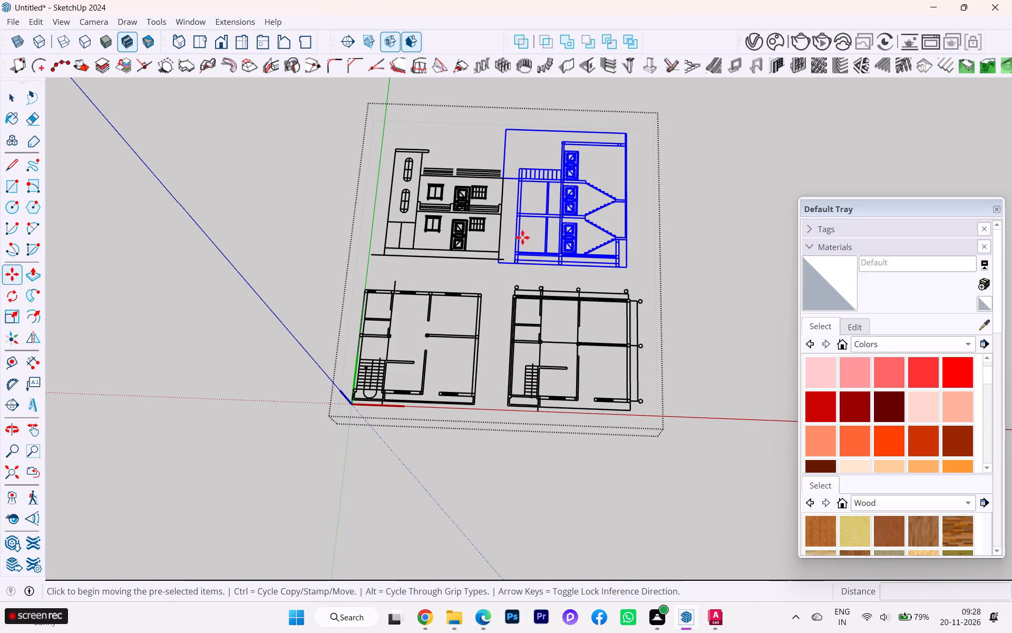
pyautogui.click(499, 260)
pyautogui.click(692, 259)
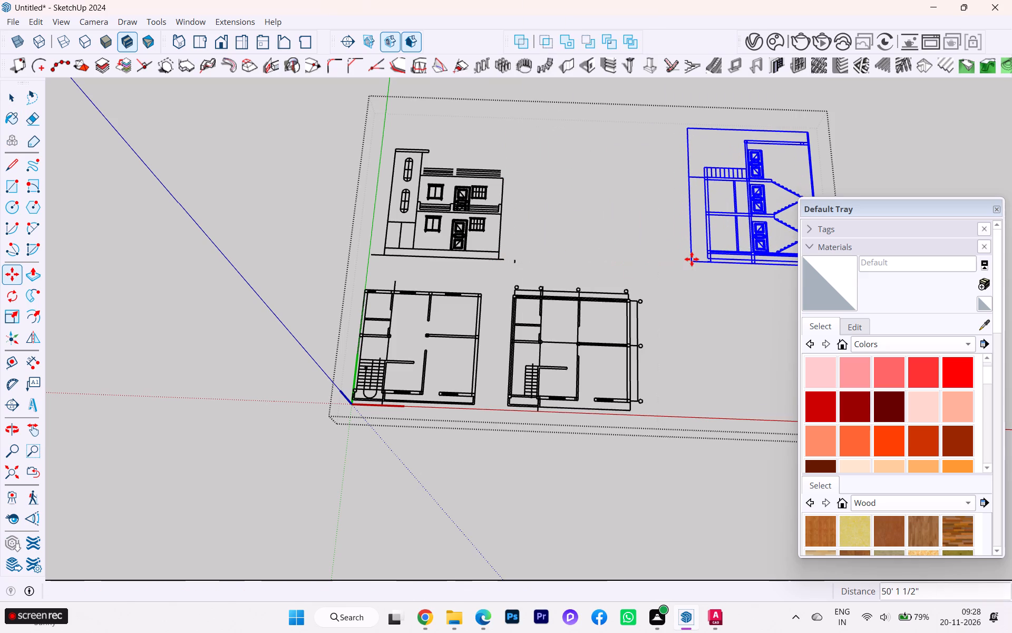
# Select the whole front elevation, including its ground line, and make it a group.
pyautogui.scroll(-3, 486, 234)
pyautogui.moveTo(486, 234); pyautogui.dragTo(520, 240, button='middle')
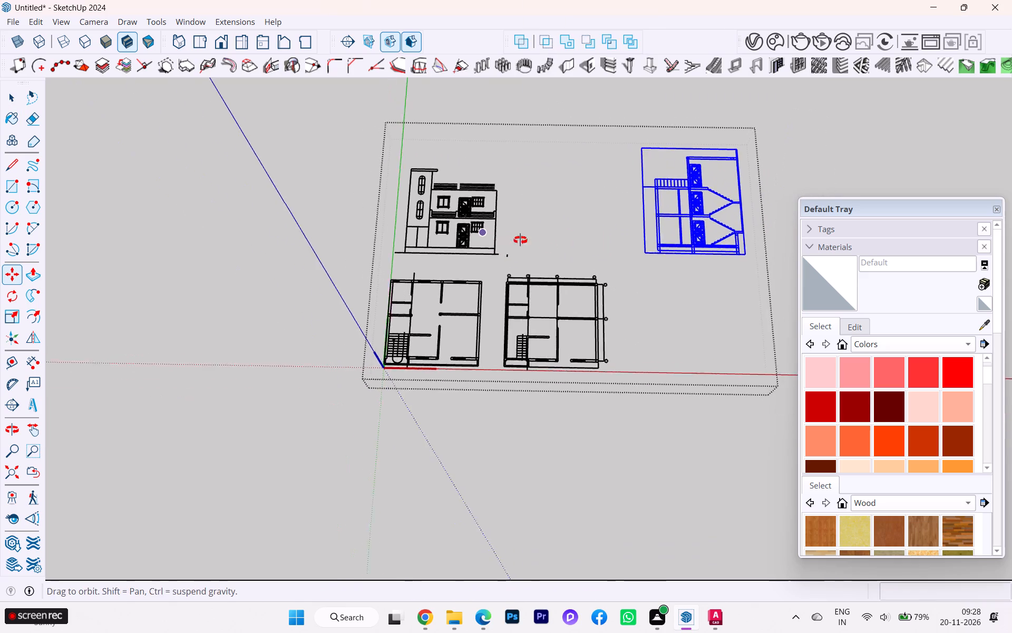
pyautogui.moveTo(520, 240); pyautogui.dragTo(567, 248, button='middle')
pyautogui.click(2, 99)
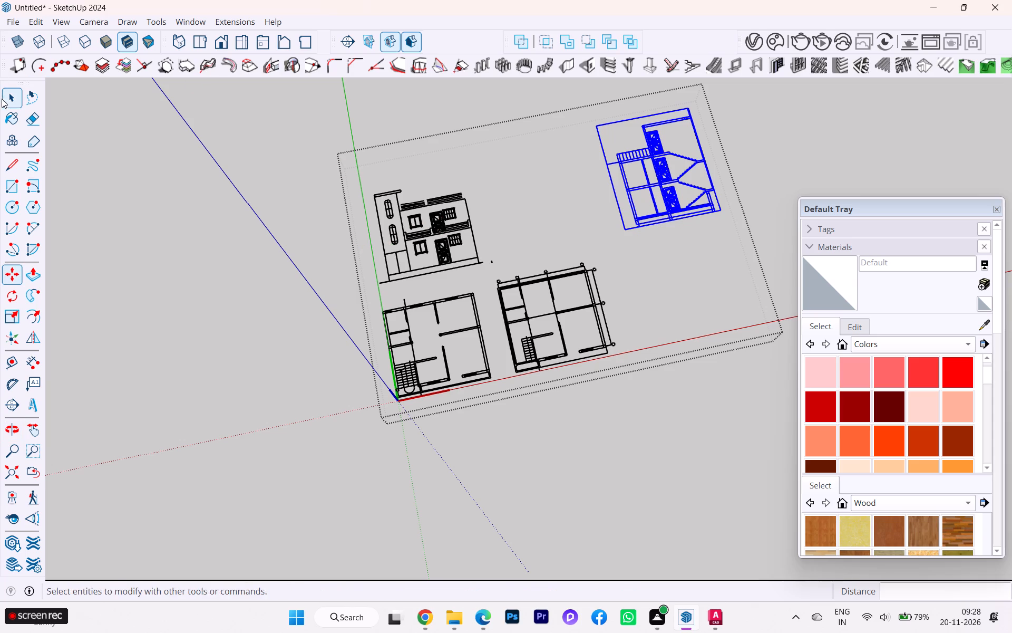
pyautogui.moveTo(348, 172); pyautogui.dragTo(562, 282)
pyautogui.moveTo(487, 259); pyautogui.dragTo(330, 190)
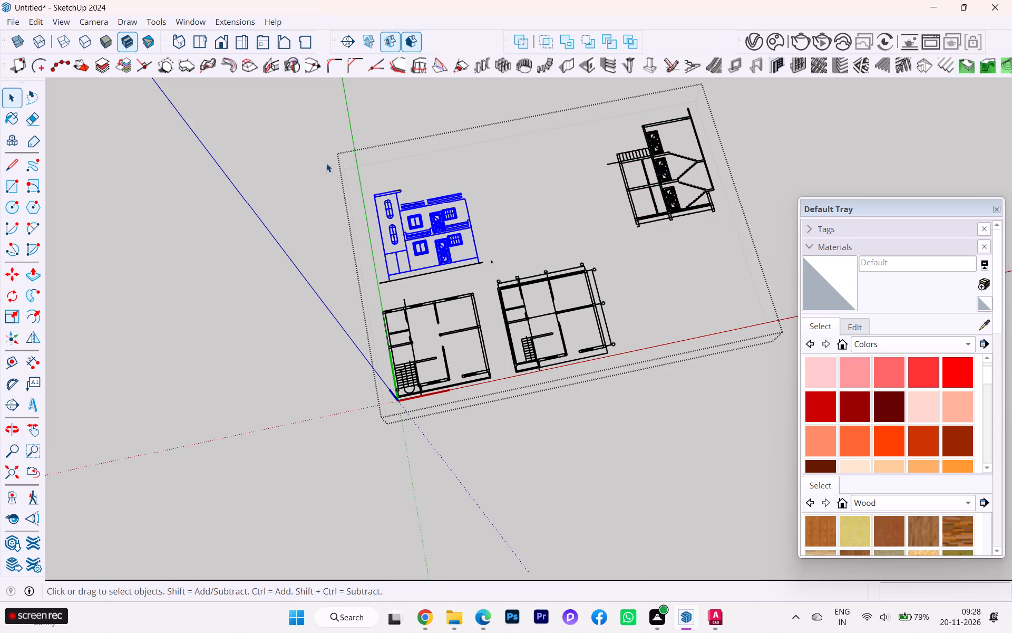
pyautogui.moveTo(484, 273); pyautogui.dragTo(348, 116)
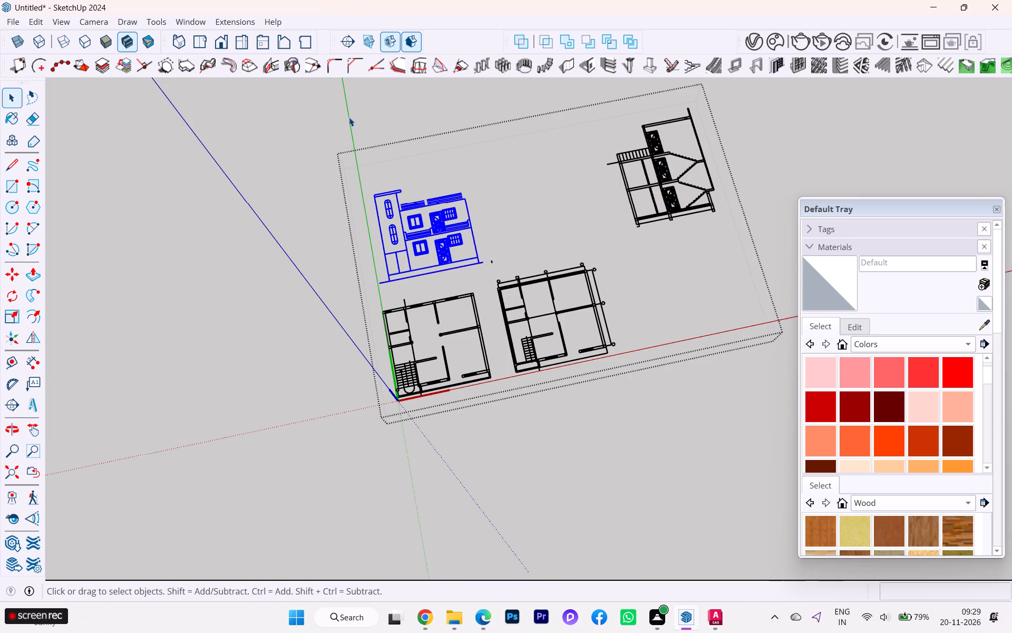
pyautogui.rightClick(439, 258)
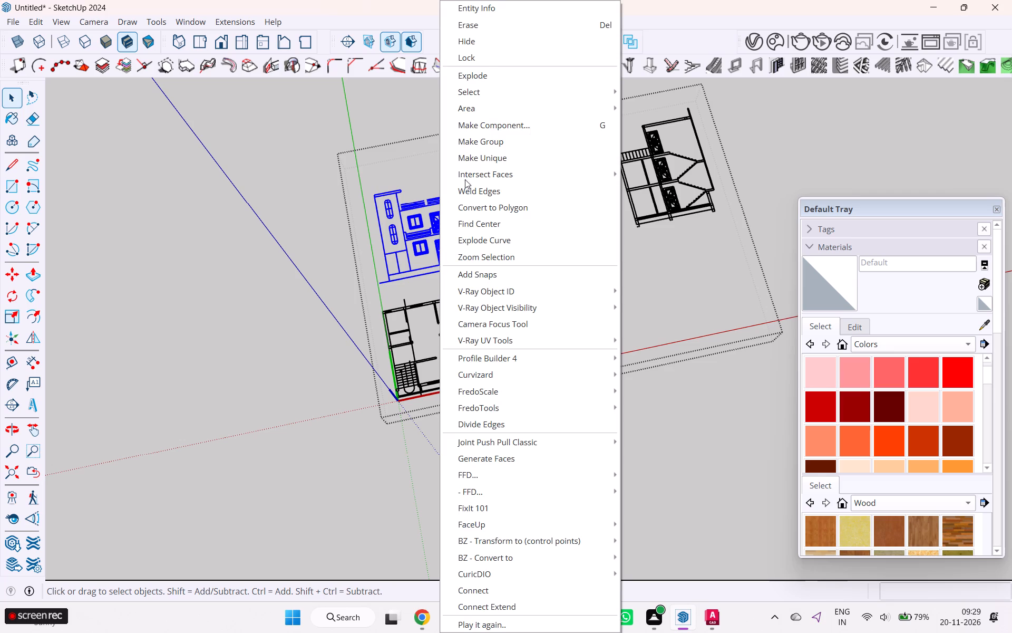
pyautogui.click(510, 144)
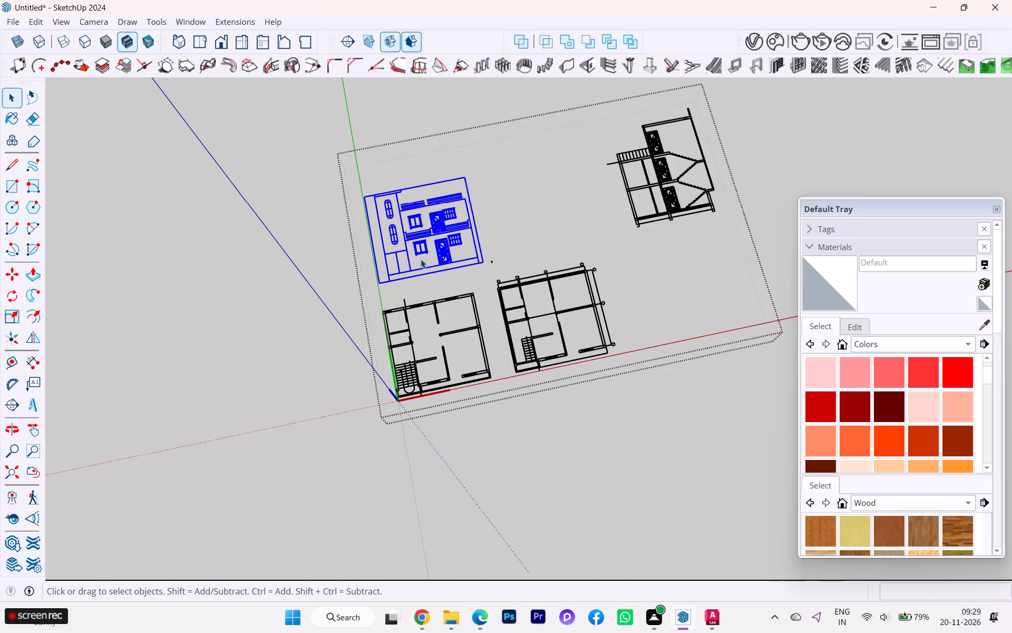
# Move the front elevation group about 55 ft along the green axis, away from the floor plans.
pyautogui.press('m')
pyautogui.click(384, 268)
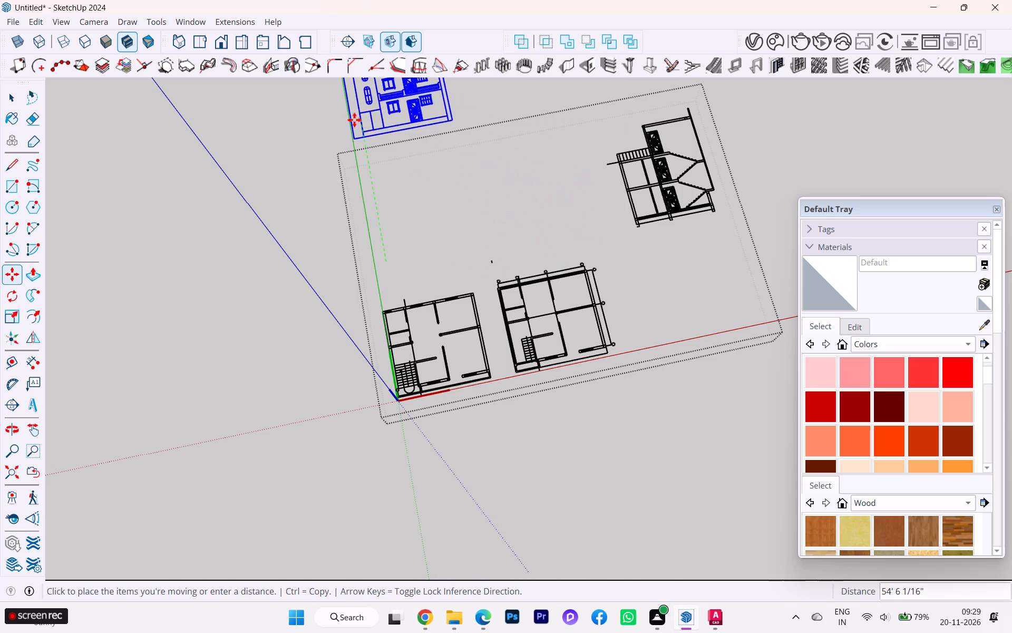
pyautogui.click(352, 117)
# Delete the small stray mark left above the floor plan with grid bubbles, where the section stood.
pyautogui.scroll(-4, 406, 331)
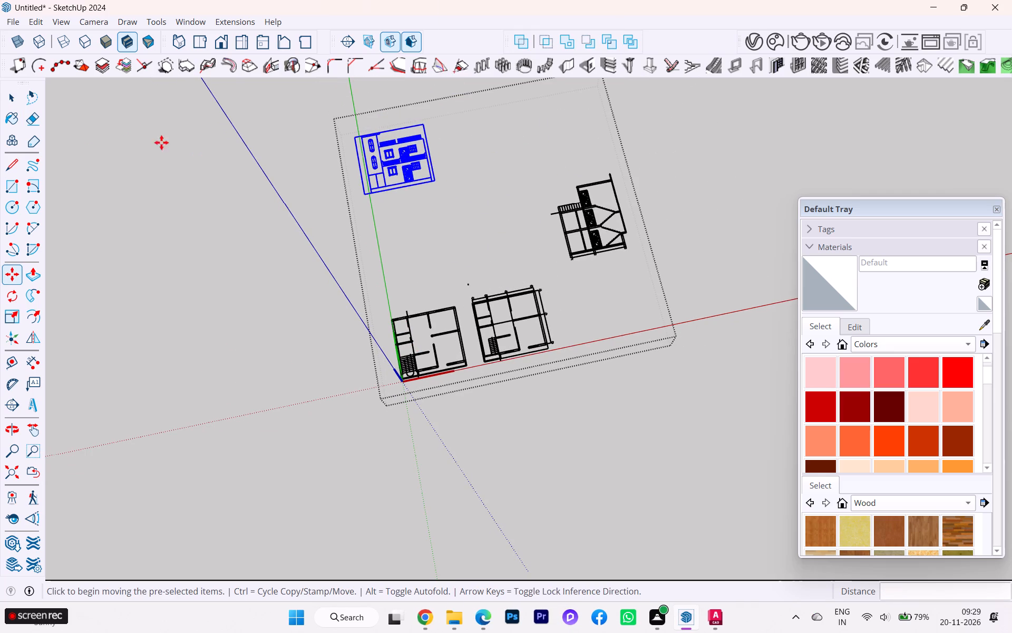
pyautogui.click(8, 100)
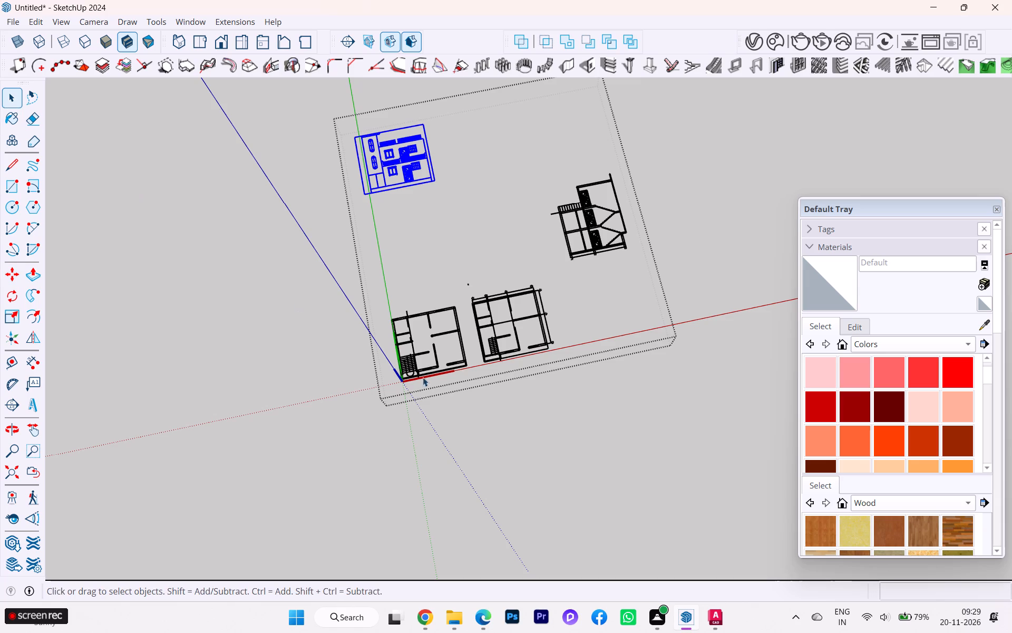
pyautogui.scroll(7, 450, 352)
pyautogui.scroll(-1, 519, 342)
pyautogui.scroll(1, 522, 342)
pyautogui.moveTo(550, 355); pyautogui.dragTo(466, 369, button='middle')
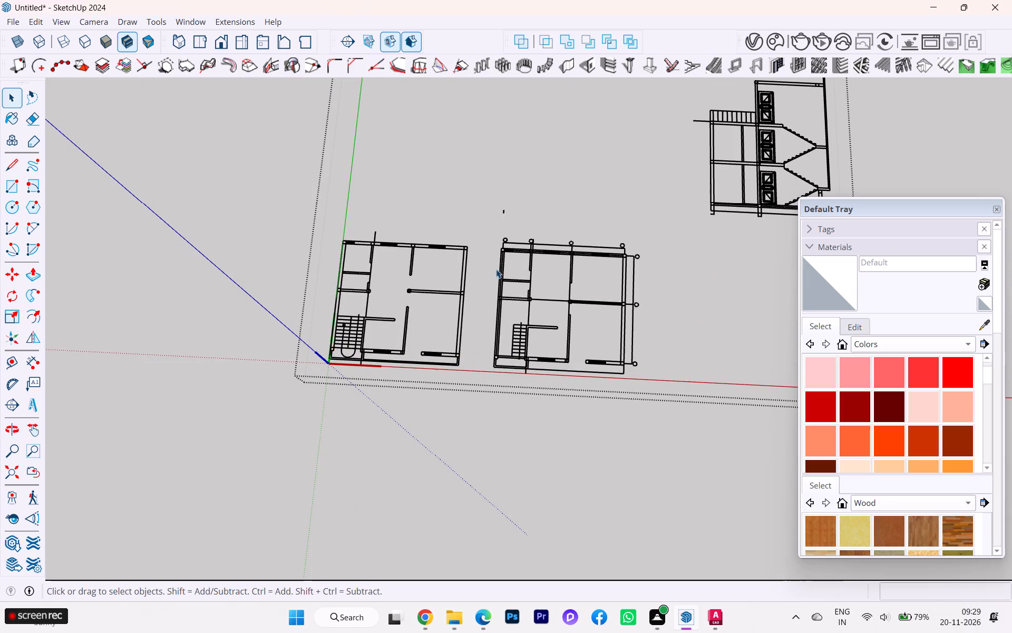
pyautogui.click(504, 212)
pyautogui.press('Delete')
# Select the whole floor plan with grid bubbles.
pyautogui.moveTo(493, 213); pyautogui.dragTo(684, 450)
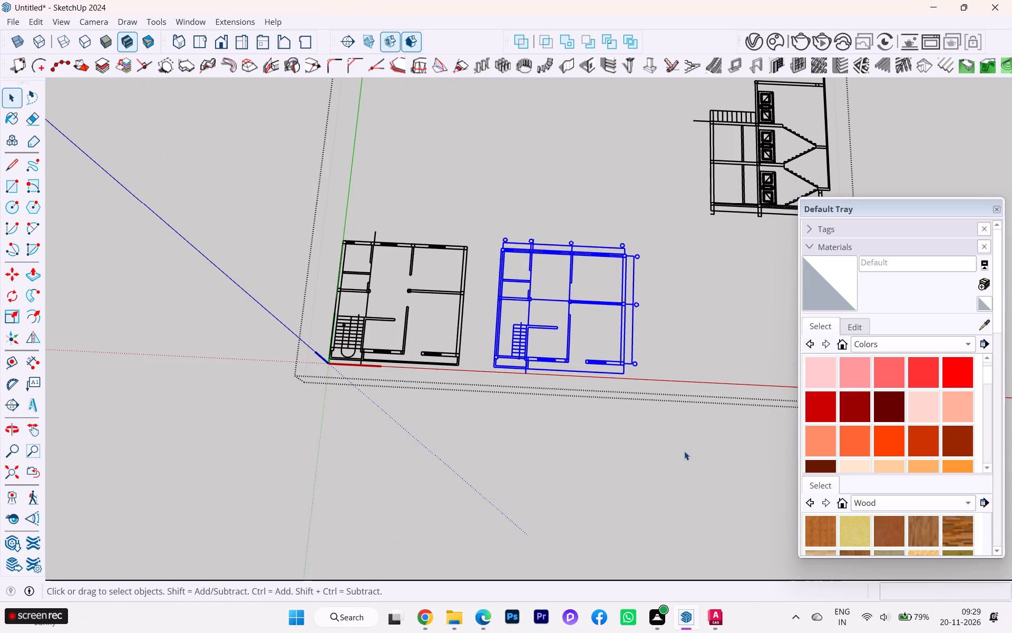
pyautogui.scroll(4, 434, 320)
pyautogui.scroll(4, 323, 308)
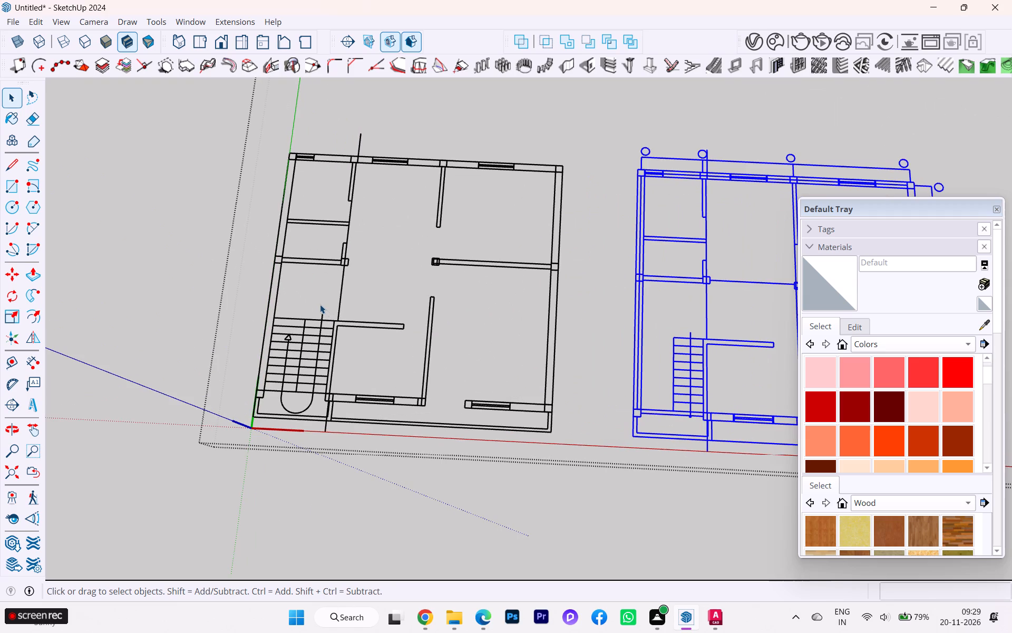
pyautogui.scroll(-5, 320, 304)
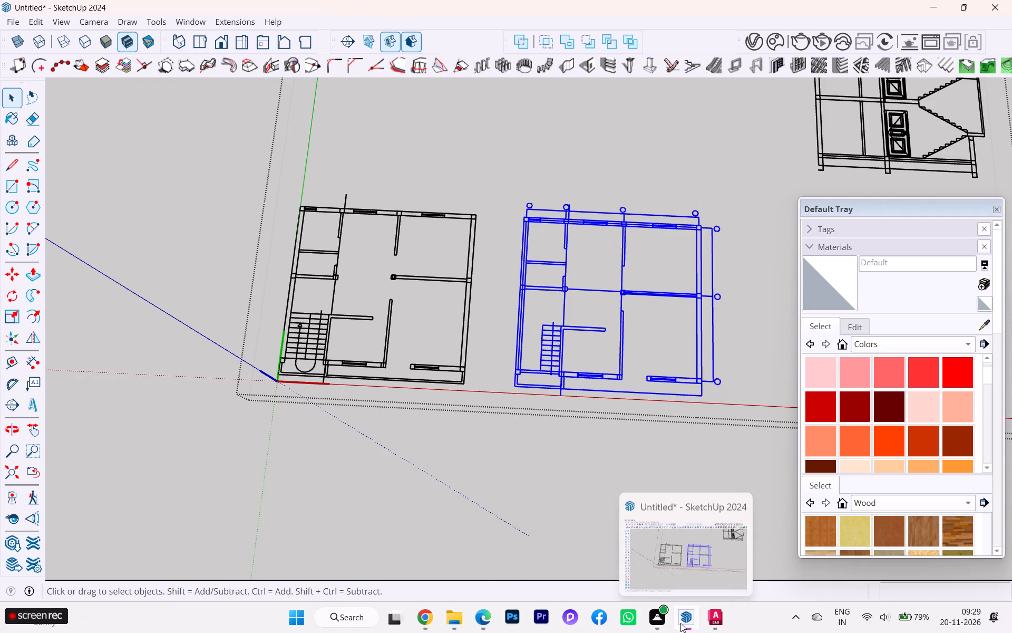
# Switch to AutoCAD and examine the room layout, doors and dashed lines of the two house floor plans.
pyautogui.click(721, 614)
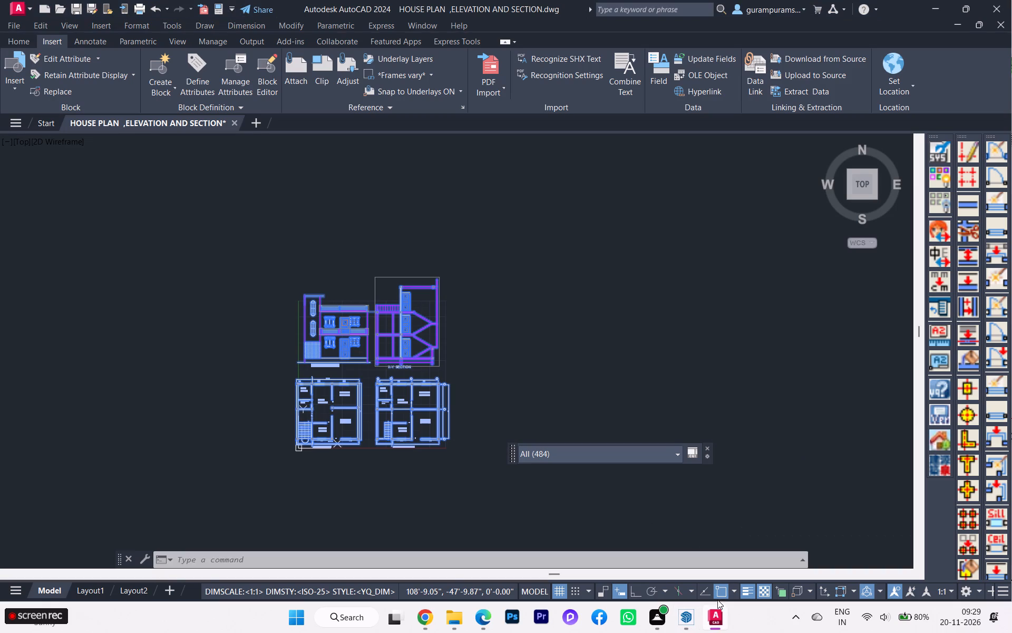
pyautogui.click(392, 436)
pyautogui.scroll(1, 363, 432)
pyautogui.scroll(-1, 363, 432)
pyautogui.scroll(1, 363, 432)
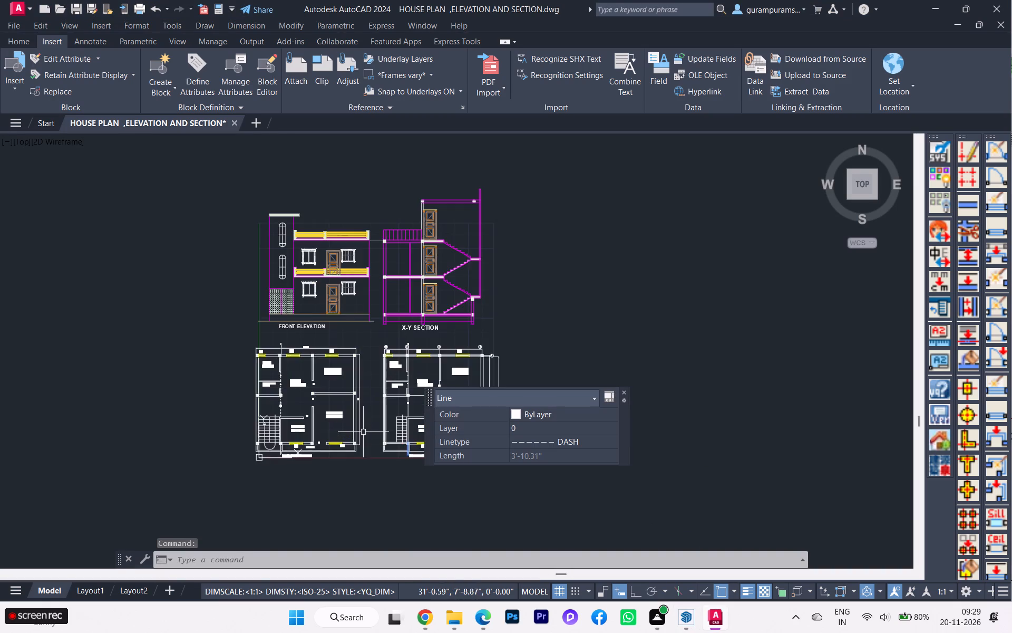
pyautogui.scroll(4, 284, 416)
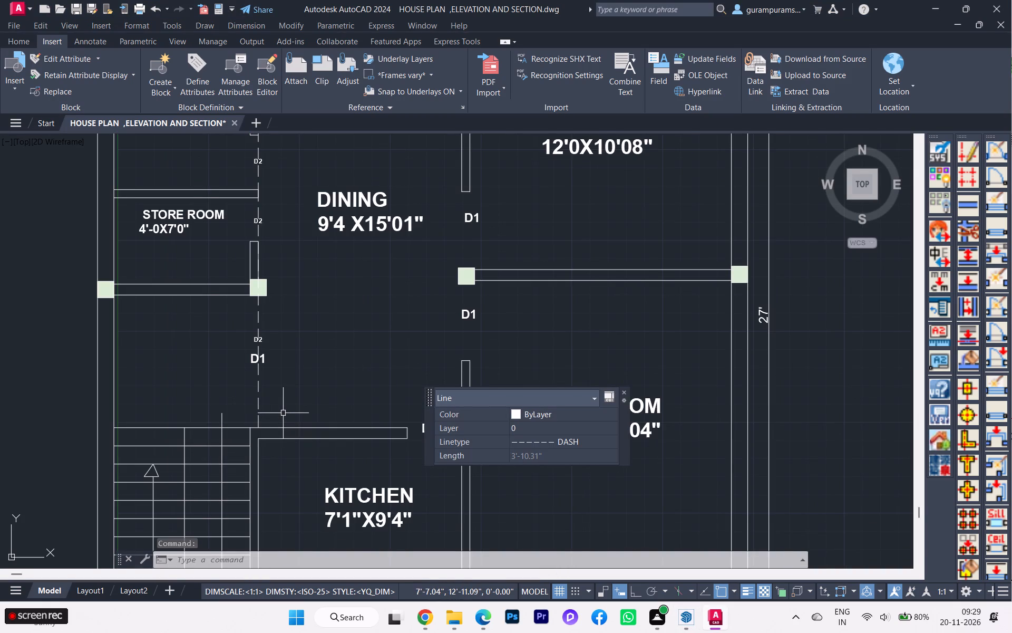
pyautogui.scroll(-1, 283, 413)
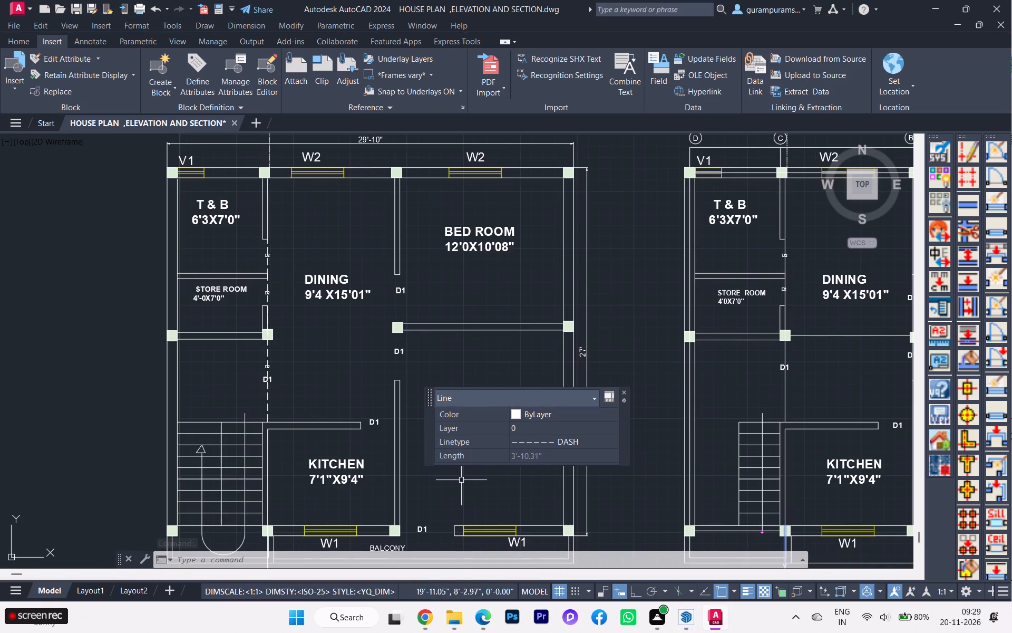
# Return to SketchUp and make the selected floor plan with grid bubbles a group.
pyautogui.click(678, 617)
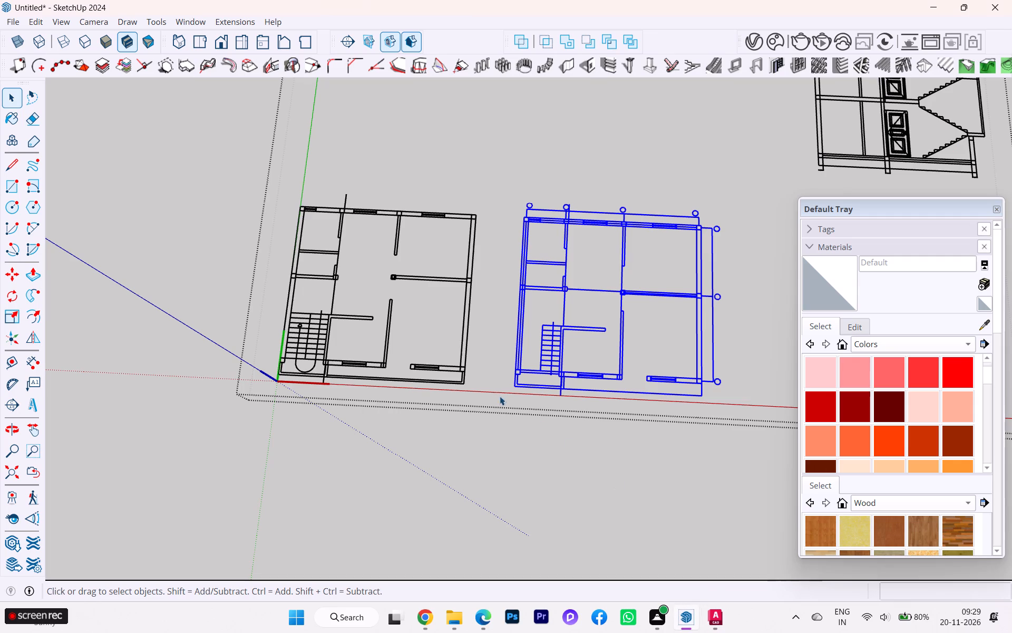
pyautogui.scroll(1, 517, 319)
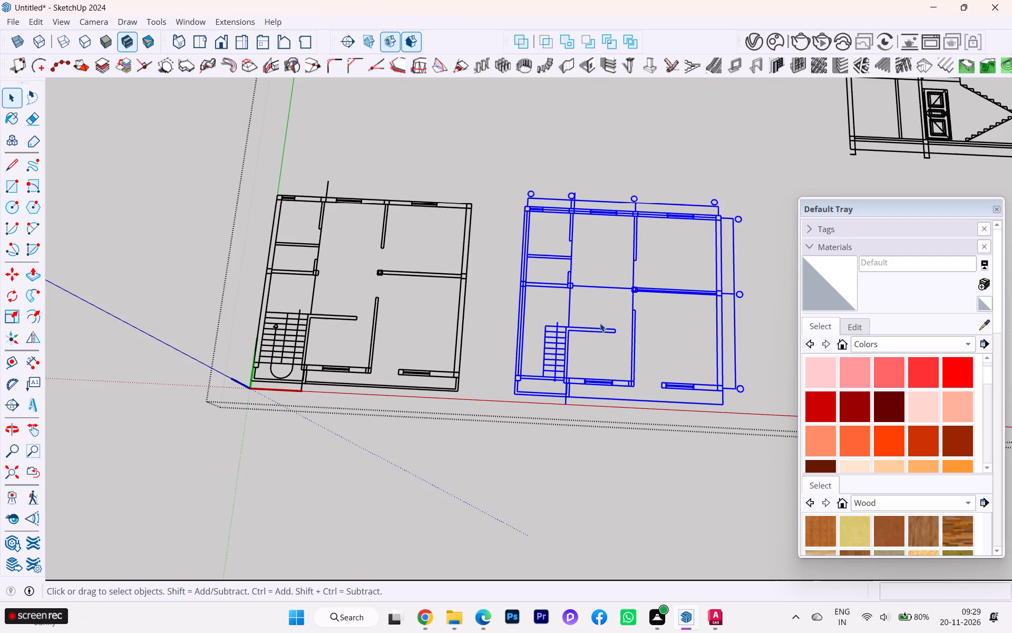
pyautogui.scroll(3, 600, 323)
pyautogui.scroll(-3, 485, 332)
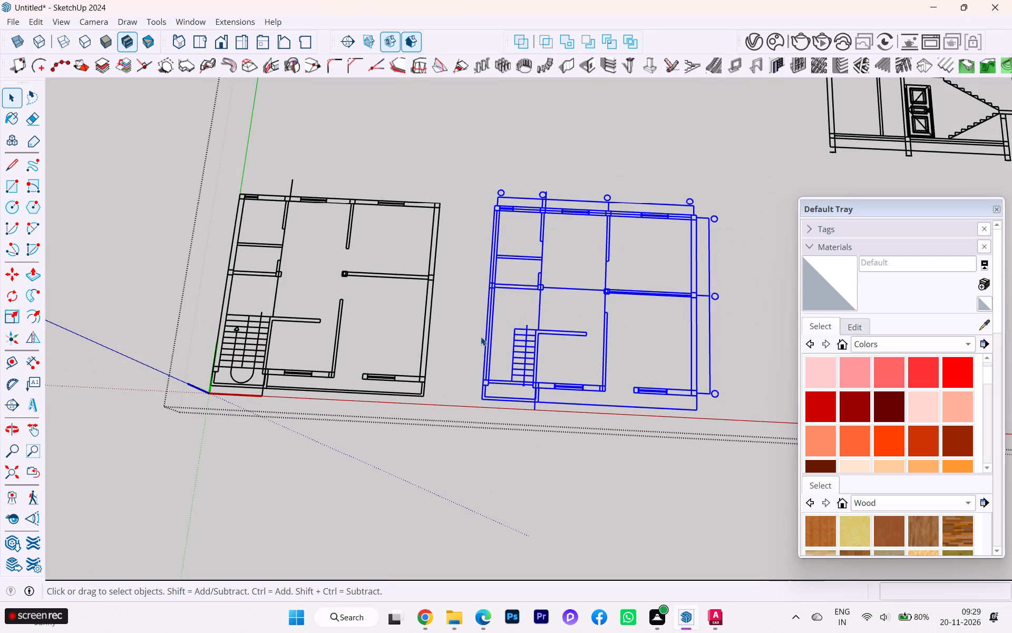
pyautogui.rightClick(486, 347)
pyautogui.click(530, 146)
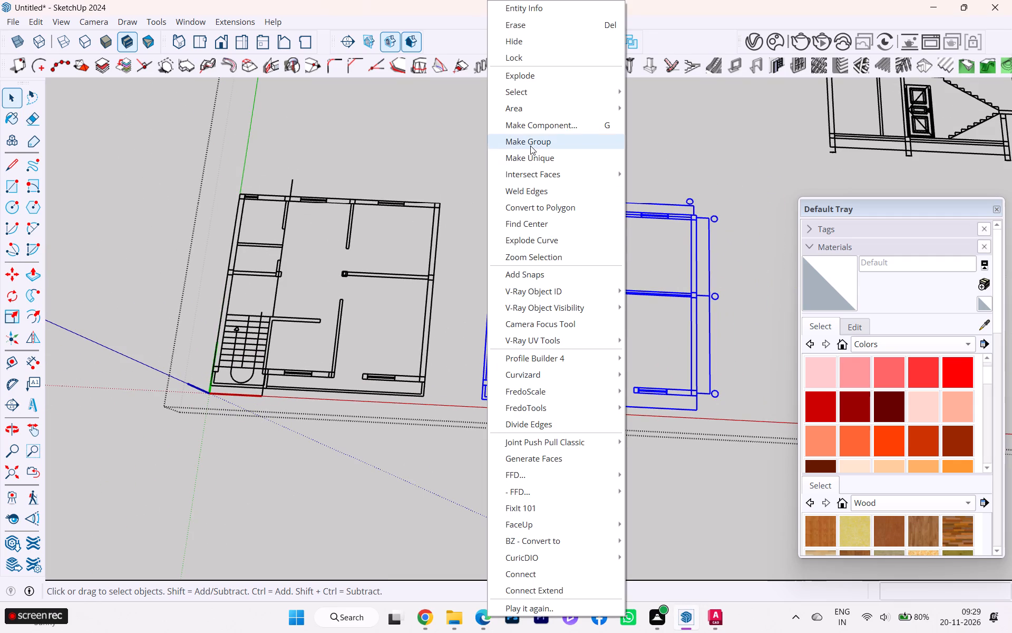
# Move the grid-bubble floor plan group about 21 ft along the red axis, away from the plan at the origin.
pyautogui.press('m')
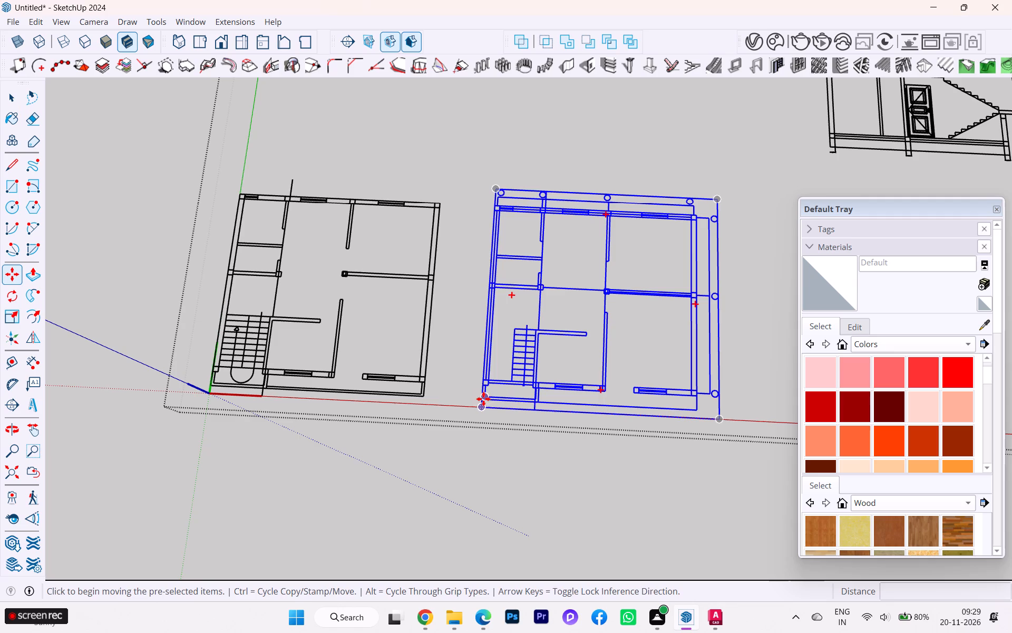
pyautogui.click(483, 399)
pyautogui.scroll(-3, 580, 407)
pyautogui.click(624, 405)
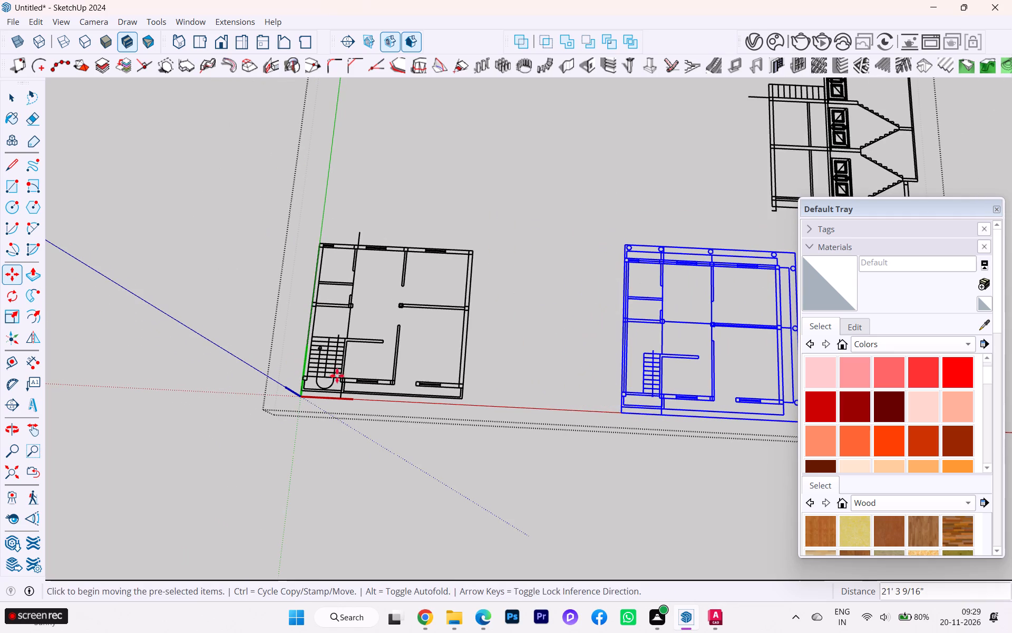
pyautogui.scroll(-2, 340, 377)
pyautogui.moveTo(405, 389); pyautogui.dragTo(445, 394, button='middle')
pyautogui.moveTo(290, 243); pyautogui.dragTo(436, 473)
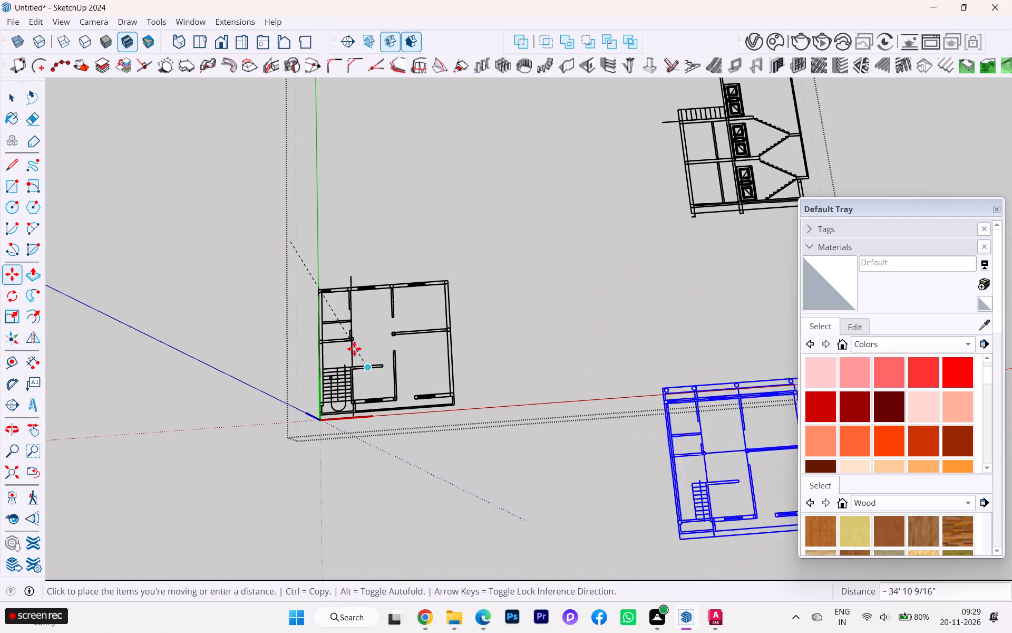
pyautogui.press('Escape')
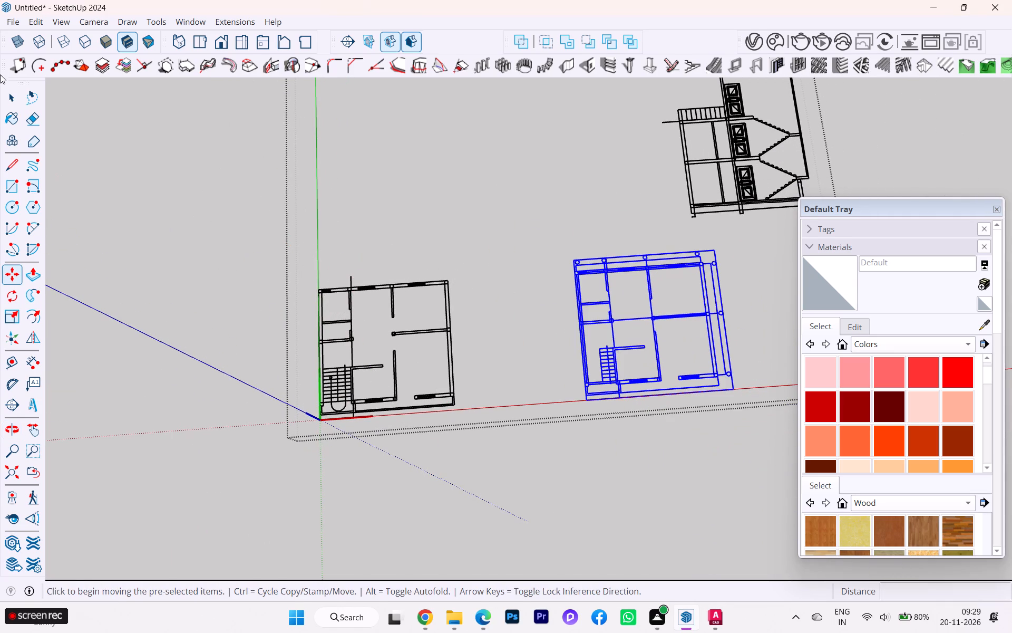
# Inside the imported drawing, select the whole floor plan at the origin and make it a group.
pyautogui.click(8, 91)
pyautogui.click(238, 265)
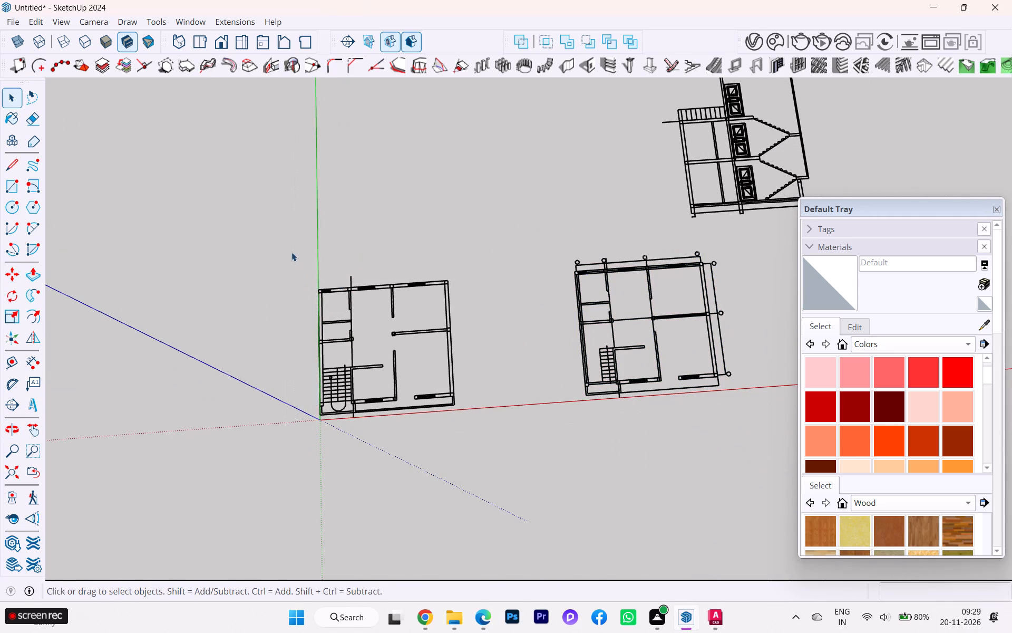
pyautogui.moveTo(291, 252); pyautogui.dragTo(527, 500)
pyautogui.doubleClick(442, 402)
pyautogui.click(444, 404)
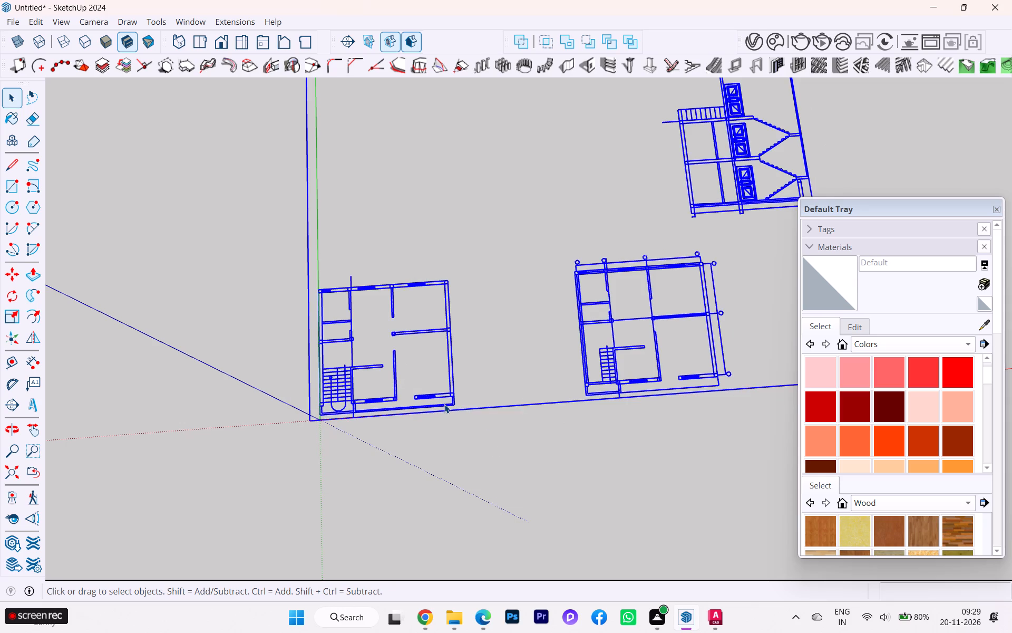
pyautogui.doubleClick(444, 404)
pyautogui.moveTo(316, 254); pyautogui.dragTo(500, 501)
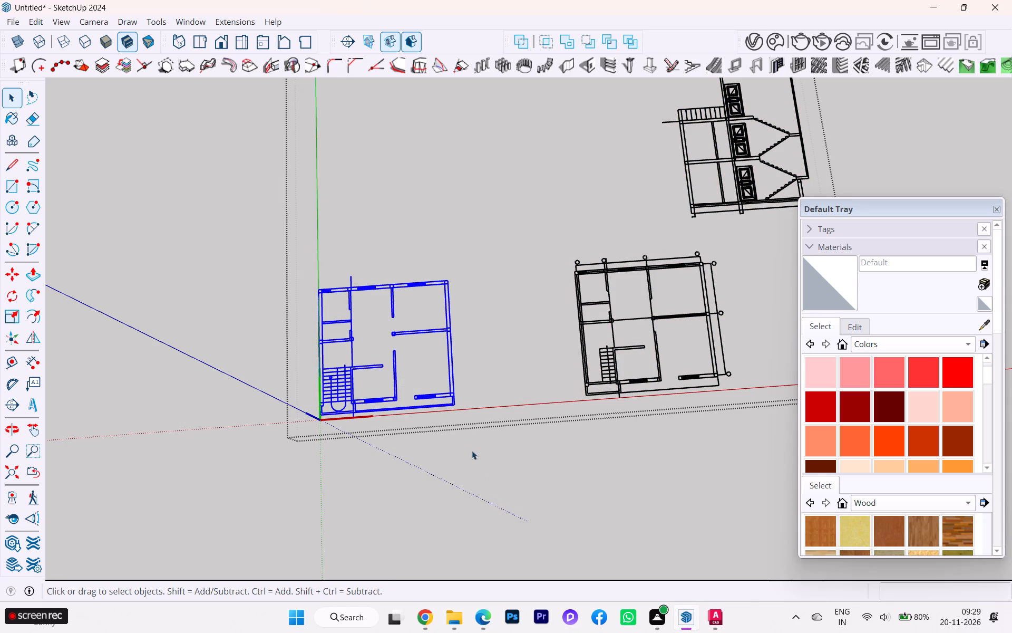
pyautogui.rightClick(433, 405)
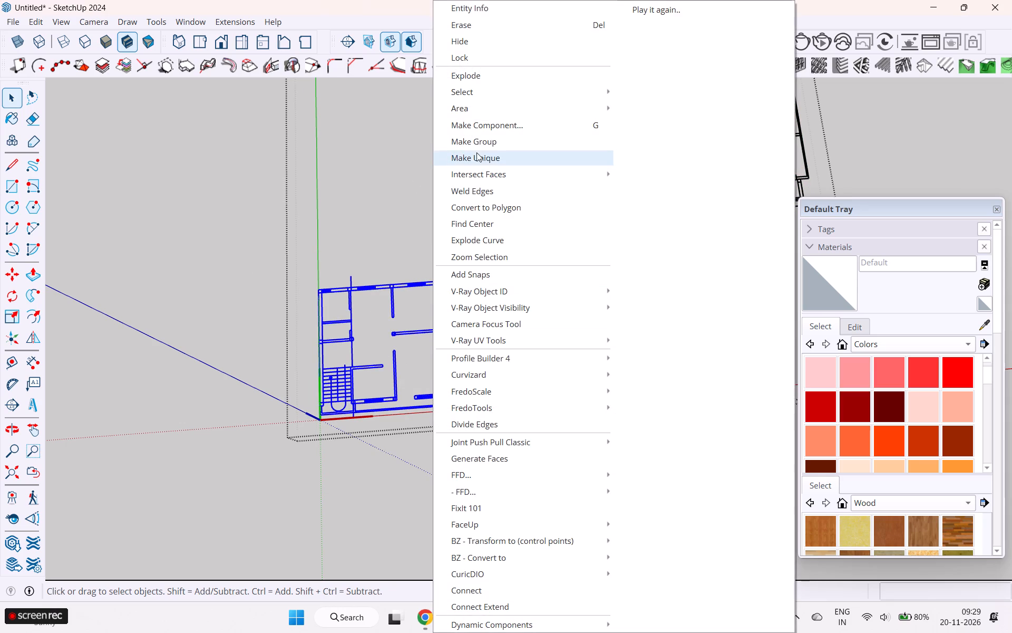
pyautogui.click(486, 139)
# Leave the imported drawing and explode its outer group to release the floor plans, front elevation and section as separate groups.
pyautogui.click(480, 410)
pyautogui.scroll(-5, 515, 483)
pyautogui.click(439, 452)
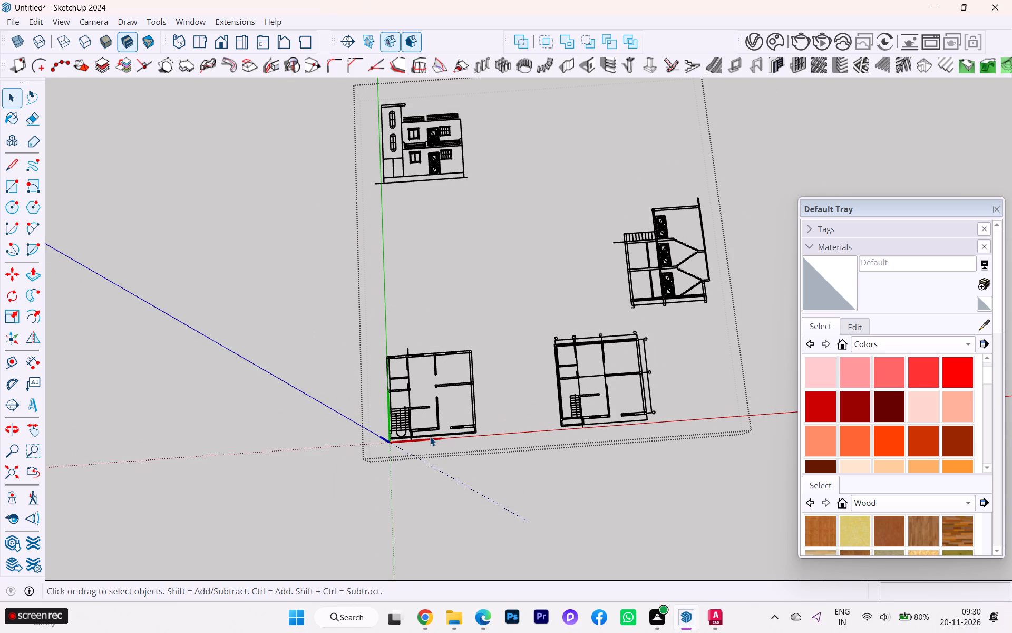
pyautogui.click(430, 437)
pyautogui.click(457, 488)
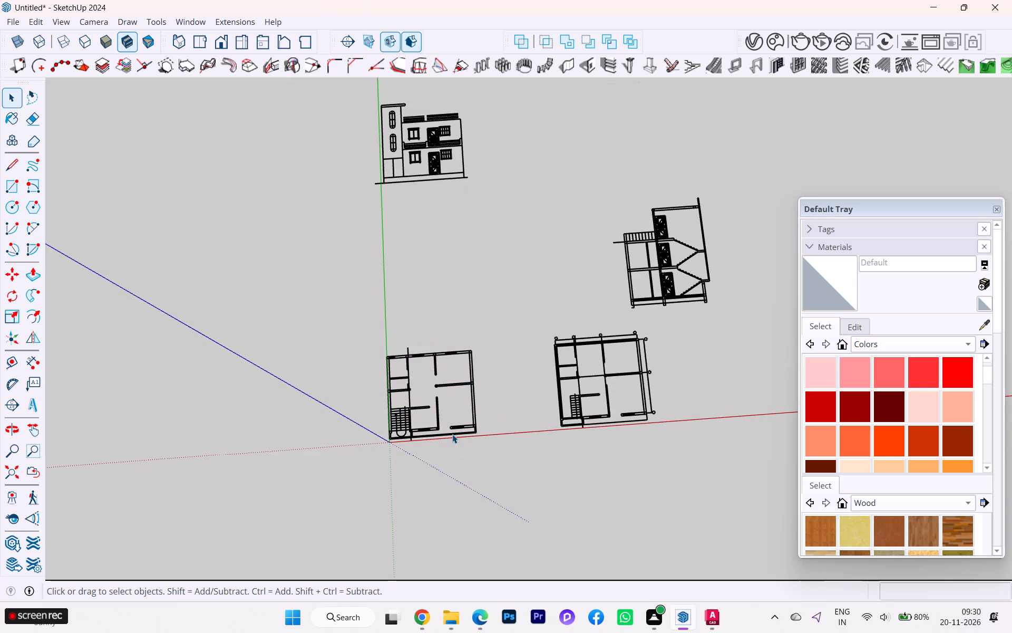
pyautogui.click(452, 434)
pyautogui.rightClick(452, 434)
pyautogui.click(503, 111)
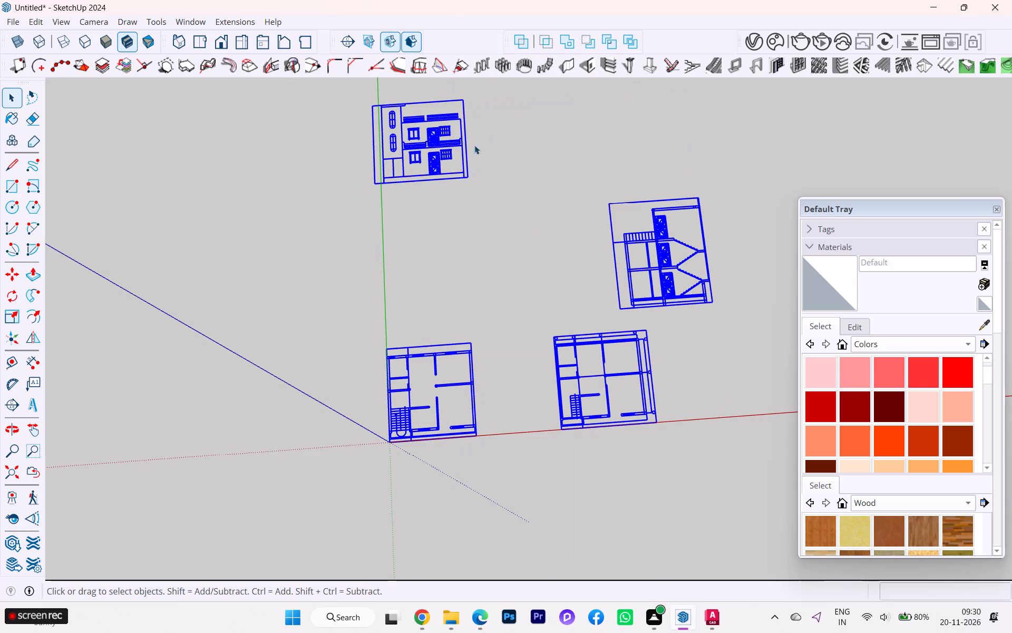
# Move the front elevation group about 13 ft 5 in towards the floor plan at the origin.
pyautogui.click(458, 162)
pyautogui.click(464, 174)
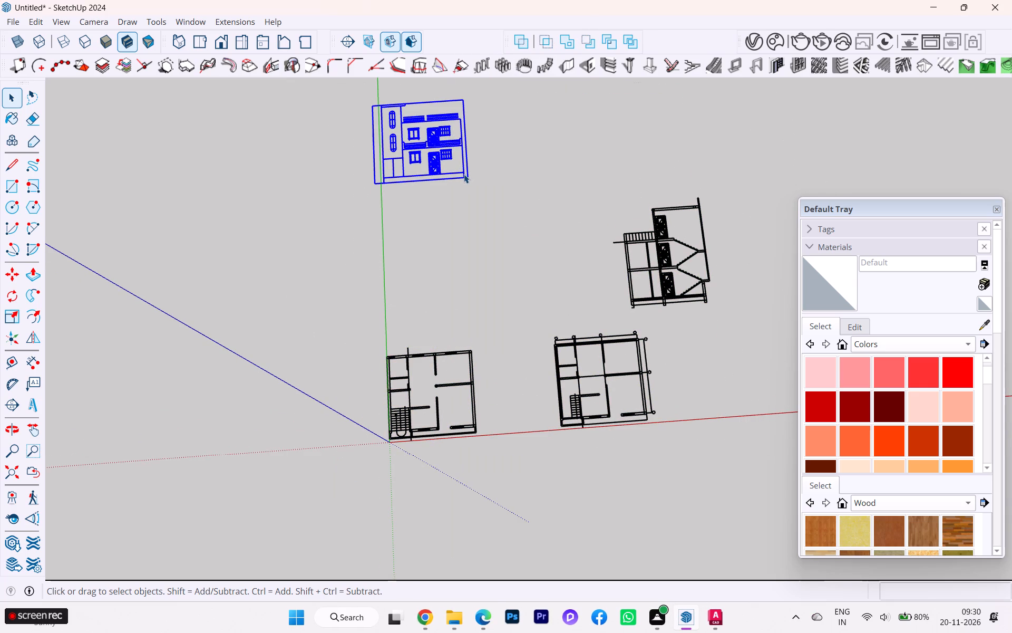
pyautogui.press('m')
pyautogui.click(398, 179)
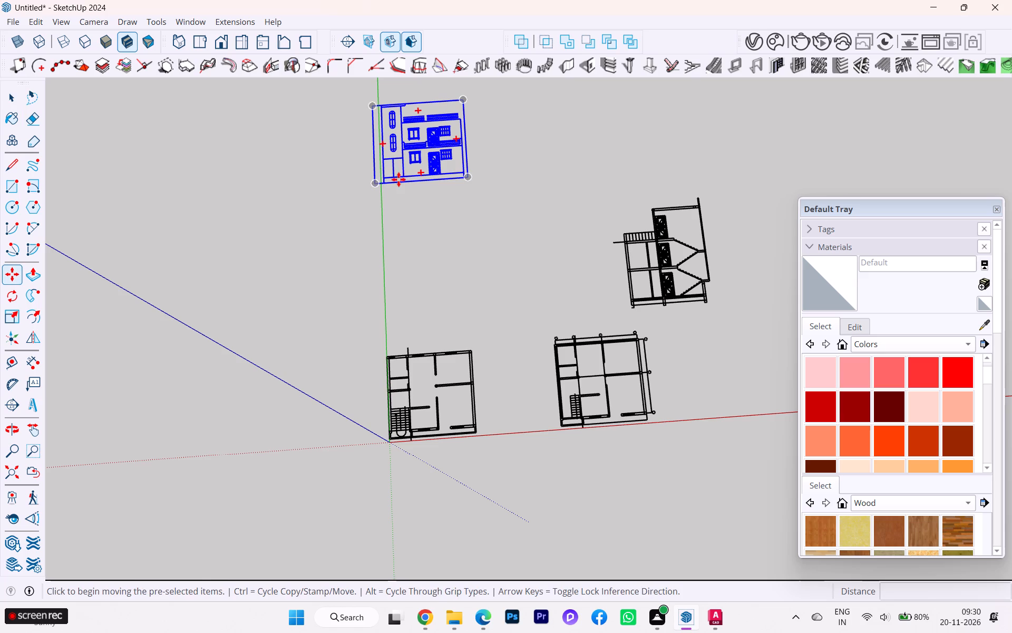
pyautogui.click(390, 215)
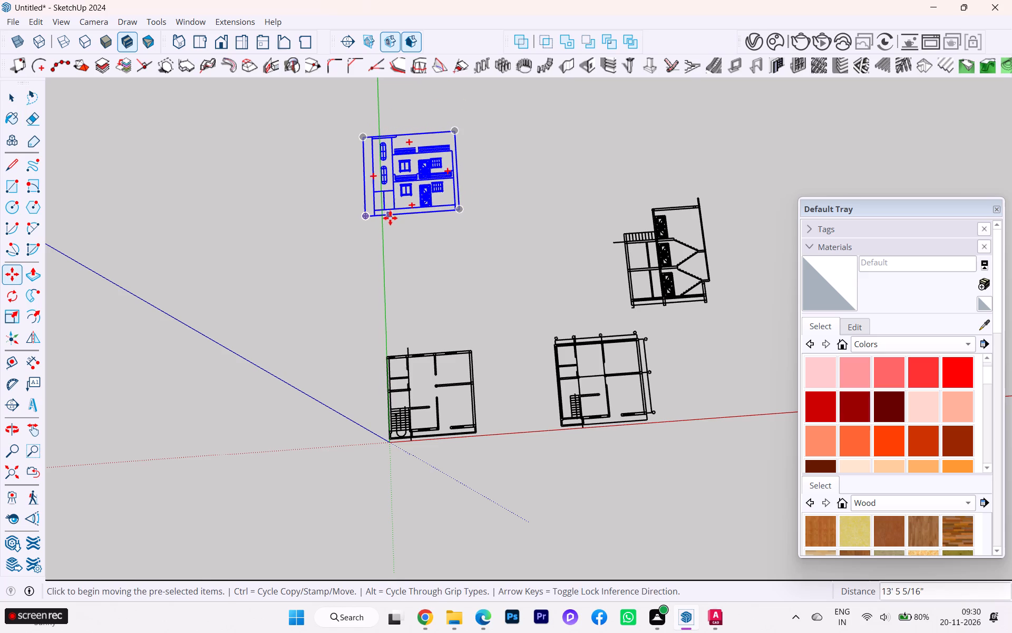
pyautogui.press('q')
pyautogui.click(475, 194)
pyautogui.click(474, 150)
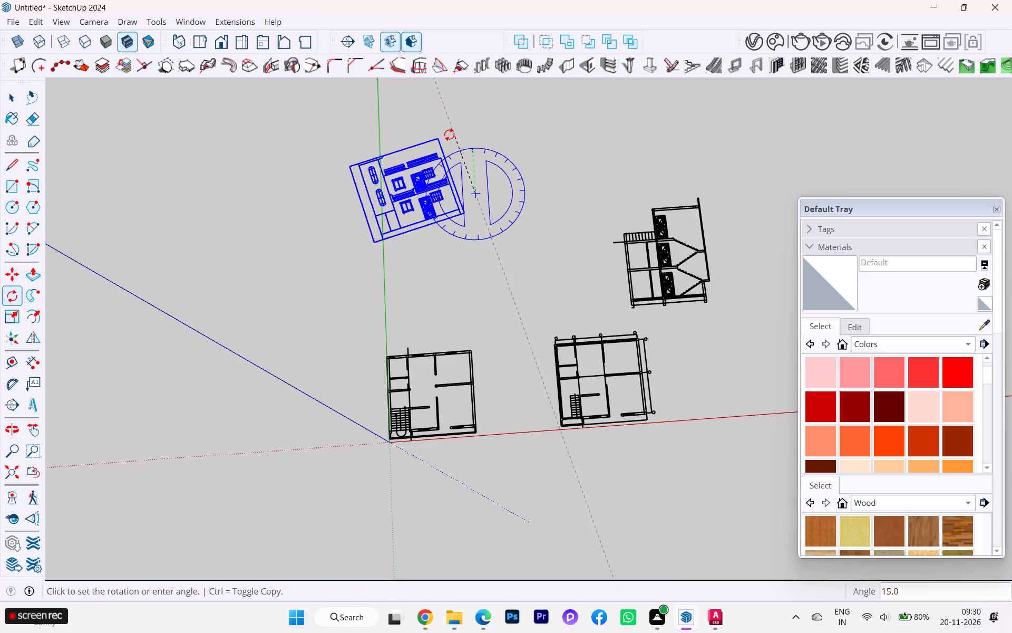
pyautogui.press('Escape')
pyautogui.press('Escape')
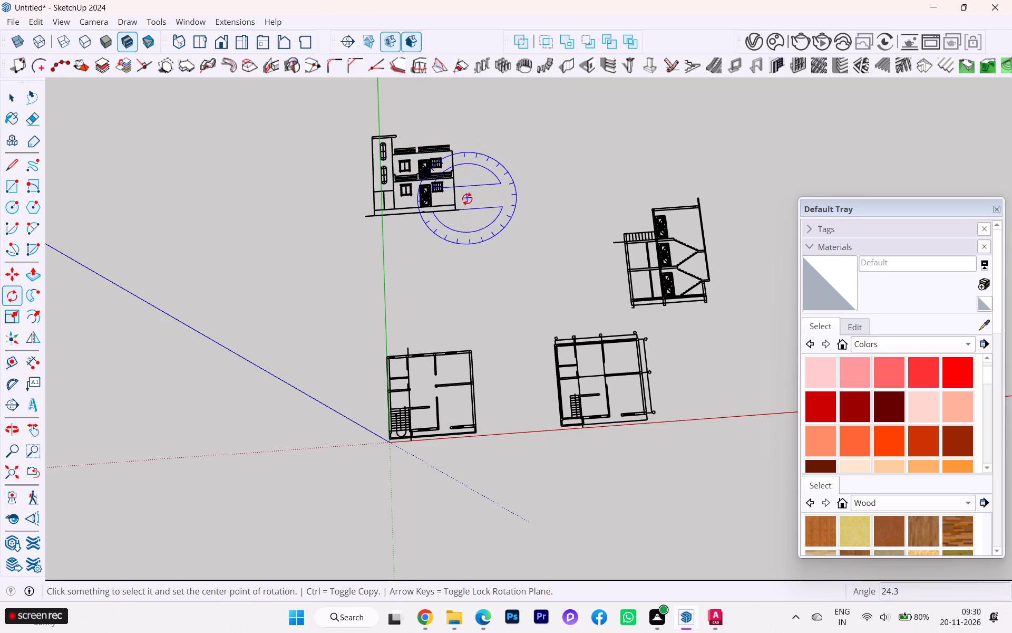
# Rotate the front elevation group 90 degrees about the red axis from its ground-line corner to stand it upright.
pyautogui.click(467, 199)
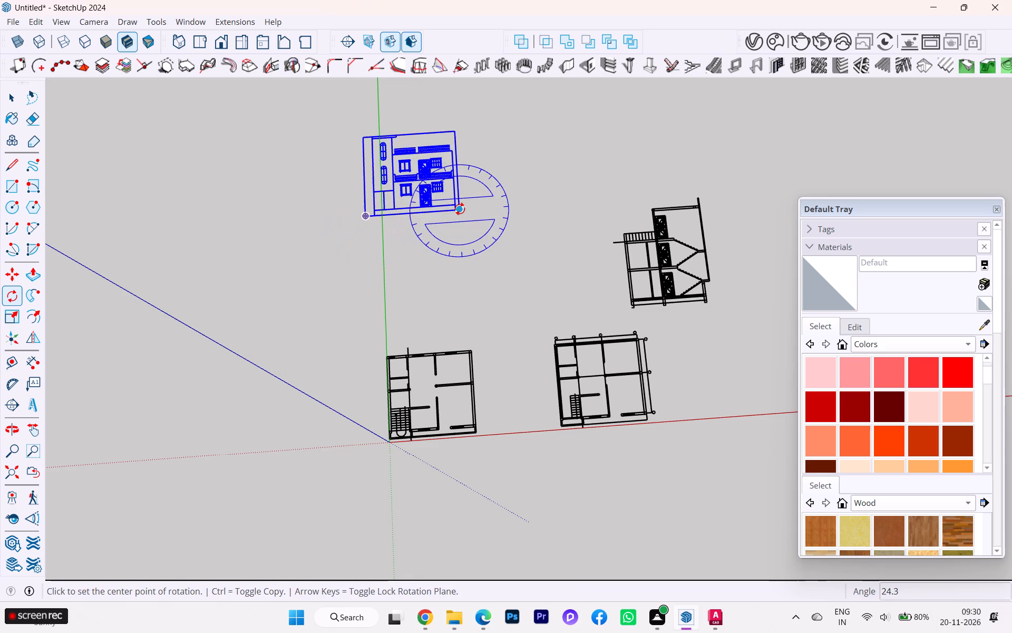
pyautogui.press('Left')
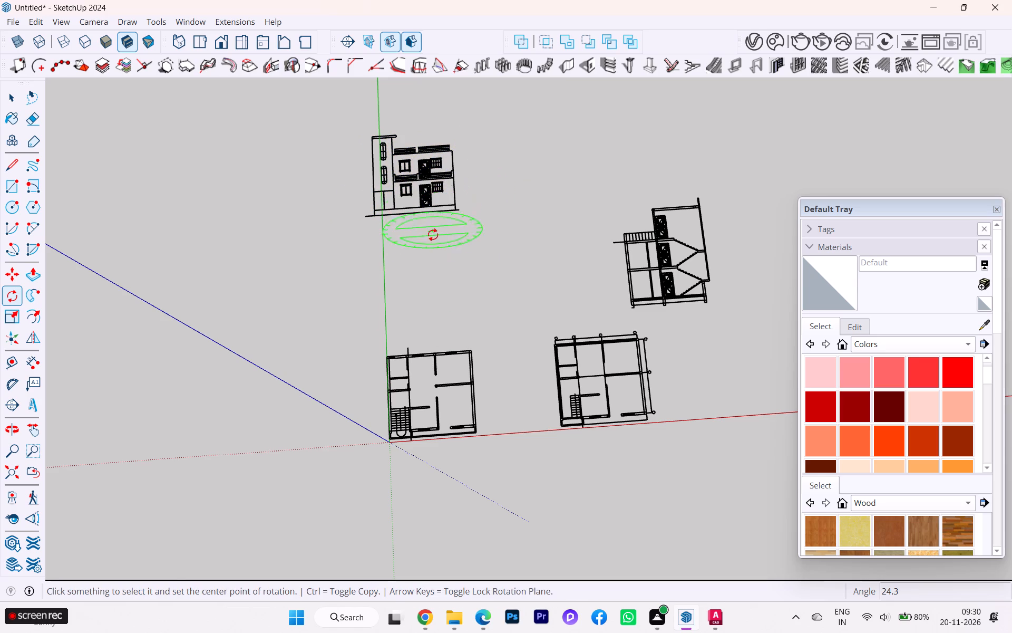
pyautogui.click(394, 234)
pyautogui.click(450, 233)
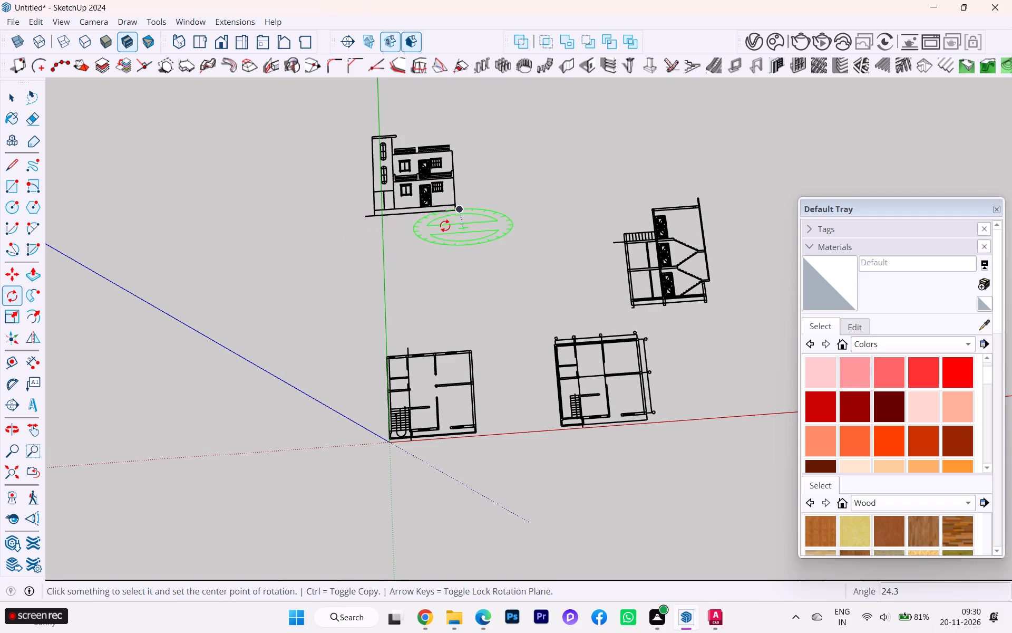
pyautogui.click(387, 220)
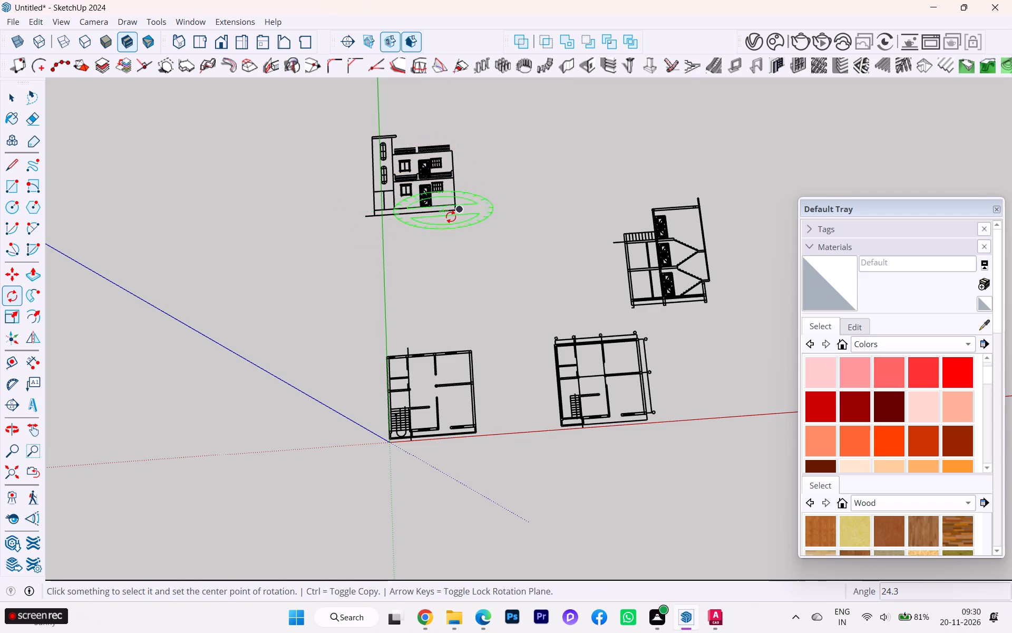
pyautogui.click(451, 217)
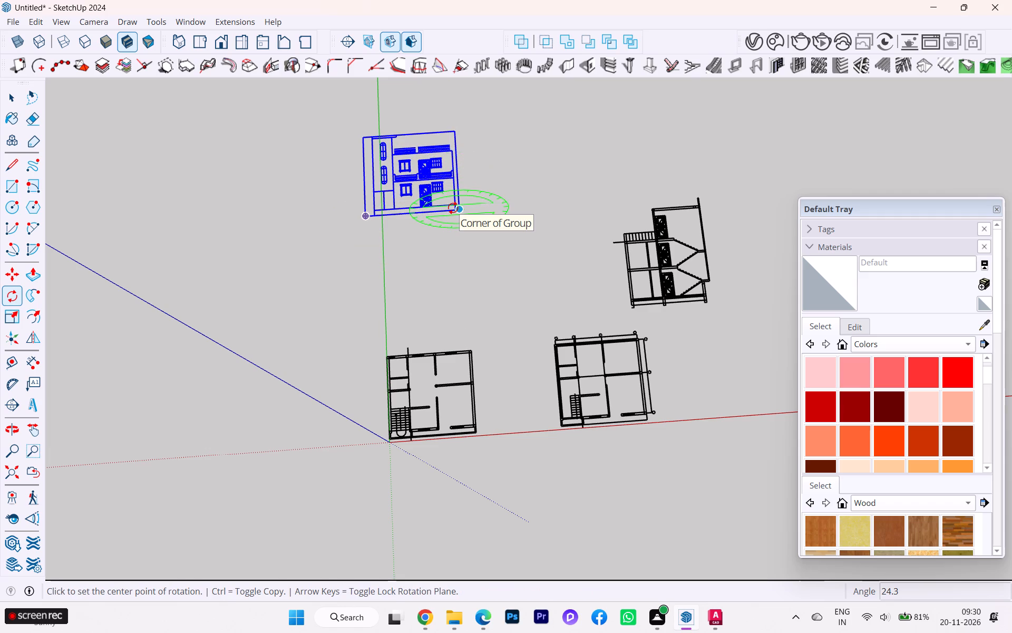
pyautogui.press('Right')
pyautogui.click(453, 208)
pyautogui.click(430, 157)
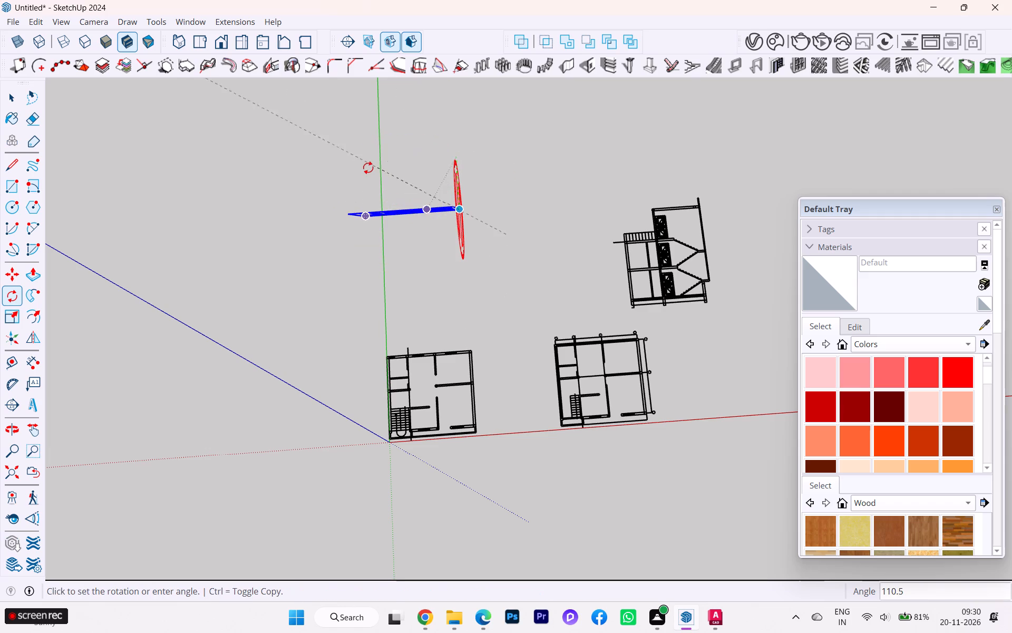
pyautogui.press('9')
pyautogui.press('0')
pyautogui.press('Return')
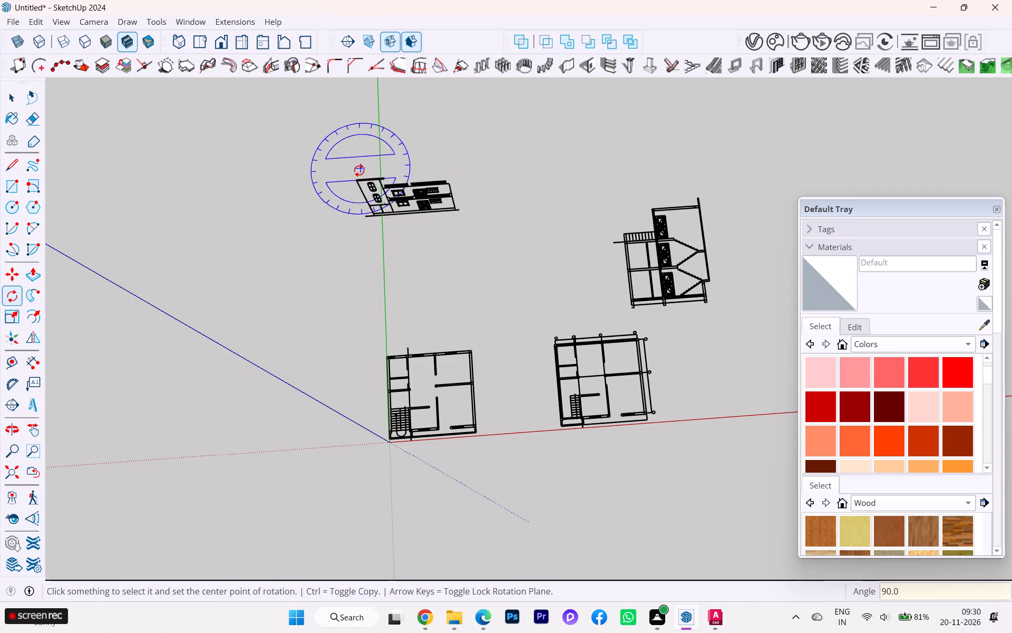
pyautogui.scroll(1, 582, 261)
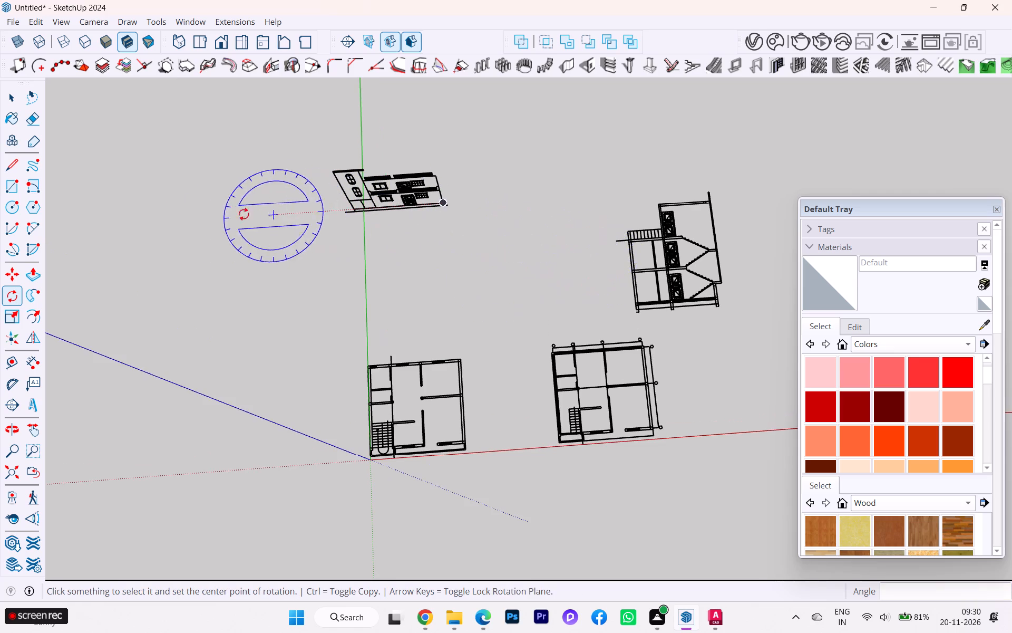
# Rotate the section drawing group 90 degrees about the red axis to stand it upright.
pyautogui.press('Right')
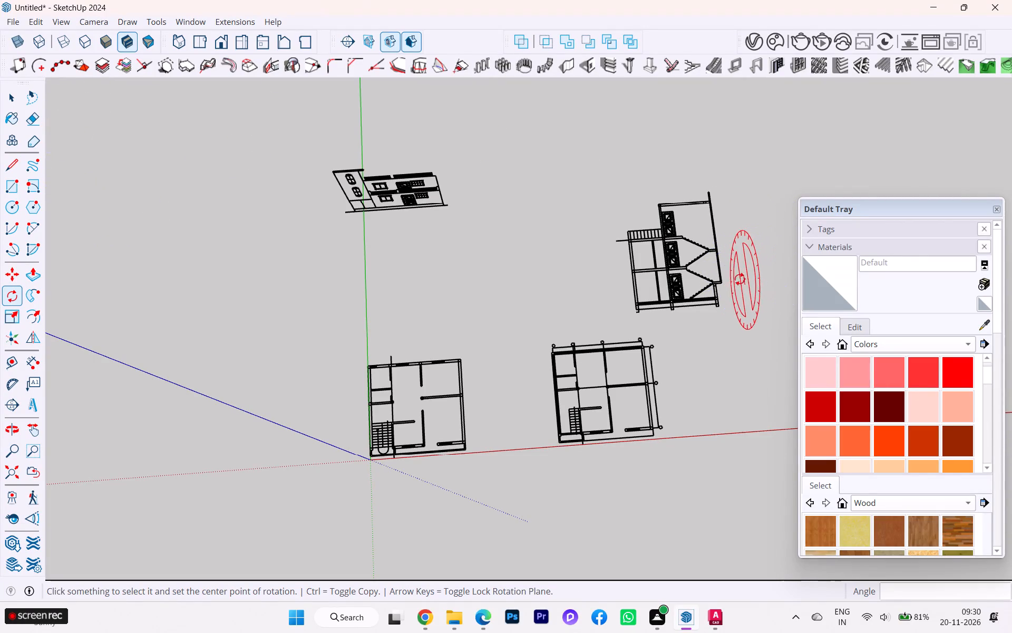
pyautogui.click(731, 274)
pyautogui.click(648, 276)
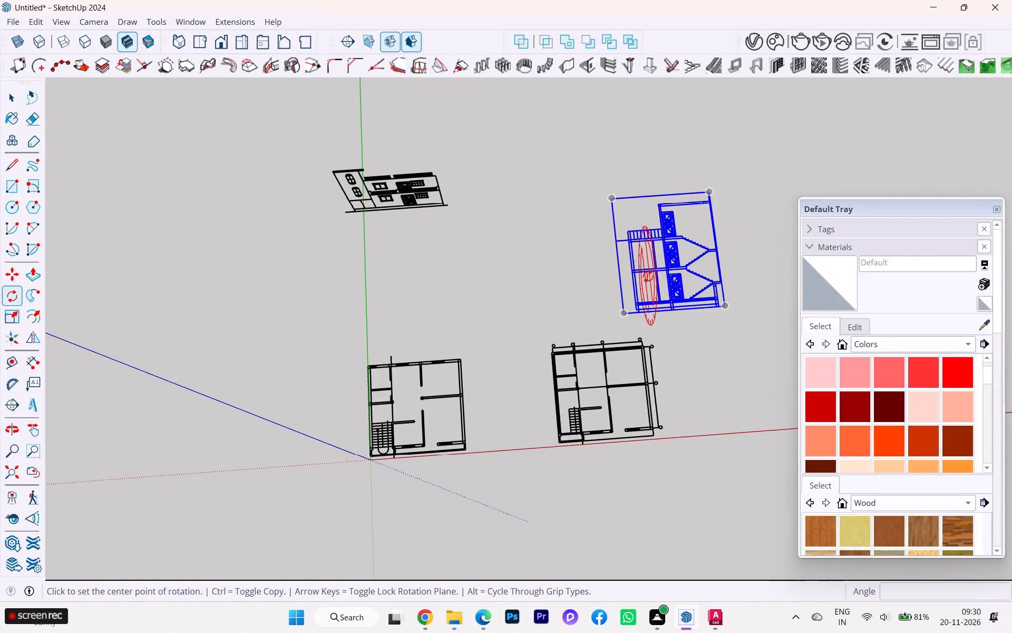
pyautogui.click(652, 255)
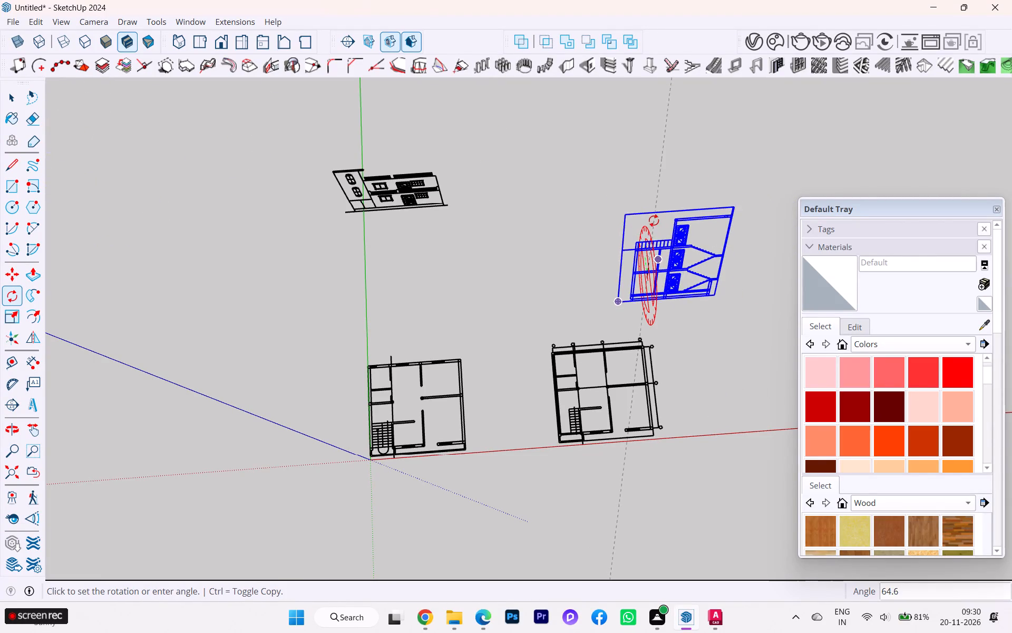
pyautogui.write('90')
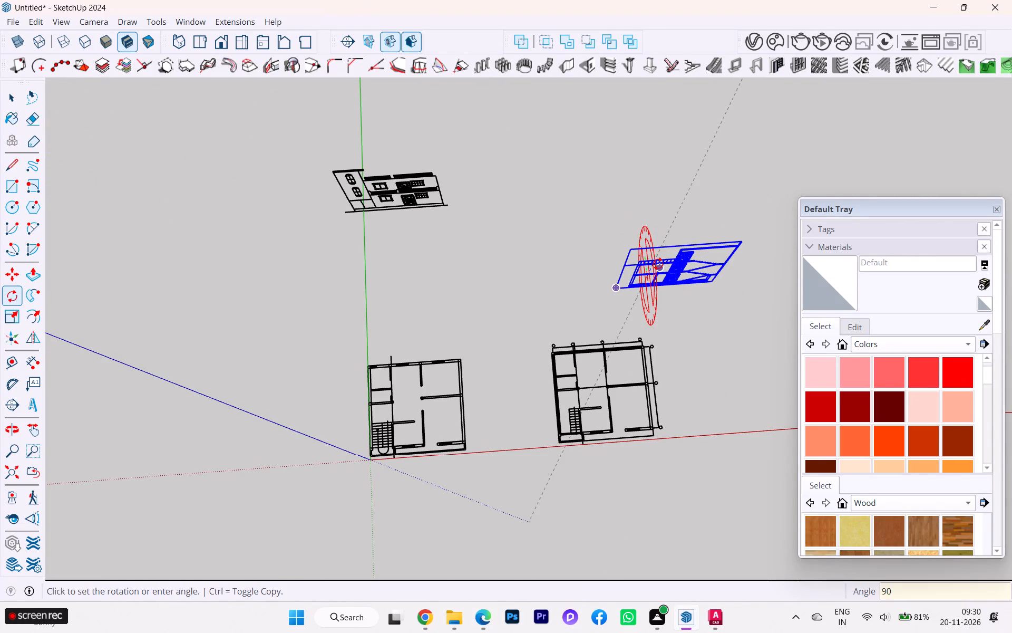
pyautogui.press('Return')
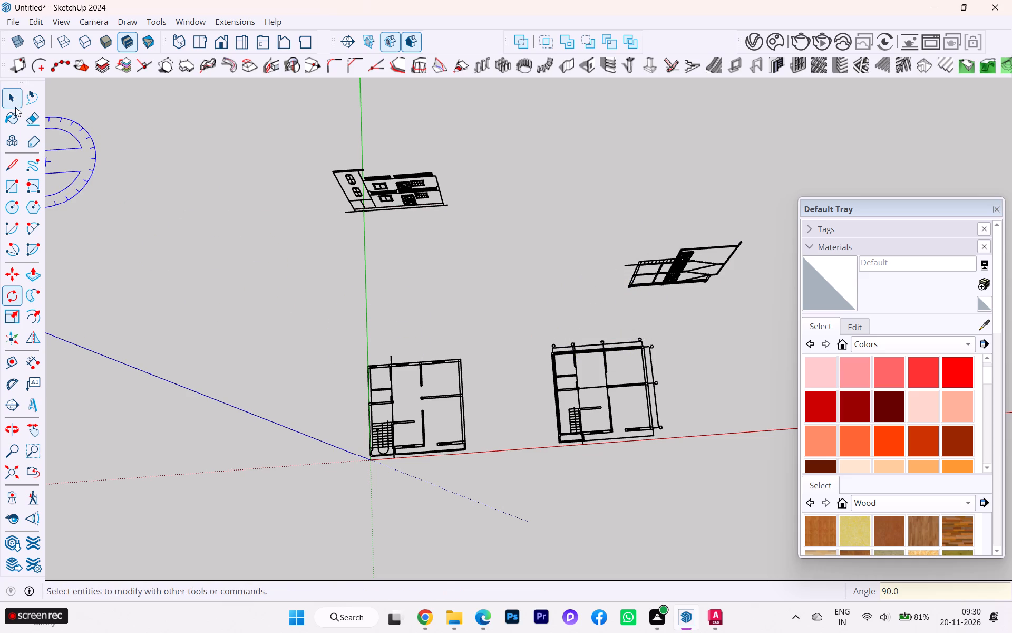
# Move the upright front elevation group away from the green axis to stand beside the section, behind the dimensioned floor plan.
pyautogui.click(15, 107)
pyautogui.click(412, 177)
pyautogui.click(663, 272)
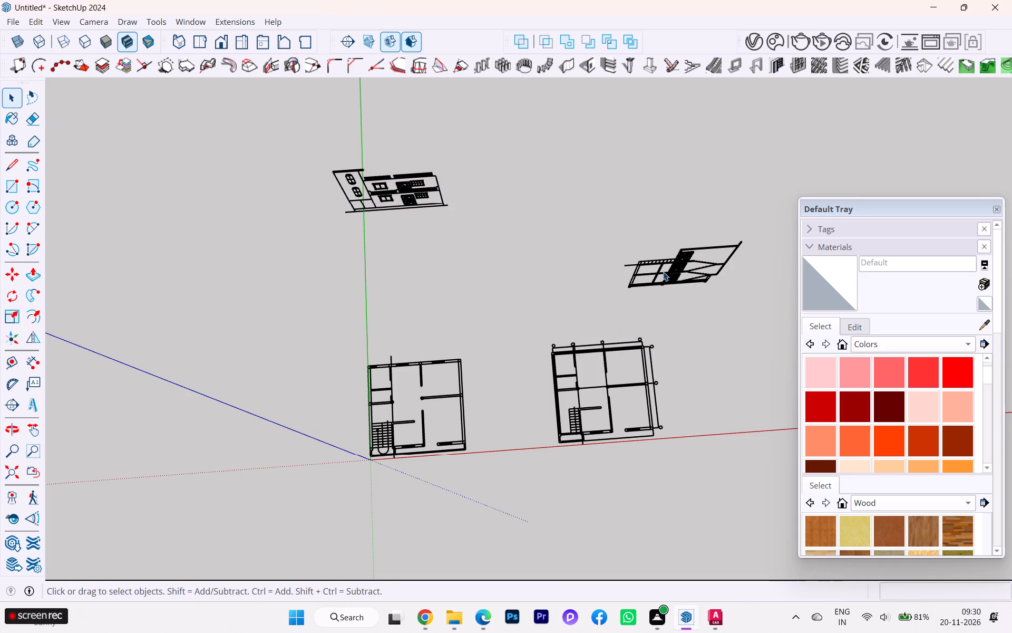
pyautogui.click(422, 216)
pyautogui.click(413, 206)
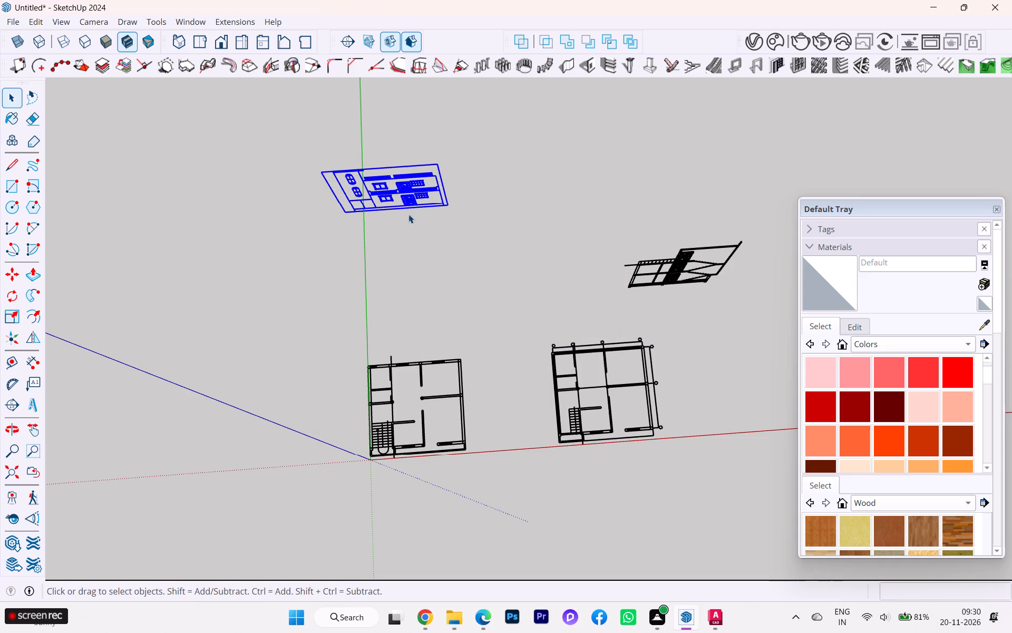
pyautogui.press('m')
pyautogui.click(438, 208)
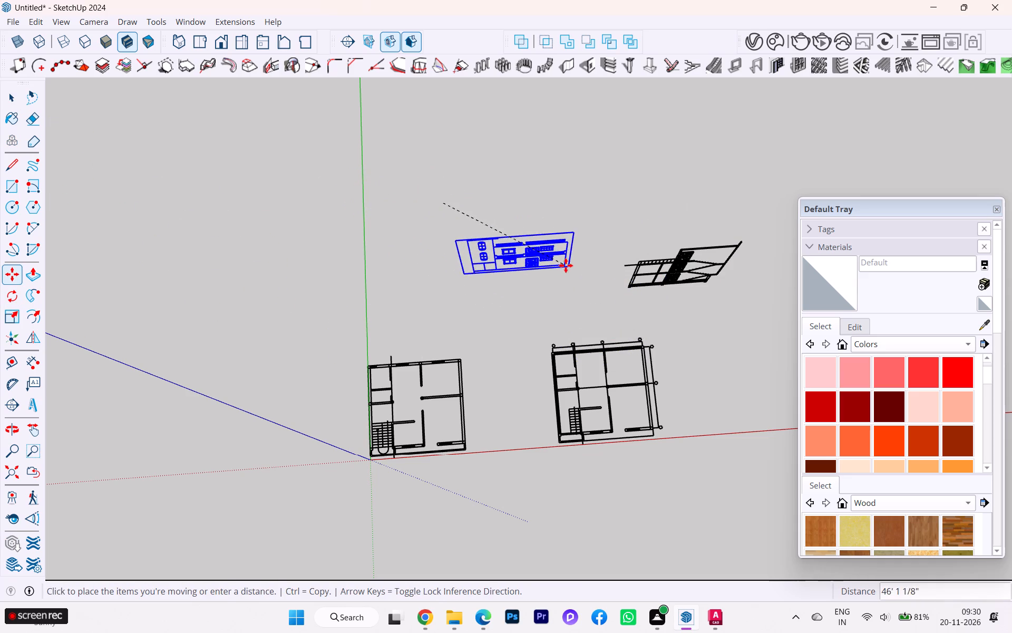
pyautogui.click(592, 281)
pyautogui.moveTo(573, 303); pyautogui.dragTo(551, 161, button='middle')
pyautogui.scroll(-2, 569, 304)
pyautogui.scroll(-2, 632, 343)
pyautogui.moveTo(632, 343); pyautogui.dragTo(473, 168, button='middle')
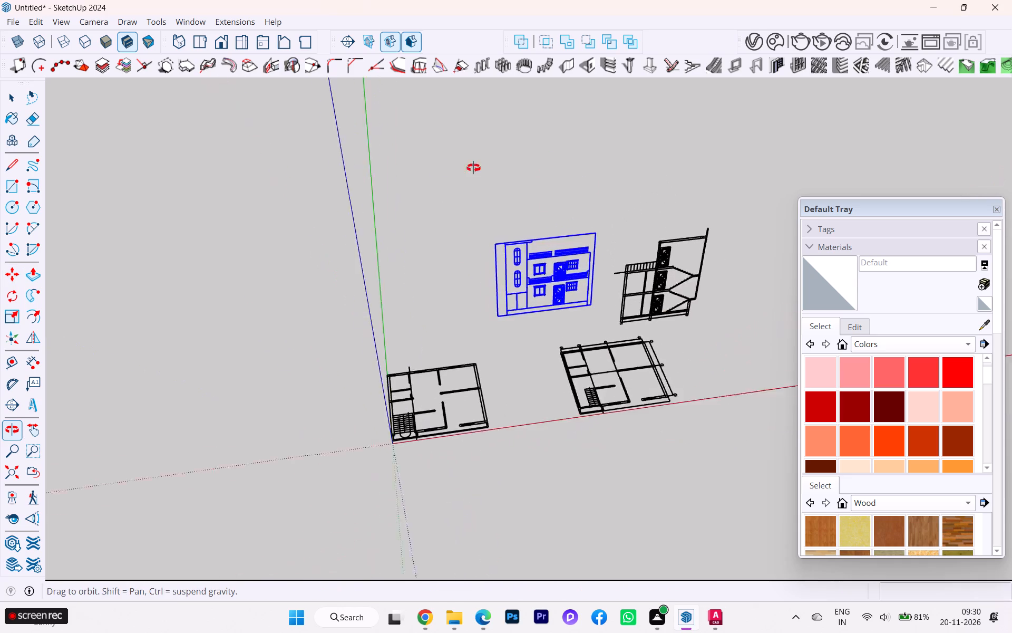
pyautogui.moveTo(473, 168); pyautogui.dragTo(435, 171, button='middle')
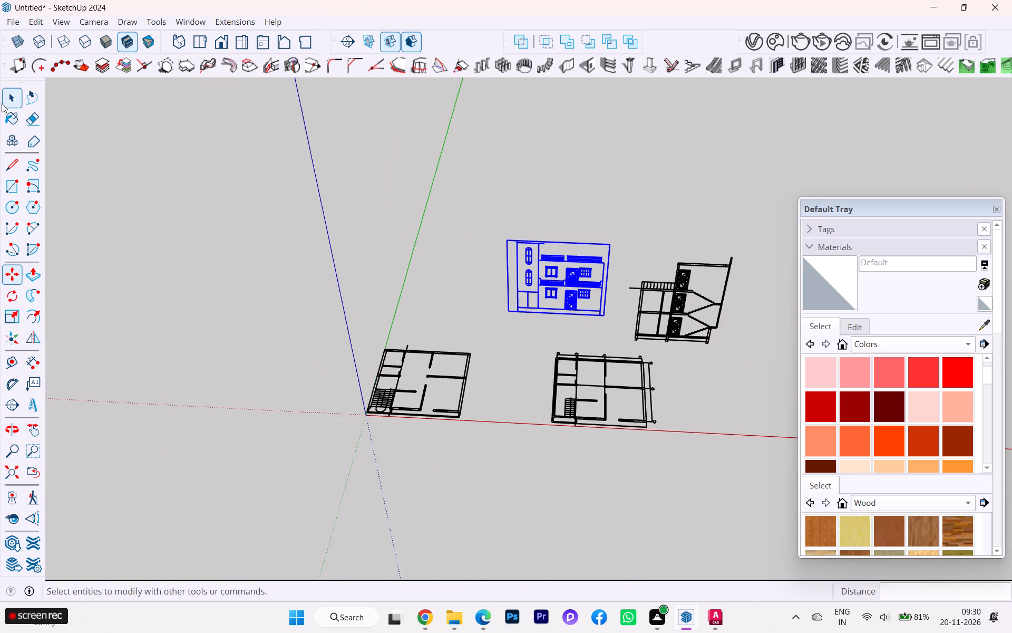
pyautogui.click(2, 103)
pyautogui.click(404, 158)
# Move the section group about 18 ft 10 in closer to the front elevation.
pyautogui.scroll(7, 642, 331)
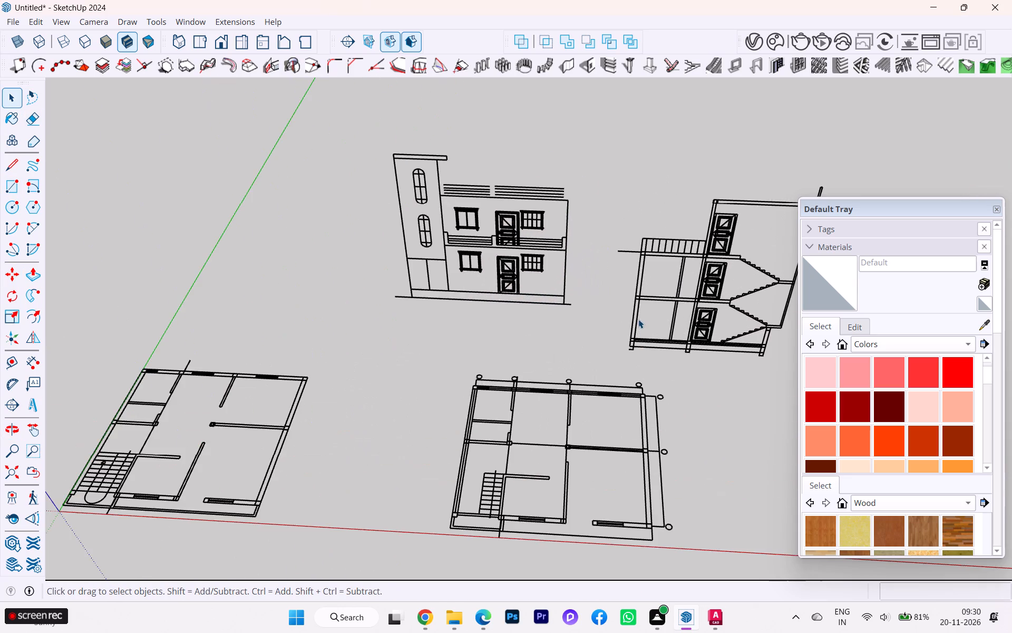
pyautogui.moveTo(638, 319); pyautogui.dragTo(665, 254, button='middle')
pyautogui.click(632, 287)
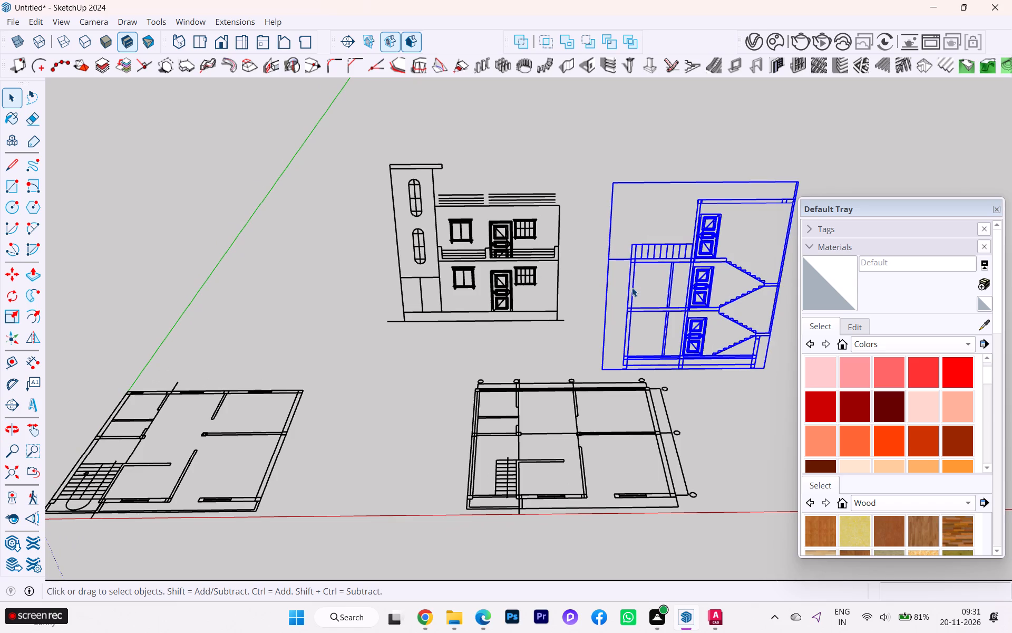
pyautogui.press('m')
pyautogui.press('Return')
pyautogui.click(627, 322)
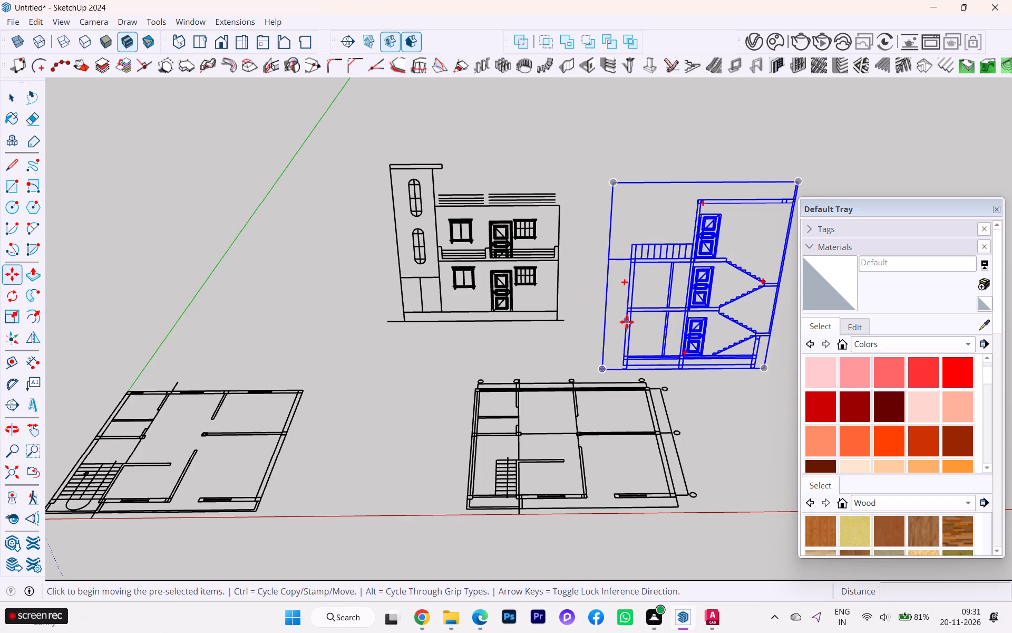
pyautogui.click(593, 279)
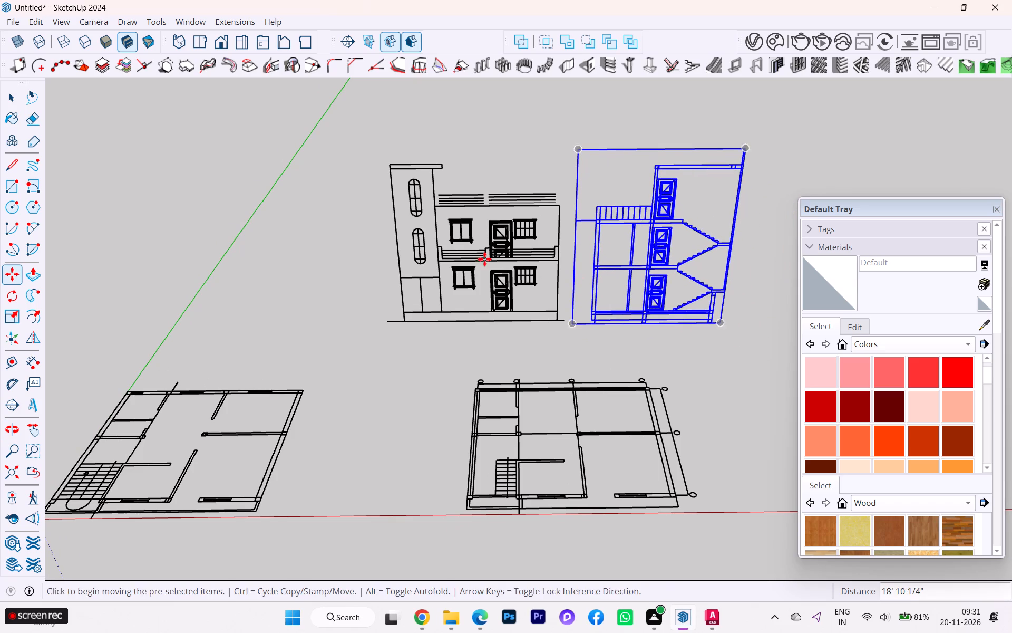
pyautogui.click(5, 104)
pyautogui.click(177, 191)
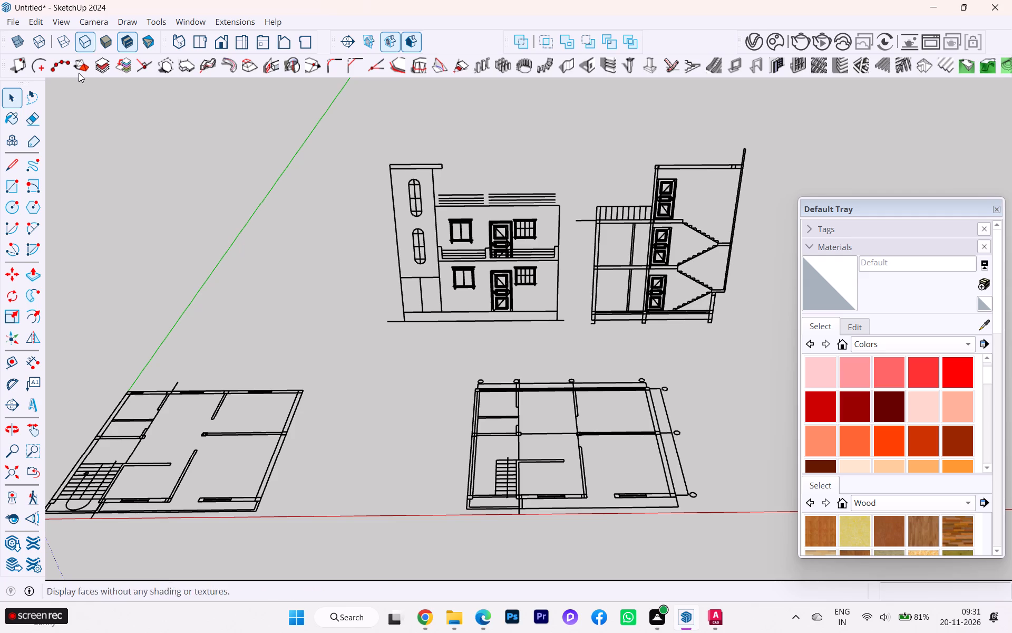
# Move the floor plan group at the origin about 117 ft 10 in along the red axis, past the dimensioned floor plan.
pyautogui.scroll(-6, 61, 631)
pyautogui.scroll(-3, 323, 570)
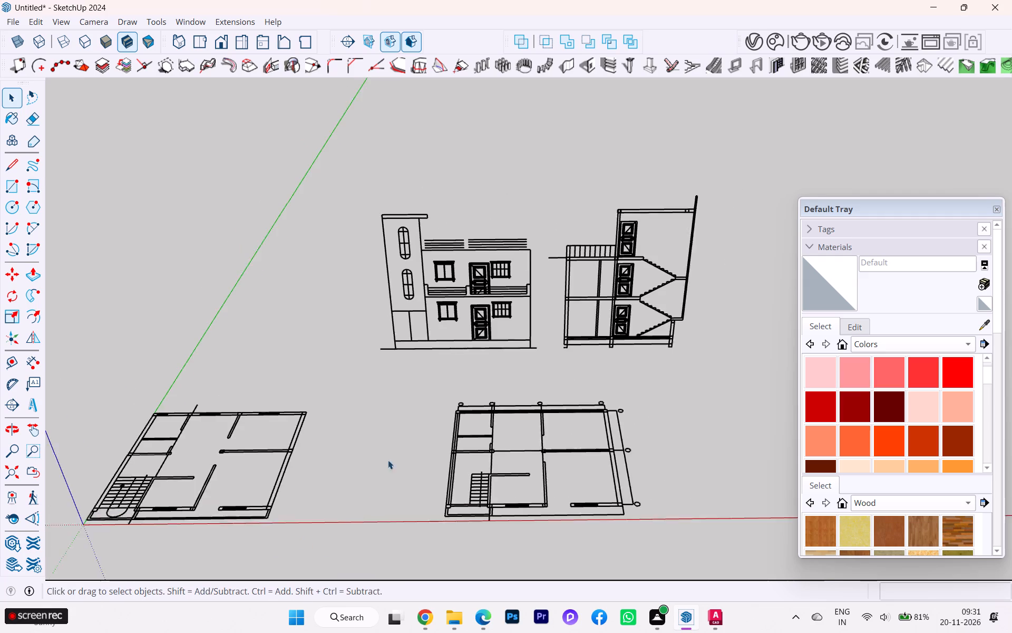
pyautogui.scroll(-2, 421, 467)
pyautogui.moveTo(242, 517); pyautogui.dragTo(370, 503, button='middle')
pyautogui.scroll(-1, 316, 451)
pyautogui.scroll(2, 316, 451)
pyautogui.scroll(-7, 315, 451)
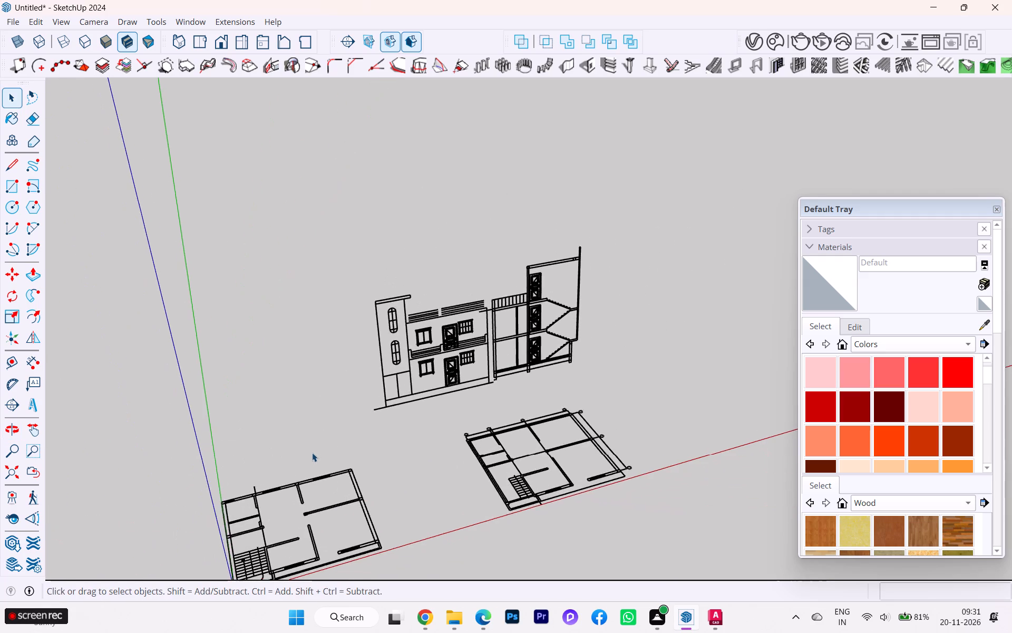
pyautogui.scroll(-4, 262, 474)
pyautogui.moveTo(227, 461); pyautogui.dragTo(317, 542)
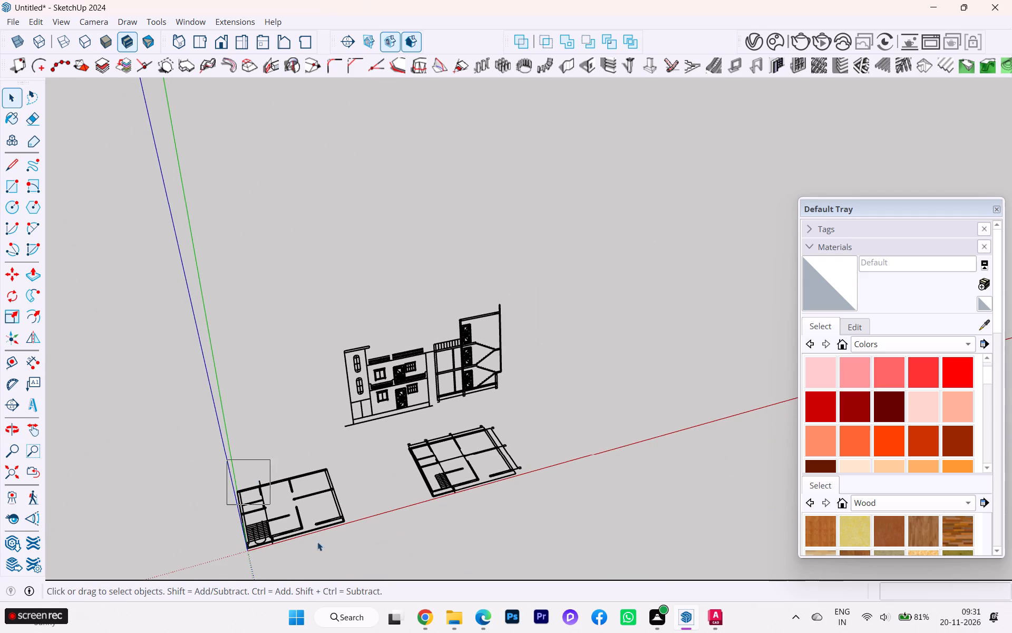
pyautogui.moveTo(317, 542); pyautogui.dragTo(391, 576)
pyautogui.press('m')
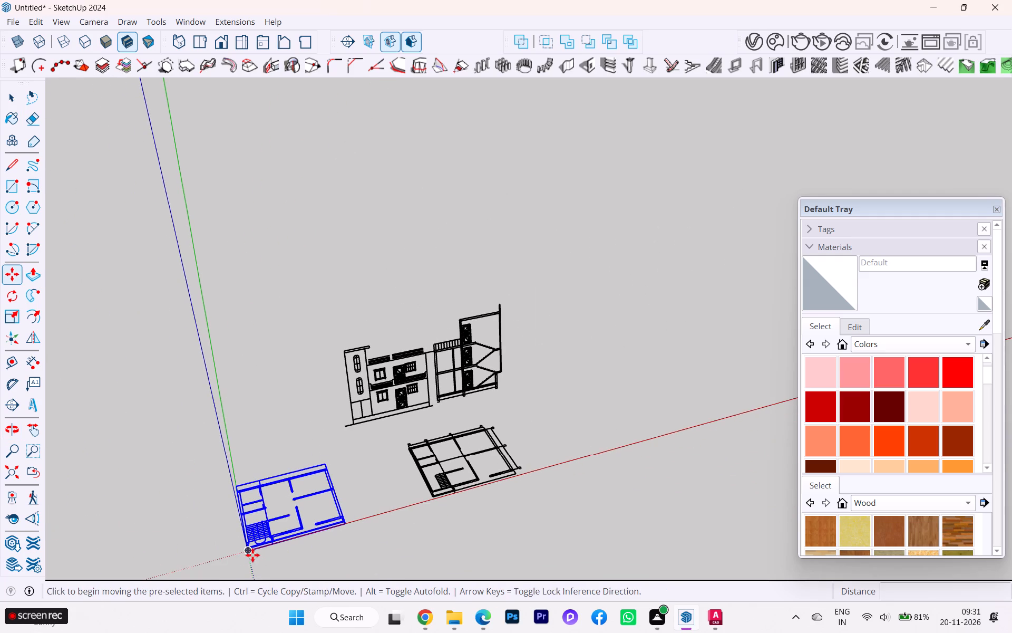
pyautogui.click(241, 553)
pyautogui.click(592, 459)
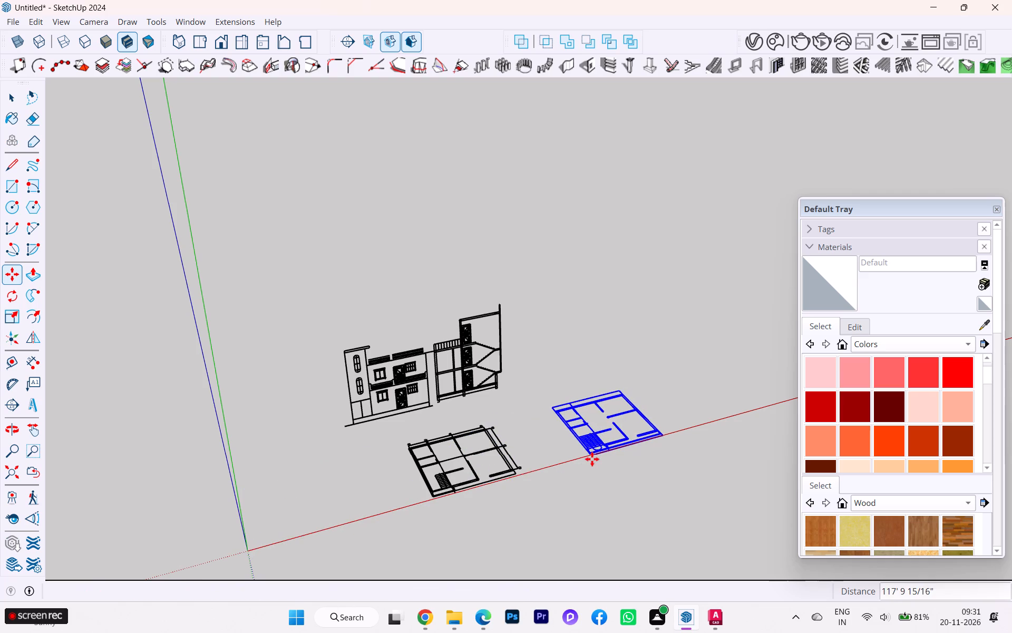
# Move the same floor plan group back along the red axis, closer to the dimensioned floor plan.
pyautogui.scroll(-1, 569, 486)
pyautogui.moveTo(405, 502); pyautogui.dragTo(332, 495, button='middle')
pyautogui.scroll(2, 816, 513)
pyautogui.scroll(2, 575, 443)
pyautogui.scroll(-4, 594, 443)
pyautogui.scroll(4, 599, 443)
pyautogui.scroll(-1, 609, 443)
pyautogui.scroll(3, 609, 443)
pyautogui.click(538, 481)
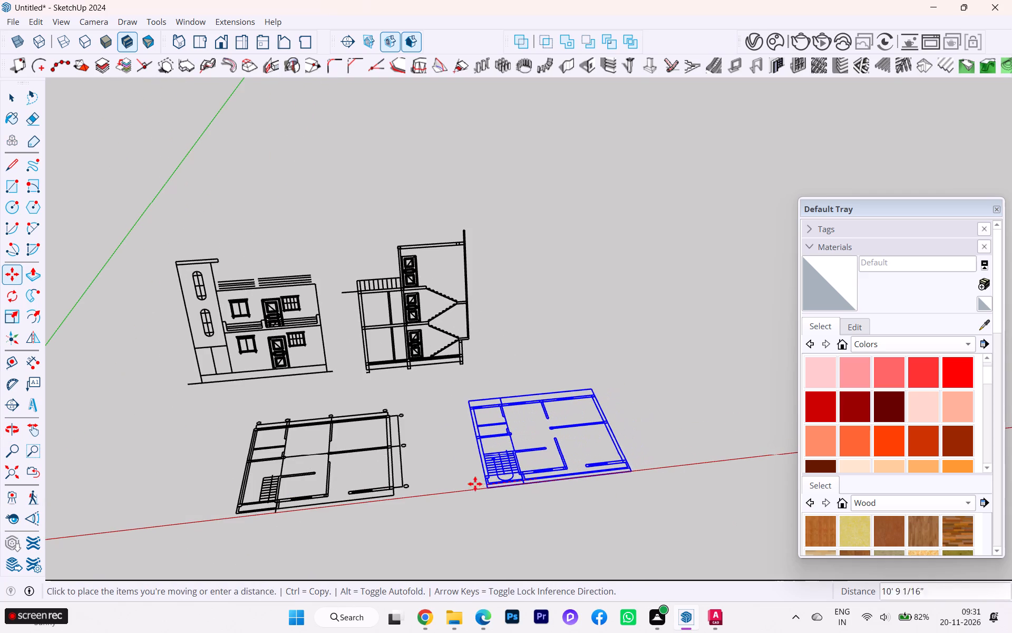
pyautogui.click(468, 486)
pyautogui.click(8, 103)
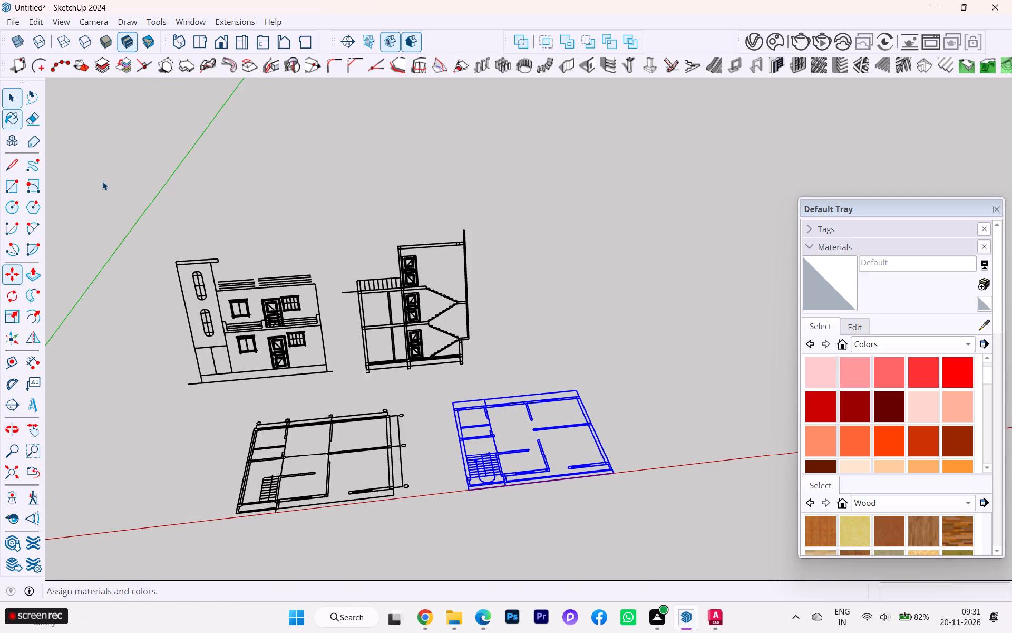
# Open the moved floor plan group for editing and make the FaceUp extension's tools available.
pyautogui.doubleClick(474, 465)
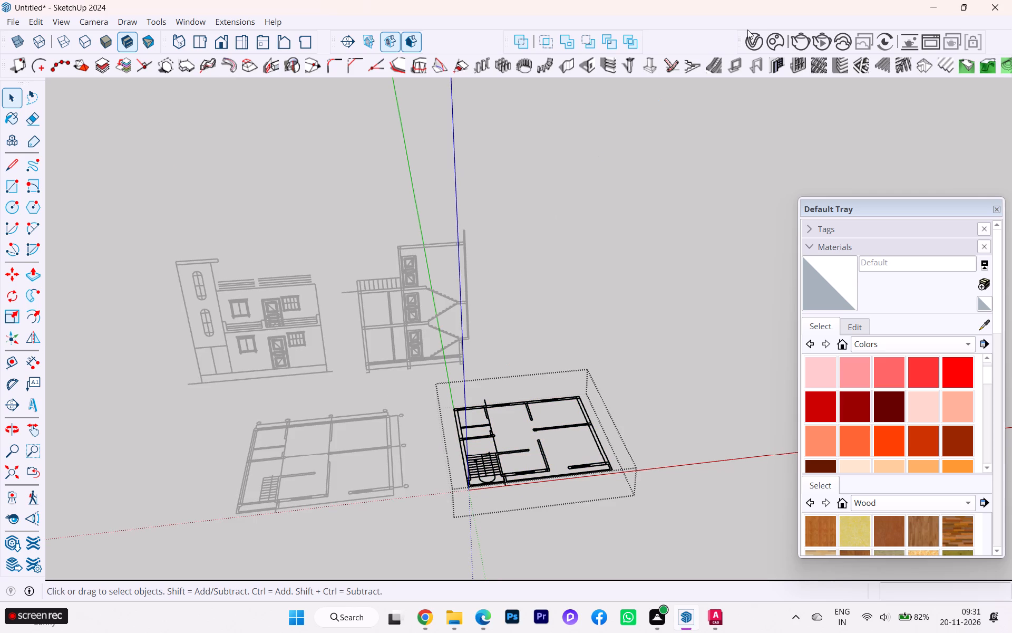
pyautogui.rightClick(694, 51)
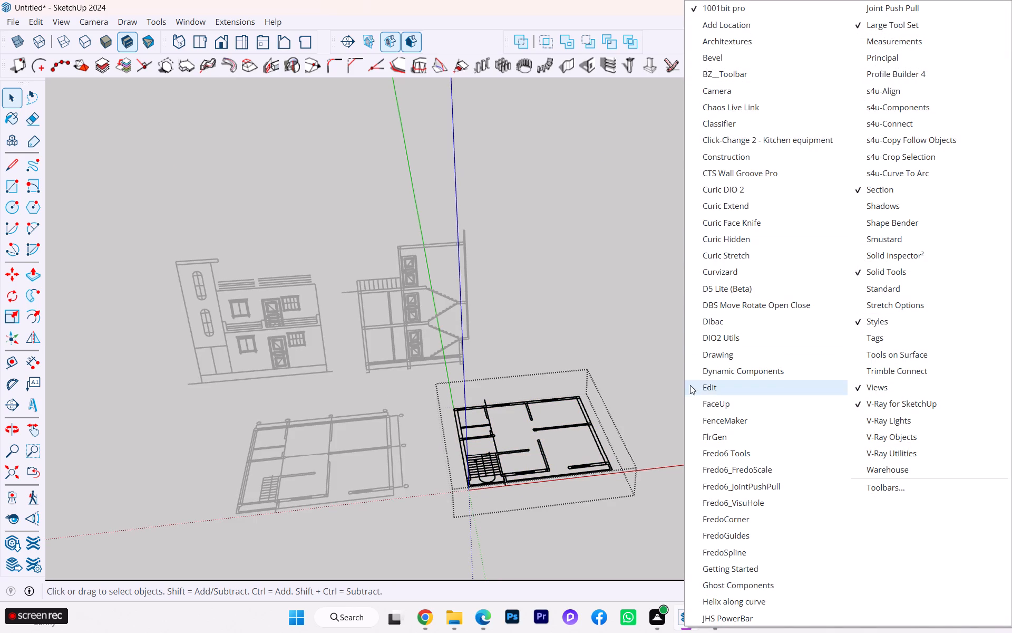
pyautogui.click(702, 399)
pyautogui.click(339, 93)
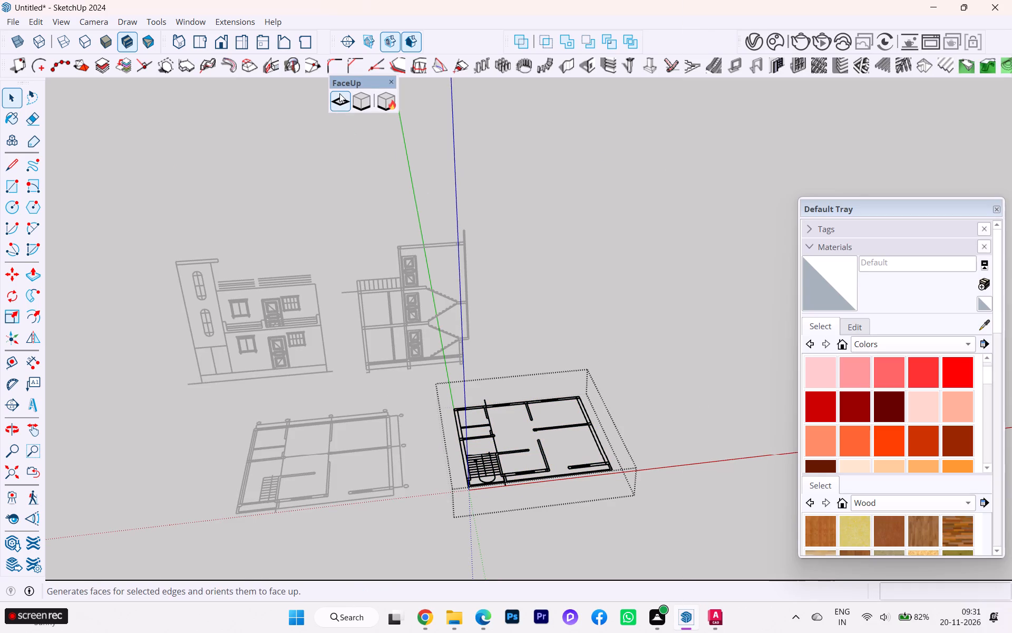
pyautogui.click(533, 309)
# Select all the floor plan's linework and generate upward-oriented faces from it with FaceUp.
pyautogui.moveTo(450, 380); pyautogui.dragTo(679, 564)
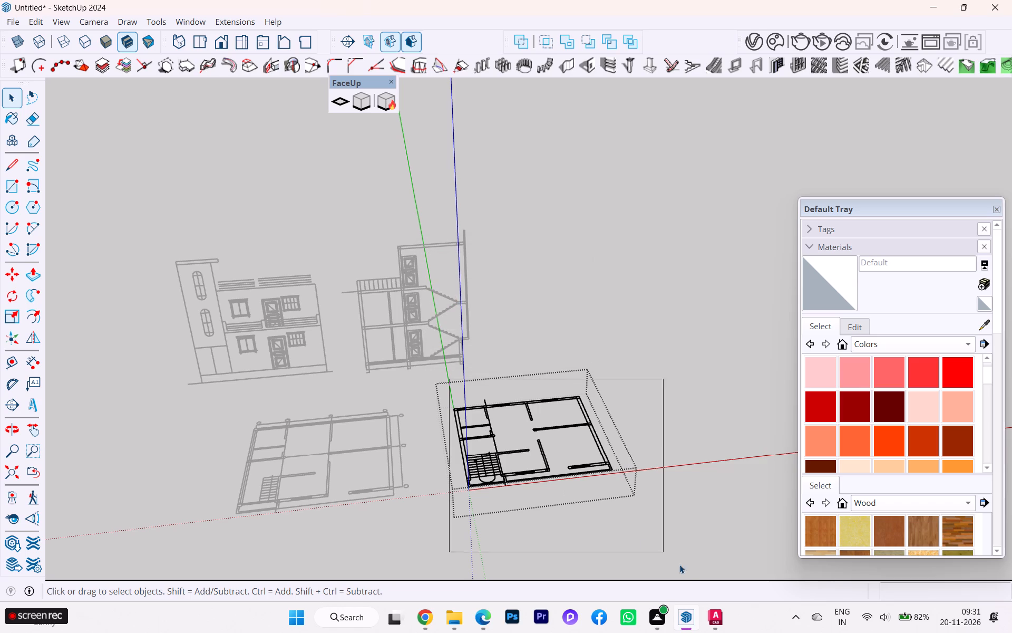
pyautogui.moveTo(679, 564); pyautogui.dragTo(686, 570)
pyautogui.click(336, 99)
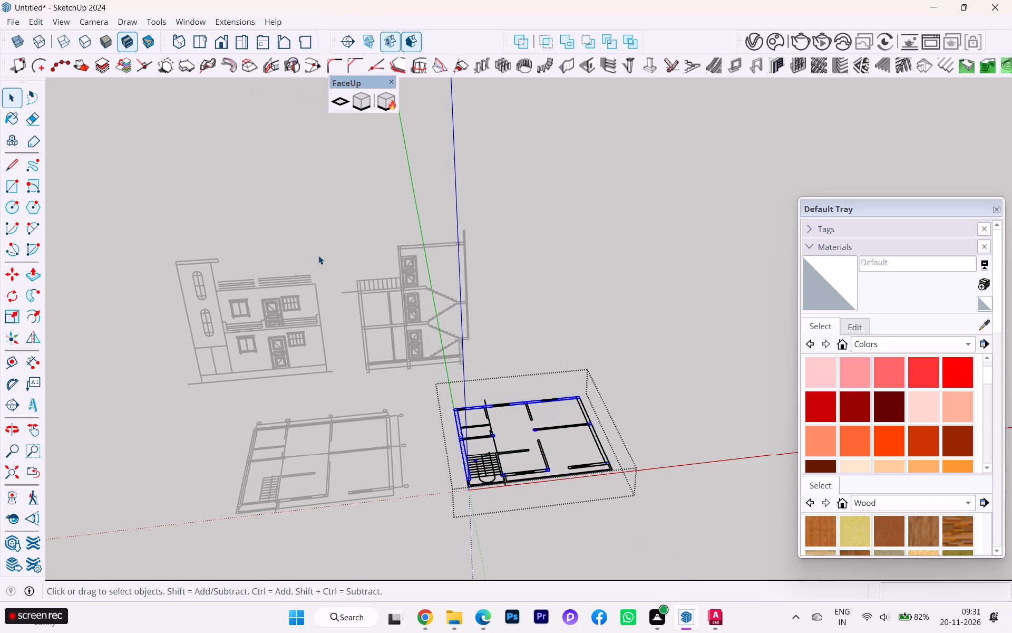
# Examine the generated wall and column faces along the outer wall beside the staircase.
pyautogui.scroll(1, 520, 470)
pyautogui.scroll(-1, 520, 470)
pyautogui.scroll(7, 520, 470)
pyautogui.scroll(-2, 485, 449)
pyautogui.moveTo(474, 449); pyautogui.dragTo(449, 551, button='middle')
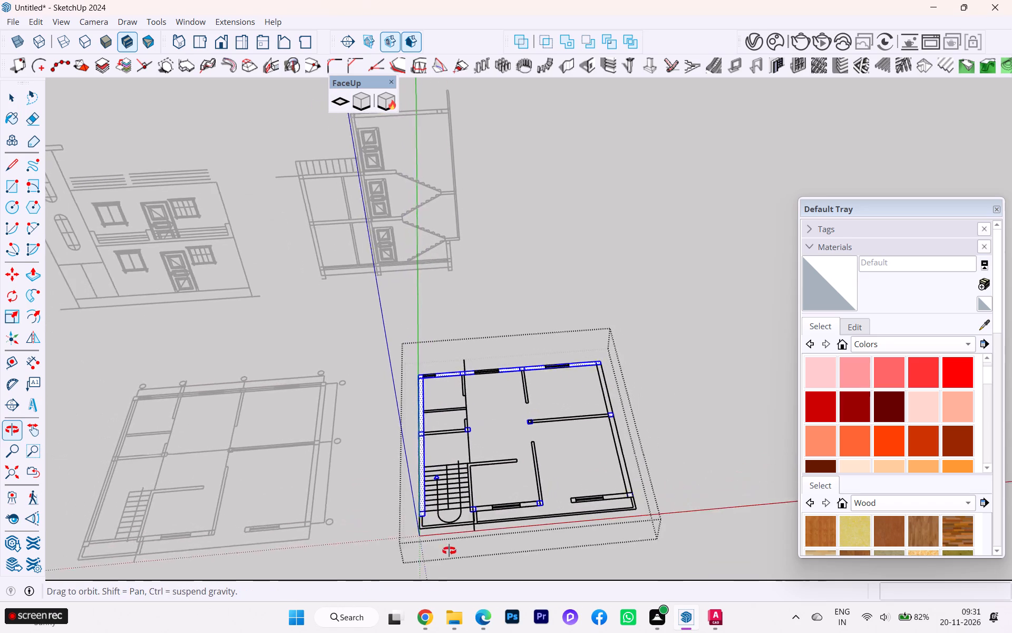
pyautogui.moveTo(449, 551); pyautogui.dragTo(449, 564, button='middle')
pyautogui.scroll(10, 448, 564)
pyautogui.scroll(4, 401, 482)
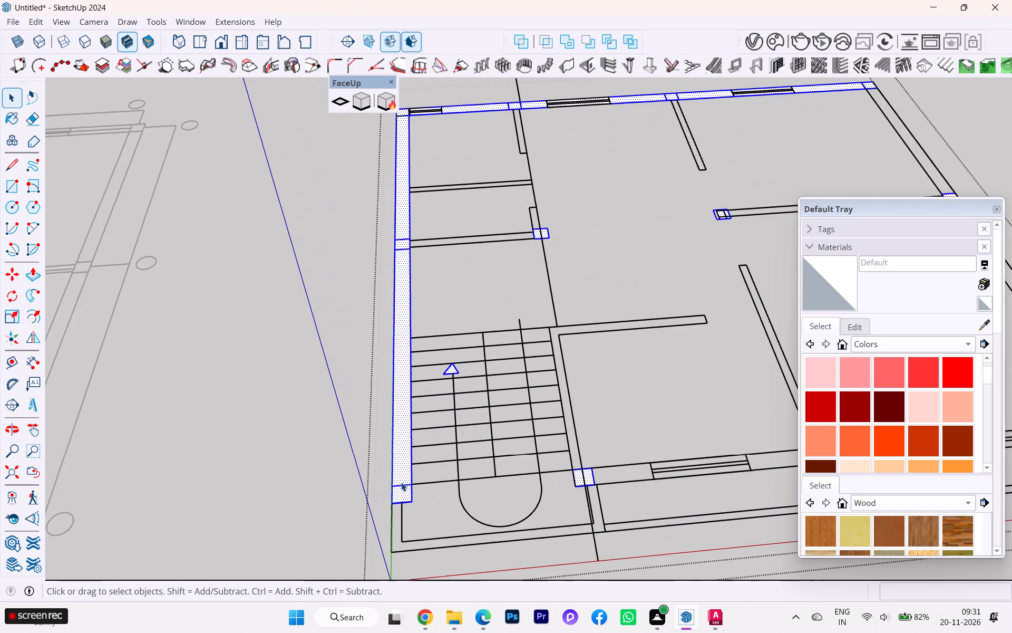
pyautogui.scroll(2, 401, 490)
pyautogui.click(401, 490)
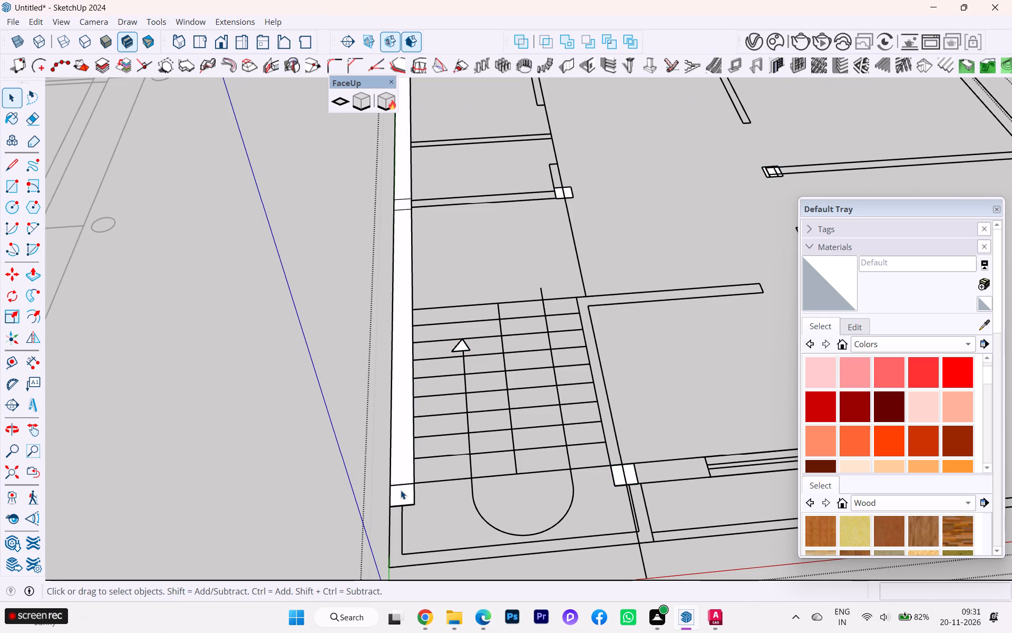
pyautogui.click(395, 498)
pyautogui.click(397, 475)
pyautogui.scroll(-3, 397, 475)
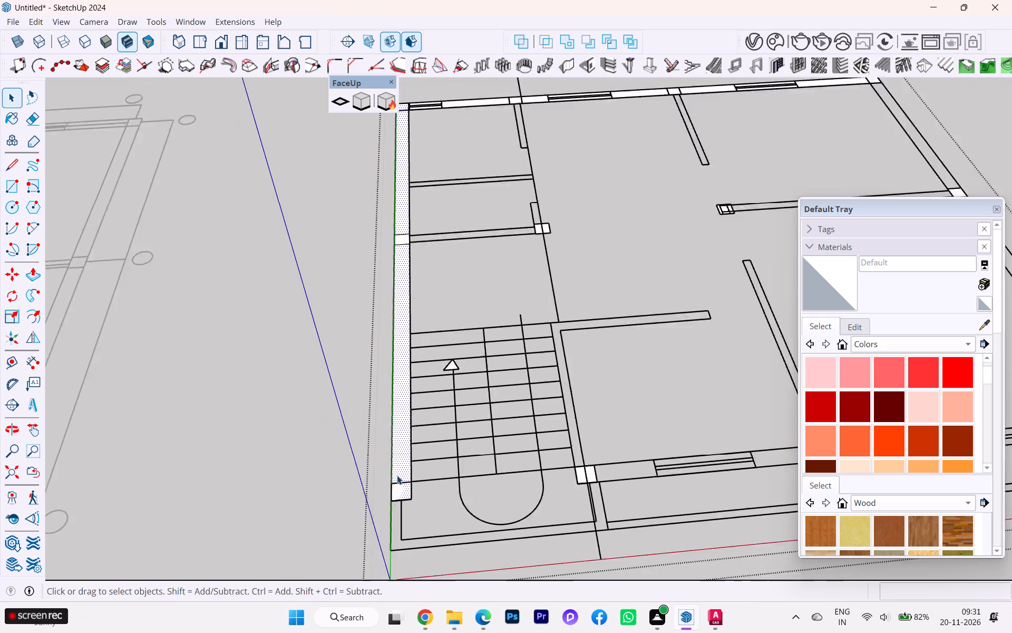
pyautogui.scroll(-2, 397, 475)
pyautogui.scroll(2, 404, 281)
pyautogui.click(400, 286)
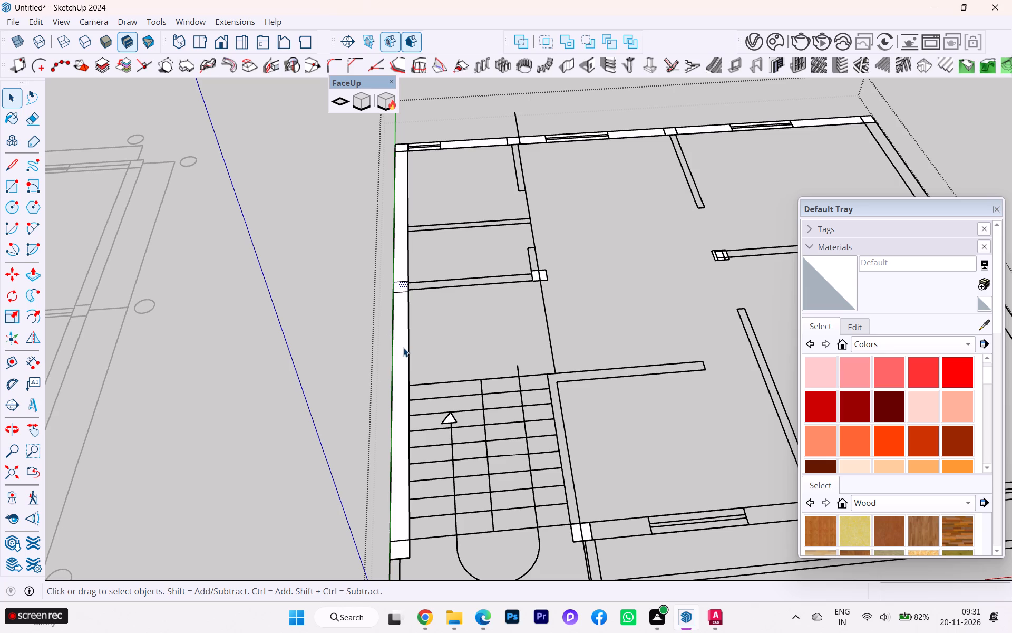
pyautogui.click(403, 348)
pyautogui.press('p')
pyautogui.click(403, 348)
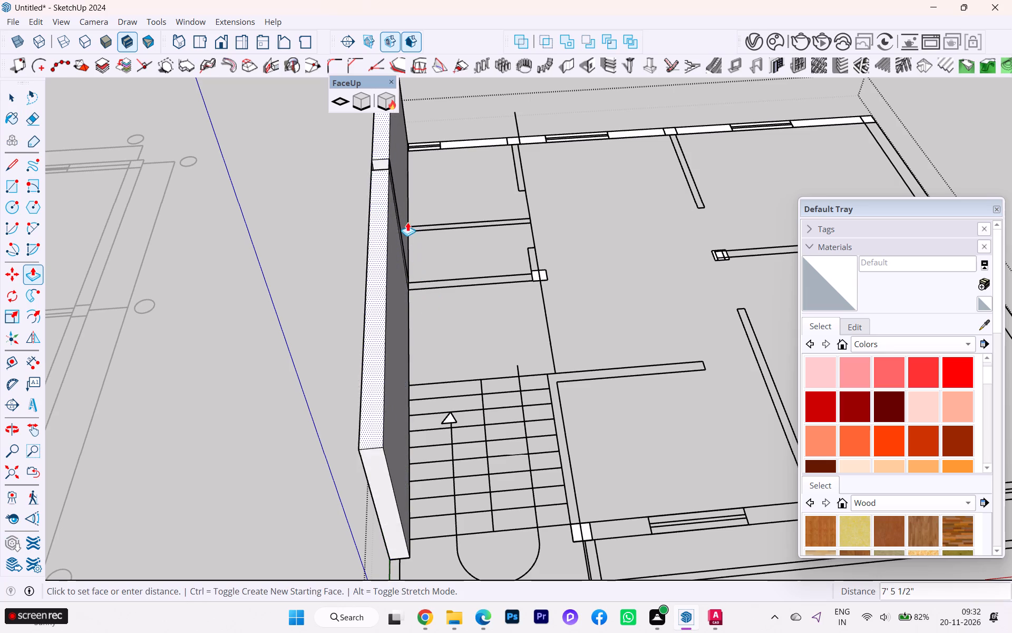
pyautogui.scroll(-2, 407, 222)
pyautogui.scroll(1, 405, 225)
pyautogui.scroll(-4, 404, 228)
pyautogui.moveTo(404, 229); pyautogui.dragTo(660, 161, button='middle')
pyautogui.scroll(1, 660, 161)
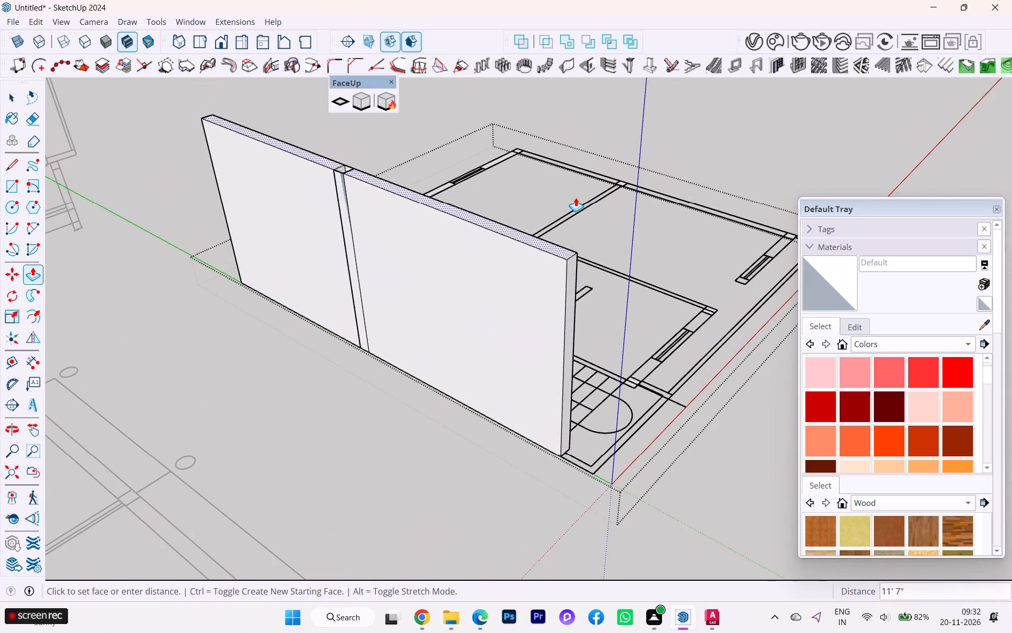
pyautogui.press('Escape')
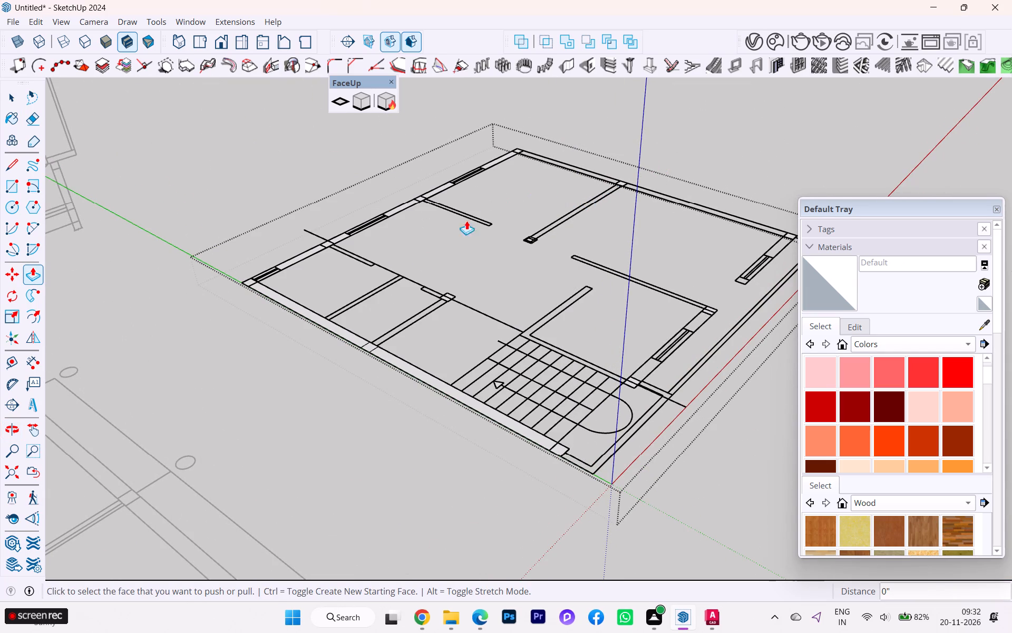
# Push/Pull the small column face on the outer wall beside the staircase up by 10'.
pyautogui.scroll(2, 366, 346)
pyautogui.scroll(-2, 365, 346)
pyautogui.scroll(1, 365, 346)
pyautogui.click(365, 346)
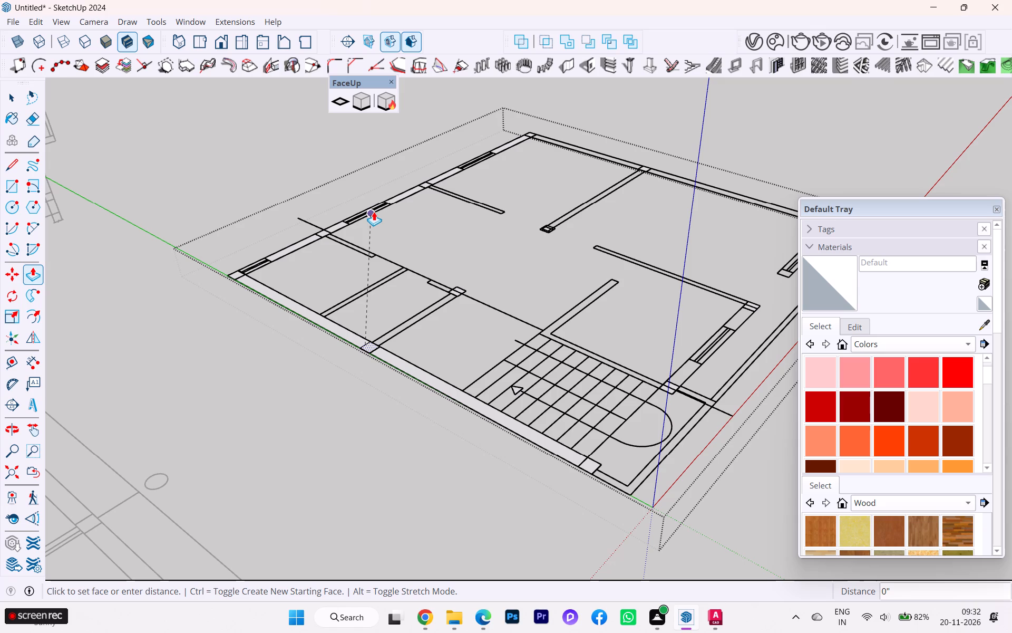
pyautogui.write("10'")
pyautogui.press('Return')
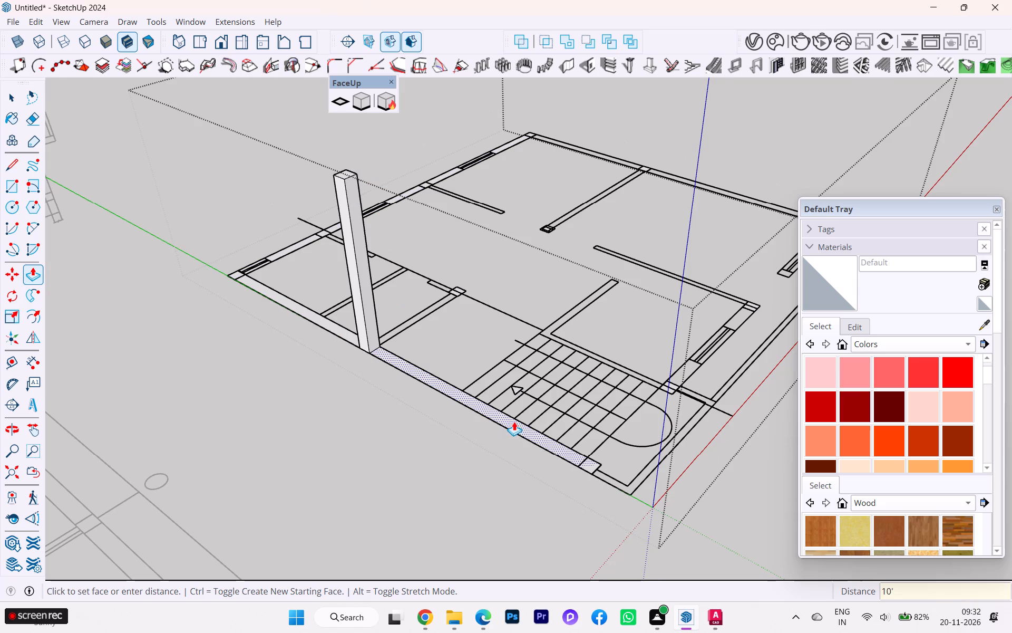
# Raise the outer wall faces on both sides of that column to its 10' height.
pyautogui.click(515, 421)
pyautogui.click(335, 178)
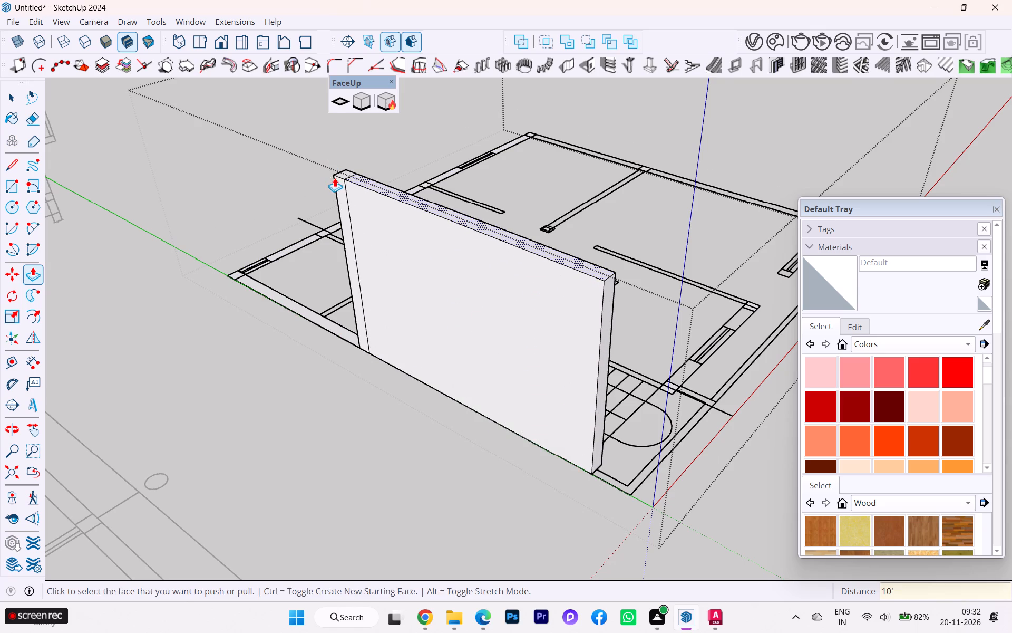
pyautogui.moveTo(369, 219); pyautogui.dragTo(533, 252, button='middle')
pyautogui.scroll(3, 359, 368)
pyautogui.click(301, 397)
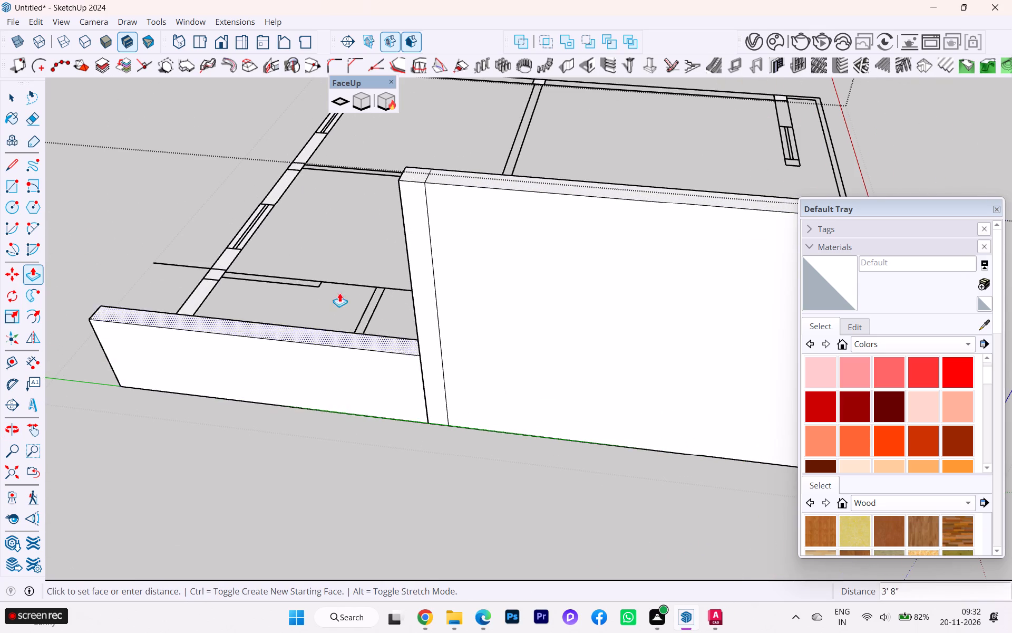
pyautogui.click(398, 176)
pyautogui.scroll(-4, 402, 297)
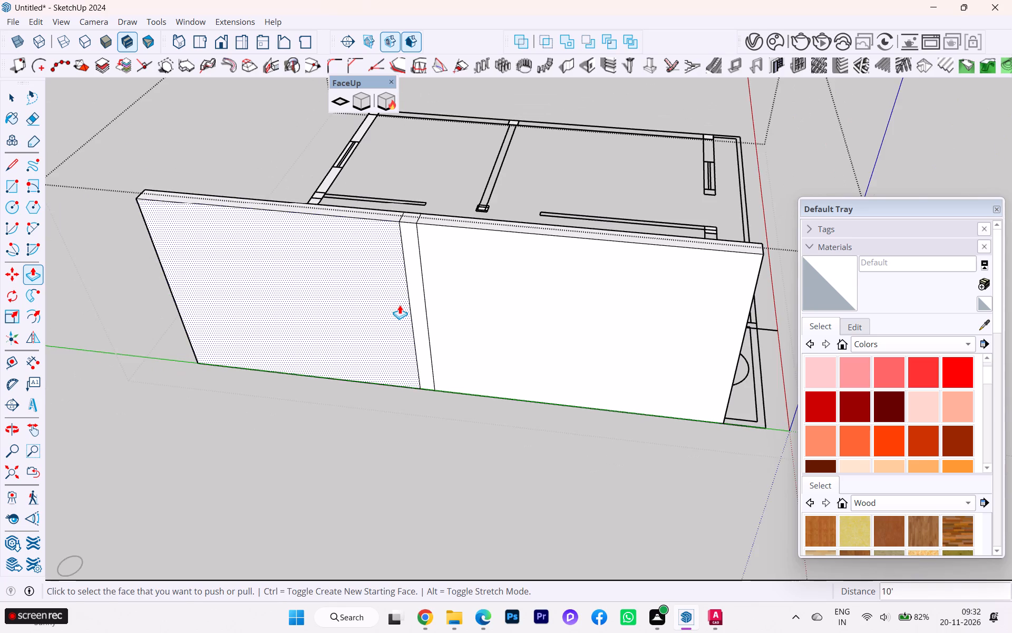
# Raise the three column faces along the red-axis side of the plan, including the far corner one, to the 10' wall height.
pyautogui.moveTo(399, 305); pyautogui.dragTo(172, 289, button='middle')
pyautogui.scroll(3, 243, 248)
pyautogui.scroll(-3, 297, 245)
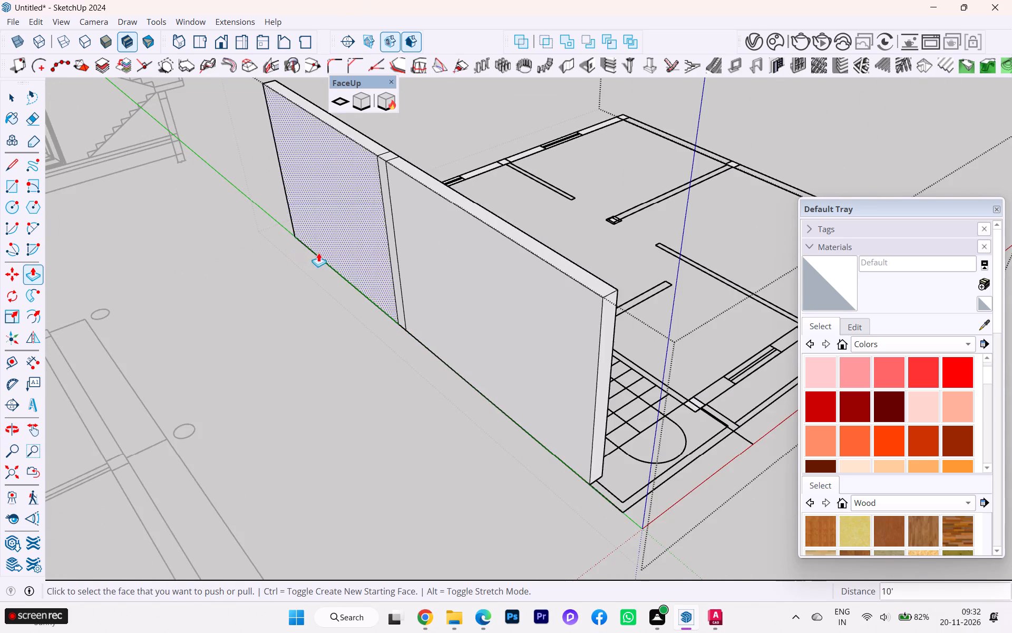
pyautogui.scroll(-1, 318, 253)
pyautogui.moveTo(318, 253); pyautogui.dragTo(90, 294, button='middle')
pyautogui.moveTo(261, 267); pyautogui.dragTo(133, 276, button='middle')
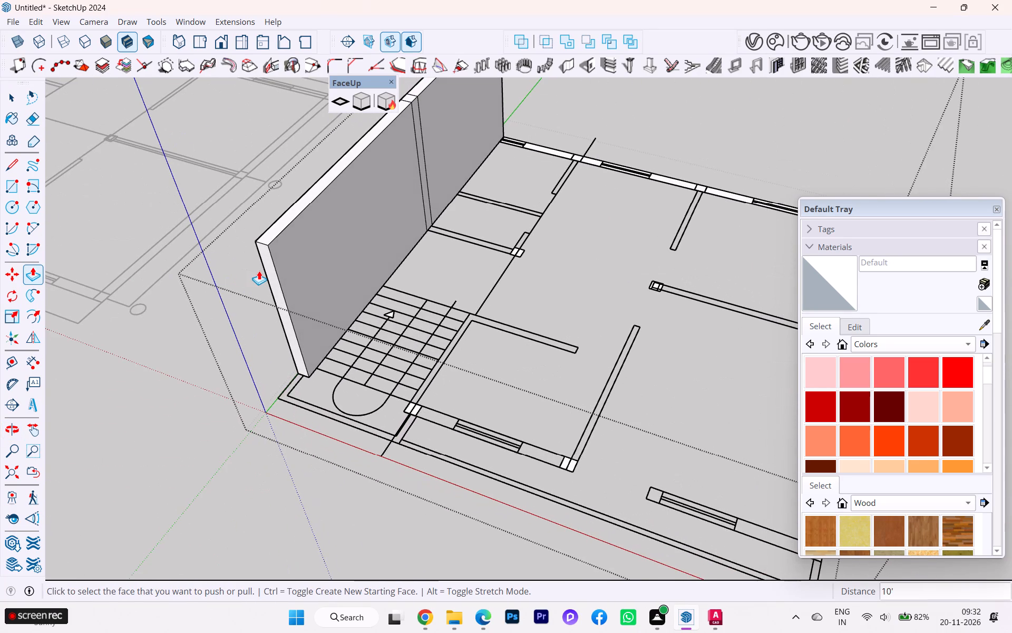
pyautogui.scroll(1, 259, 271)
pyautogui.scroll(3, 292, 360)
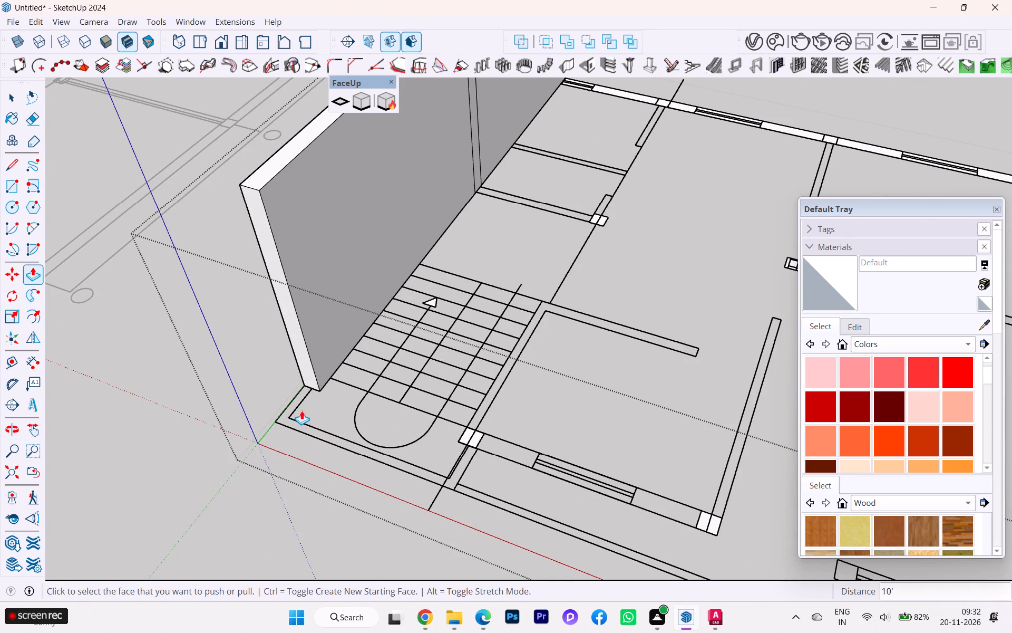
pyautogui.scroll(-3, 365, 443)
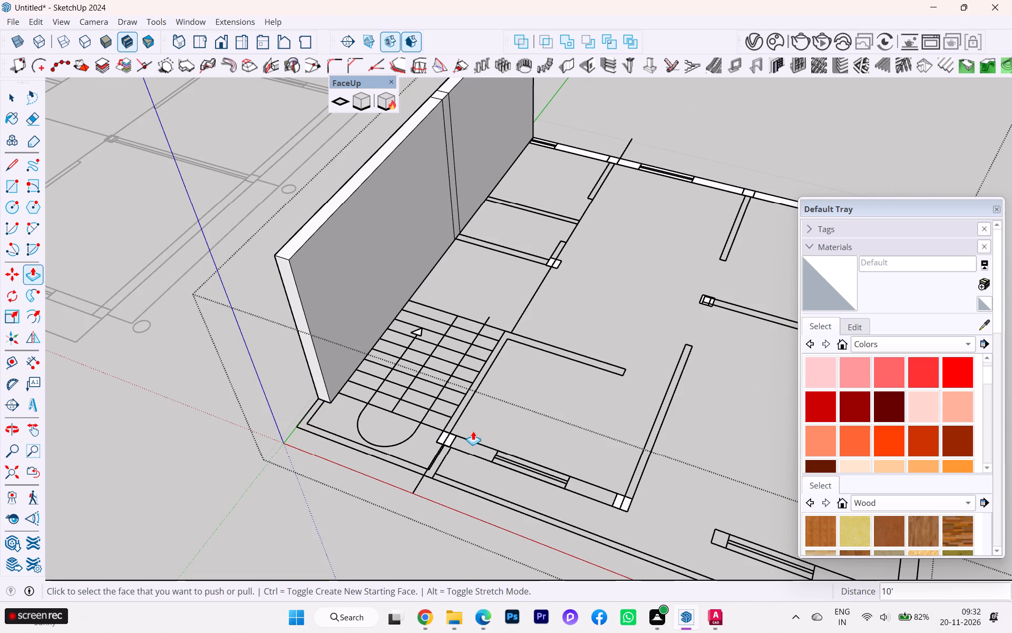
pyautogui.click(450, 435)
pyautogui.click(297, 257)
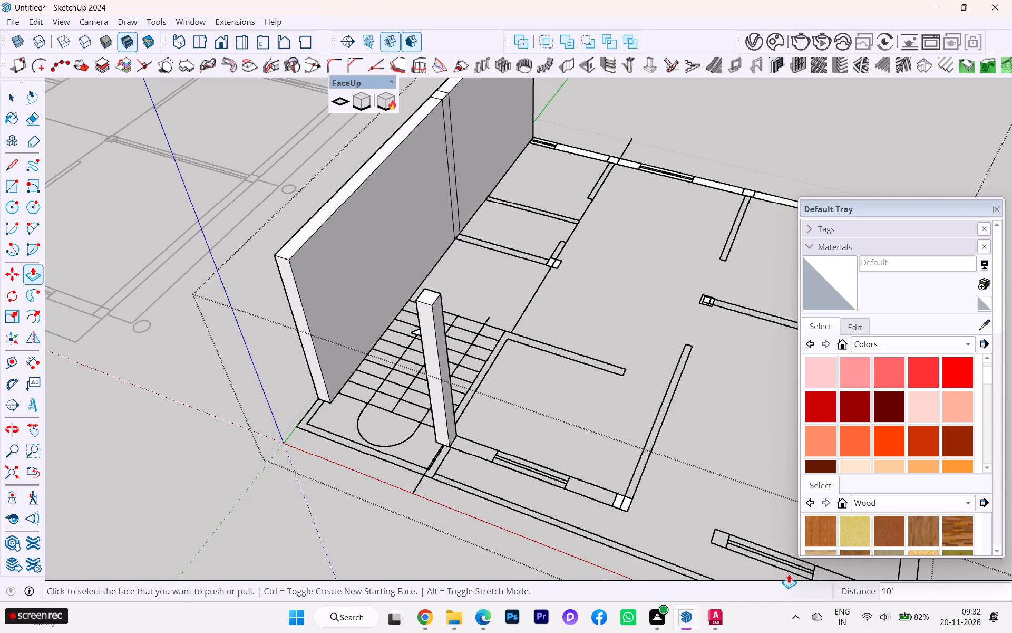
pyautogui.click(618, 498)
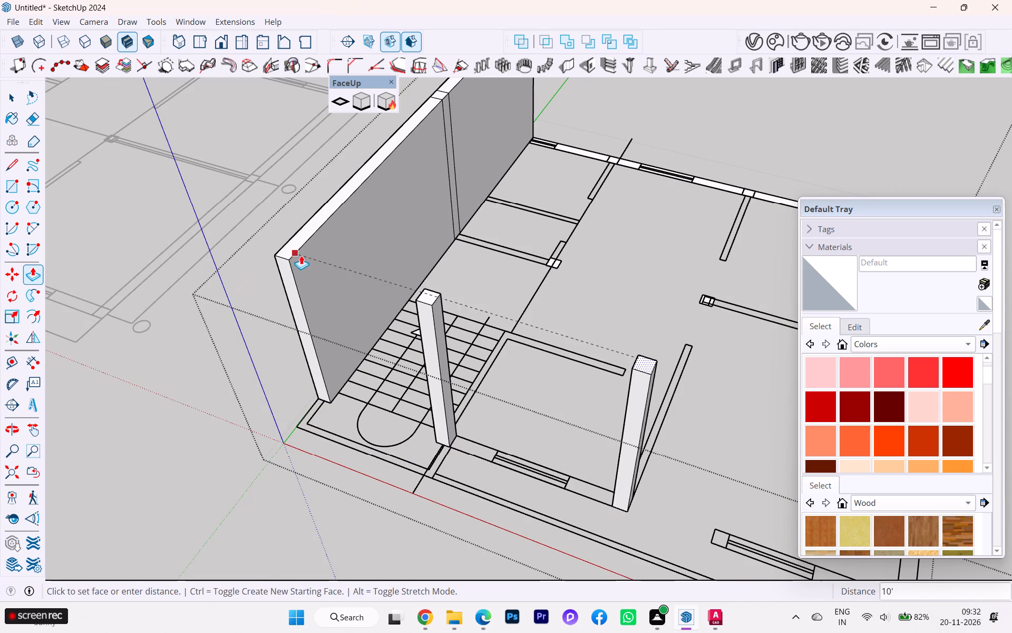
pyautogui.click(301, 255)
pyautogui.scroll(-5, 242, 303)
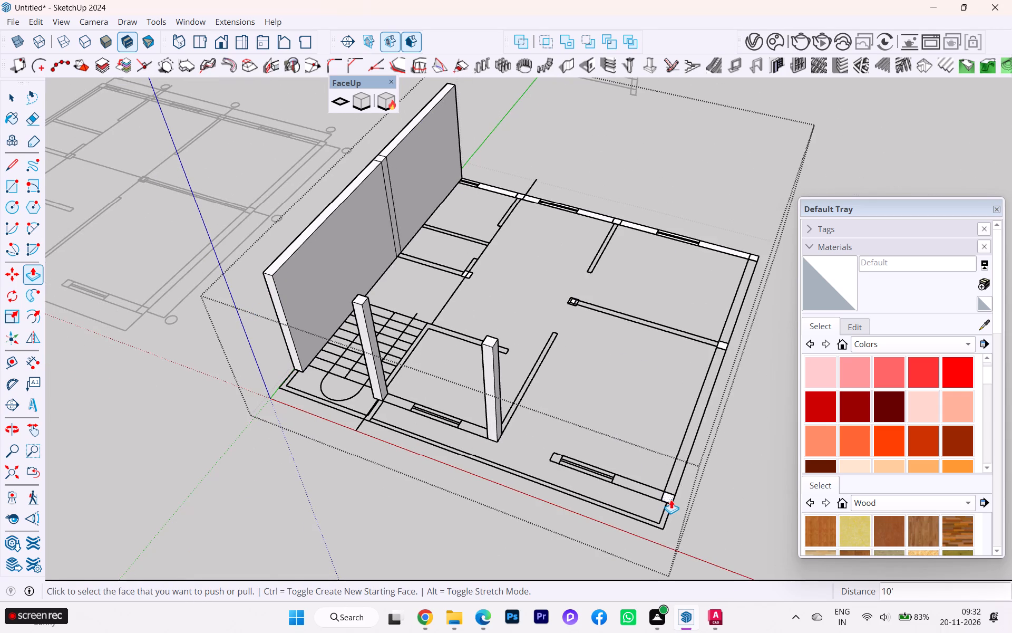
pyautogui.click(671, 496)
pyautogui.click(493, 335)
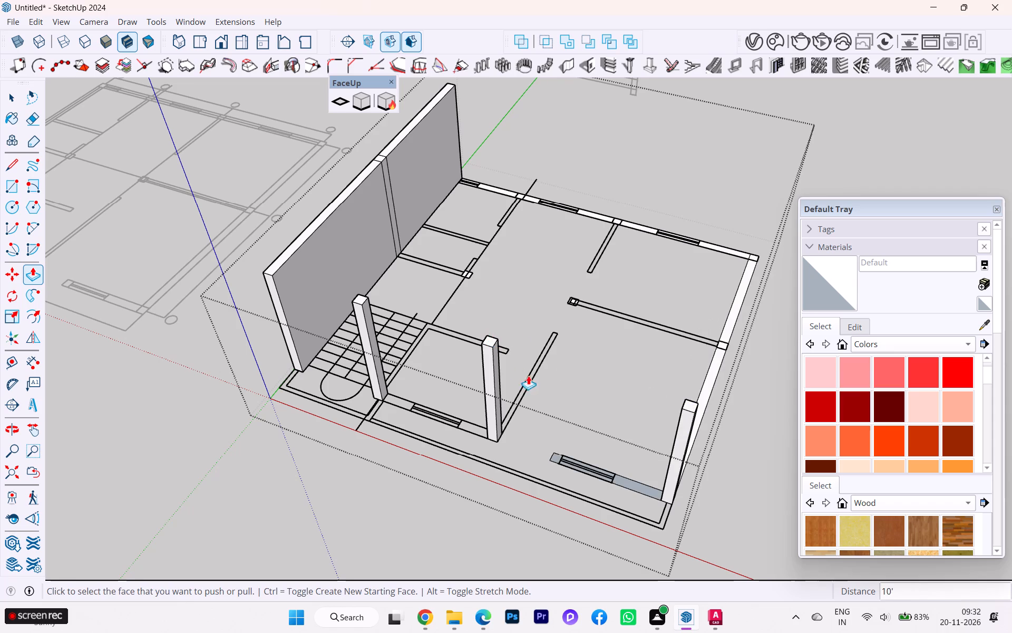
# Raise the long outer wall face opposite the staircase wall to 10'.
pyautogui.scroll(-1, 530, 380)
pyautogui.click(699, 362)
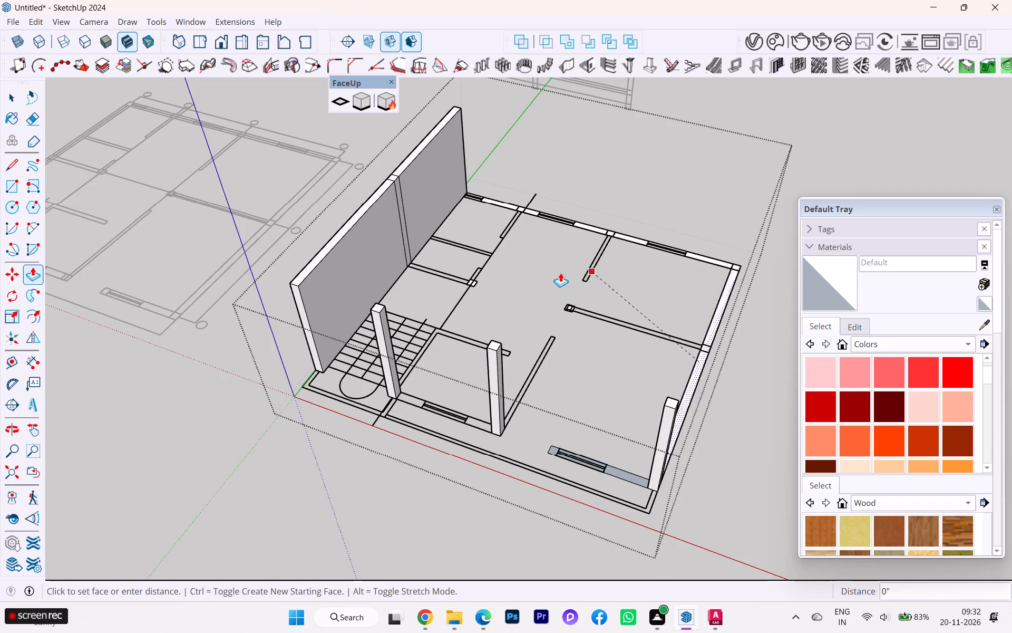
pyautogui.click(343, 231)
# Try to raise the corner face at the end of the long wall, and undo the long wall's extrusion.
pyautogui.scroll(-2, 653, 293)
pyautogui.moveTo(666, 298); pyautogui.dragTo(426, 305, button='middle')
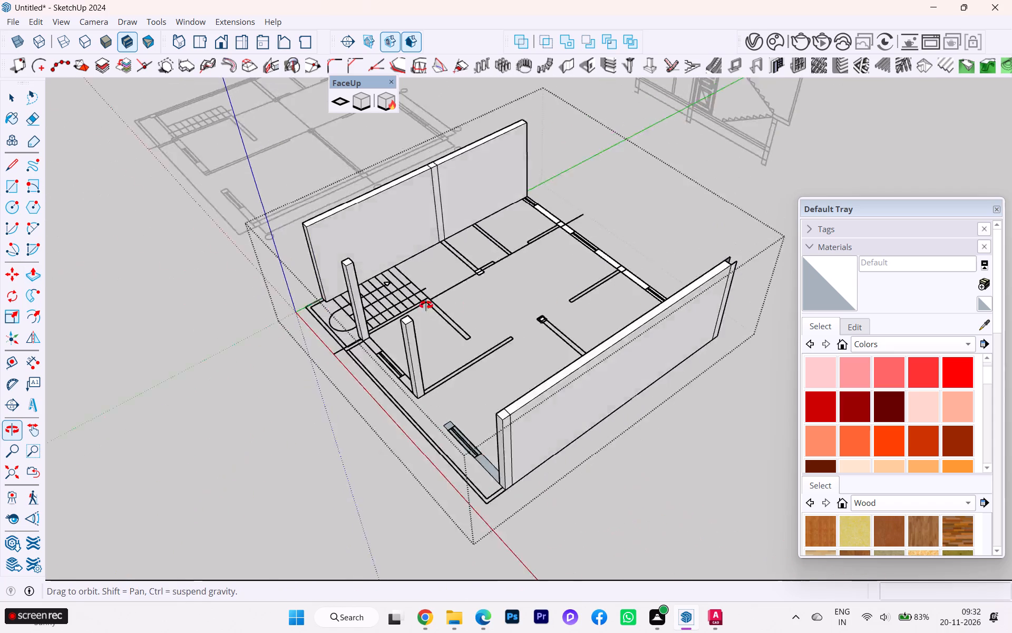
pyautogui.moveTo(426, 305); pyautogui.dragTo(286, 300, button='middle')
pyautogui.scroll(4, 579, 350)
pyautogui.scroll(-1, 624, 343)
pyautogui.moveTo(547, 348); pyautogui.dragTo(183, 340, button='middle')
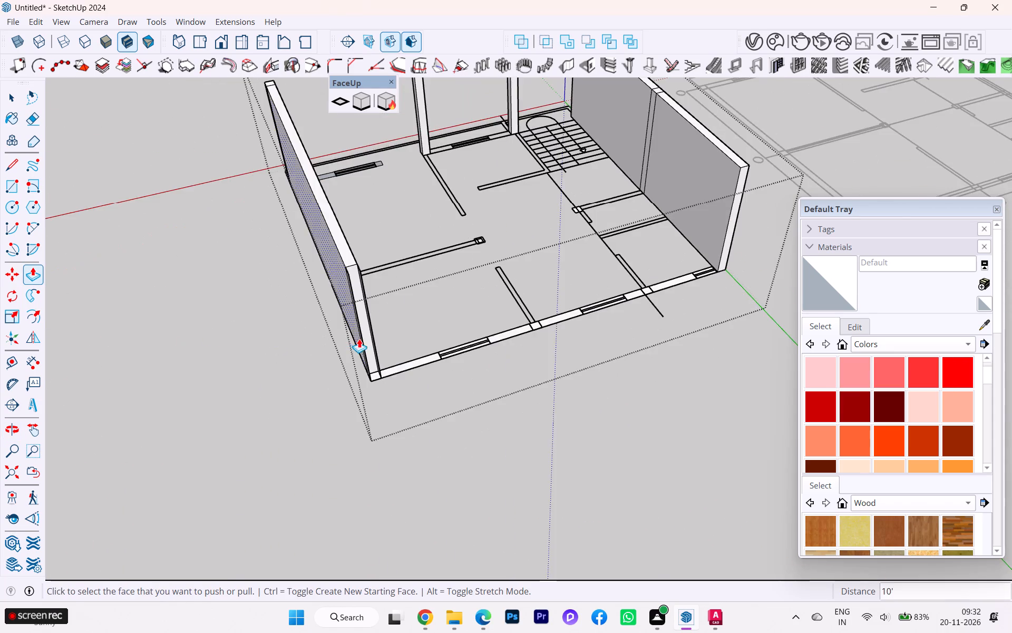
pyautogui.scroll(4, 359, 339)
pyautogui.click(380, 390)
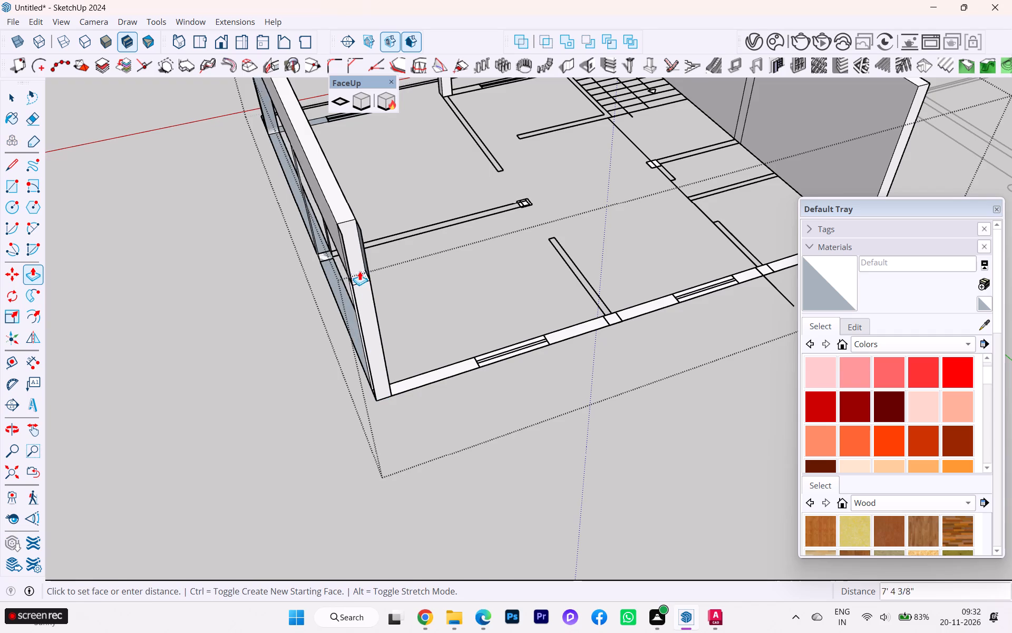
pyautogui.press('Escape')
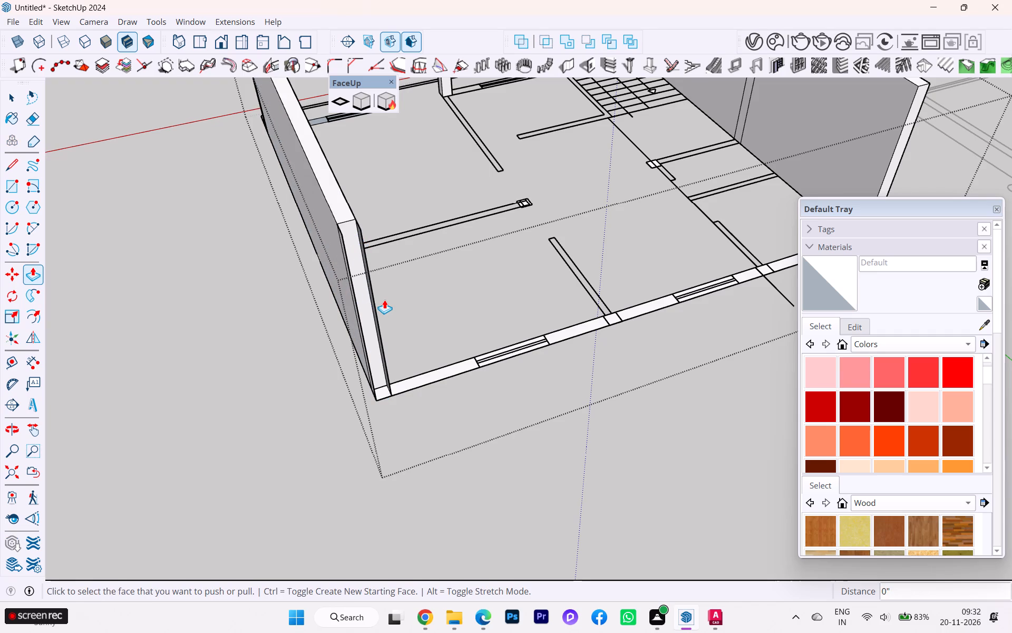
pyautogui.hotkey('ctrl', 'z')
# Examine how the long wall's face meets the corner piece and the windowed wall's face.
pyautogui.scroll(3, 406, 364)
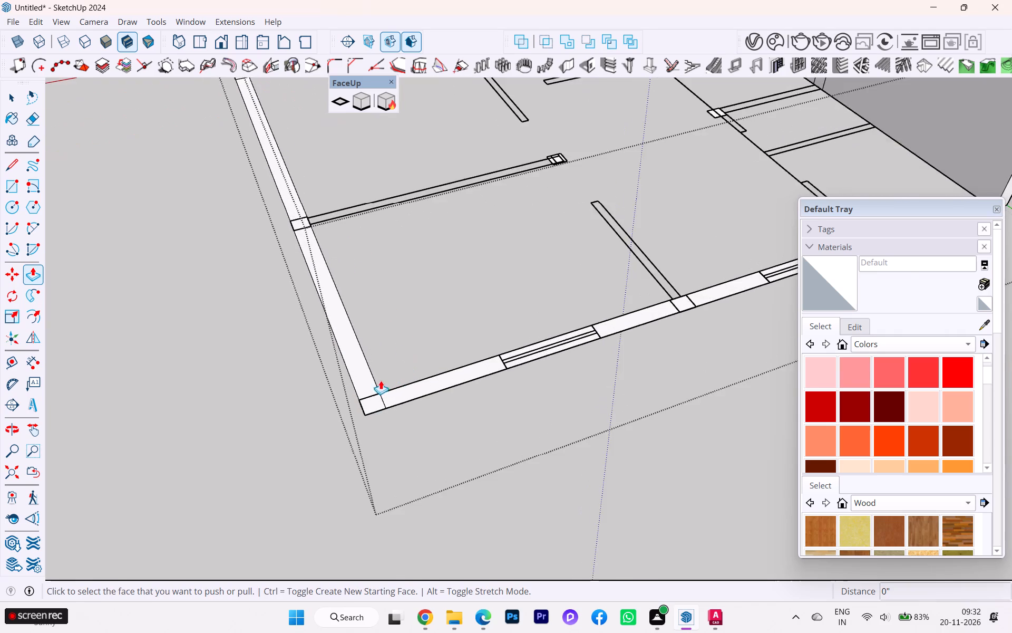
pyautogui.scroll(1, 379, 383)
pyautogui.scroll(-1, 379, 383)
pyautogui.scroll(7, 379, 383)
pyautogui.scroll(-3, 379, 385)
pyautogui.scroll(2, 379, 385)
pyautogui.scroll(-1, 379, 385)
pyautogui.scroll(13, 379, 385)
pyautogui.scroll(5, 344, 412)
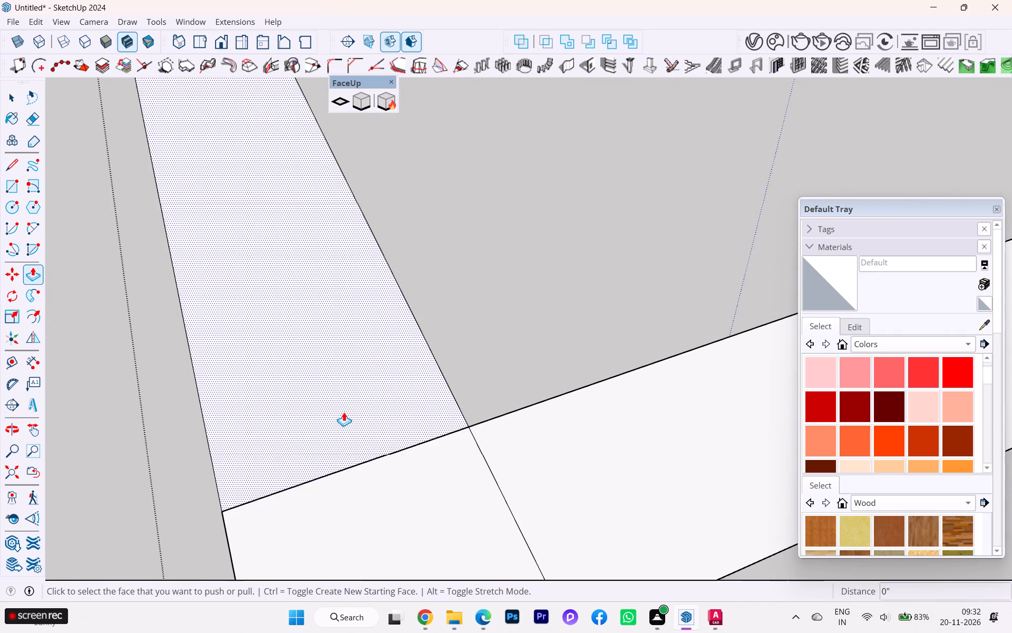
pyautogui.click(343, 411)
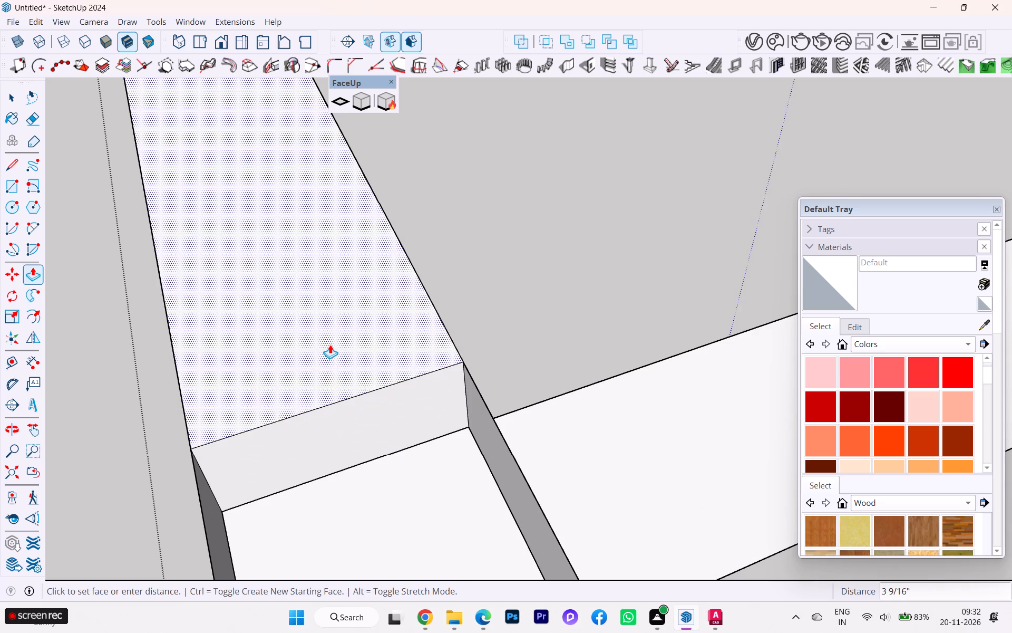
pyautogui.press('Escape')
pyautogui.scroll(-3, 377, 366)
pyautogui.moveTo(381, 369); pyautogui.dragTo(565, 263, button='middle')
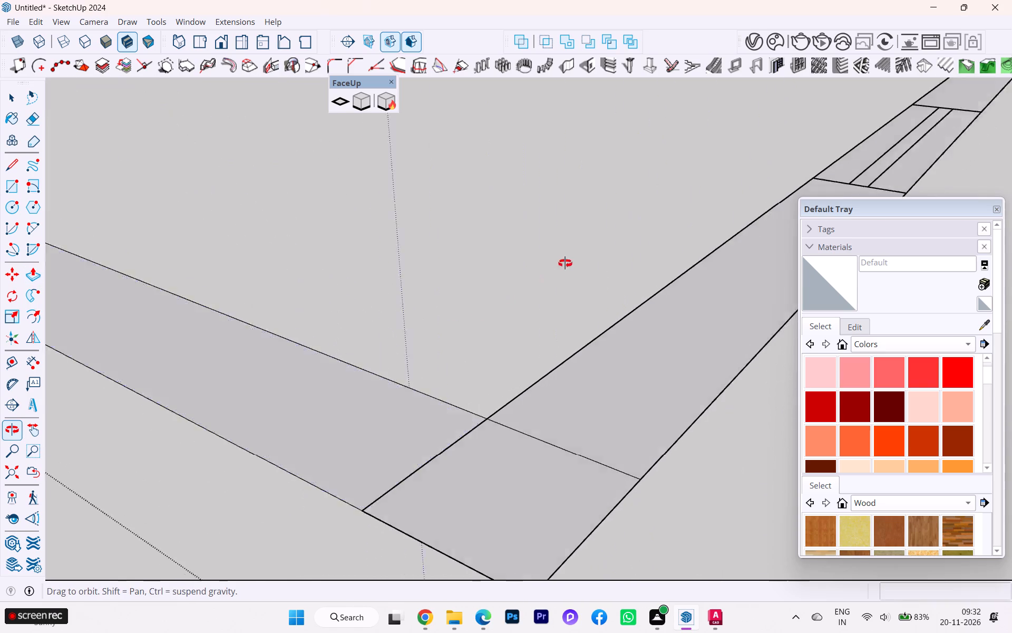
pyautogui.moveTo(565, 263); pyautogui.dragTo(566, 263, button='middle')
pyautogui.scroll(1, 491, 377)
pyautogui.scroll(3, 396, 428)
pyautogui.scroll(-5, 393, 414)
pyautogui.moveTo(397, 396); pyautogui.dragTo(380, 404, button='middle')
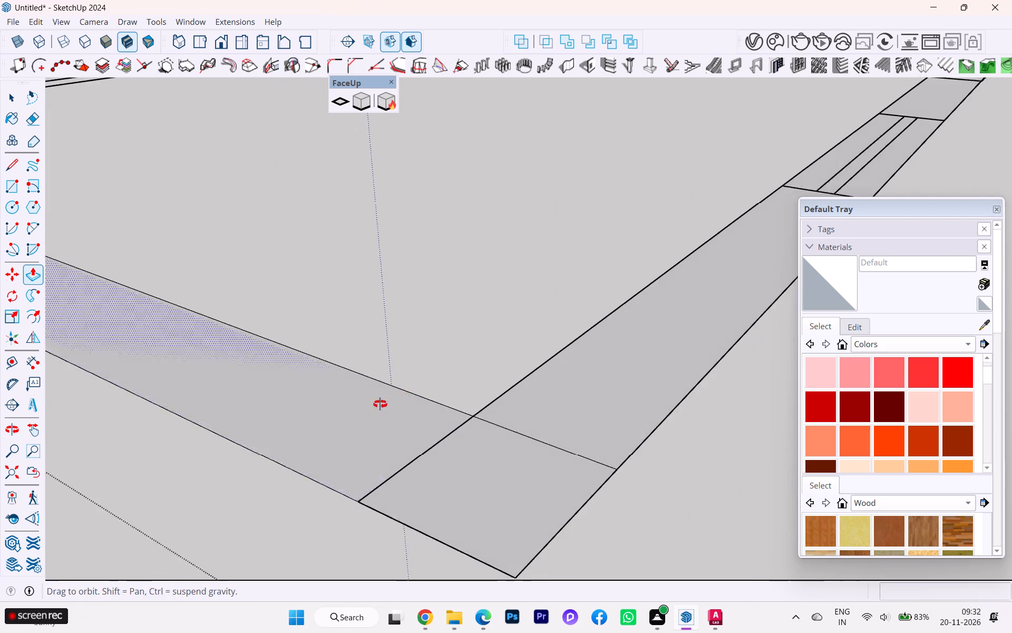
pyautogui.moveTo(380, 404); pyautogui.dragTo(316, 428, button='middle')
pyautogui.press('Escape')
pyautogui.scroll(-2, 430, 502)
pyautogui.scroll(1, 430, 502)
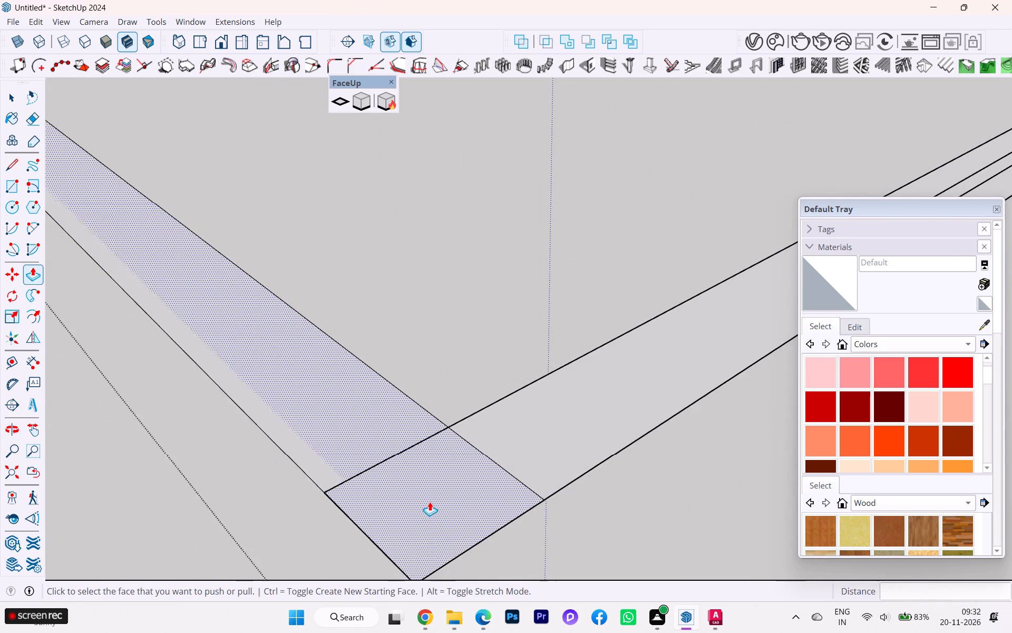
pyautogui.scroll(-1, 430, 502)
pyautogui.scroll(-3, 247, 303)
pyautogui.scroll(-4, 321, 305)
pyautogui.scroll(-1, 354, 354)
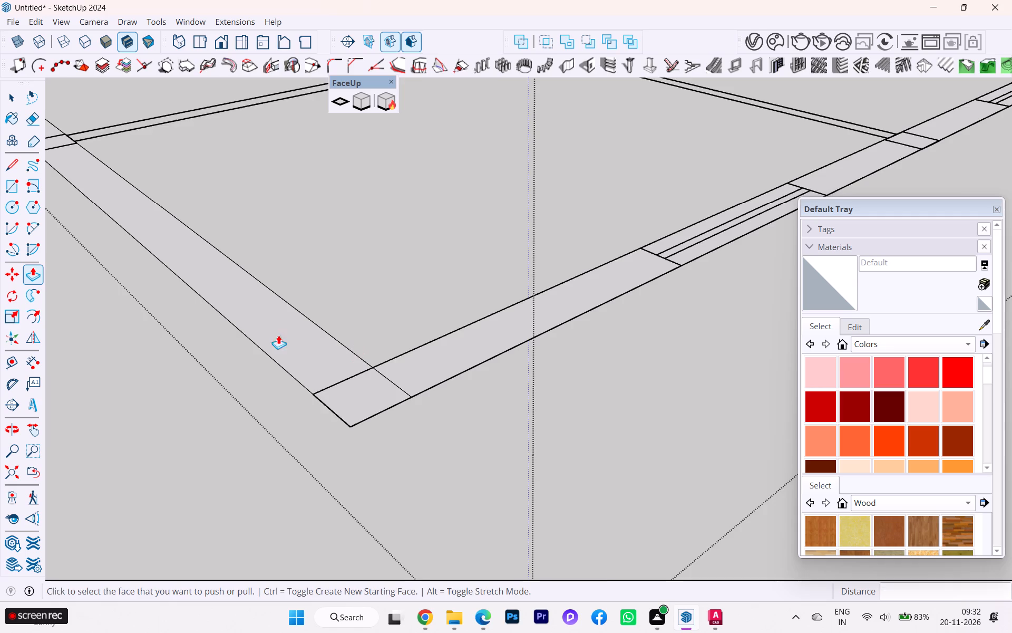
pyautogui.scroll(-3, 205, 190)
pyautogui.moveTo(206, 194); pyautogui.dragTo(178, 319, button='middle')
pyautogui.scroll(-3, 284, 334)
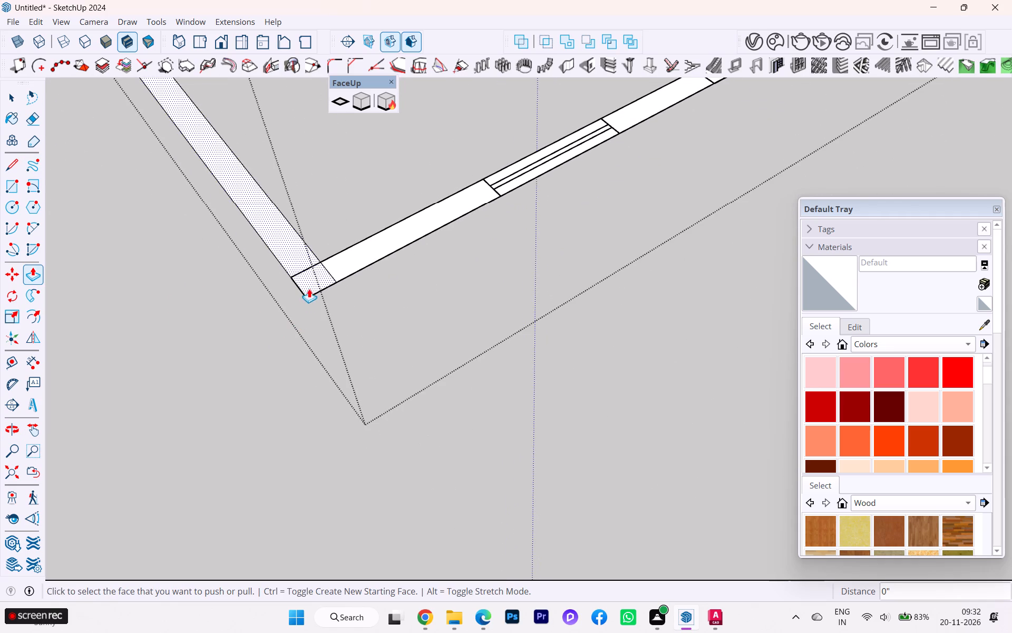
# Push/Pull the long outer wall face, including its corner piece, up to the staircase wall's 10' height.
pyautogui.click(310, 276)
pyautogui.scroll(-3, 313, 227)
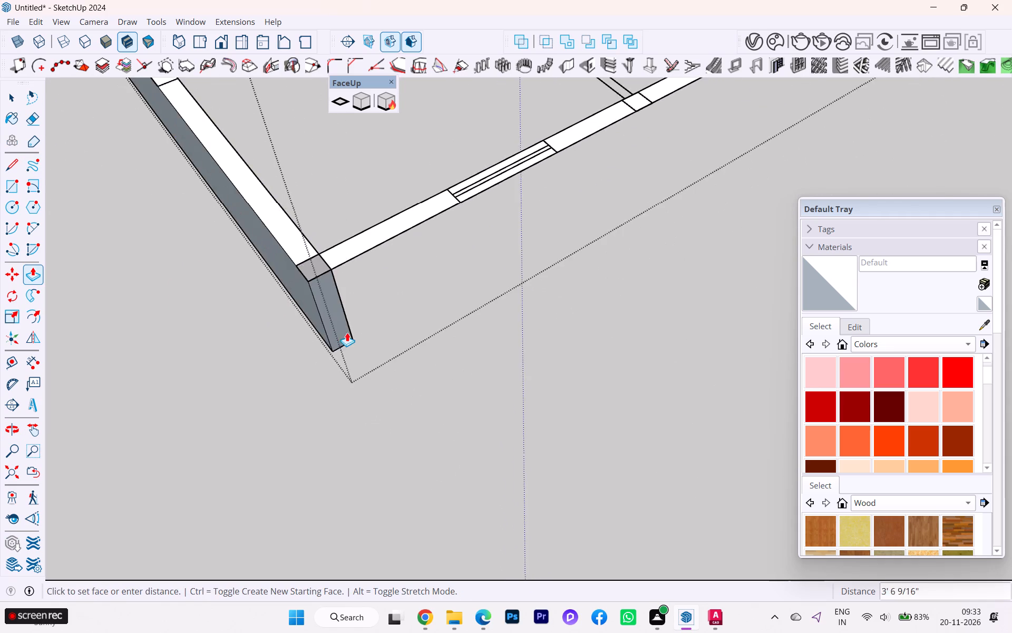
pyautogui.scroll(-15, 347, 332)
pyautogui.scroll(-4, 334, 224)
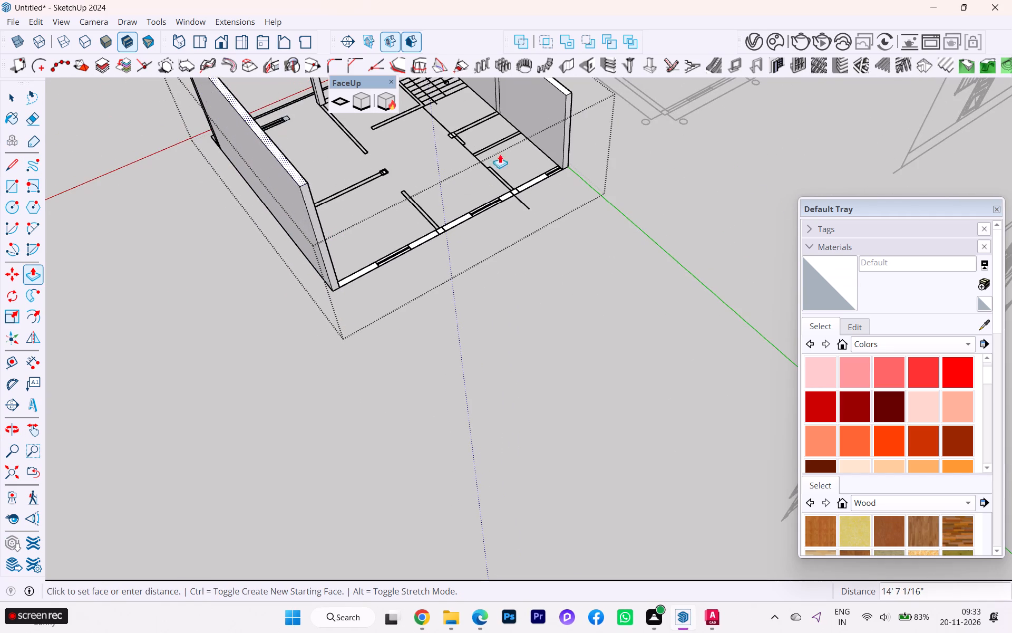
pyautogui.click(568, 97)
# Raise the windowed outer wall face connecting the two long walls to the same 10' height.
pyautogui.scroll(-3, 392, 227)
pyautogui.moveTo(390, 231); pyautogui.dragTo(725, 179, button='middle')
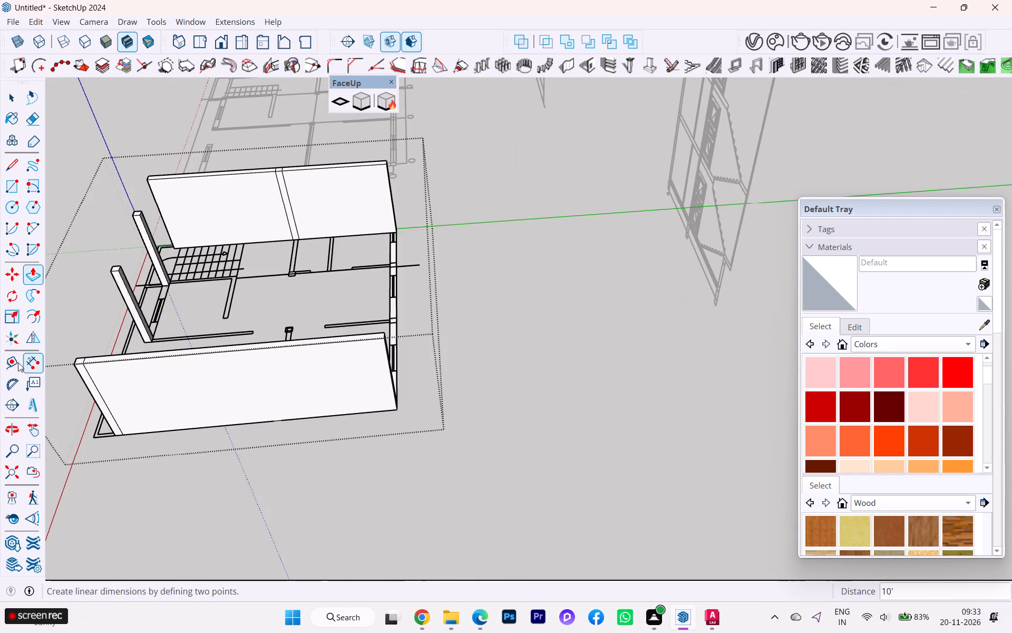
pyautogui.scroll(5, 0, 386)
pyautogui.scroll(4, 113, 442)
pyautogui.scroll(-4, 128, 423)
pyautogui.moveTo(174, 402); pyautogui.dragTo(23, 501, button='middle')
pyautogui.scroll(1, 172, 350)
pyautogui.moveTo(172, 350); pyautogui.dragTo(0, 387, button='middle')
pyautogui.moveTo(255, 337); pyautogui.dragTo(217, 342, button='middle')
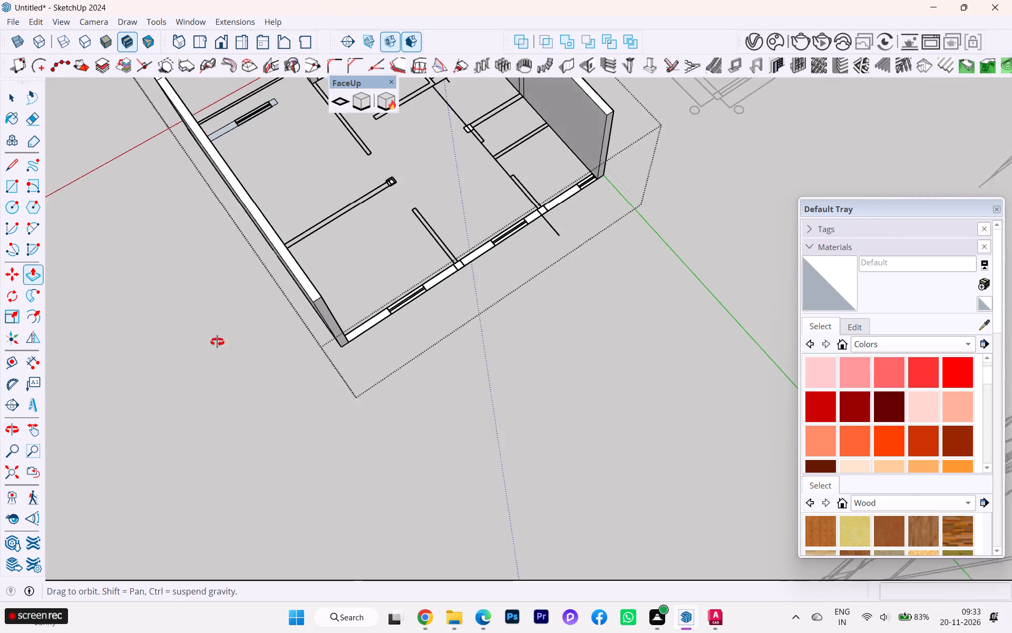
pyautogui.moveTo(217, 342); pyautogui.dragTo(201, 343, button='middle')
pyautogui.click(367, 308)
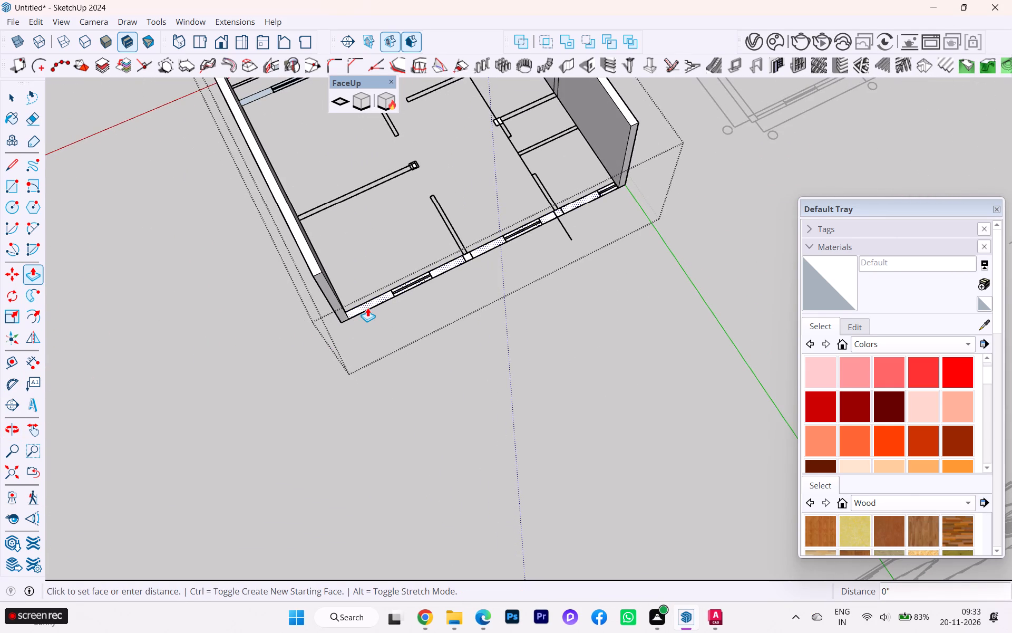
pyautogui.click(319, 269)
pyautogui.scroll(-1, 433, 287)
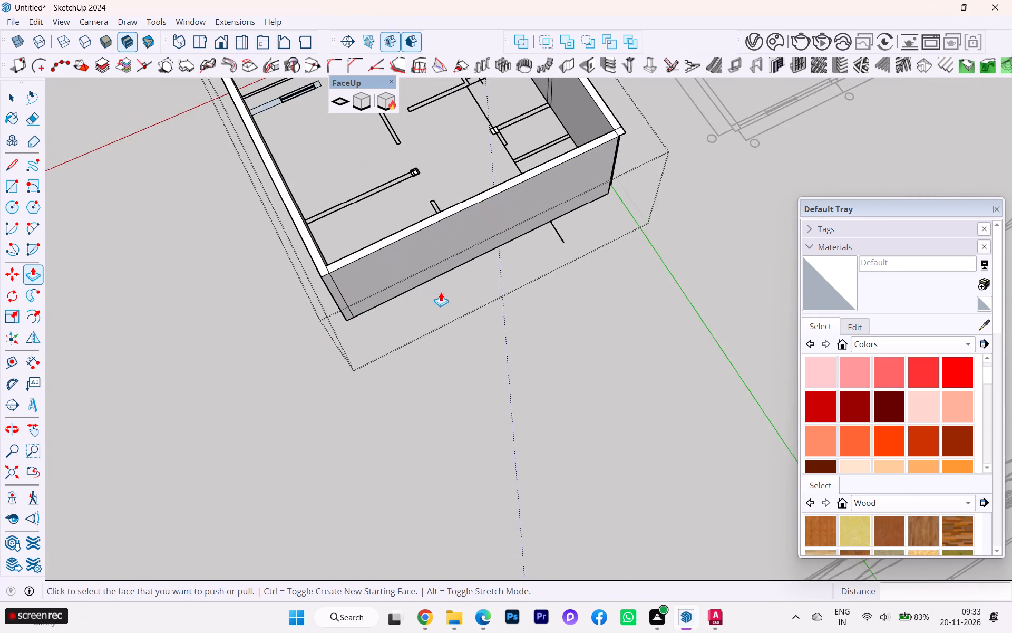
# Push/Pull the underside face at the open outer corner 10' down to the base of the adjoining walls.
pyautogui.scroll(-2, 441, 292)
pyautogui.moveTo(441, 293); pyautogui.dragTo(162, 271, button='middle')
pyautogui.scroll(3, 626, 283)
pyautogui.moveTo(628, 282); pyautogui.dragTo(475, 245, button='middle')
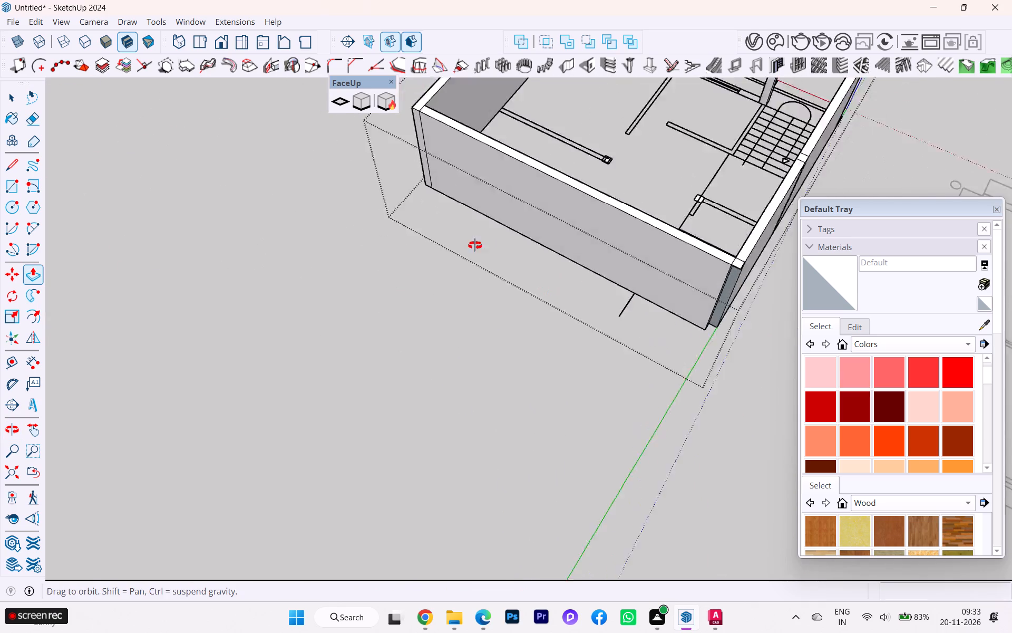
pyautogui.moveTo(475, 245); pyautogui.dragTo(382, 198, button='middle')
pyautogui.scroll(1, 433, 228)
pyautogui.scroll(-1, 621, 309)
pyautogui.moveTo(614, 319); pyautogui.dragTo(589, 346, button='middle')
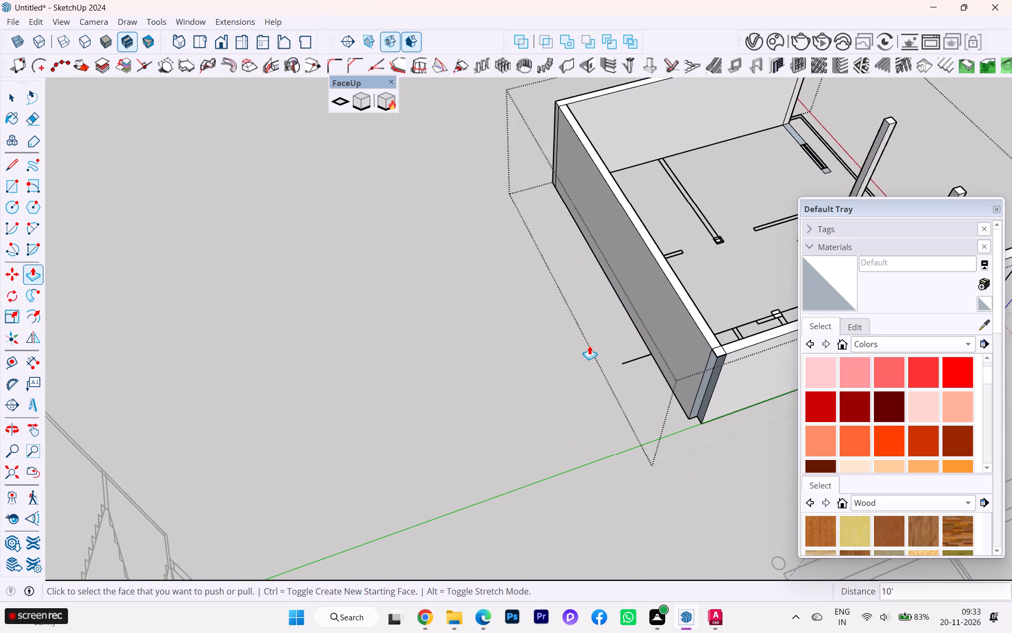
pyautogui.scroll(4, 747, 382)
pyautogui.scroll(-1, 715, 351)
pyautogui.moveTo(715, 351); pyautogui.dragTo(767, 163, button='middle')
pyautogui.scroll(1, 713, 339)
pyautogui.scroll(1, 765, 177)
pyautogui.moveTo(710, 241); pyautogui.dragTo(719, 110, button='middle')
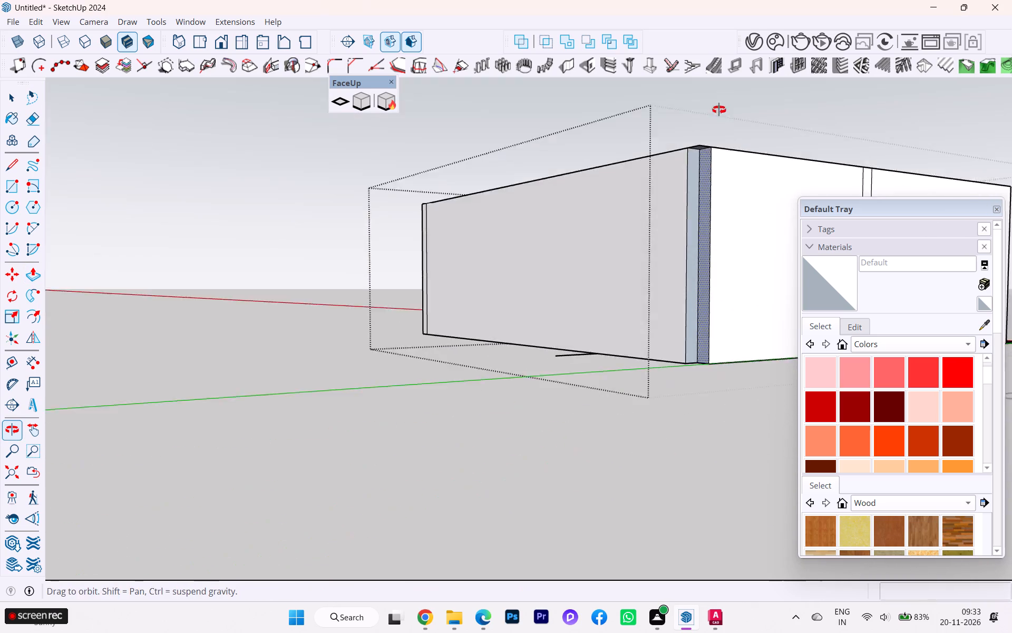
pyautogui.moveTo(719, 110); pyautogui.dragTo(716, 78, button='middle')
pyautogui.scroll(1, 695, 114)
pyautogui.click(687, 120)
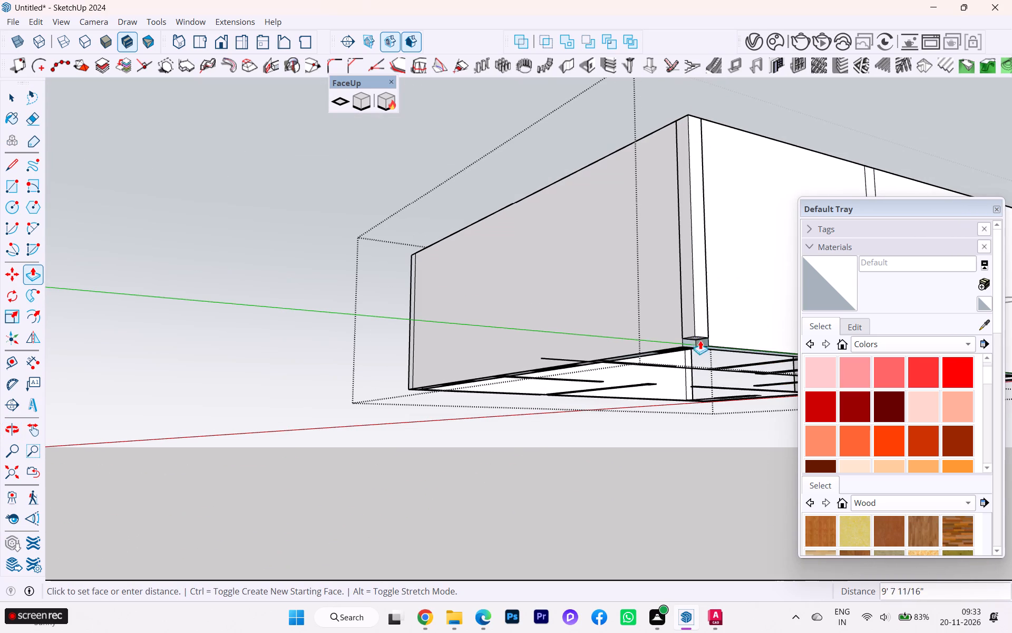
pyautogui.click(675, 347)
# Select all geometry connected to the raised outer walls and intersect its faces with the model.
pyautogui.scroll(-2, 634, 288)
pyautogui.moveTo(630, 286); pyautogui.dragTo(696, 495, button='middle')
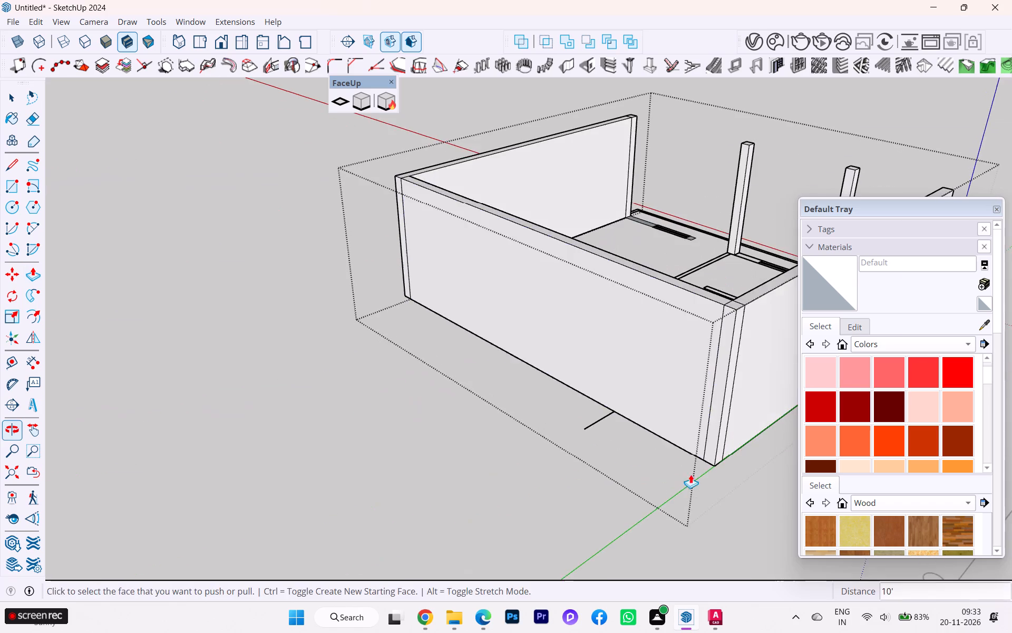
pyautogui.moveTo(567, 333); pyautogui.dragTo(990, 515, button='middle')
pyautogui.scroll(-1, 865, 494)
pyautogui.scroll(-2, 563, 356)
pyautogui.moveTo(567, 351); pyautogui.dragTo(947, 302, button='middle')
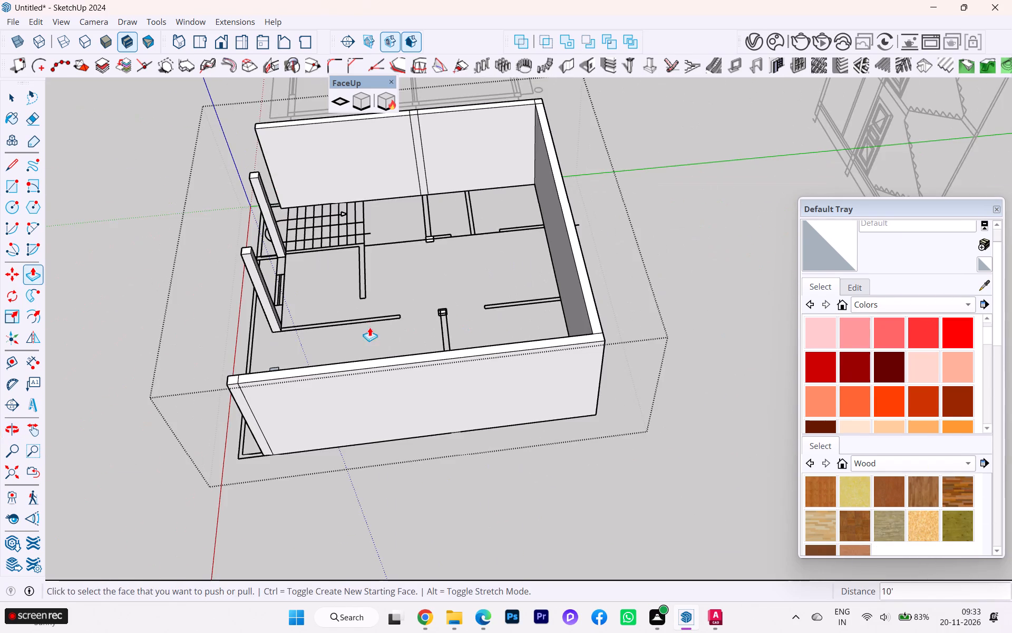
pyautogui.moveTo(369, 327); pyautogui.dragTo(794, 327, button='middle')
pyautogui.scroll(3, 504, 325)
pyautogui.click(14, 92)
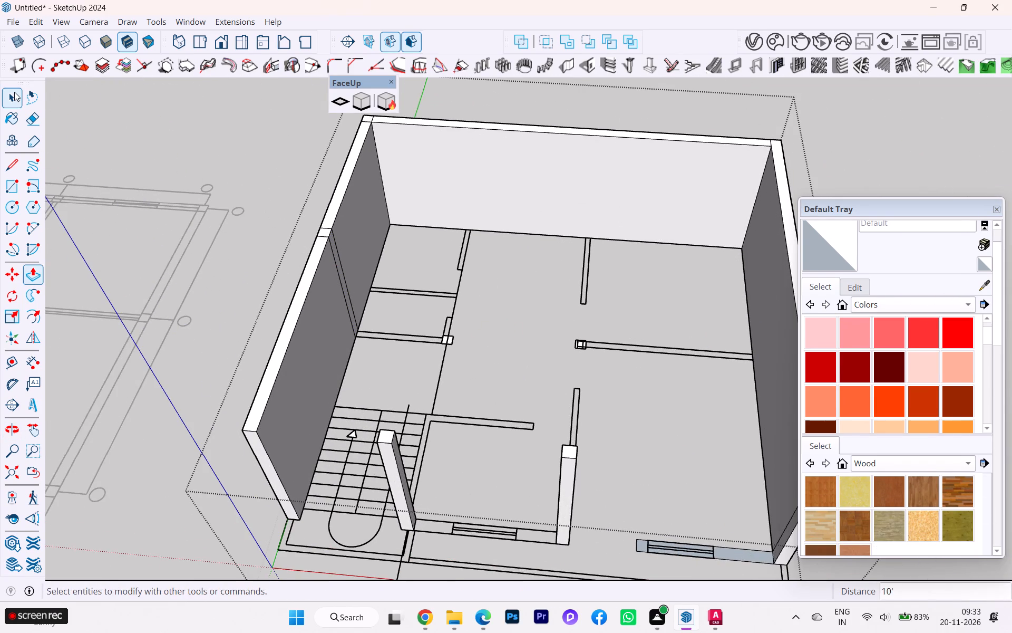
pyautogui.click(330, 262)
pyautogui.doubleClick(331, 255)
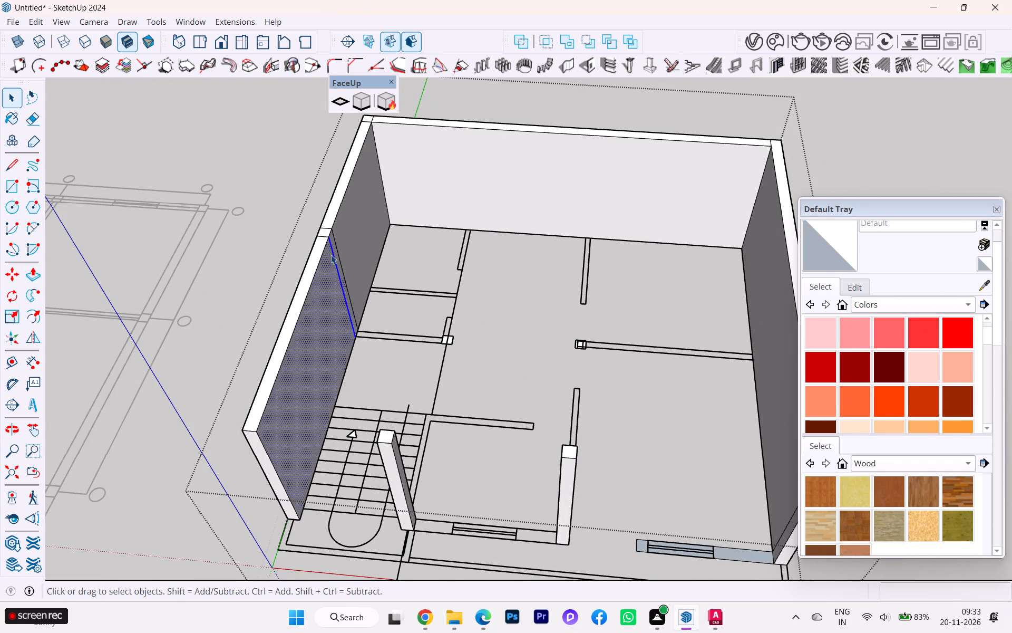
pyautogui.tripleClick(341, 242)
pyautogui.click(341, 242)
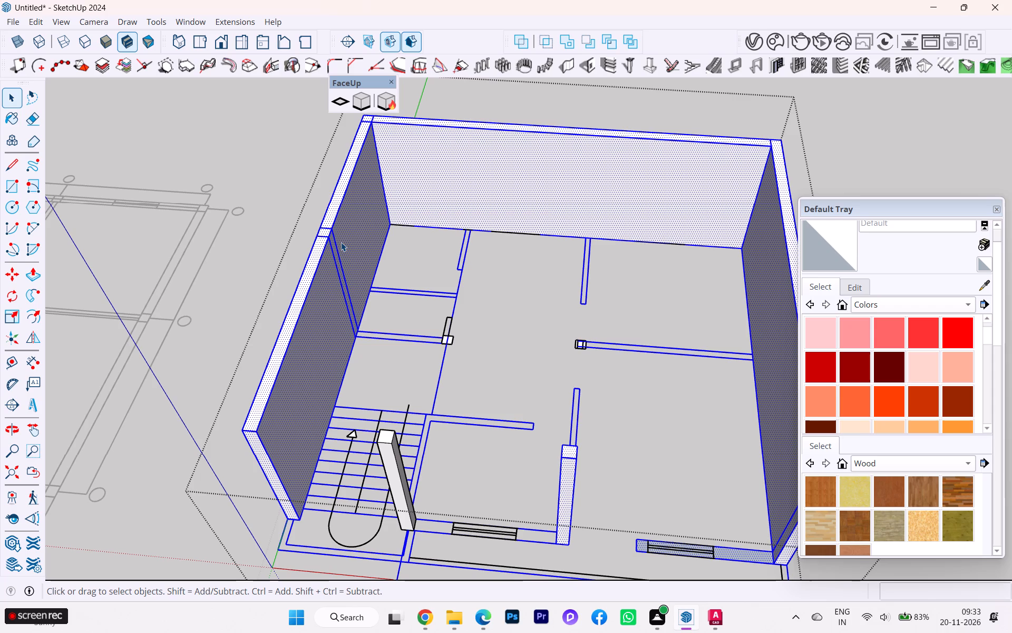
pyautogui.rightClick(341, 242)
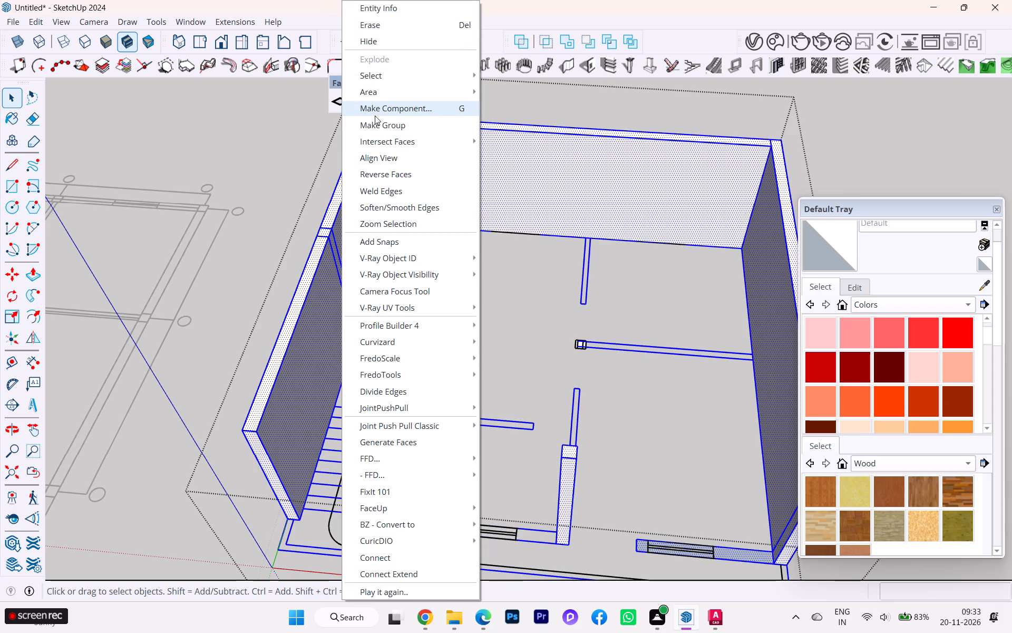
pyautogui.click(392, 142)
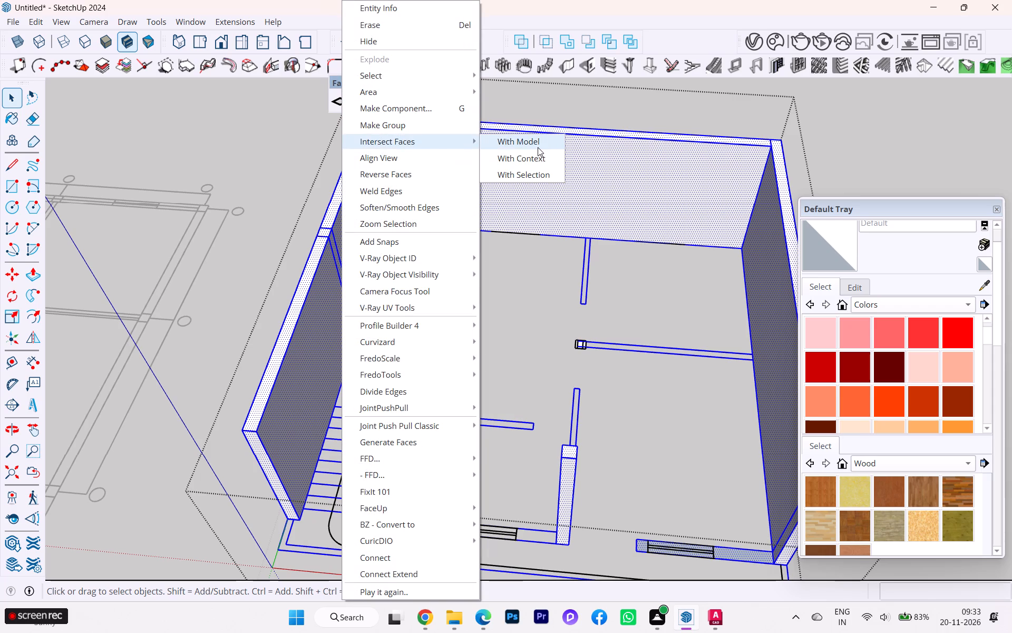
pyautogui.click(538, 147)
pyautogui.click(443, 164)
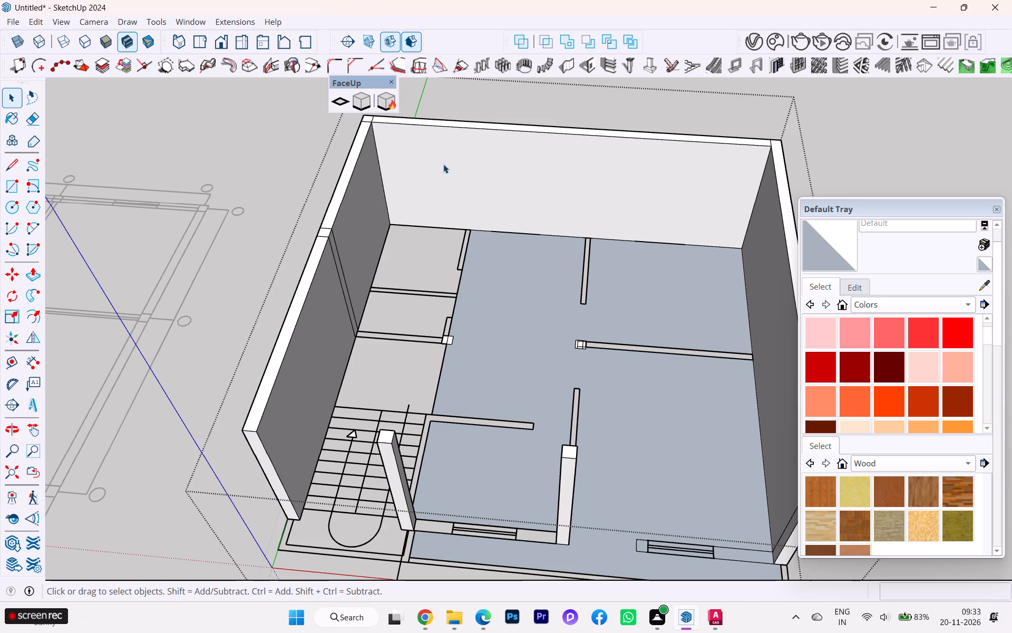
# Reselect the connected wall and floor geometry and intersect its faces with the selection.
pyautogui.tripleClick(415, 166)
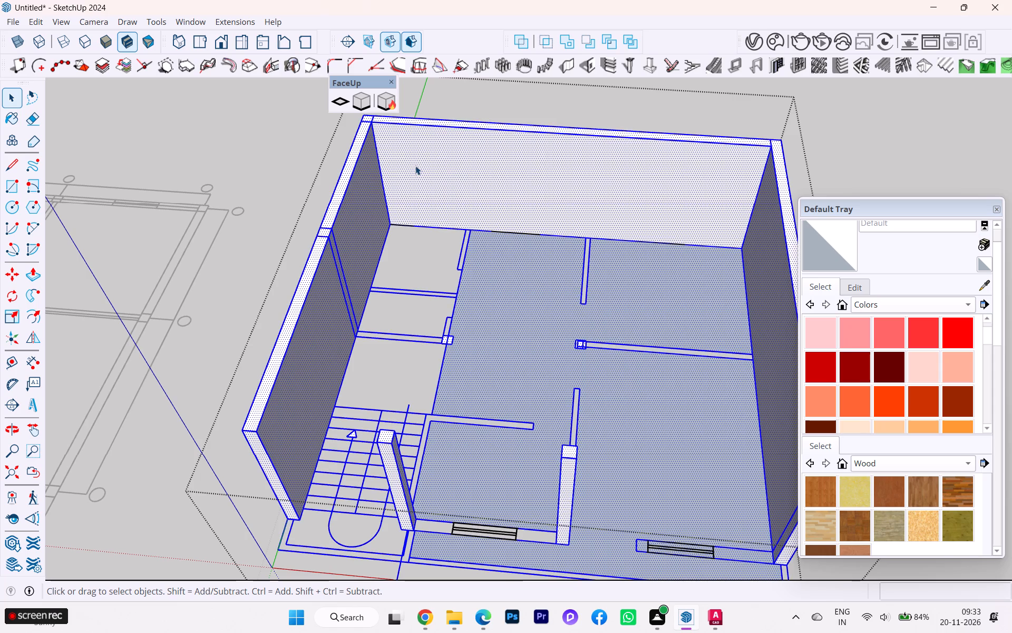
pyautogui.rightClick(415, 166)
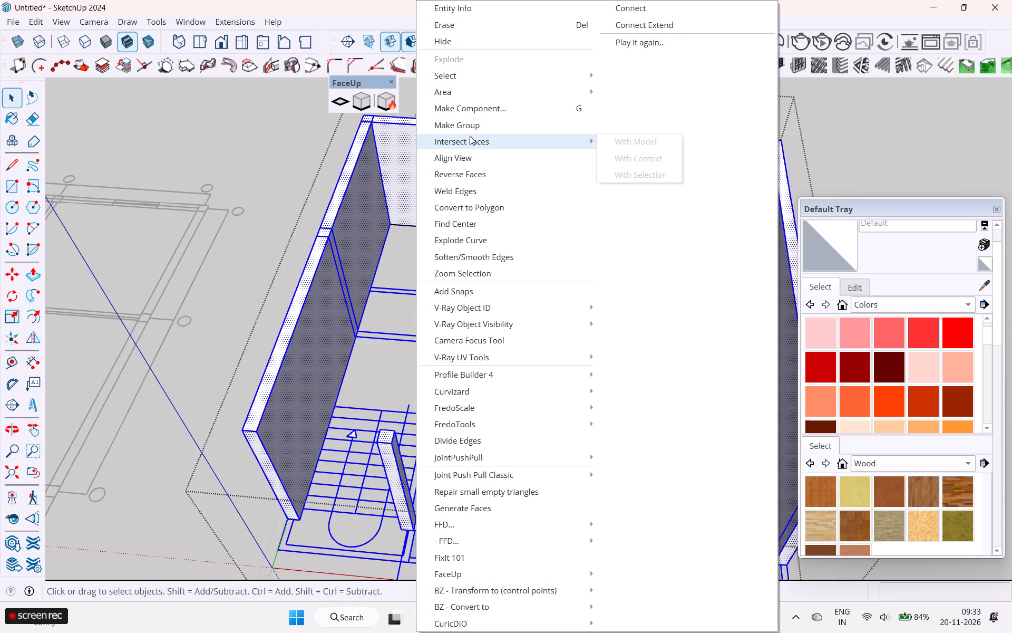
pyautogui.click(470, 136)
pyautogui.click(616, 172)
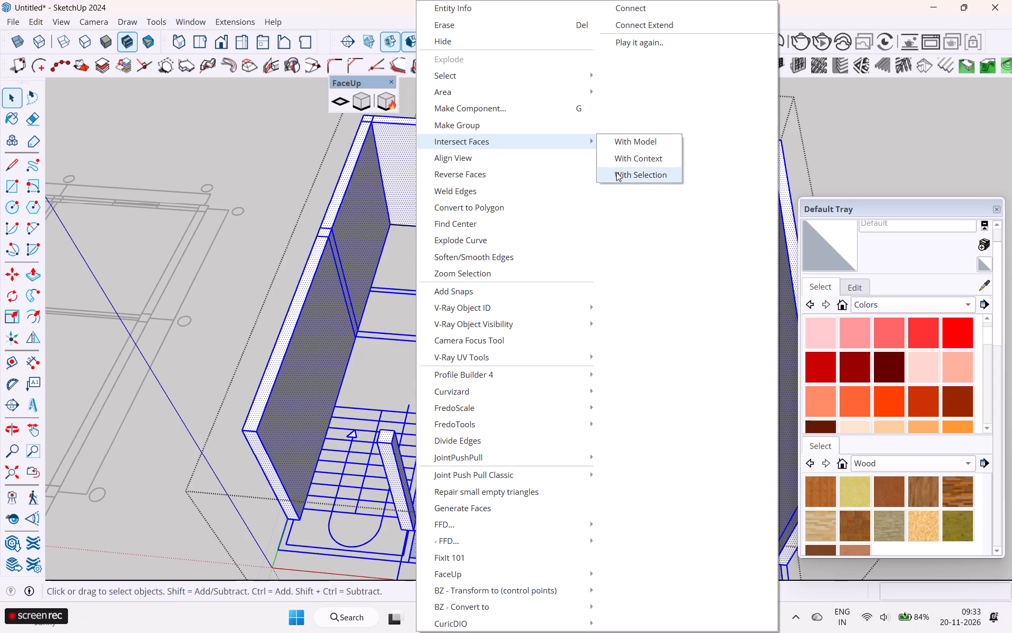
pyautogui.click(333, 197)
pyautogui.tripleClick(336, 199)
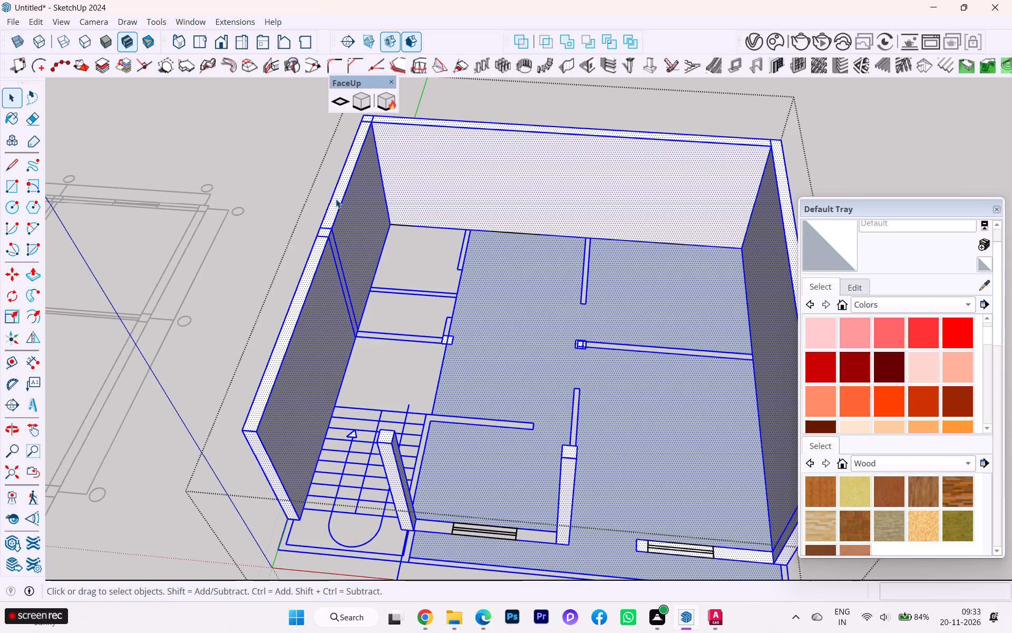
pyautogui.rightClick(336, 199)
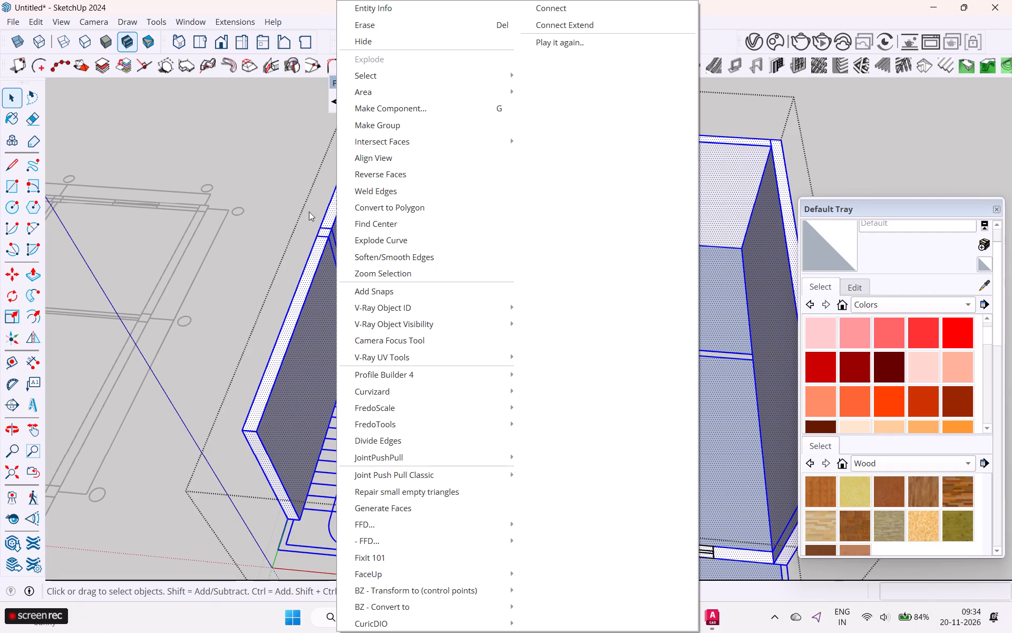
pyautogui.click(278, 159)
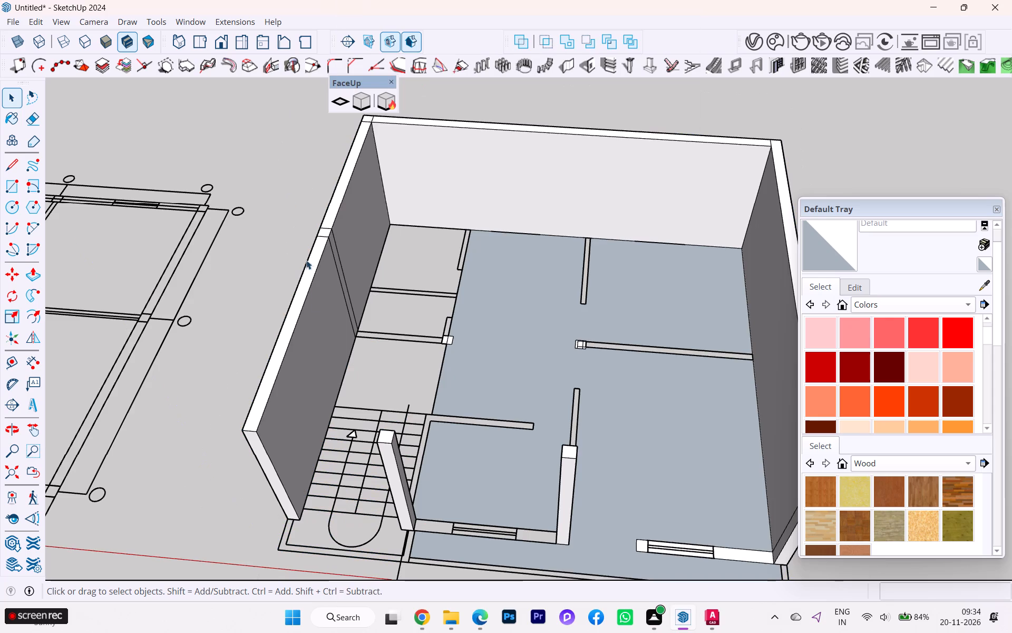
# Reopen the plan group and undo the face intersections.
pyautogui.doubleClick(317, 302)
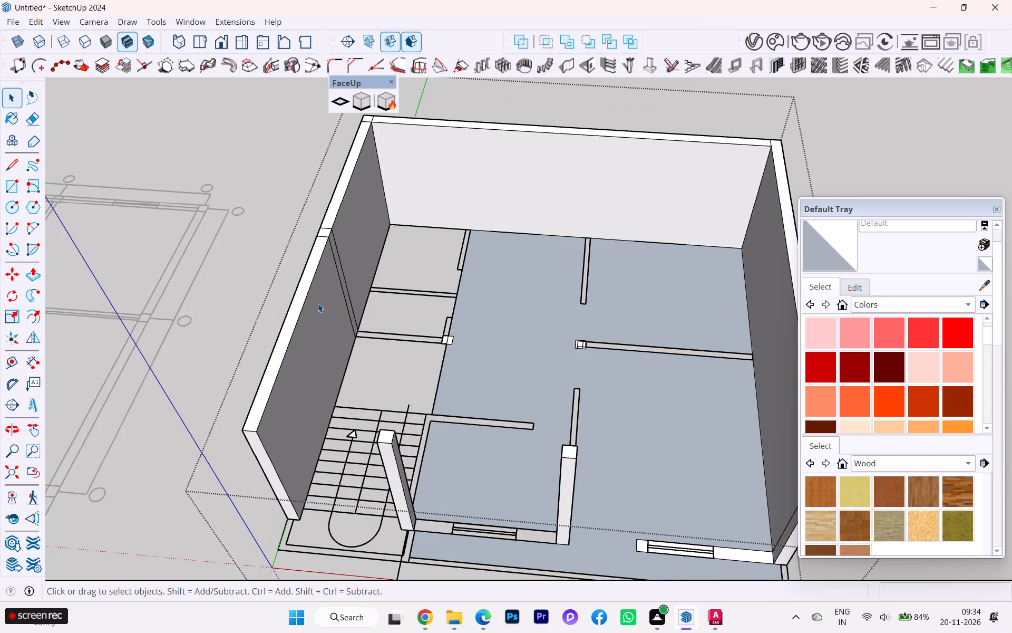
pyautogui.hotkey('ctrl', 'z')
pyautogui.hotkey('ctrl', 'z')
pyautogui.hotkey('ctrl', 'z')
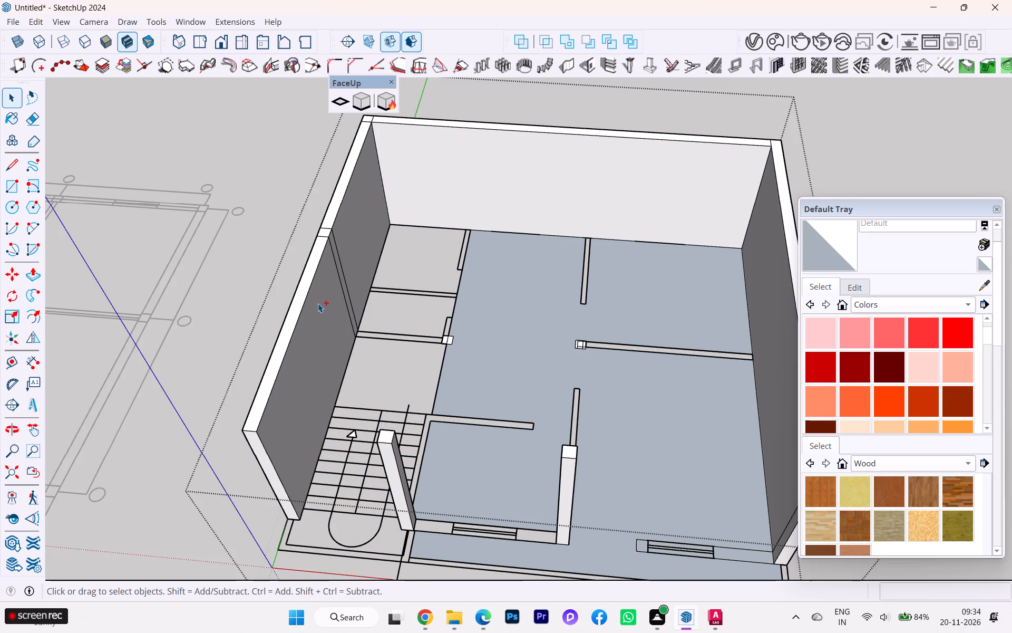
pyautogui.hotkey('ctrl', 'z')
# Reverse the windowed wall face beside the long wall's end and Push/Pull it up to the 10' wall height.
pyautogui.scroll(-2, 444, 310)
pyautogui.moveTo(497, 293); pyautogui.dragTo(561, 295, button='middle')
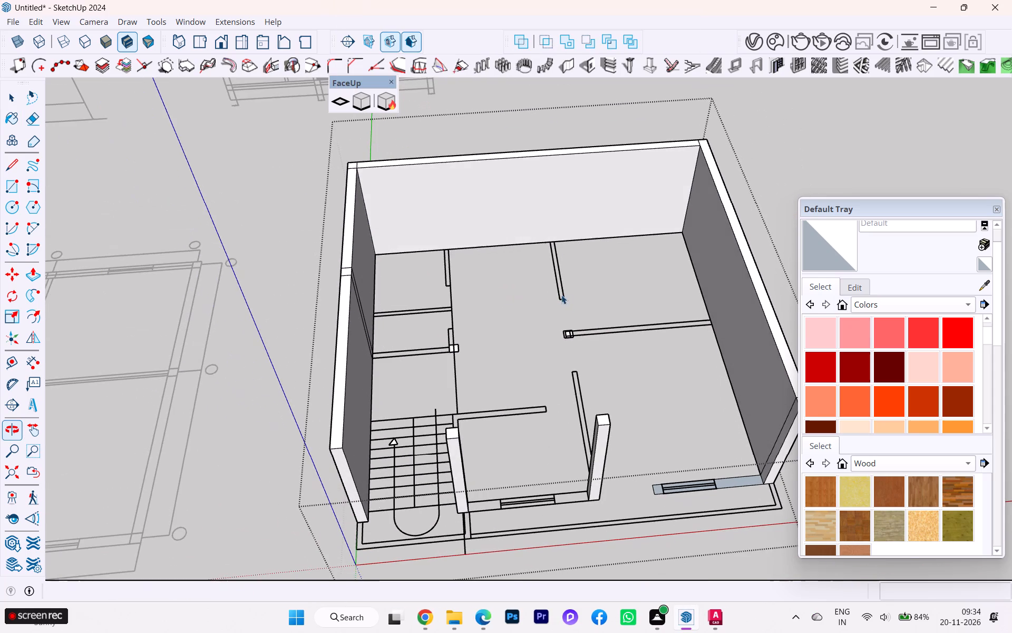
pyautogui.scroll(2, 758, 516)
pyautogui.scroll(-2, 766, 517)
pyautogui.scroll(5, 767, 515)
pyautogui.click(717, 475)
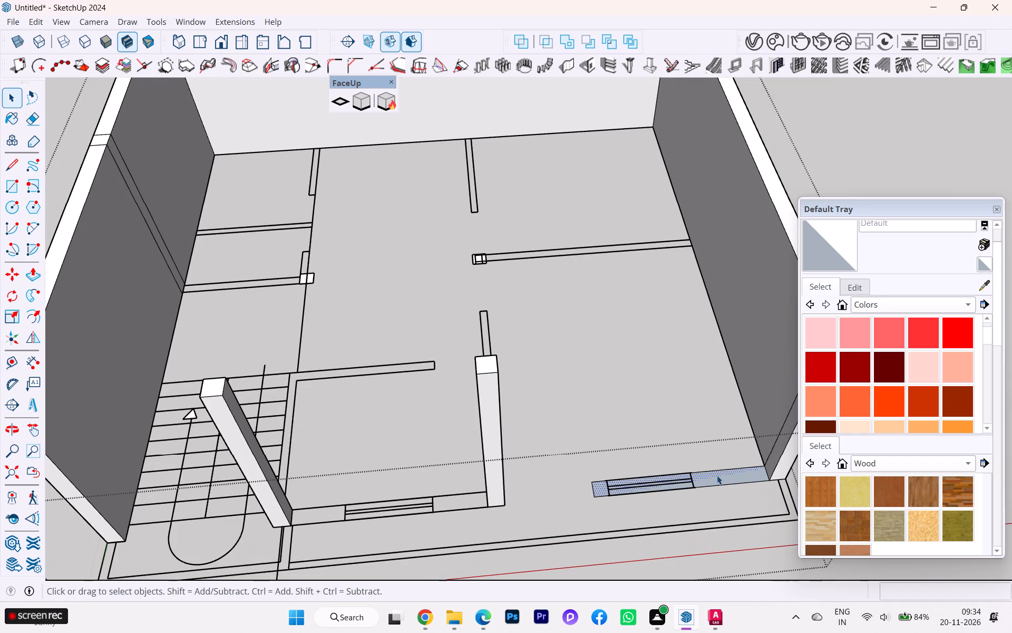
pyautogui.rightClick(717, 476)
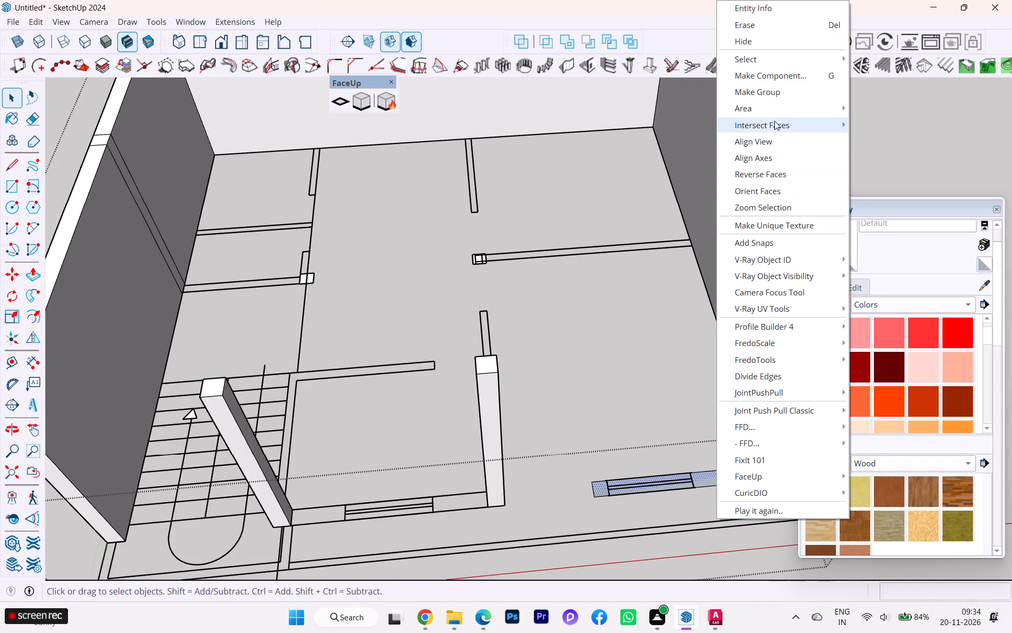
pyautogui.click(771, 168)
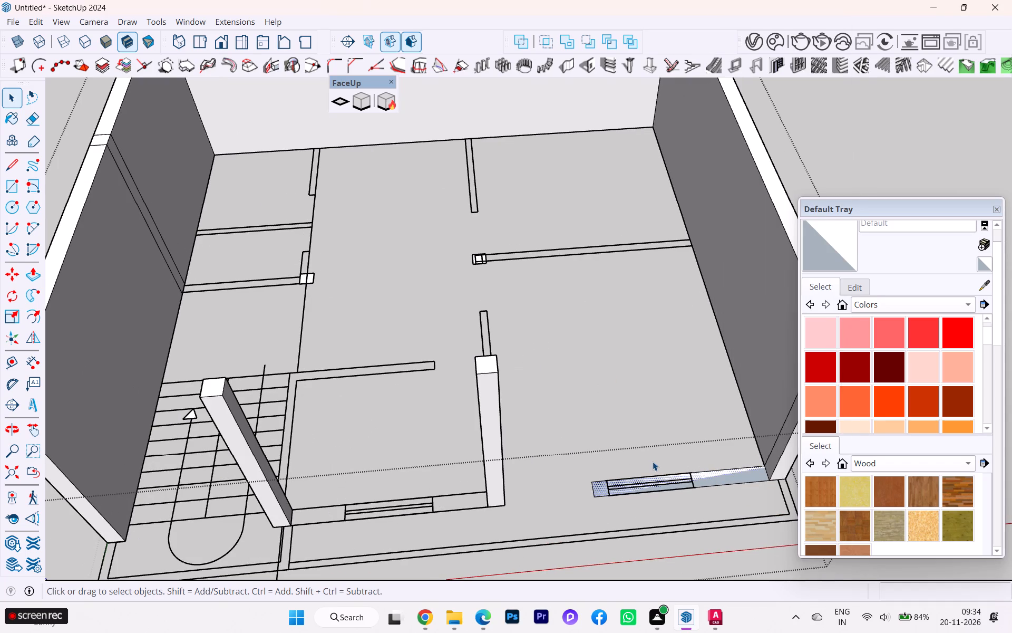
pyautogui.press('p')
pyautogui.click(678, 485)
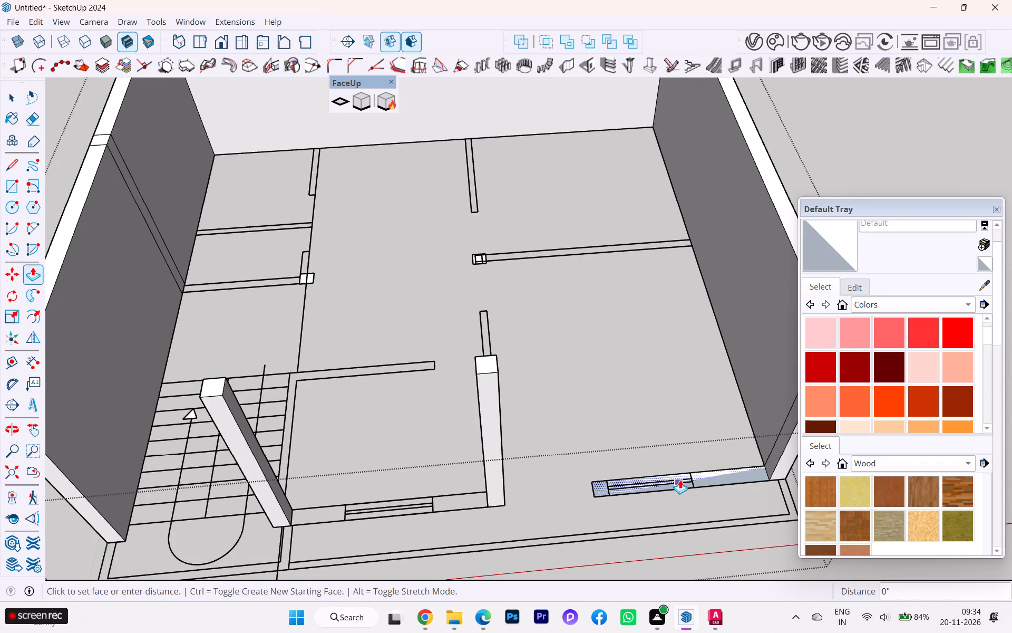
pyautogui.click(768, 200)
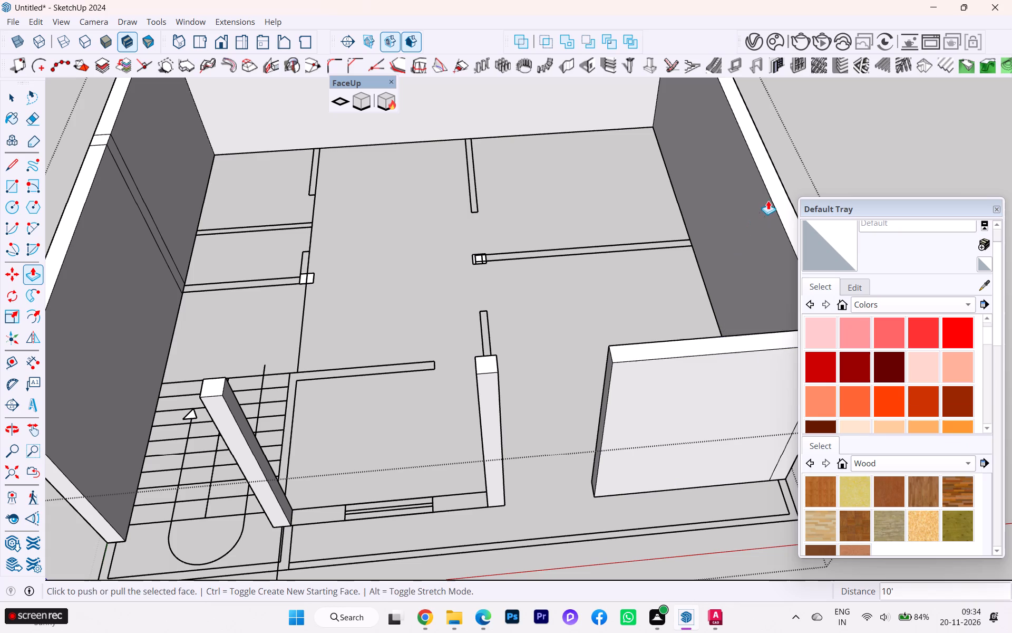
# Draw a rectangle about 8' 7" by 9" over the windowed wall outline between the two front columns.
pyautogui.scroll(-1, 492, 386)
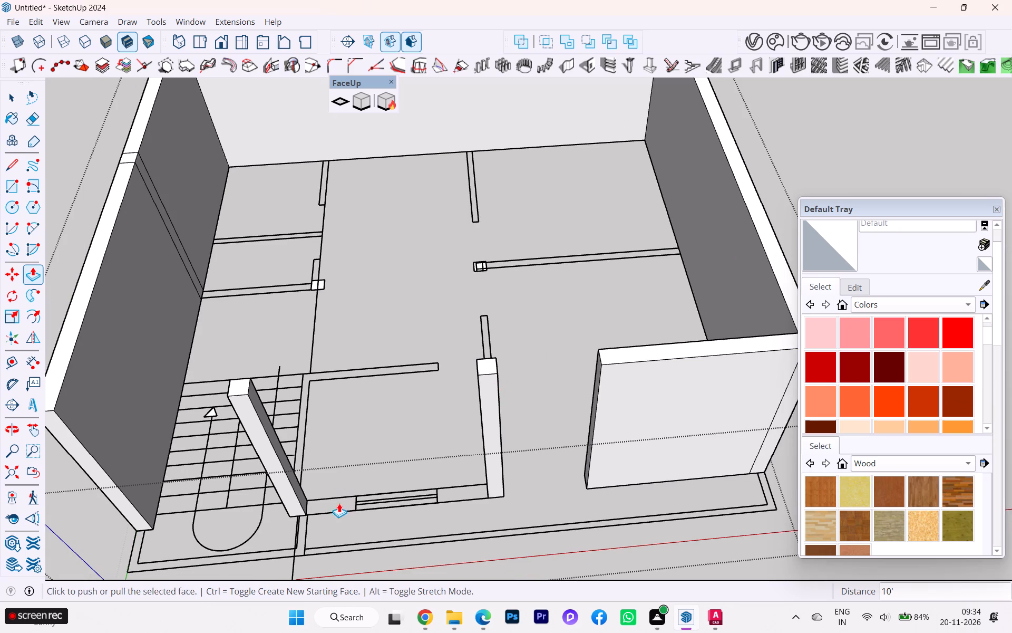
pyautogui.press('Escape')
pyautogui.press('r')
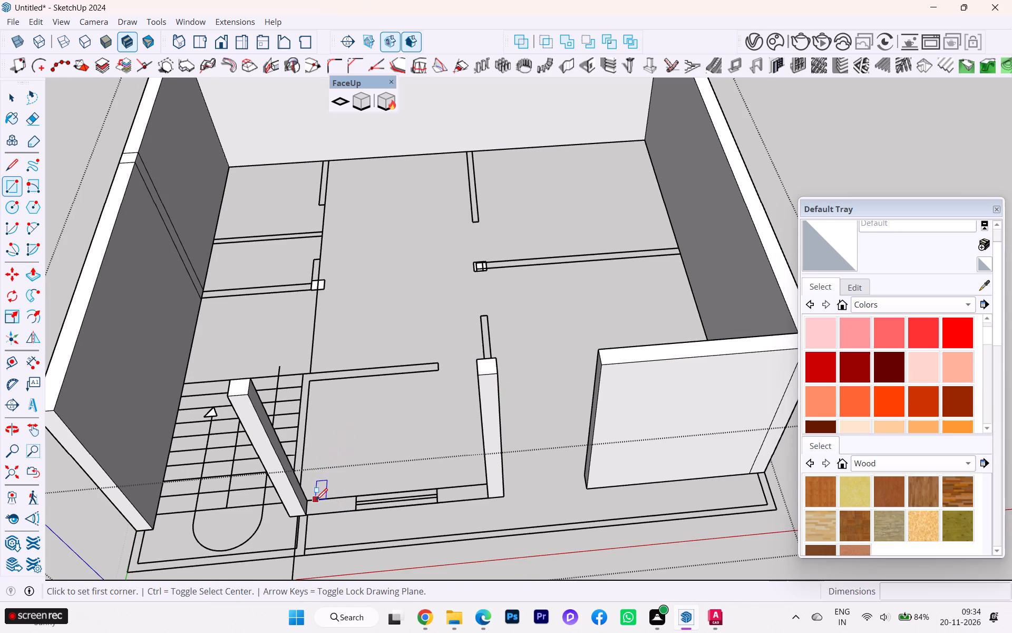
pyautogui.scroll(4, 316, 500)
pyautogui.click(307, 499)
pyautogui.press('Escape')
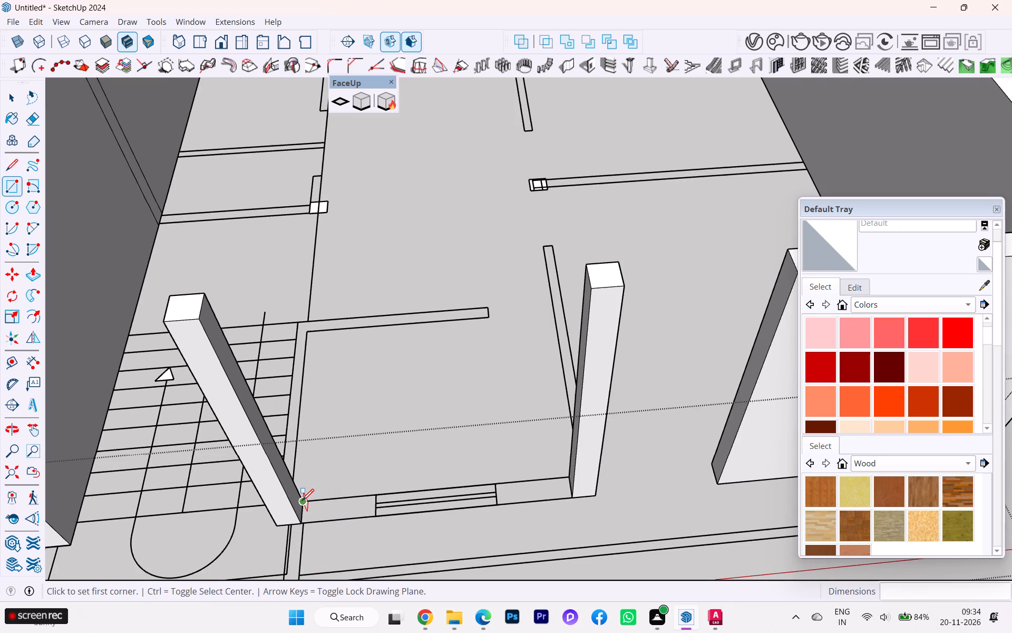
pyautogui.click(302, 501)
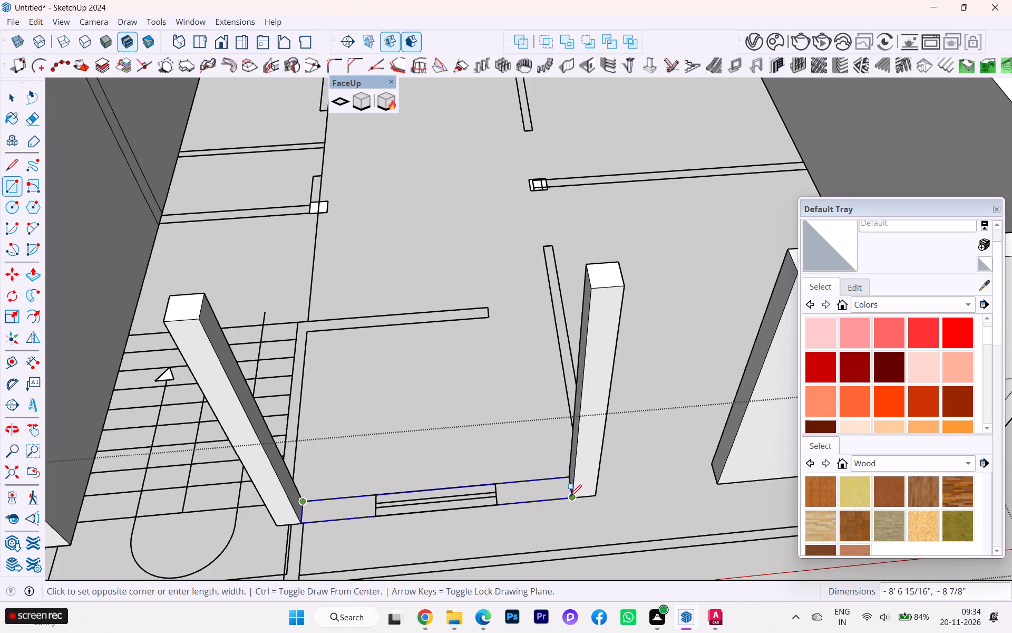
pyautogui.press('Up')
pyautogui.scroll(4, 571, 493)
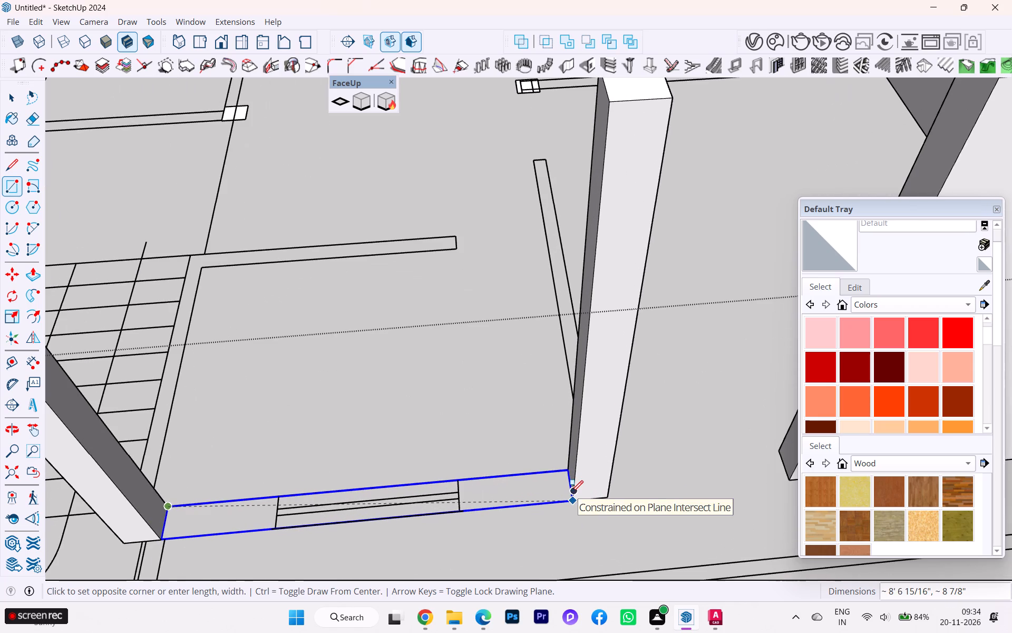
pyautogui.click(571, 492)
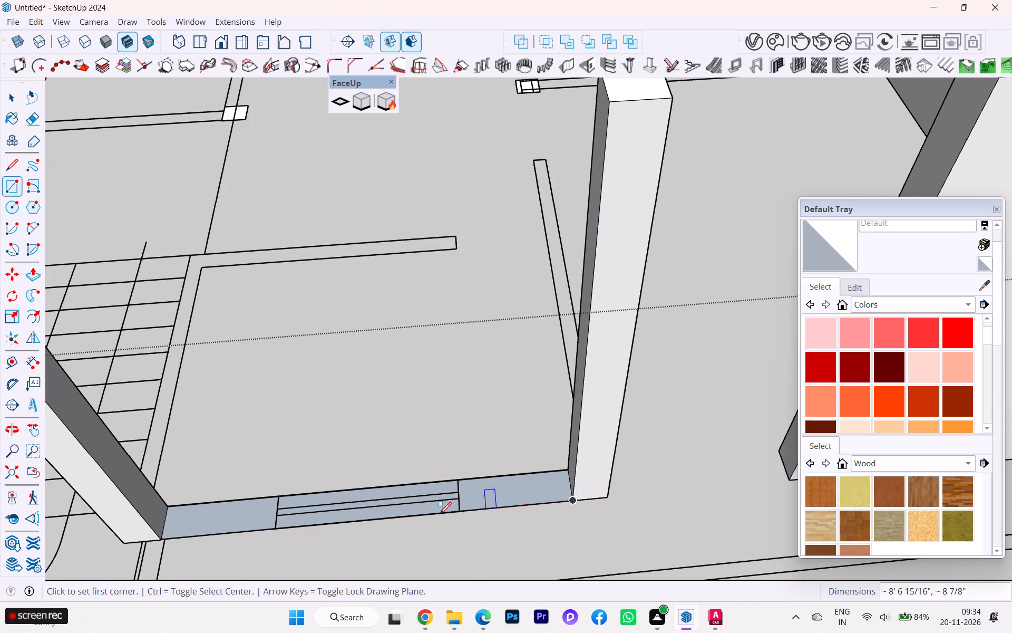
# Reverse the wall face between the two front columns and Push/Pull it up to the 10' column height.
pyautogui.click(4, 98)
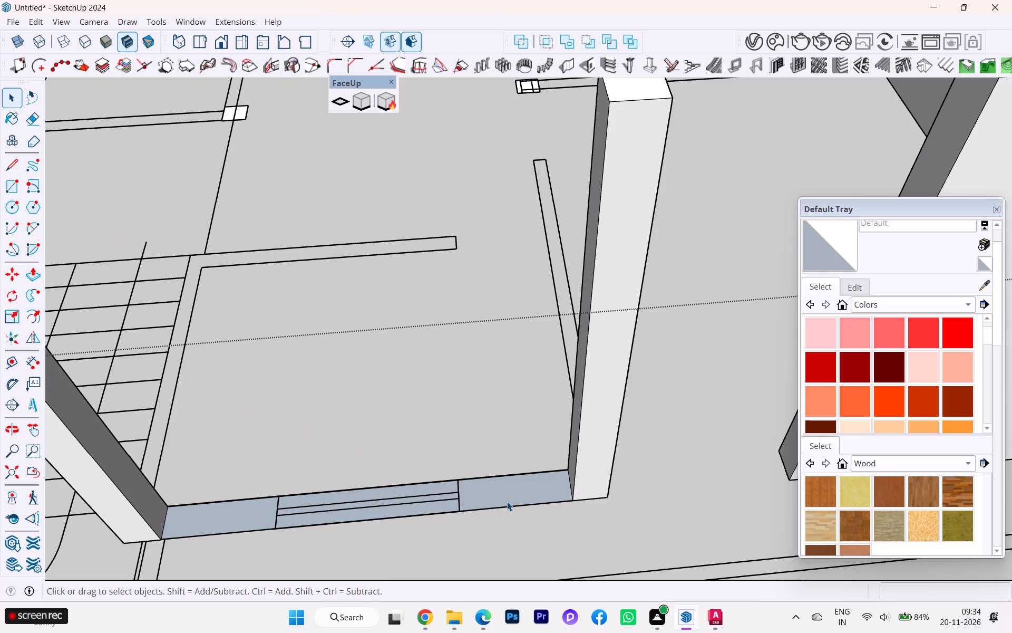
pyautogui.click(507, 502)
pyautogui.rightClick(508, 498)
pyautogui.click(558, 176)
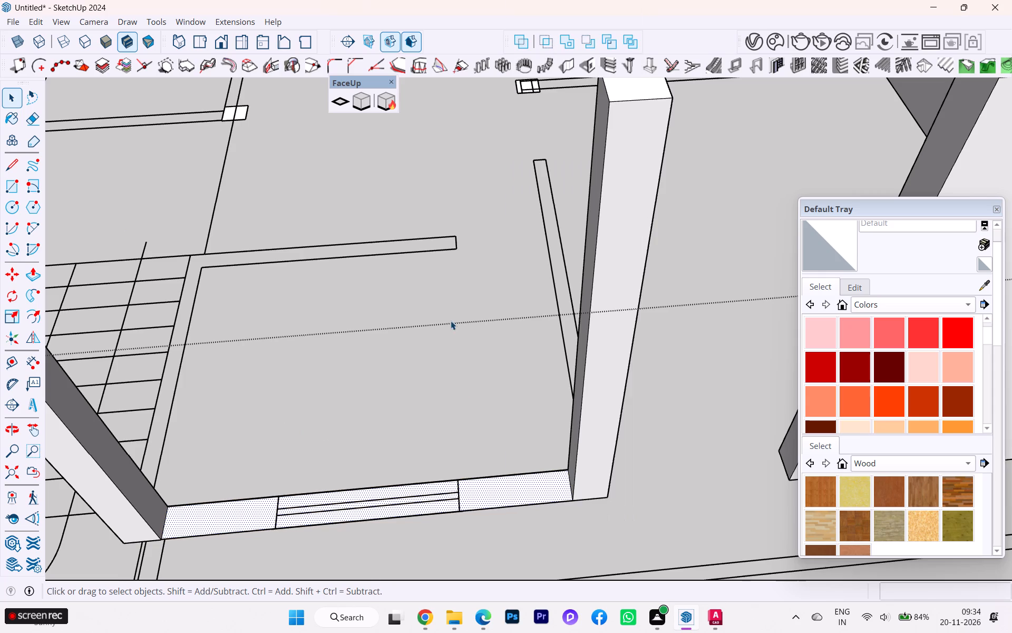
pyautogui.press('p')
pyautogui.click(507, 486)
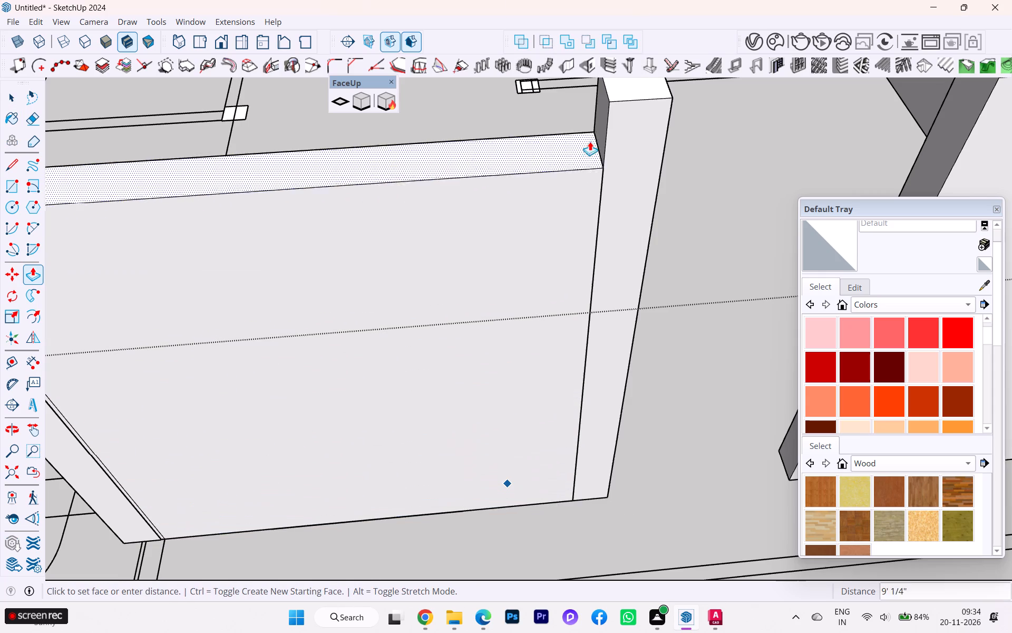
pyautogui.click(623, 96)
# Erase the stray vertical edge on the new front wall beside the column nearest the staircase.
pyautogui.scroll(-4, 582, 252)
pyautogui.scroll(-3, 540, 308)
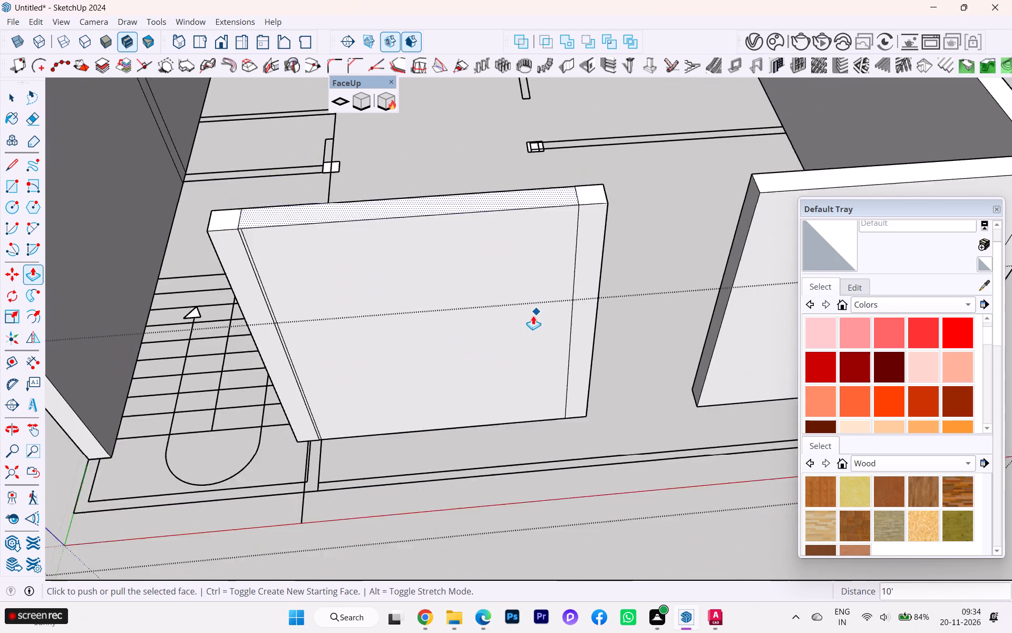
pyautogui.scroll(-1, 533, 315)
pyautogui.scroll(5, 275, 281)
pyautogui.scroll(4, 290, 170)
pyautogui.moveTo(265, 215); pyautogui.dragTo(298, 190, button='middle')
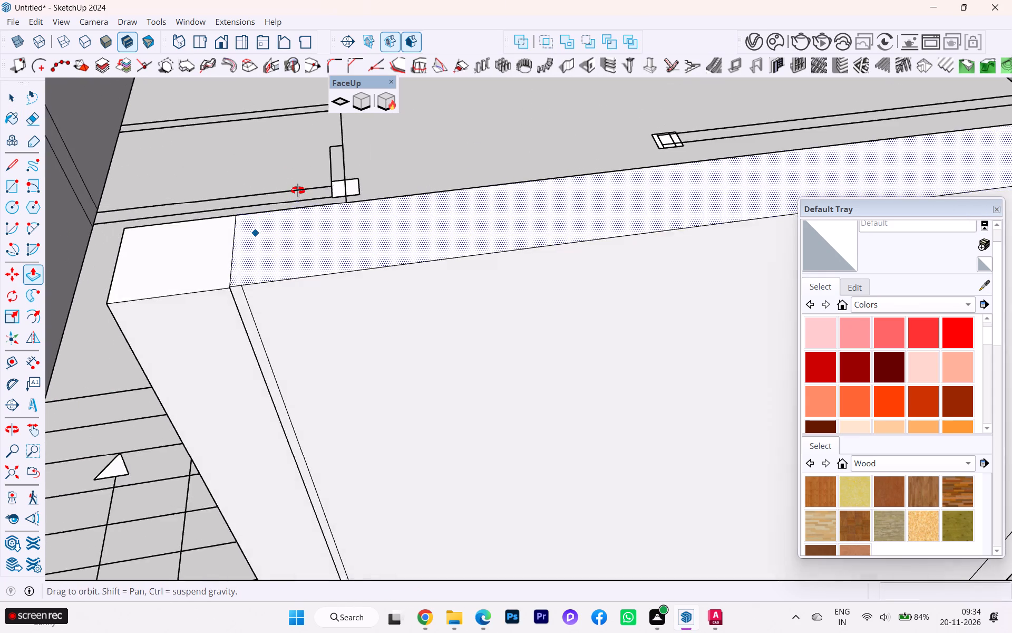
pyautogui.moveTo(298, 190); pyautogui.dragTo(303, 185, button='middle')
pyautogui.press('e')
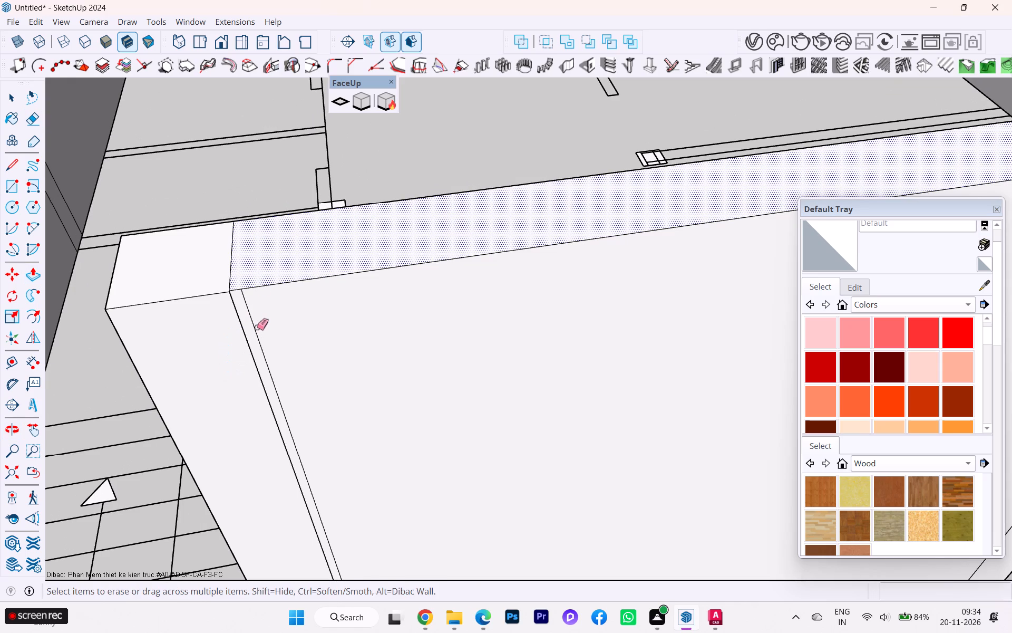
pyautogui.click(257, 327)
pyautogui.click(257, 335)
pyautogui.scroll(-5, 374, 280)
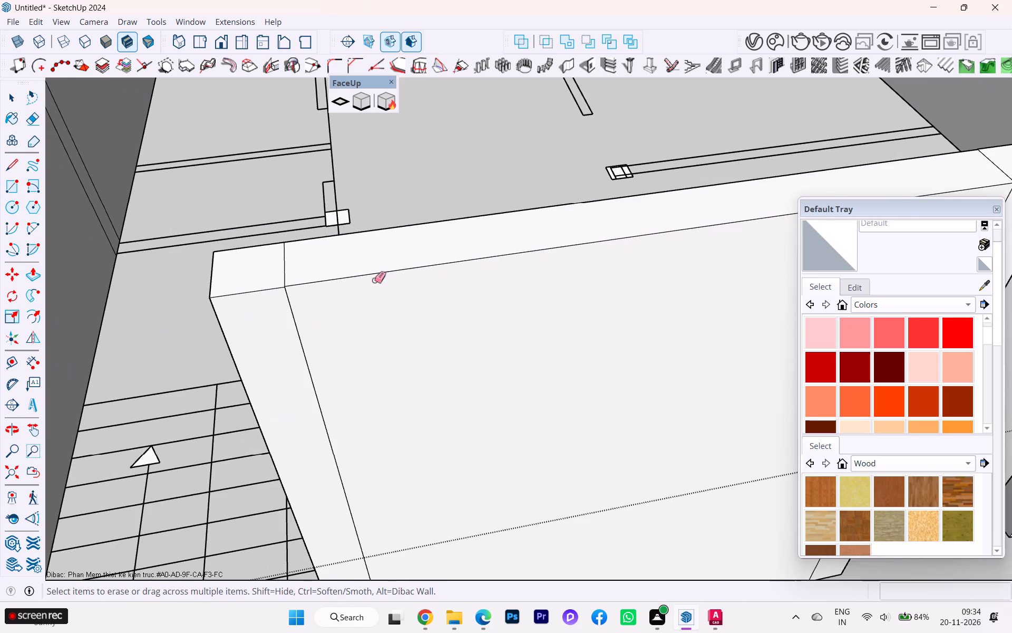
# Inspect the raised outer walls and front walls from several sides.
pyautogui.moveTo(372, 281); pyautogui.dragTo(773, 264, button='middle')
pyautogui.scroll(-1, 464, 321)
pyautogui.moveTo(397, 320); pyautogui.dragTo(712, 261, button='middle')
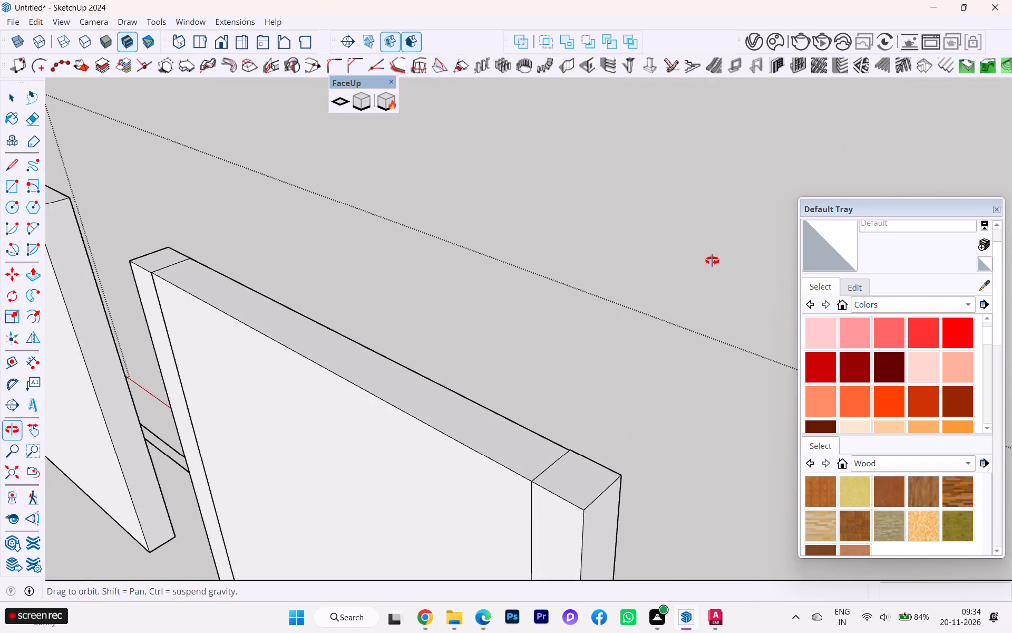
pyautogui.moveTo(712, 261); pyautogui.dragTo(287, 304, button='middle')
pyautogui.scroll(-3, 351, 288)
pyautogui.scroll(-1, 446, 290)
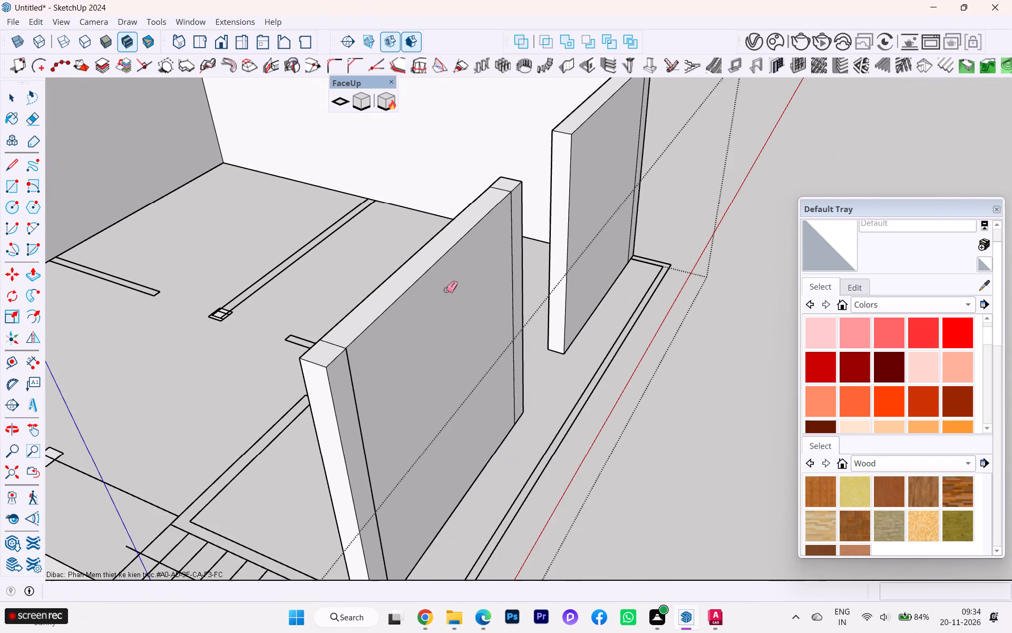
pyautogui.moveTo(446, 290); pyautogui.dragTo(256, 302, button='middle')
pyautogui.scroll(-2, 504, 306)
pyautogui.scroll(1, 505, 306)
pyautogui.scroll(-3, 505, 306)
pyautogui.scroll(-5, 579, 301)
pyautogui.scroll(1, 588, 305)
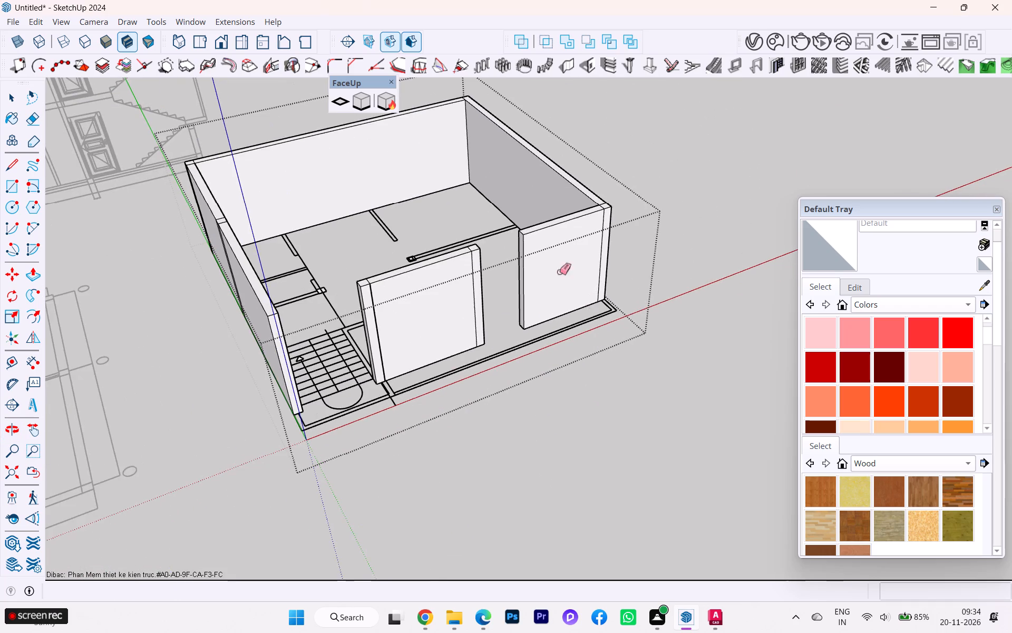
pyautogui.scroll(3, 299, 204)
pyautogui.scroll(-2, 221, 233)
pyautogui.moveTo(217, 239); pyautogui.dragTo(335, 206, button='middle')
pyautogui.scroll(3, 226, 322)
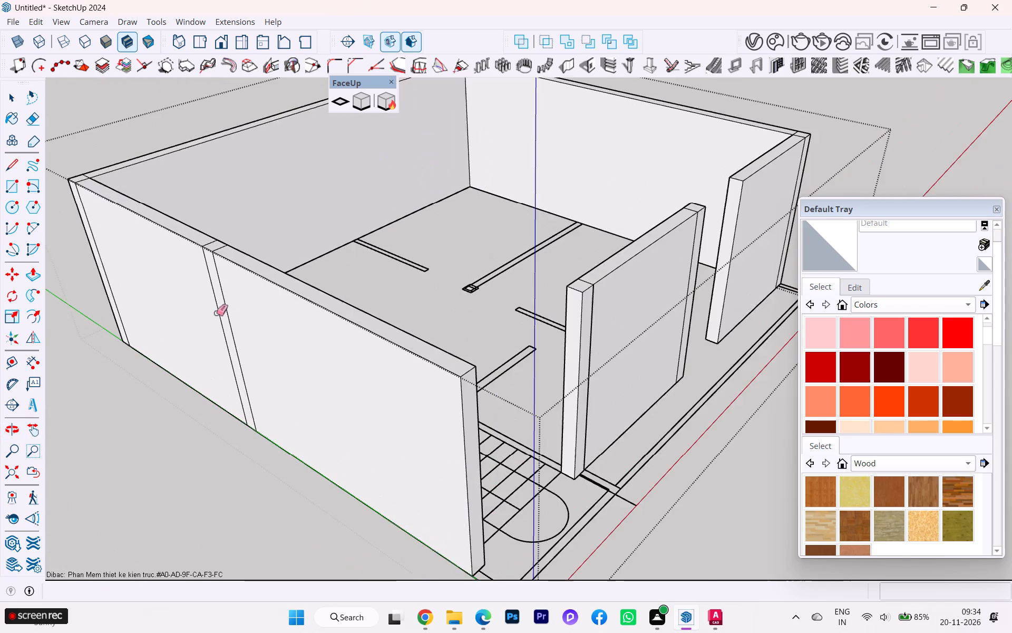
pyautogui.scroll(5, 216, 313)
pyautogui.scroll(-1, 213, 291)
pyautogui.scroll(4, 213, 291)
pyautogui.scroll(-5, 252, 260)
pyautogui.scroll(-1, 401, 282)
pyautogui.moveTo(403, 285); pyautogui.dragTo(0, 303, button='middle')
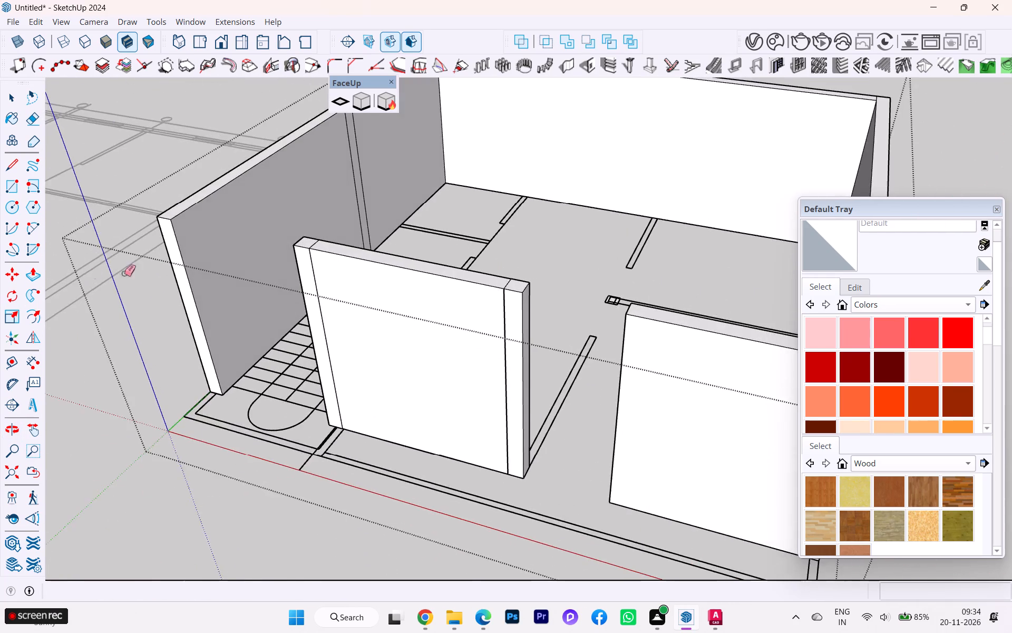
# Push/Pull the interior column face at the corner of the small rooms behind the staircase up to the 10' wall height.
pyautogui.scroll(-2, 190, 275)
pyautogui.moveTo(200, 281); pyautogui.dragTo(375, 309, button='middle')
pyautogui.scroll(4, 401, 261)
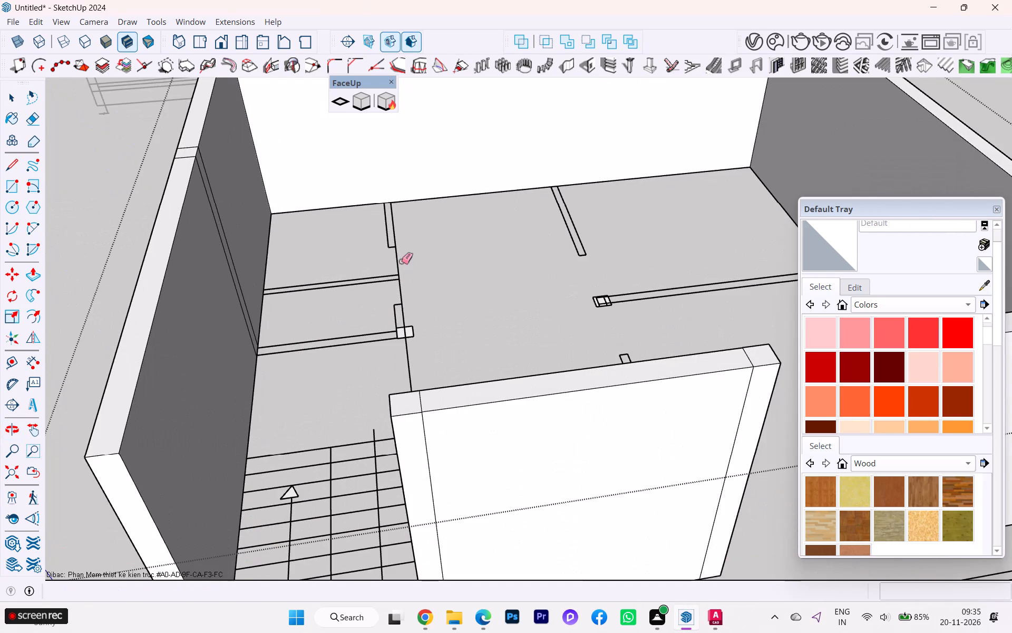
pyautogui.scroll(2, 372, 241)
pyautogui.scroll(-2, 368, 244)
pyautogui.moveTo(365, 250); pyautogui.dragTo(307, 265, button='middle')
pyautogui.scroll(3, 312, 344)
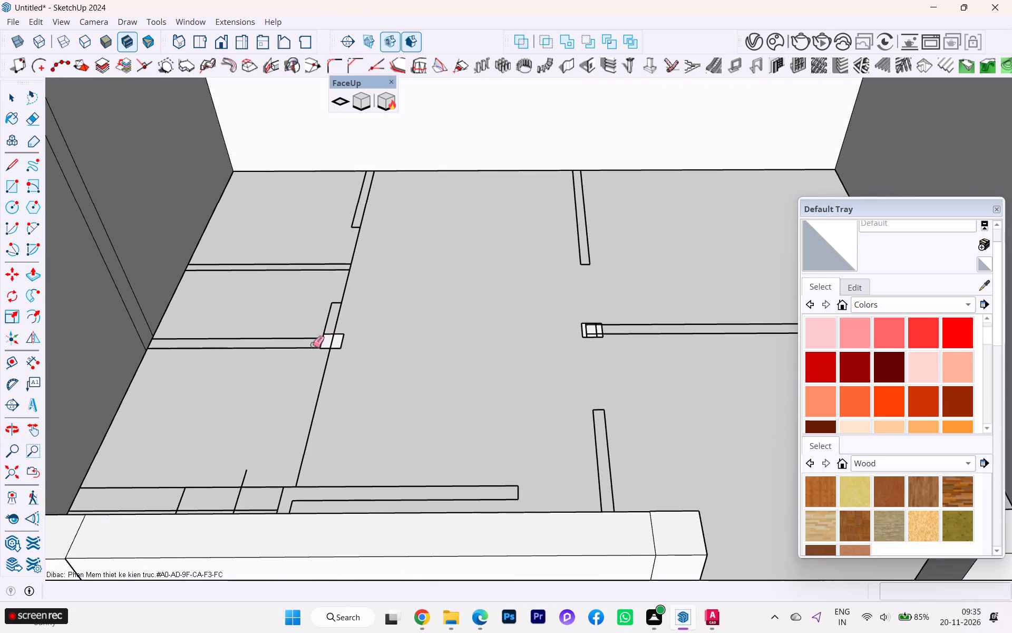
pyautogui.press('p')
pyautogui.click(324, 338)
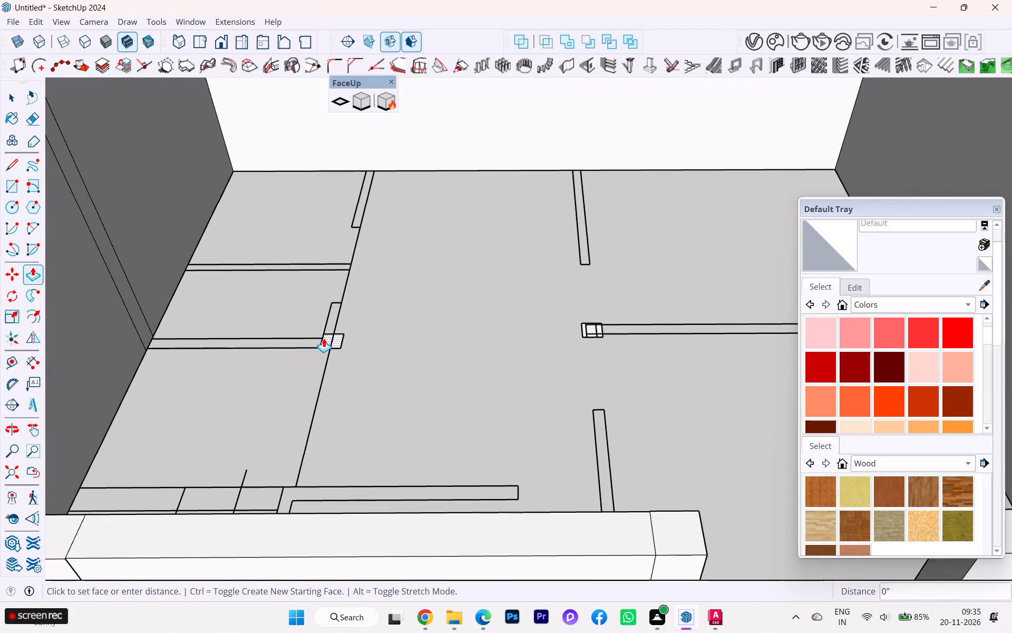
pyautogui.scroll(-2, 304, 267)
pyautogui.scroll(3, 304, 268)
pyautogui.scroll(-4, 304, 268)
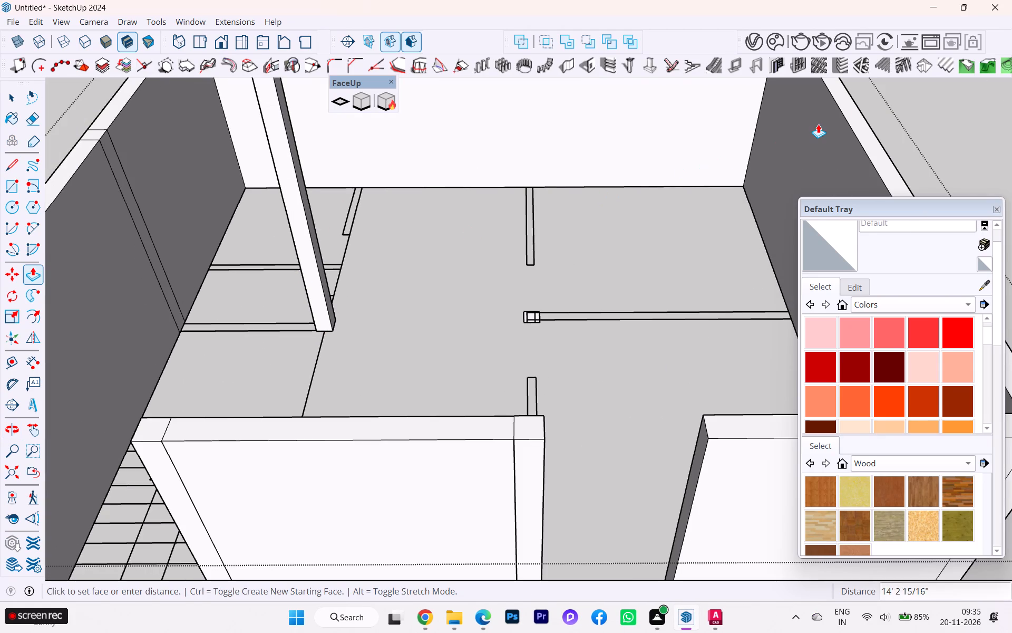
pyautogui.click(863, 110)
# Push/Pull the interior column face at the free end of the long partition outline up to the 10' wall height.
pyautogui.scroll(3, 512, 314)
pyautogui.scroll(5, 554, 319)
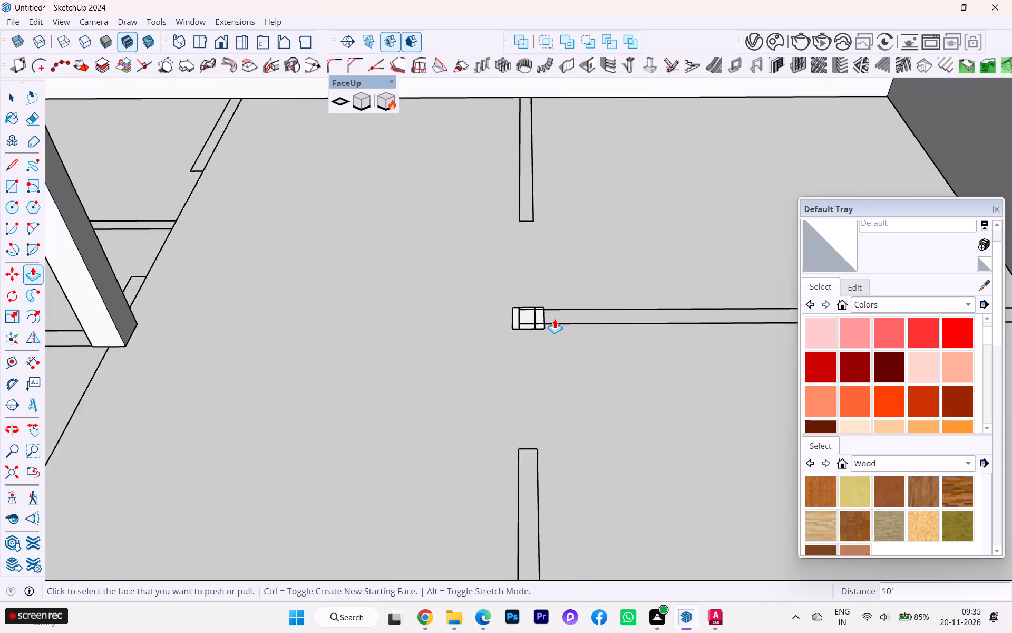
pyautogui.scroll(4, 554, 319)
pyautogui.click(524, 318)
pyautogui.scroll(-4, 550, 231)
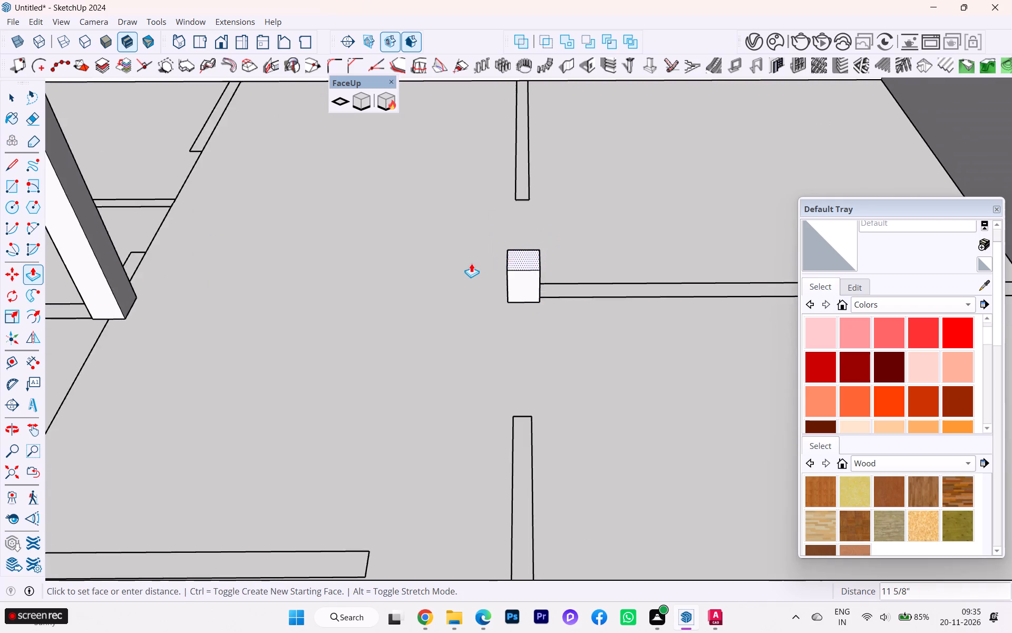
pyautogui.scroll(-4, 471, 263)
pyautogui.scroll(1, 471, 263)
pyautogui.scroll(-5, 471, 263)
pyautogui.click(870, 145)
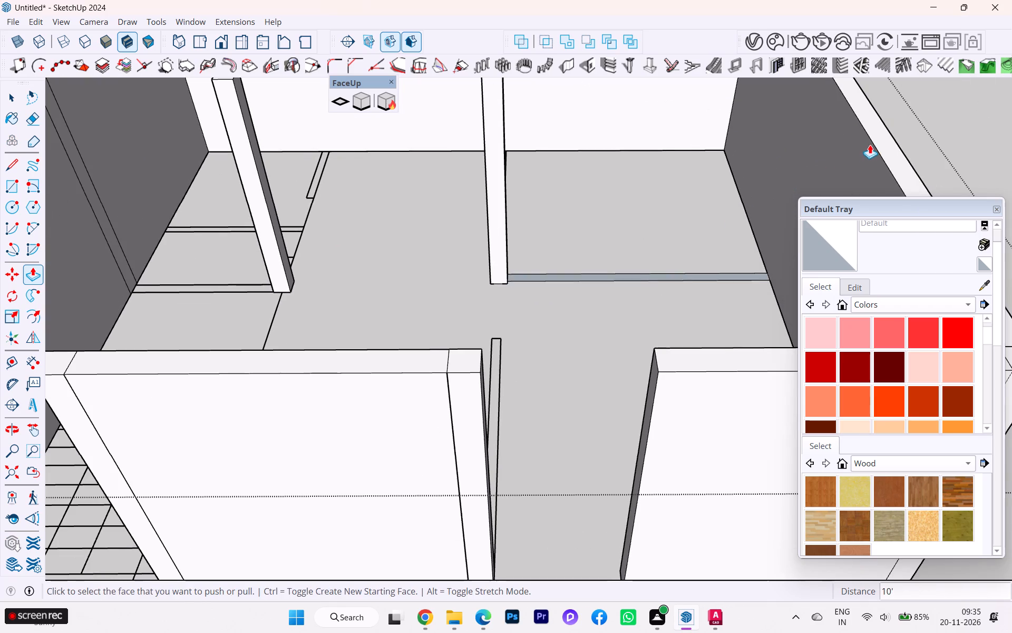
# Reverse the partition strip face between the interior column and the outer side wall.
pyautogui.scroll(-2, 332, 295)
pyautogui.moveTo(328, 301); pyautogui.dragTo(255, 434, button='middle')
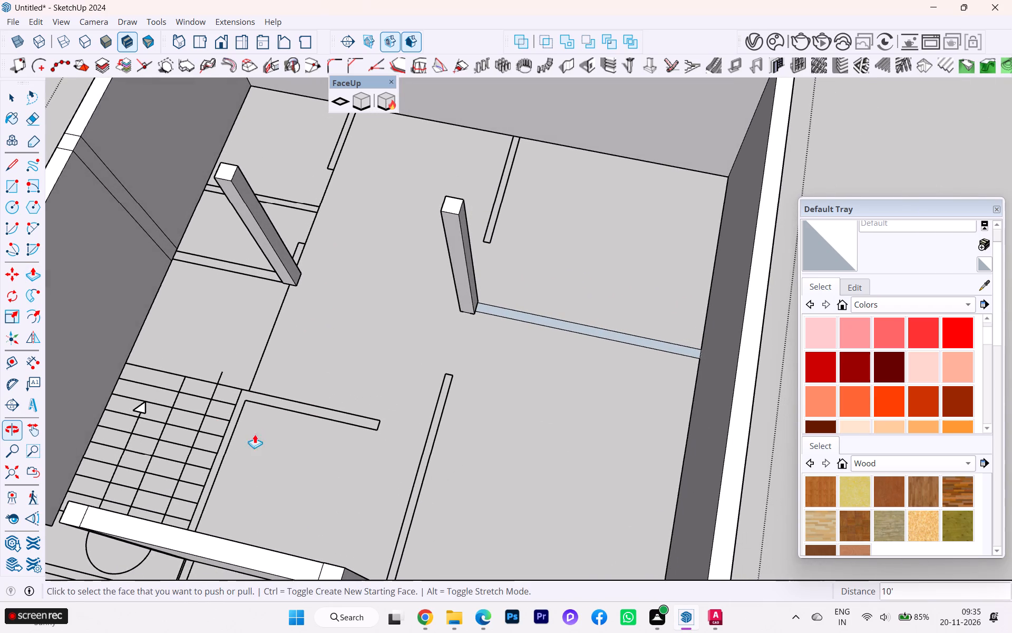
pyautogui.click(11, 100)
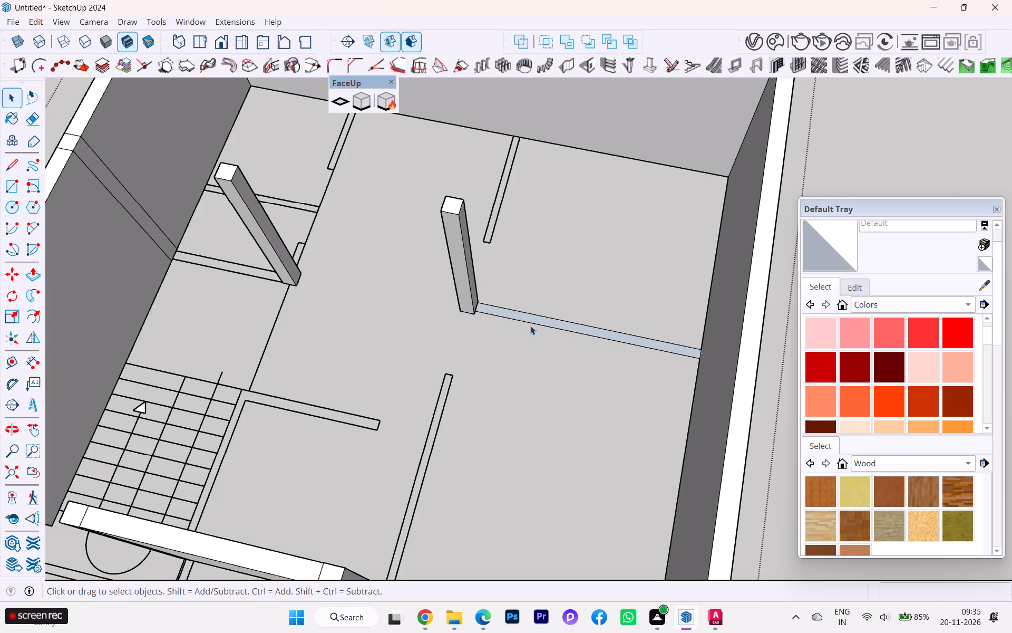
pyautogui.click(538, 322)
pyautogui.rightClick(538, 322)
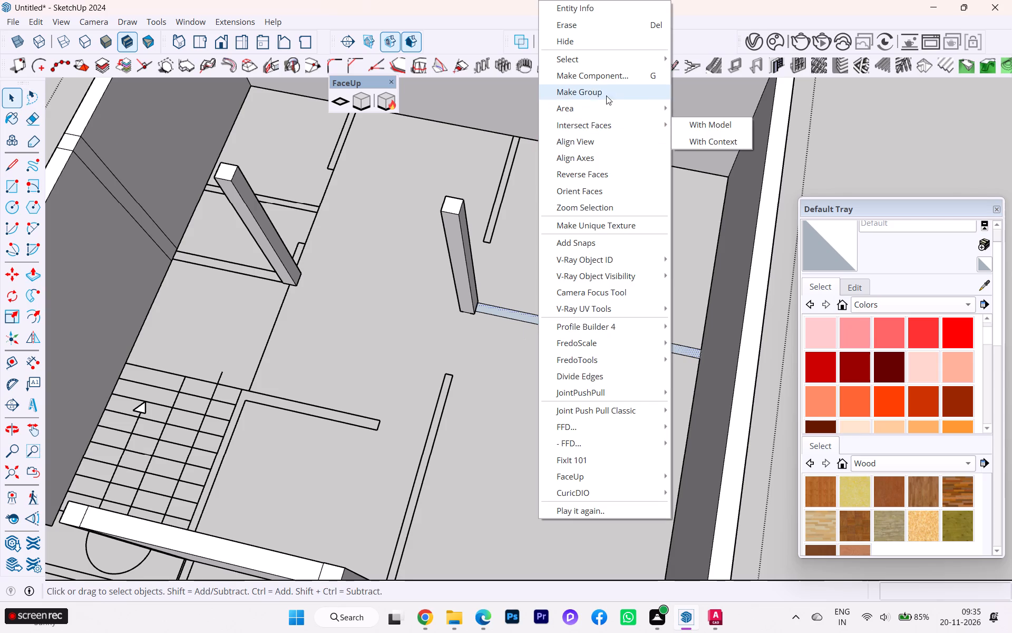
pyautogui.click(579, 170)
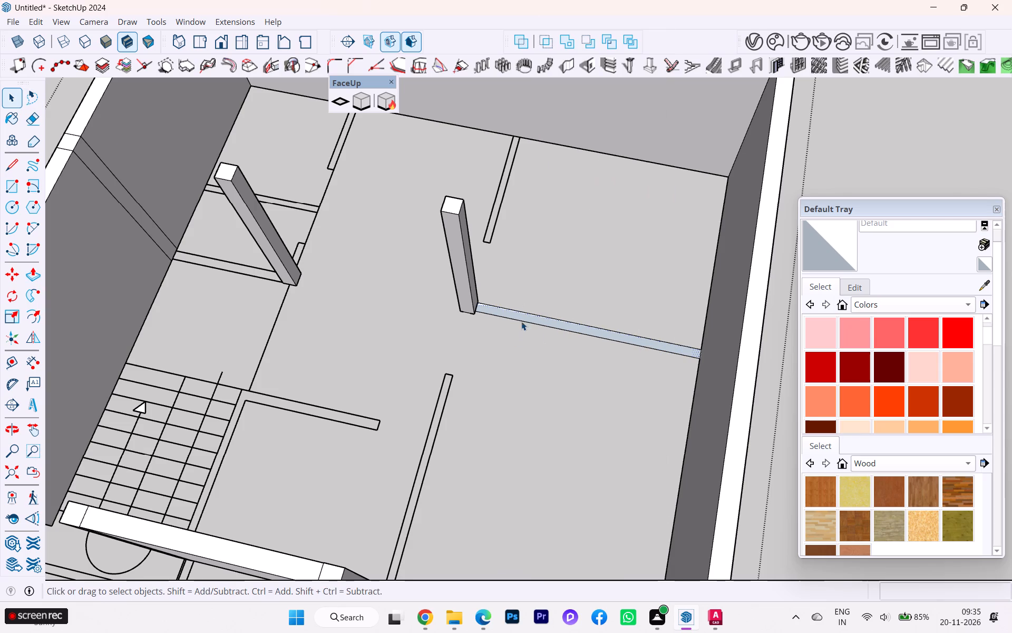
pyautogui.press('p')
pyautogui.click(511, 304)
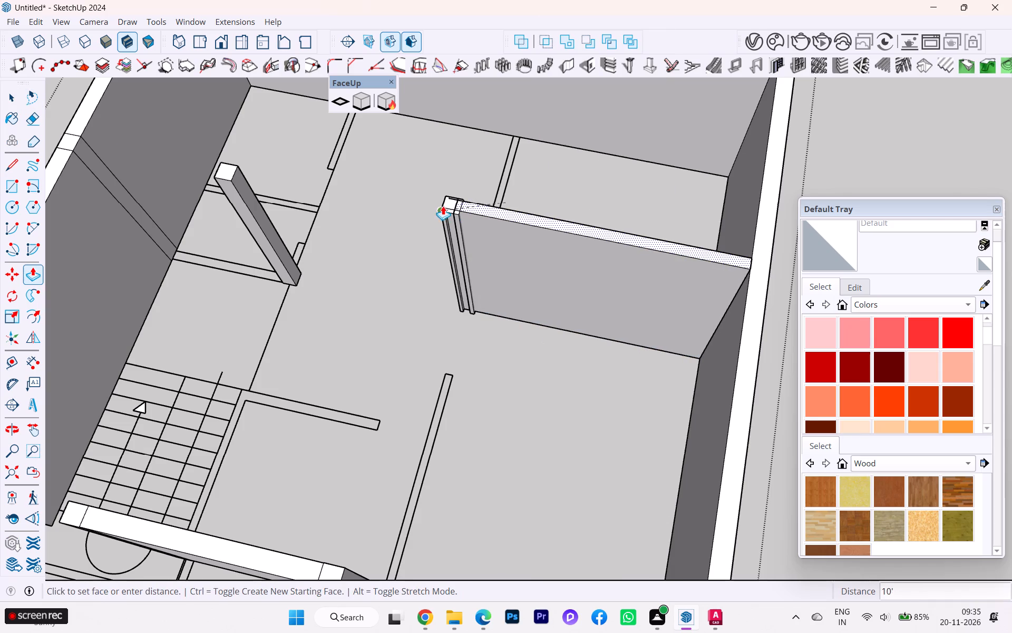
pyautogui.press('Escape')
# Draw a line about 7" long across the partition strip's end where it meets the interior column.
pyautogui.scroll(3, 477, 315)
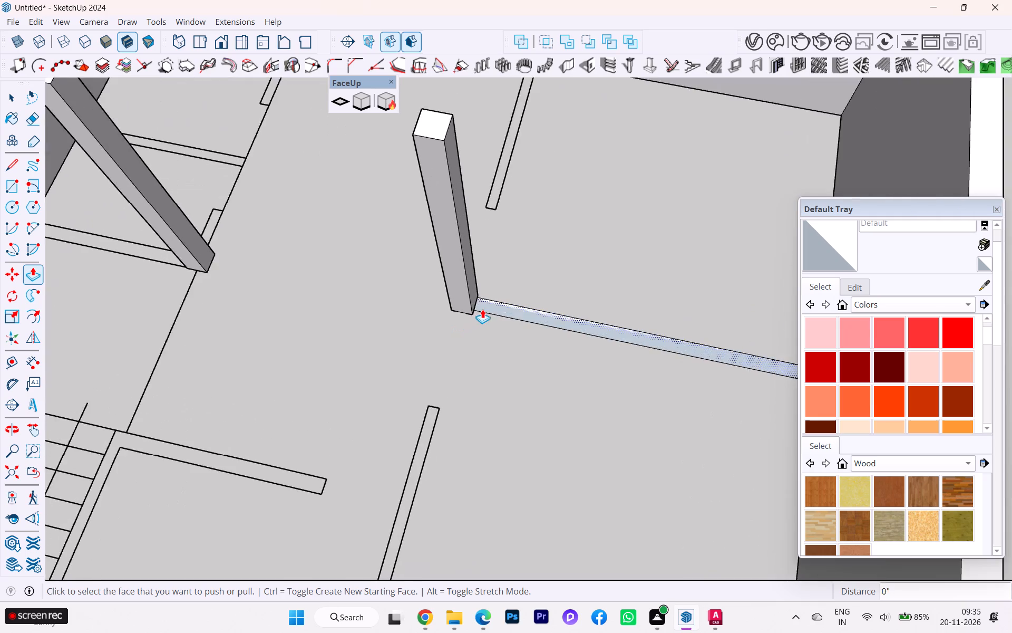
pyautogui.scroll(6, 482, 309)
pyautogui.press('l')
pyautogui.scroll(3, 480, 316)
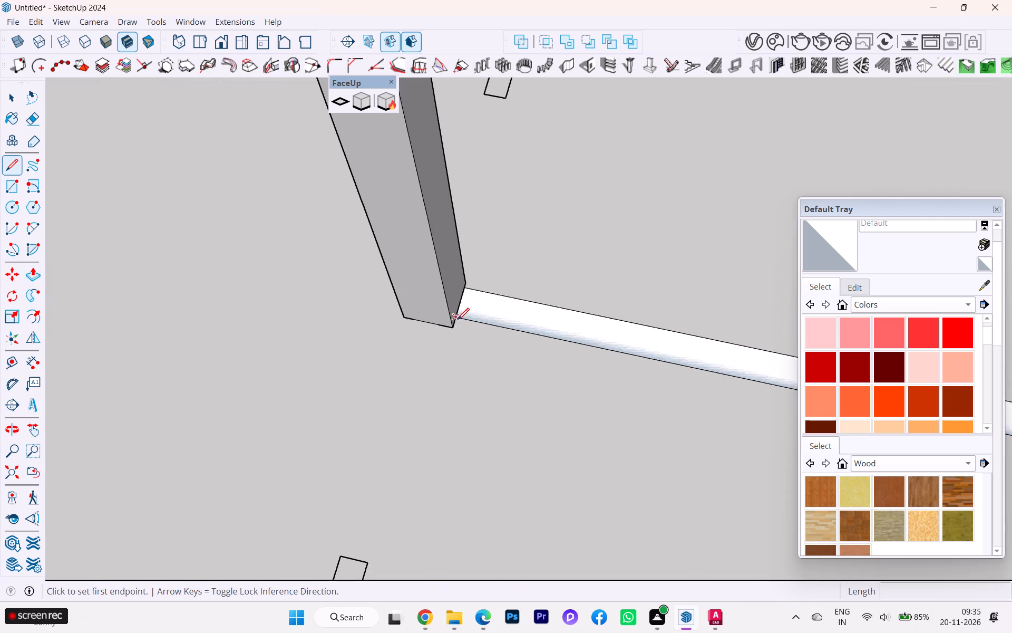
pyautogui.scroll(4, 458, 320)
pyautogui.click(456, 320)
pyautogui.click(471, 272)
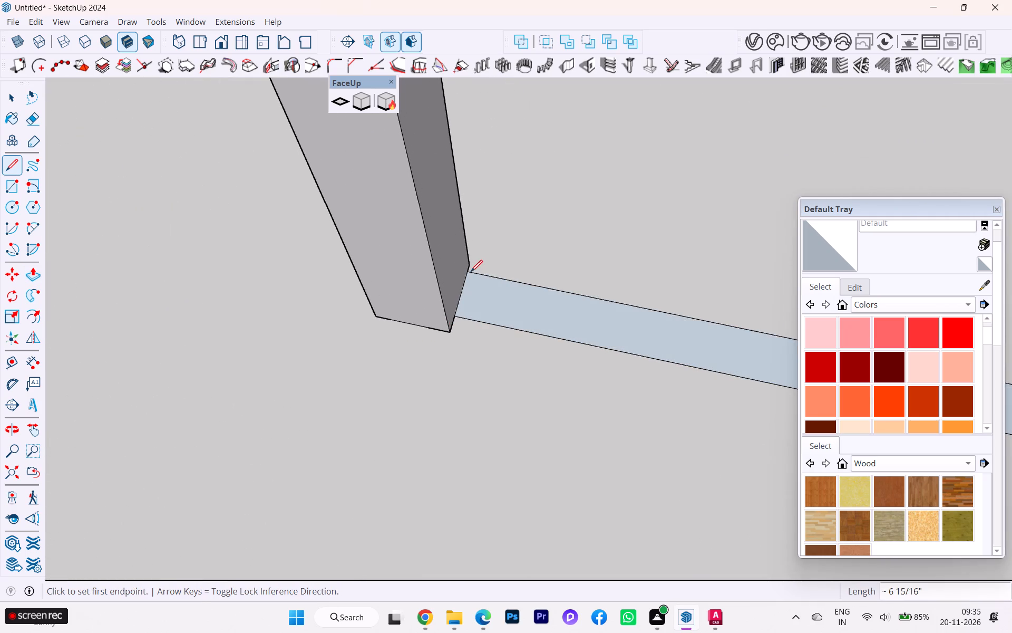
pyautogui.press('Escape')
# Push/Pull the partition strip between the interior column and the outer side wall up to the 10' column height.
pyautogui.press('p')
pyautogui.click(493, 305)
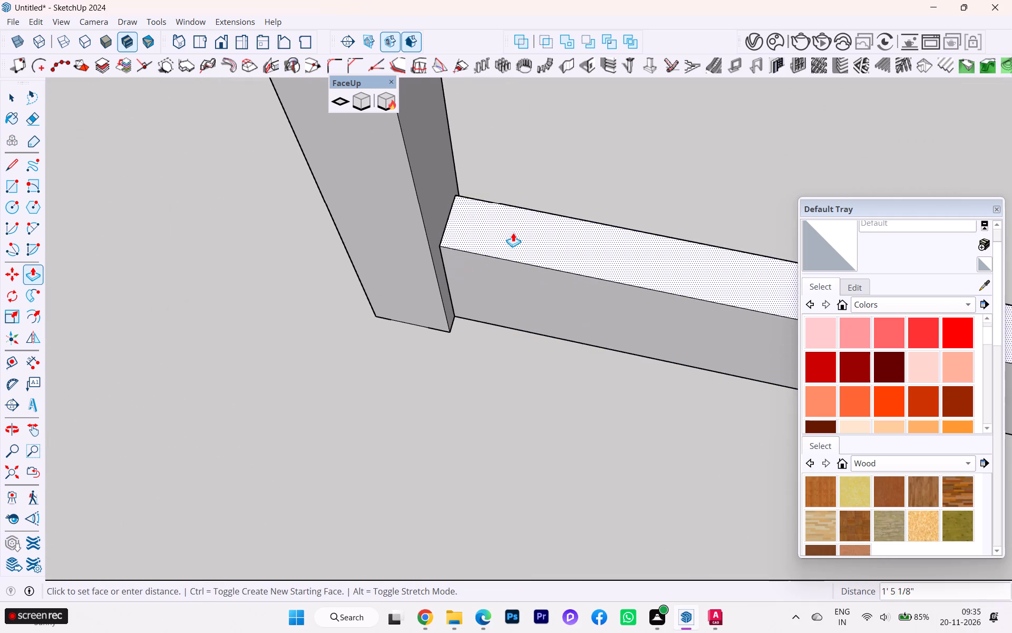
pyautogui.scroll(-2, 494, 243)
pyautogui.scroll(1, 468, 254)
pyautogui.scroll(-7, 463, 257)
pyautogui.scroll(-9, 440, 321)
pyautogui.scroll(1, 434, 333)
pyautogui.scroll(-2, 434, 333)
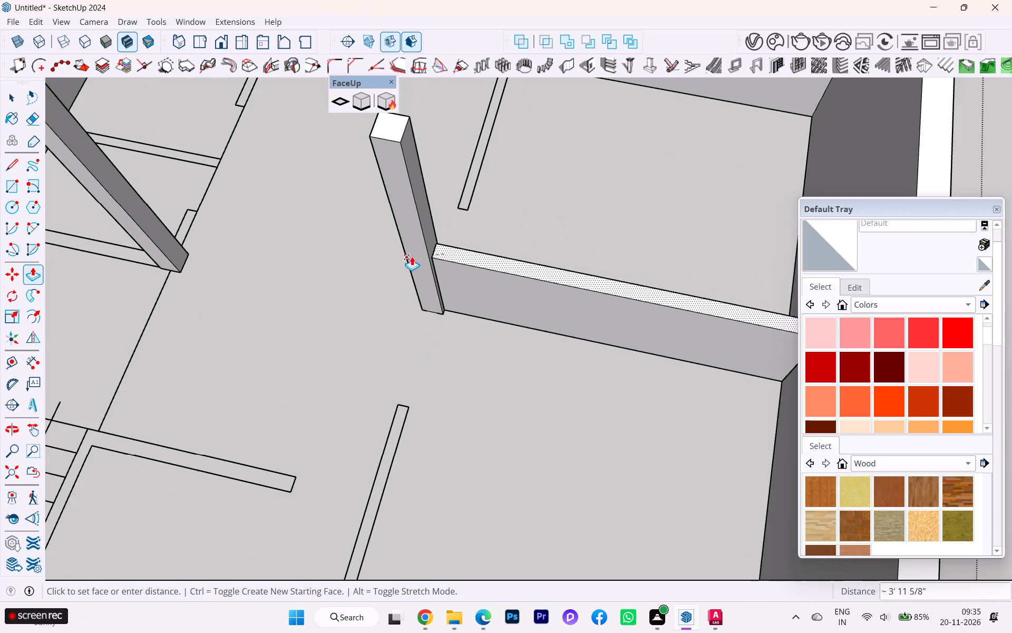
pyautogui.click(381, 135)
# Examine the new partition's junction with its column and the interior wall outlines still lying flat on the plan.
pyautogui.scroll(4, 399, 145)
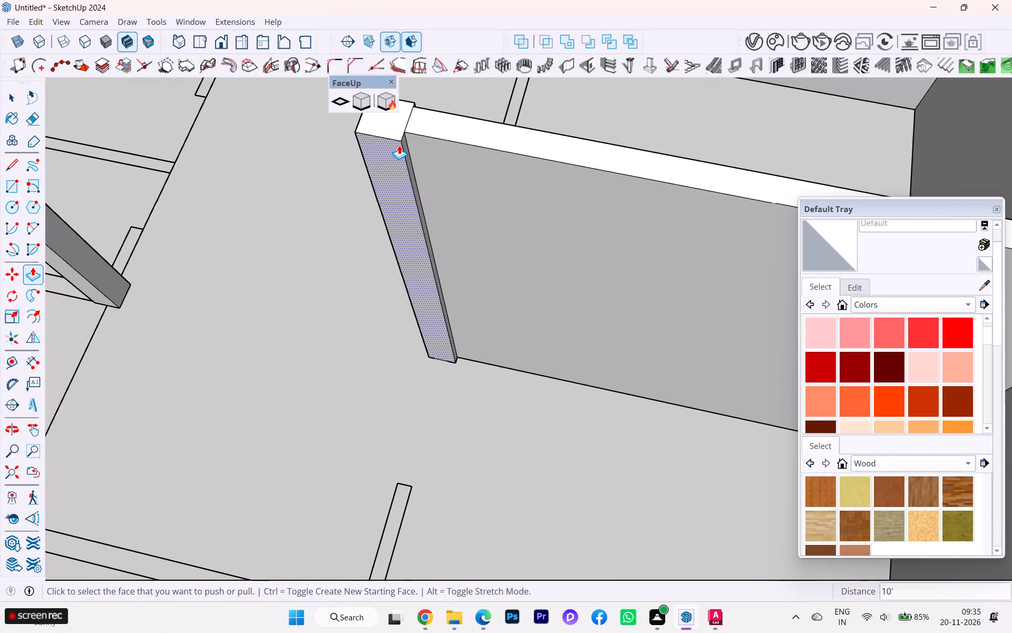
pyautogui.scroll(2, 399, 145)
pyautogui.scroll(-2, 513, 178)
pyautogui.scroll(2, 542, 193)
pyautogui.scroll(-4, 545, 196)
pyautogui.moveTo(527, 247); pyautogui.dragTo(557, 265, button='middle')
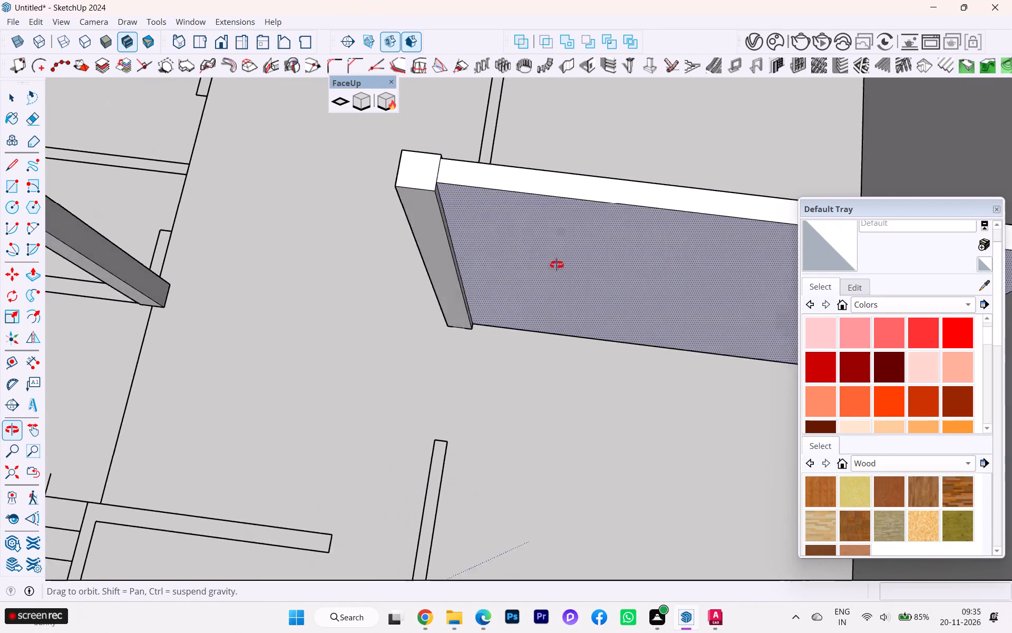
pyautogui.moveTo(557, 265); pyautogui.dragTo(517, 198, button='middle')
pyautogui.moveTo(495, 185); pyautogui.dragTo(404, 187, button='middle')
pyautogui.scroll(-7, 535, 277)
pyautogui.scroll(-3, 359, 241)
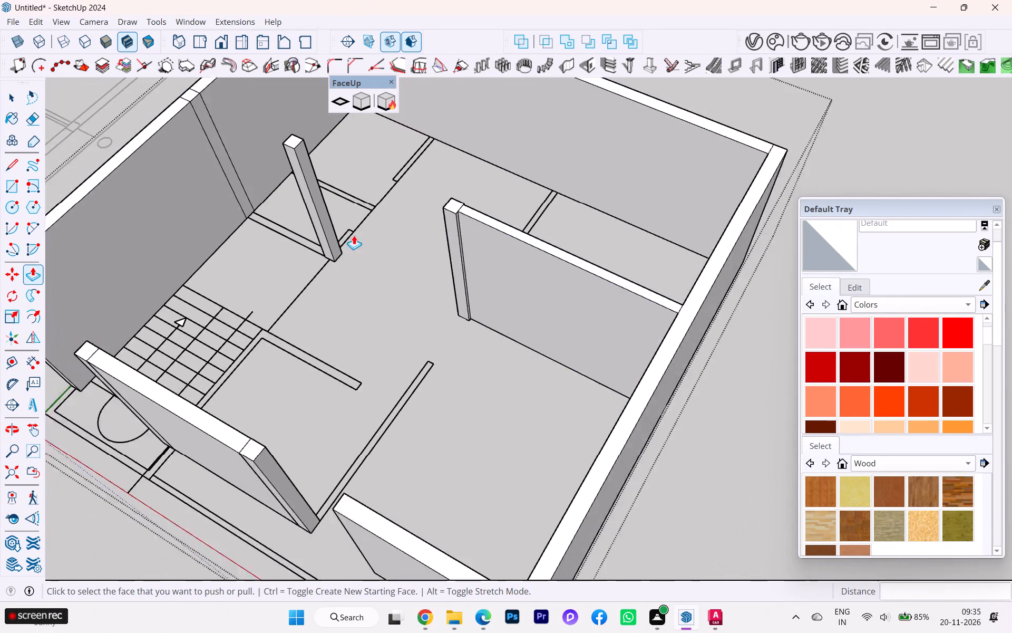
pyautogui.moveTo(337, 237); pyautogui.dragTo(215, 274, button='middle')
pyautogui.scroll(-3, 236, 262)
pyautogui.scroll(6, 258, 290)
pyautogui.scroll(-1, 258, 291)
pyautogui.moveTo(257, 291); pyautogui.dragTo(371, 229, button='middle')
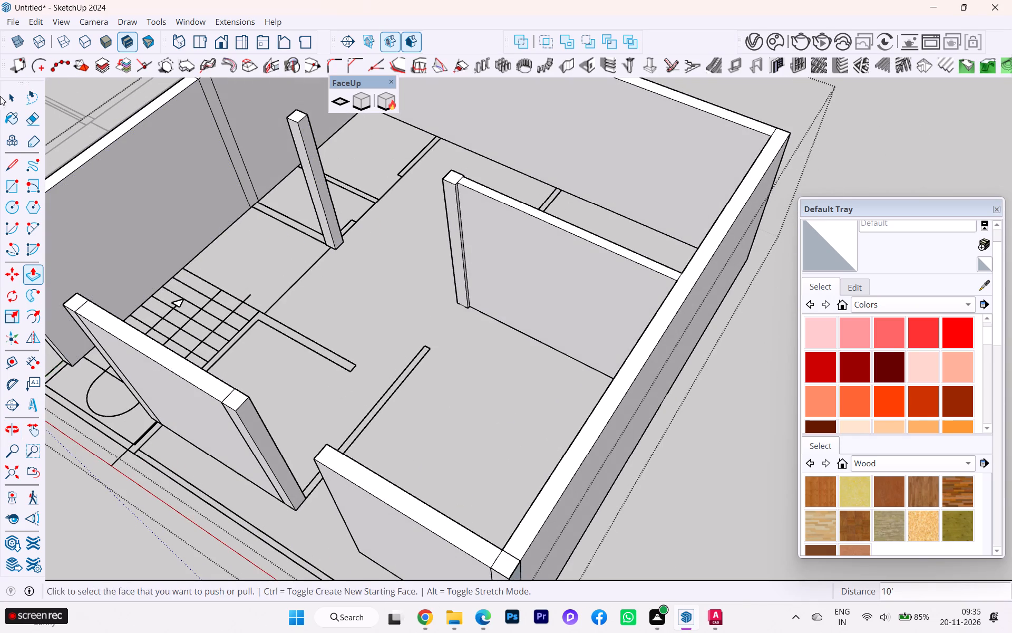
# Draw a rectangle about 10' 8" long over the partition strip running inward from the front wall's column beside the entrance gap.
pyautogui.click(11, 191)
pyautogui.moveTo(360, 477); pyautogui.dragTo(124, 497, button='middle')
pyautogui.scroll(-1, 360, 477)
pyautogui.scroll(6, 235, 346)
pyautogui.scroll(-2, 260, 330)
pyautogui.scroll(11, 266, 328)
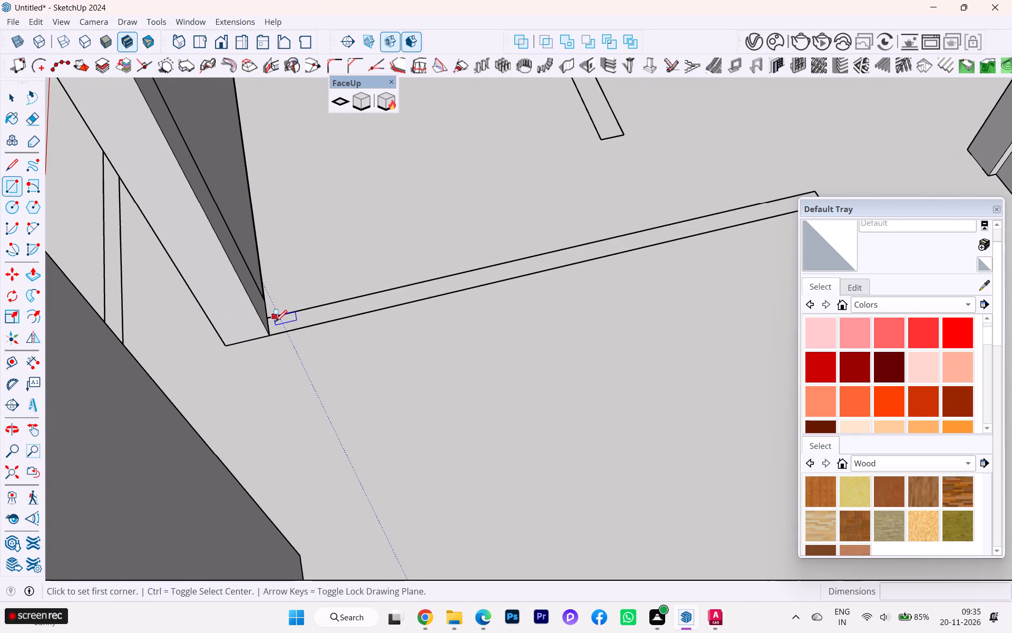
pyautogui.click(271, 316)
pyautogui.scroll(-5, 482, 294)
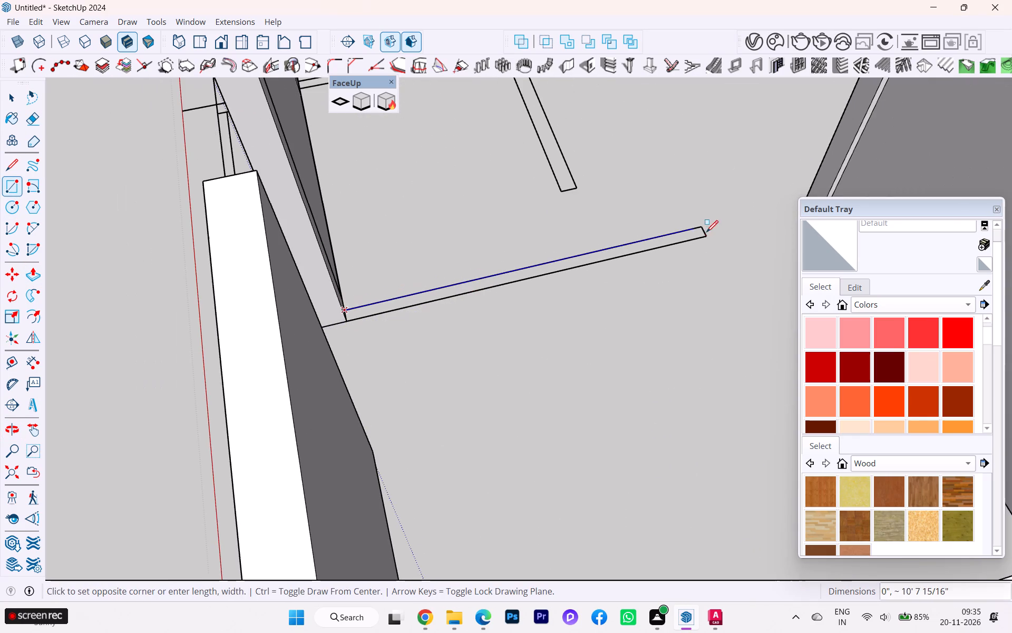
pyautogui.click(709, 237)
# Push/Pull the new partition strip face up 10' to match the height of the adjacent front wall.
pyautogui.press('p')
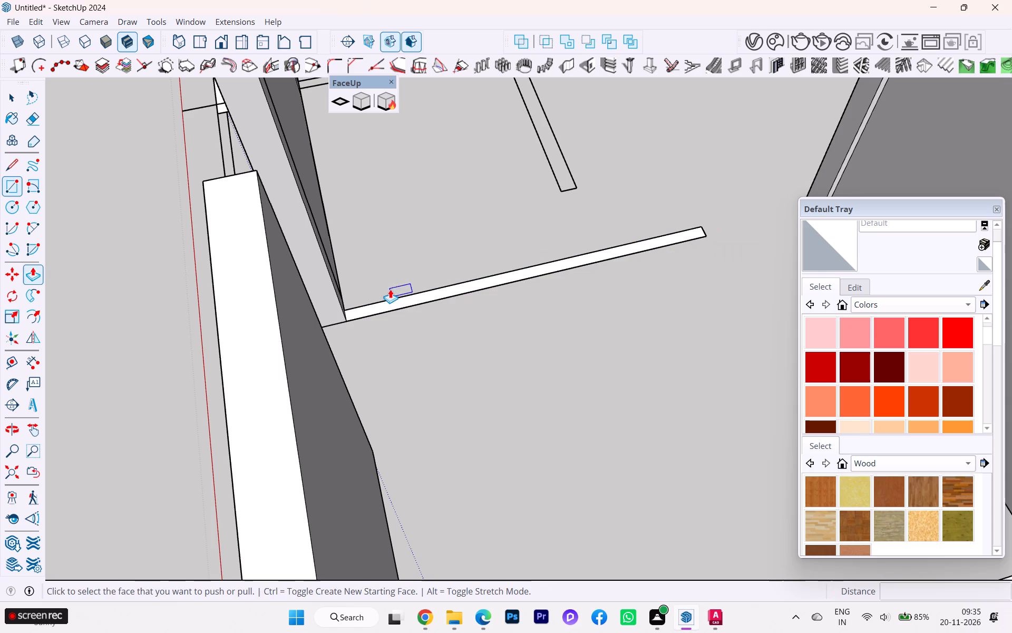
pyautogui.click(387, 295)
pyautogui.click(379, 306)
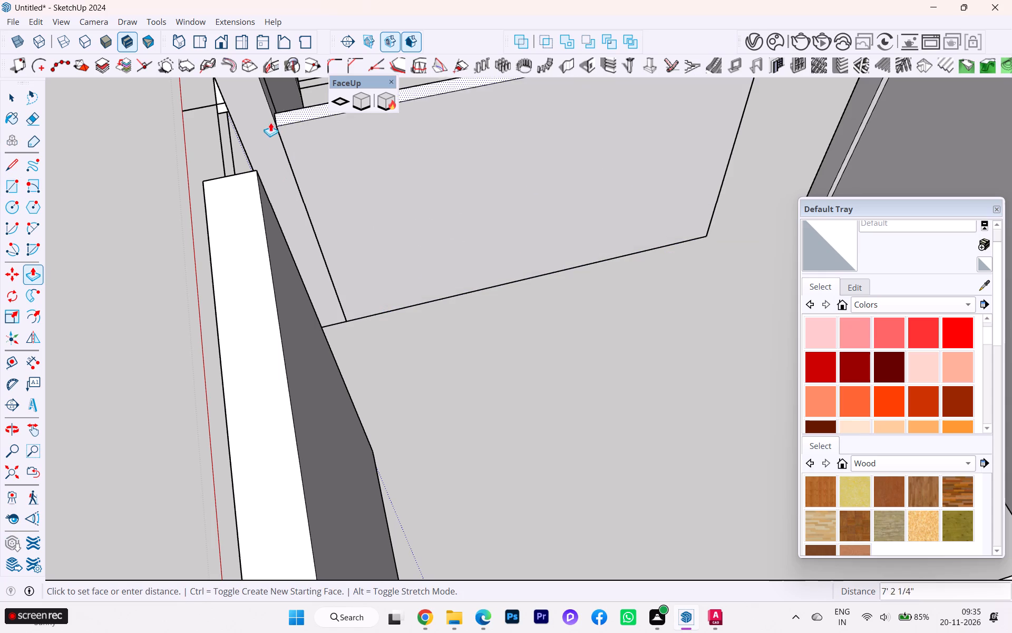
pyautogui.click(220, 187)
pyautogui.scroll(-5, 452, 254)
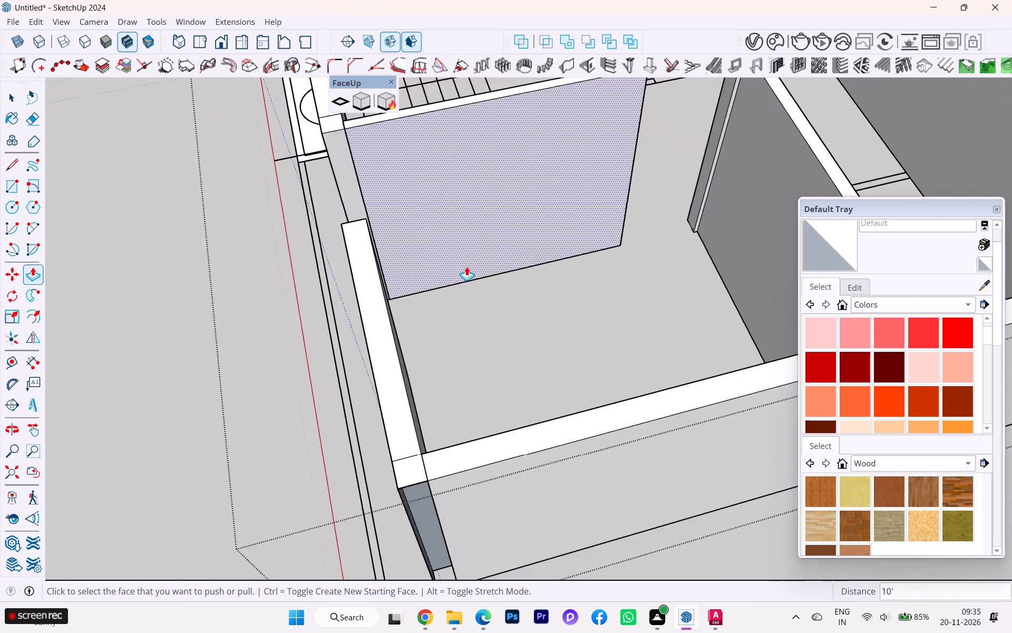
# Examine the new partition, the front walls and the flat stair landing face still lying on the plan.
pyautogui.moveTo(481, 260); pyautogui.dragTo(640, 239, button='middle')
pyautogui.scroll(-2, 372, 280)
pyautogui.moveTo(185, 307); pyautogui.dragTo(273, 284, button='middle')
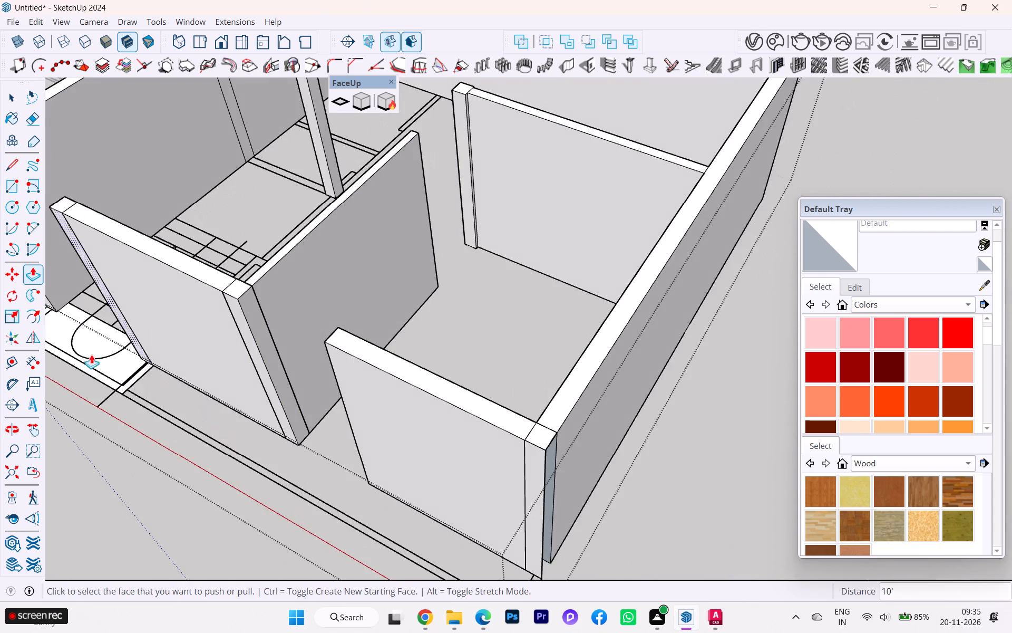
pyautogui.scroll(3, 86, 361)
pyautogui.scroll(-2, 176, 340)
pyautogui.scroll(-1, 690, 210)
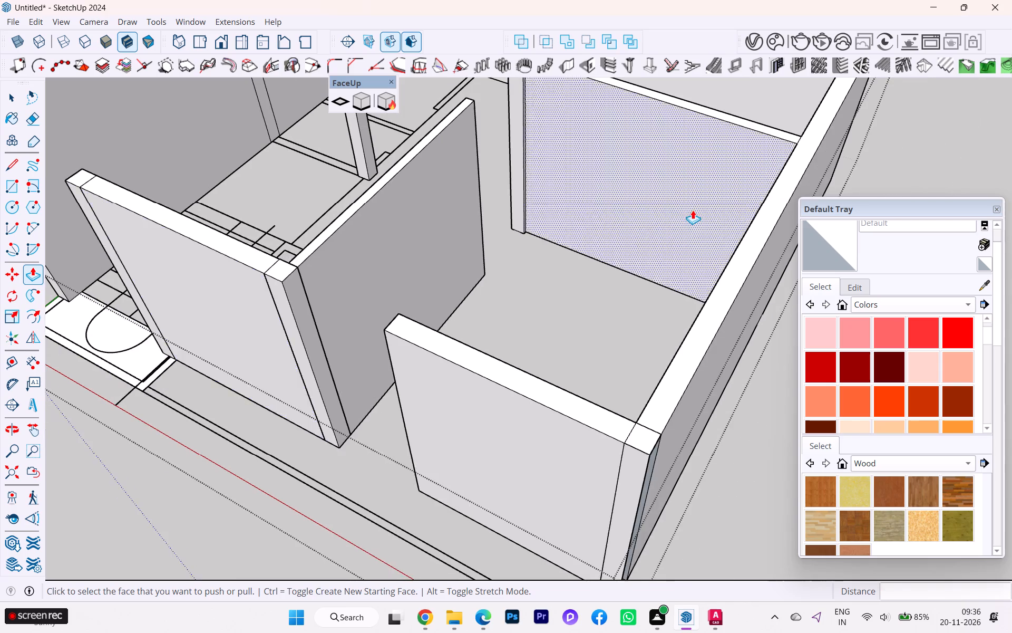
pyautogui.scroll(-3, 693, 210)
pyautogui.scroll(1, 693, 210)
pyautogui.scroll(-2, 693, 210)
# Inspect the curved line and the flat landing face at the foot of the stairs by selecting them and viewing their available commands.
pyautogui.click(5, 90)
pyautogui.scroll(1, 308, 311)
pyautogui.scroll(-3, 314, 314)
pyautogui.scroll(2, 315, 314)
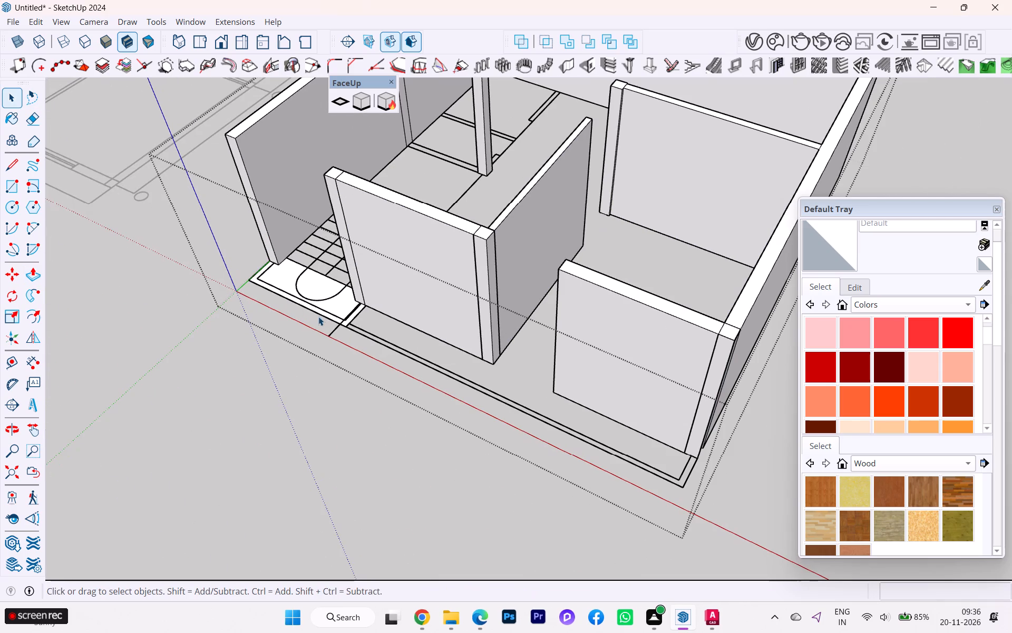
pyautogui.click(325, 301)
pyautogui.rightClick(325, 301)
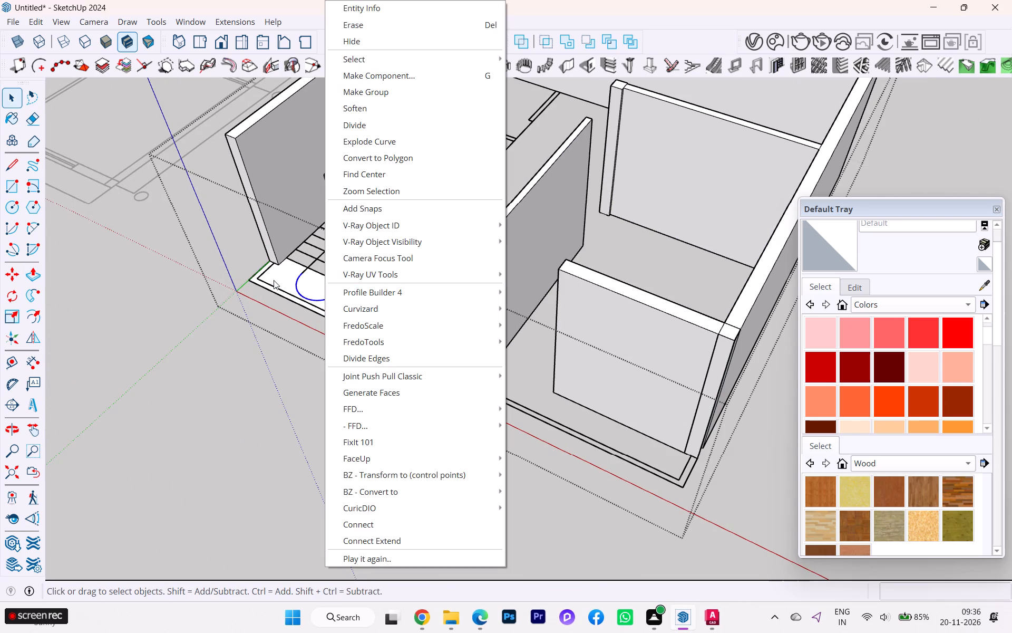
pyautogui.click(274, 280)
pyautogui.rightClick(281, 273)
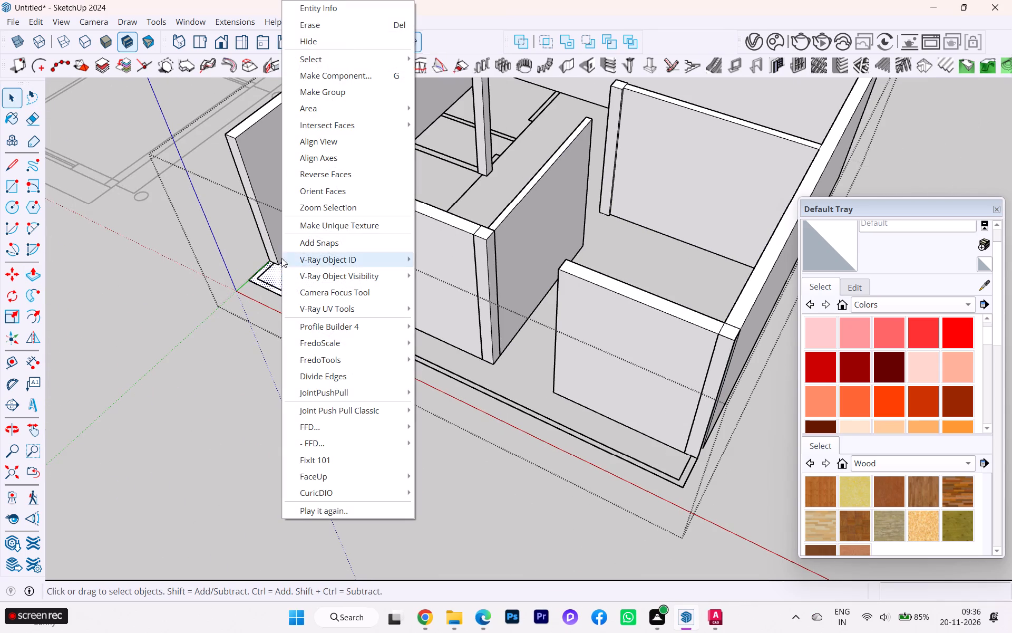
pyautogui.click(263, 272)
pyautogui.scroll(4, 275, 279)
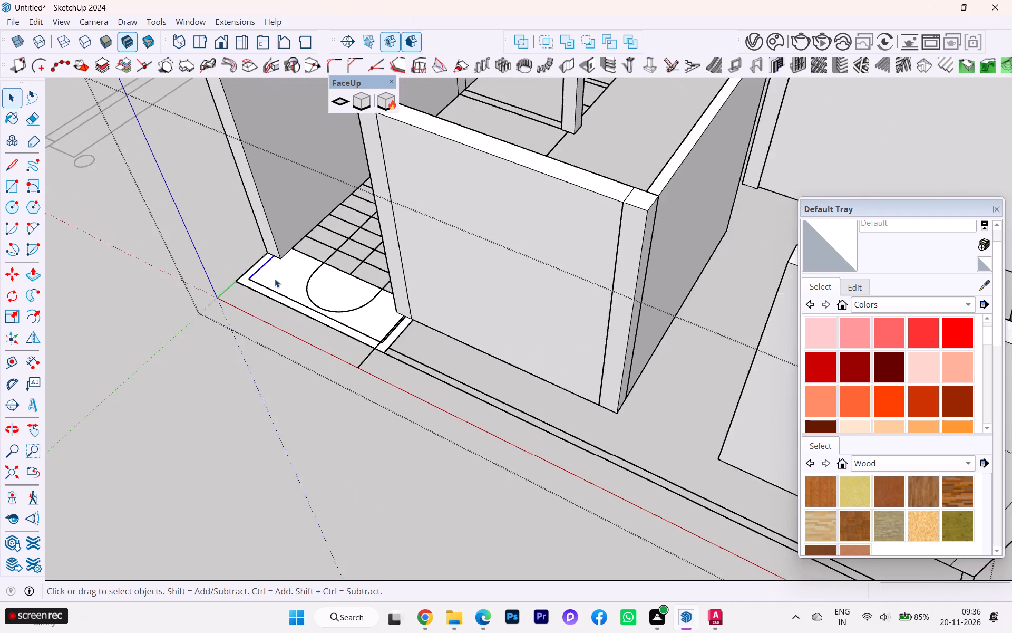
pyautogui.scroll(2, 275, 279)
pyautogui.scroll(-1, 275, 279)
pyautogui.scroll(1, 275, 279)
pyautogui.click(277, 276)
pyautogui.doubleClick(281, 273)
pyautogui.click(286, 270)
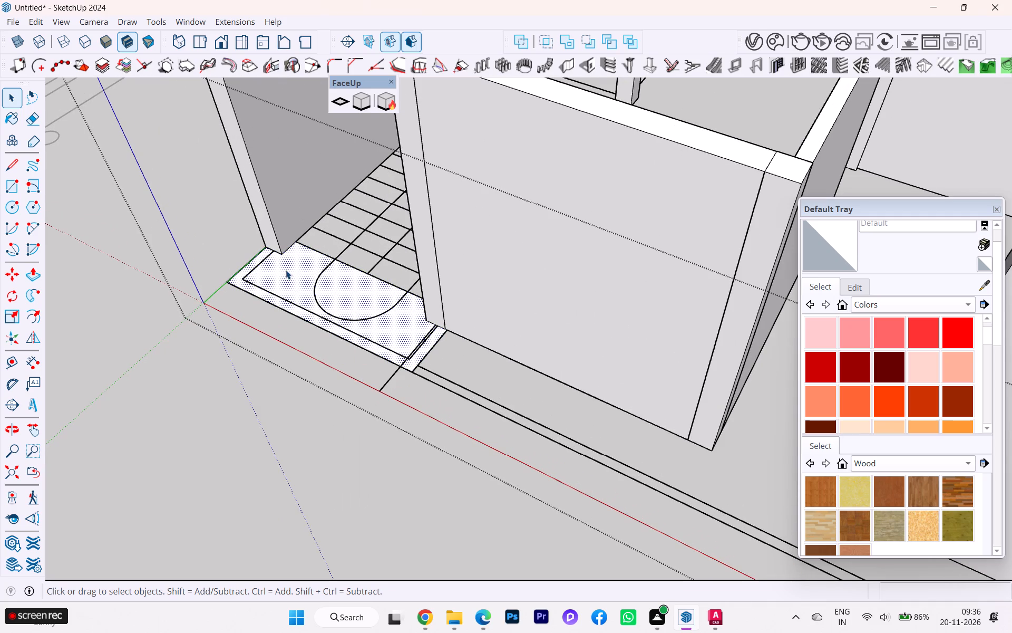
# Check whether the border strip around the stair landing can be selected separately from the landing face.
pyautogui.press('`')
pyautogui.scroll(2, 267, 296)
pyautogui.scroll(5, 398, 322)
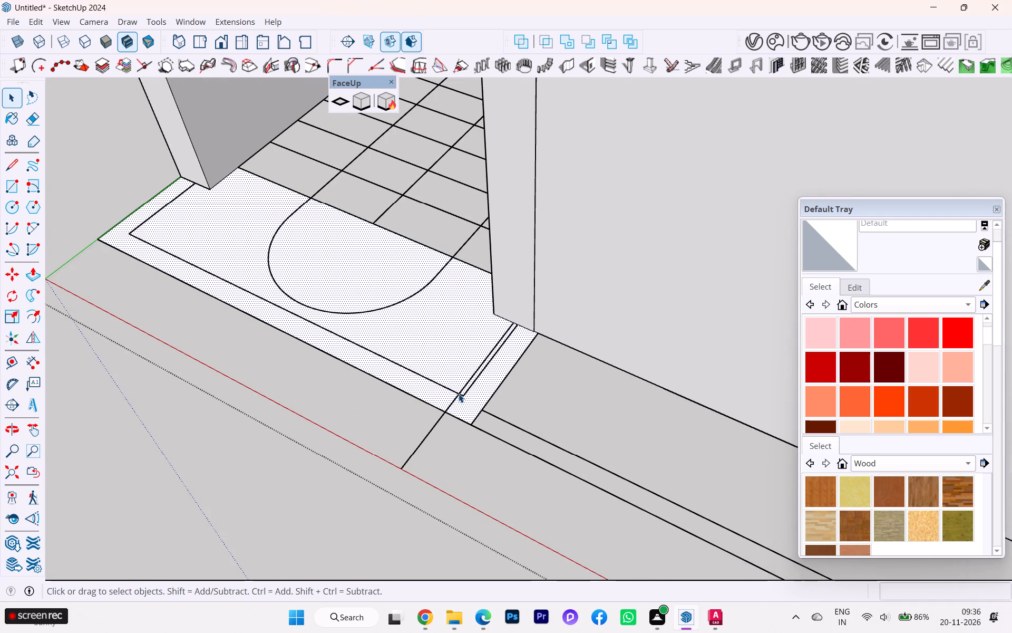
pyautogui.scroll(-2, 459, 394)
pyautogui.moveTo(520, 408); pyautogui.dragTo(582, 434, button='middle')
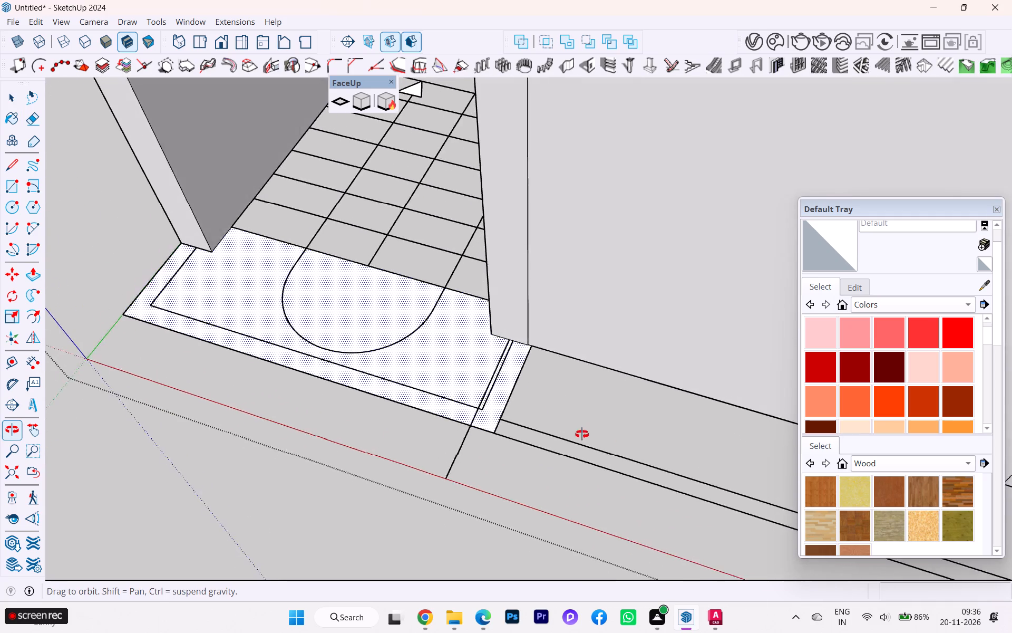
pyautogui.moveTo(582, 434); pyautogui.dragTo(719, 447, button='middle')
pyautogui.scroll(1, 441, 447)
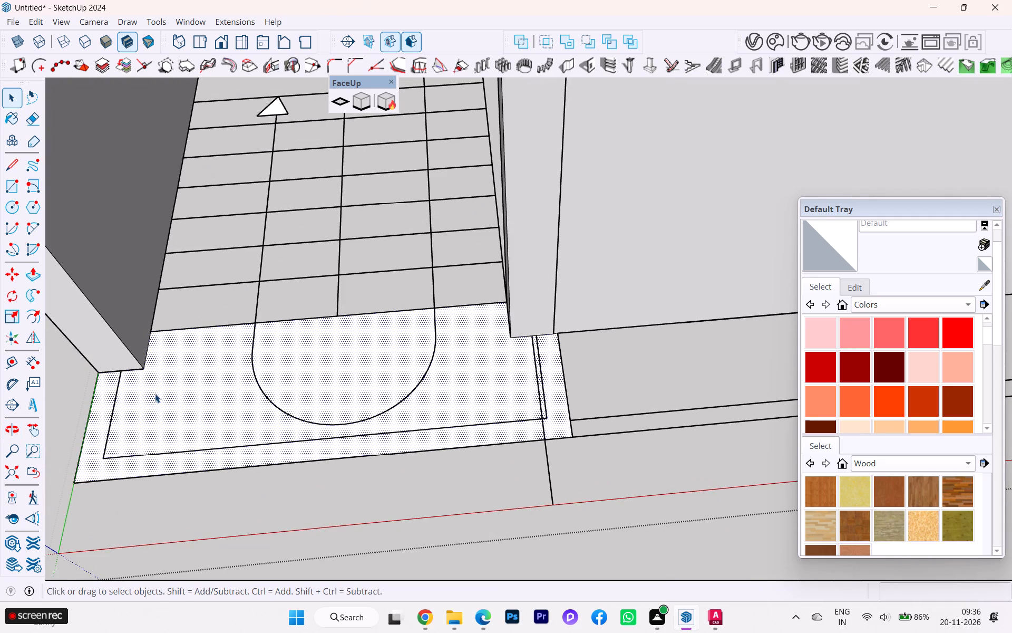
pyautogui.keyDown('shift'); pyautogui.click(159, 389); pyautogui.keyUp('shift')
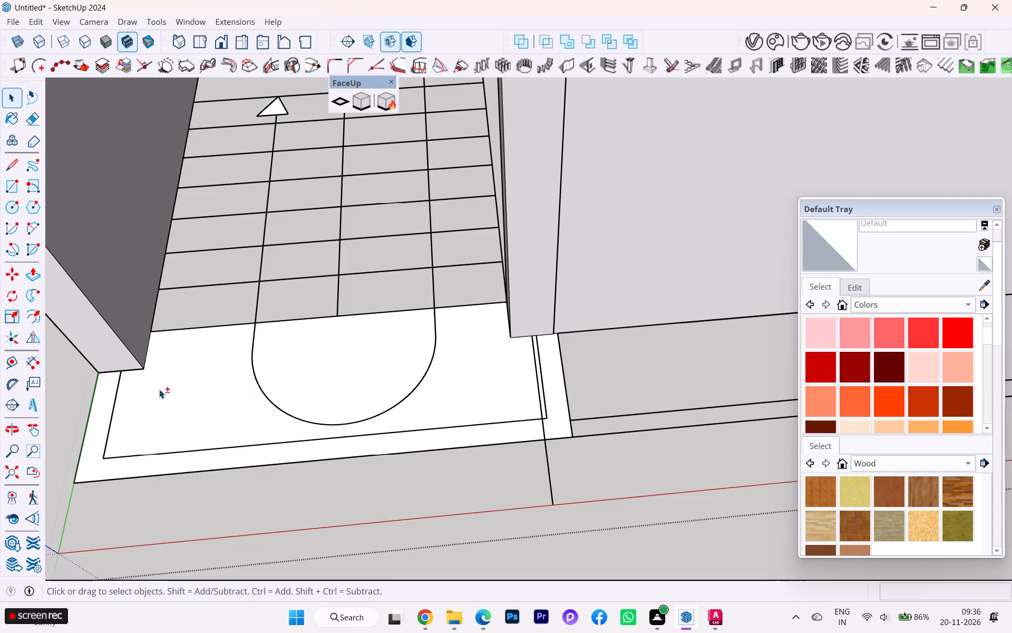
pyautogui.keyDown('ctrl'); pyautogui.keyDown('shift'); pyautogui.click(150, 455); pyautogui.keyUp('shift'); pyautogui.keyUp('ctrl')
pyautogui.keyDown('shift'); pyautogui.click(145, 465); pyautogui.keyUp('shift')
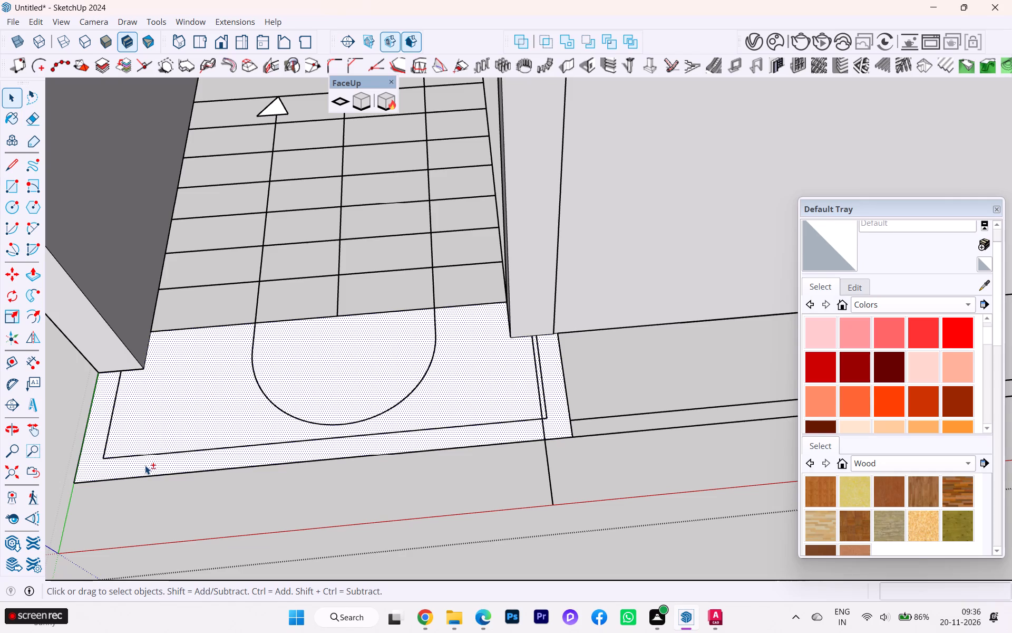
pyautogui.keyDown('ctrl'); pyautogui.keyDown('shift'); pyautogui.click(167, 433); pyautogui.keyUp('shift'); pyautogui.keyUp('ctrl')
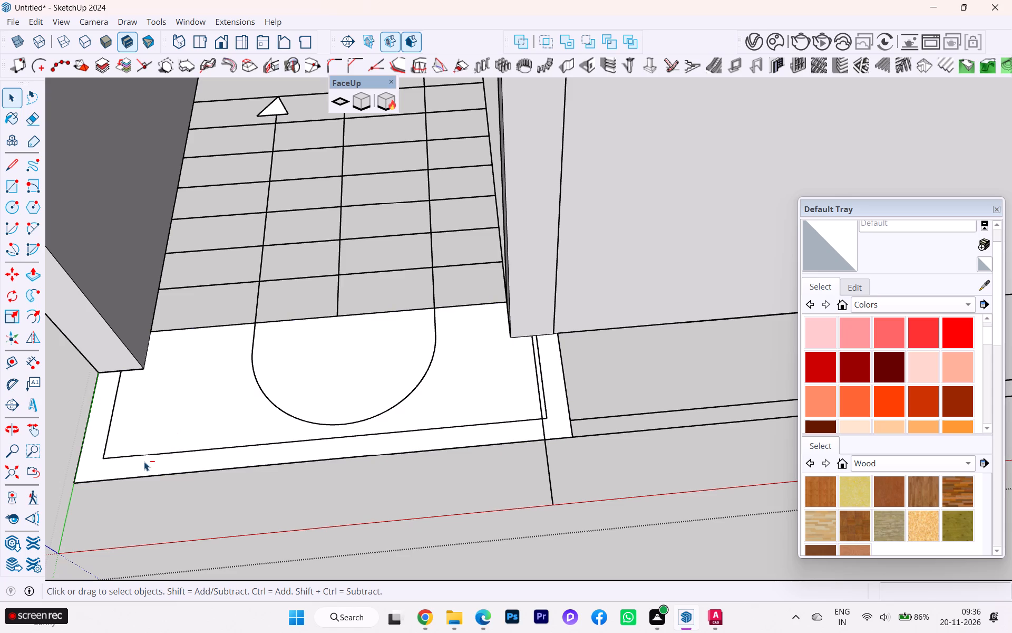
pyautogui.keyDown('ctrl'); pyautogui.keyDown('shift'); pyautogui.click(144, 462); pyautogui.keyUp('shift'); pyautogui.keyUp('ctrl')
pyautogui.click(194, 427)
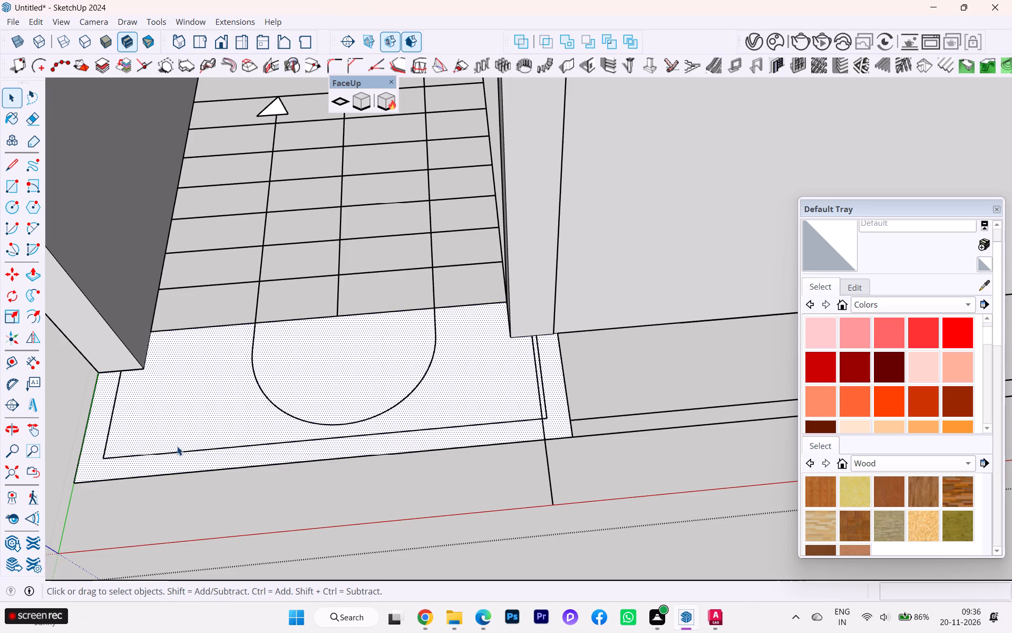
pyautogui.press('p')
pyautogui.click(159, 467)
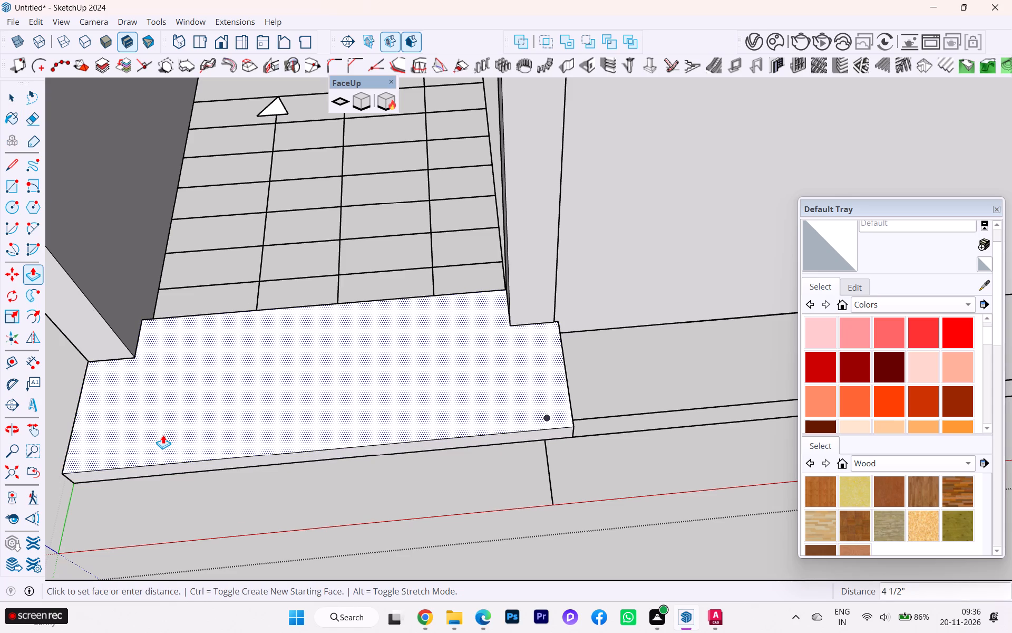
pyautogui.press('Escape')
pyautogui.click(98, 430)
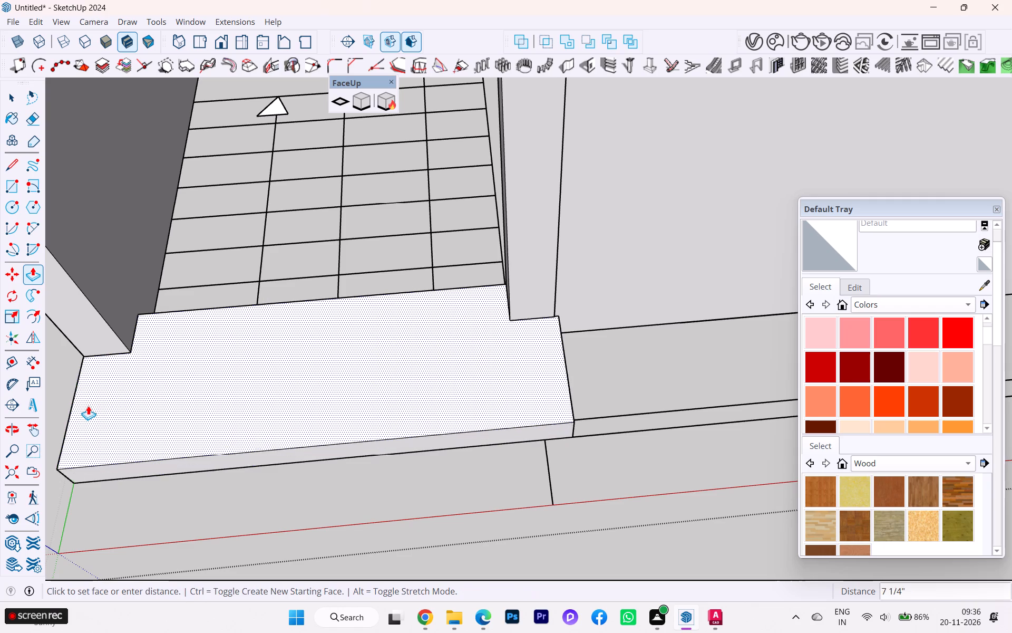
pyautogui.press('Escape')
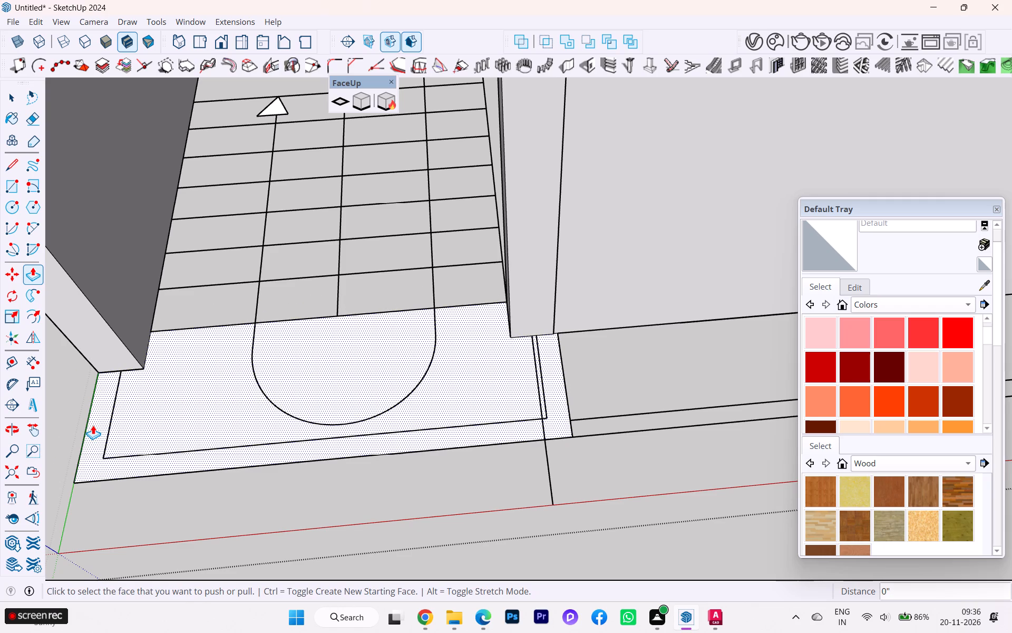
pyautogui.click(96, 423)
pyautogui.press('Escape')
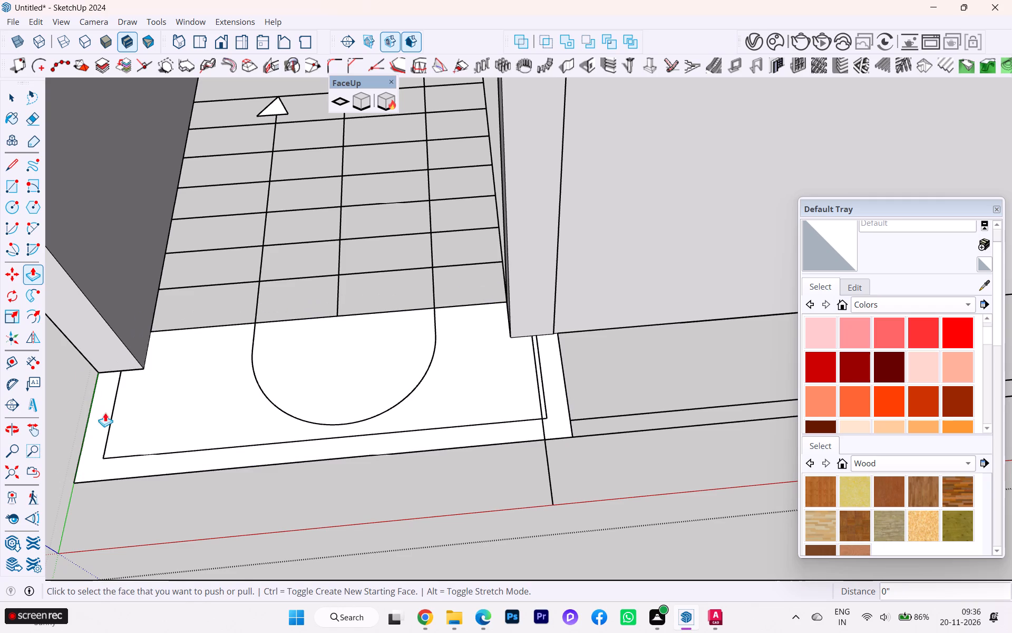
# Draw 4 1/2" lines across both ends of the landing's border strip where they meet the wall columns.
pyautogui.press('l')
pyautogui.scroll(4, 573, 341)
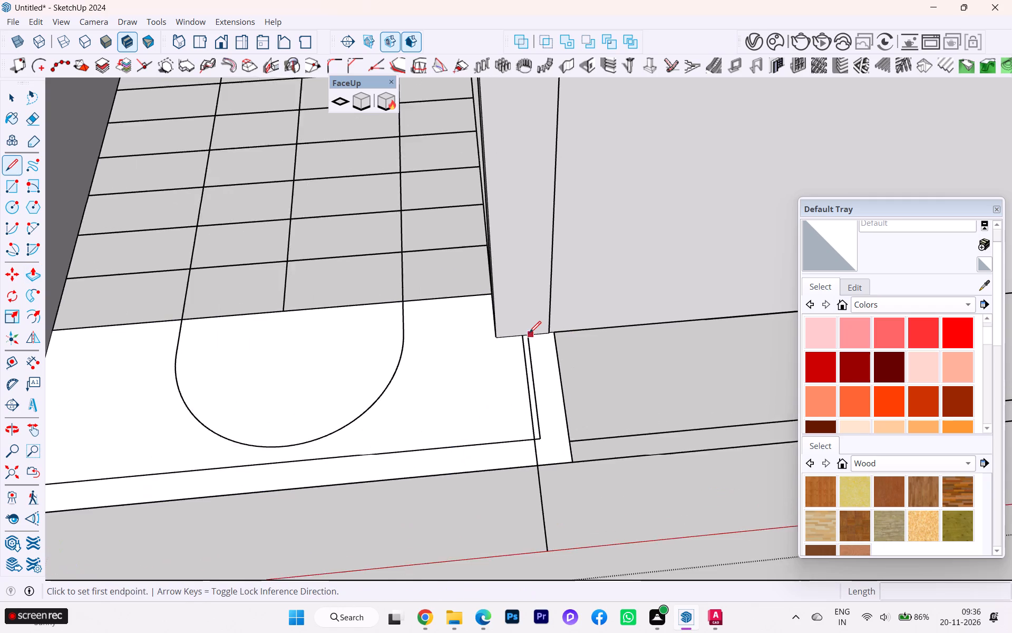
pyautogui.scroll(2, 529, 333)
pyautogui.click(530, 337)
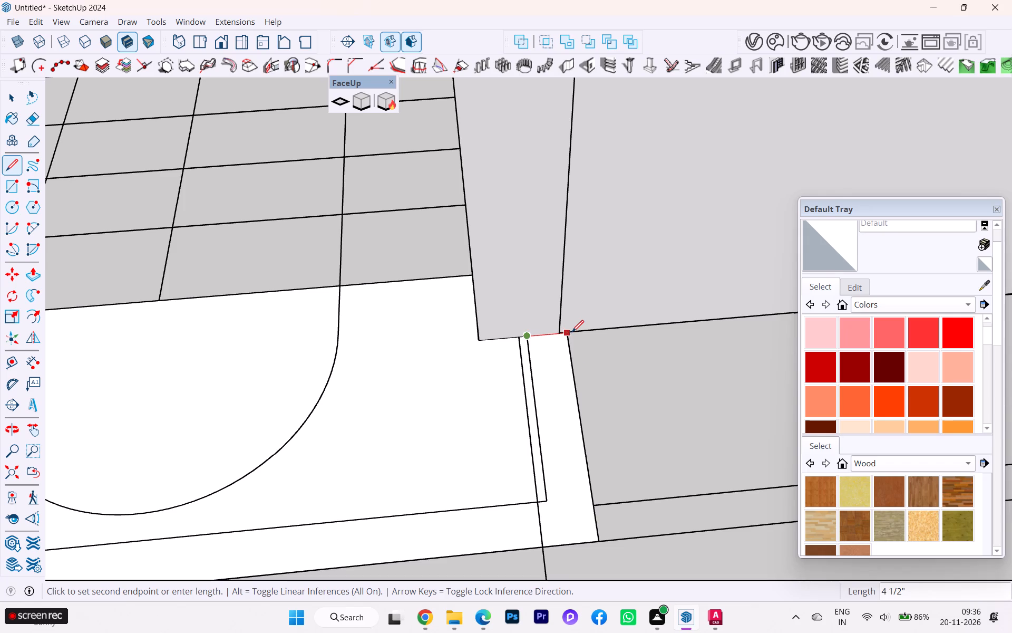
pyautogui.click(571, 333)
pyautogui.scroll(-4, 633, 350)
pyautogui.scroll(-4, 606, 406)
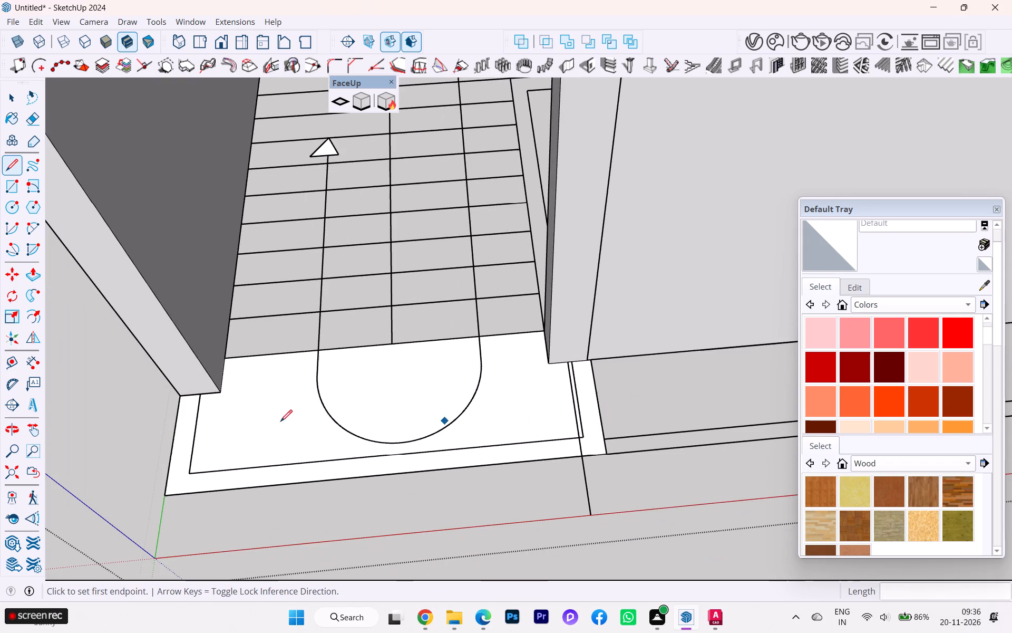
pyautogui.click(176, 395)
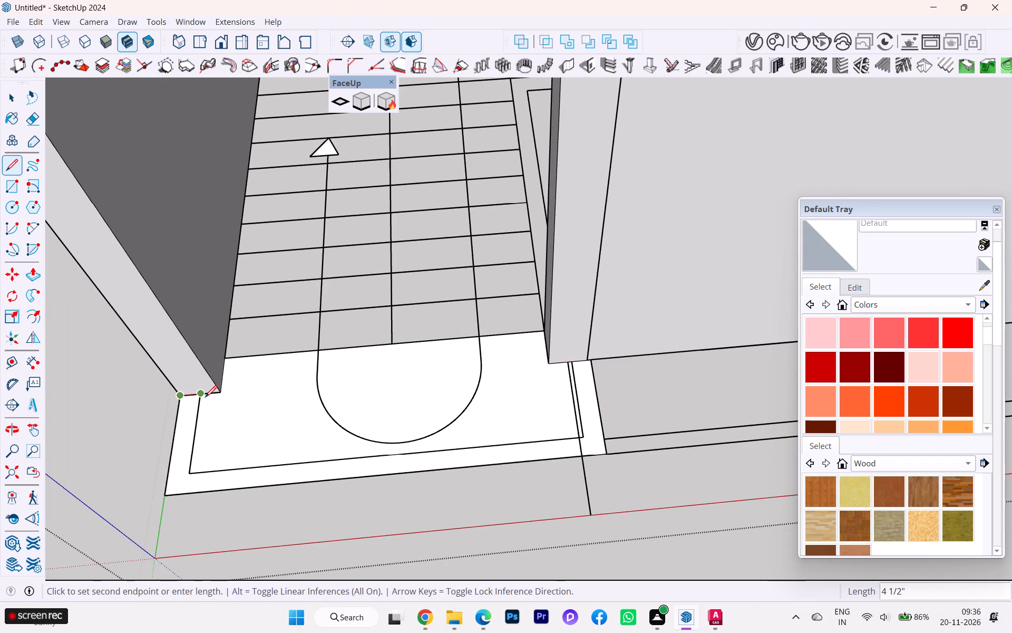
pyautogui.click(205, 397)
pyautogui.press('Escape')
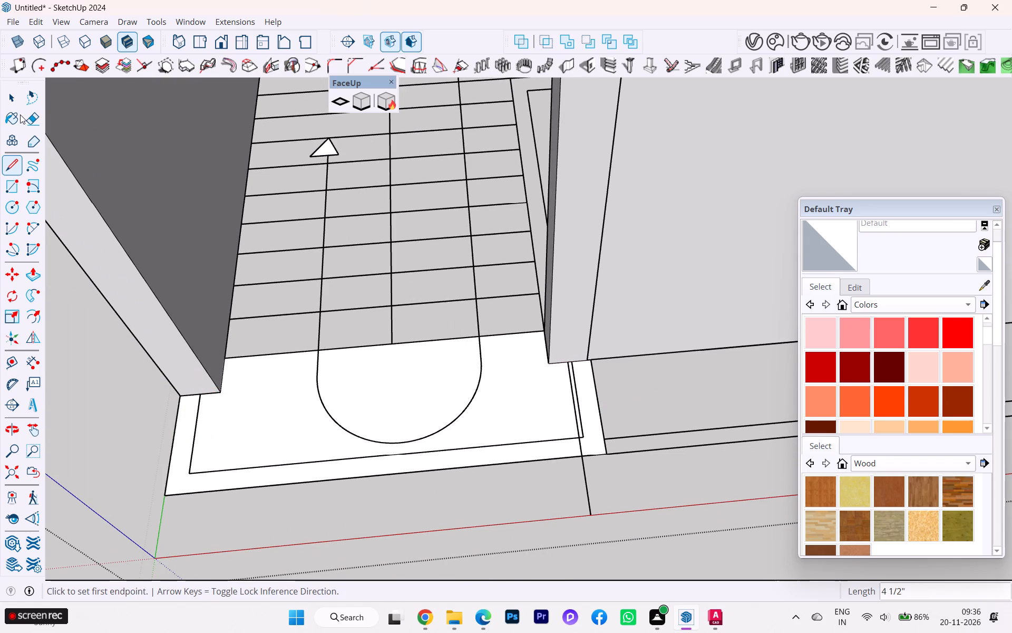
# Delete the face covering the stair landing and its border strip, keeping the outlines.
pyautogui.click(10, 96)
pyautogui.click(258, 416)
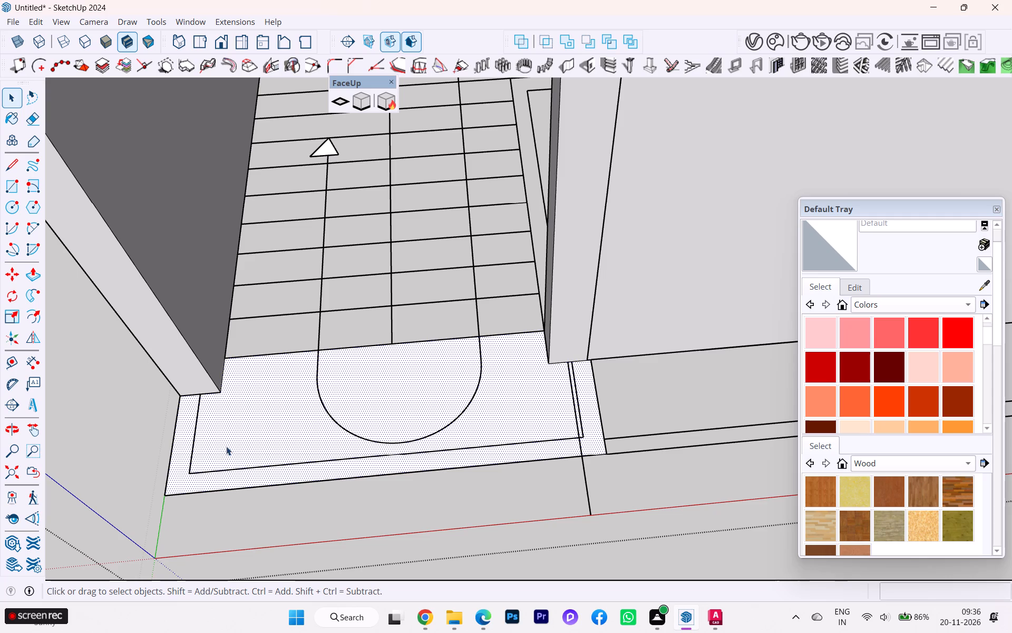
pyautogui.scroll(9, 197, 462)
pyautogui.scroll(-1, 196, 449)
pyautogui.moveTo(196, 449); pyautogui.dragTo(313, 162, button='middle')
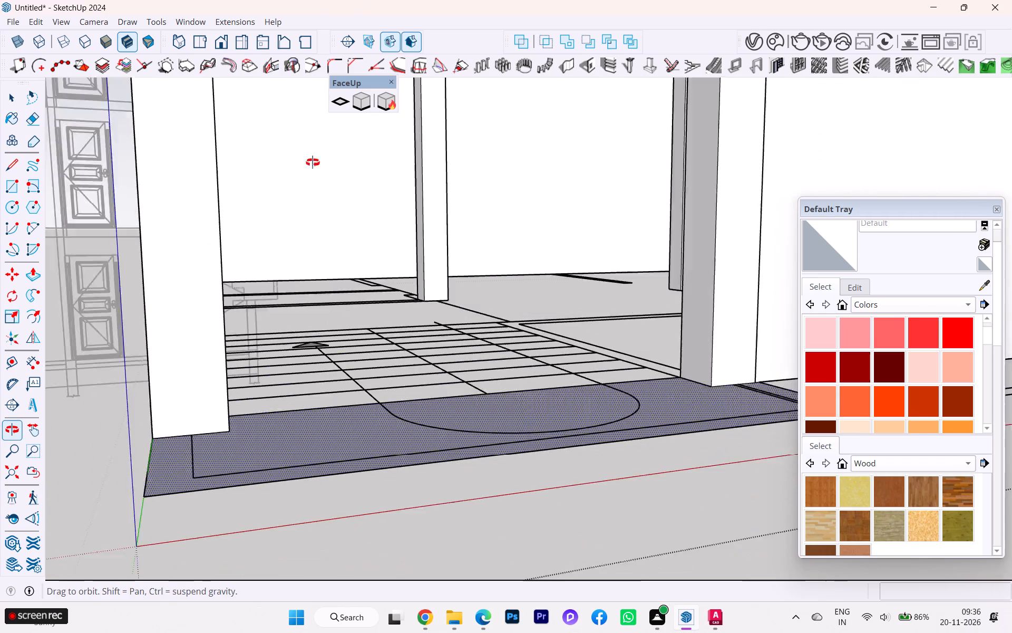
pyautogui.moveTo(313, 162); pyautogui.dragTo(330, 155, button='middle')
pyautogui.moveTo(285, 434); pyautogui.dragTo(235, 560, button='middle')
pyautogui.press('Delete')
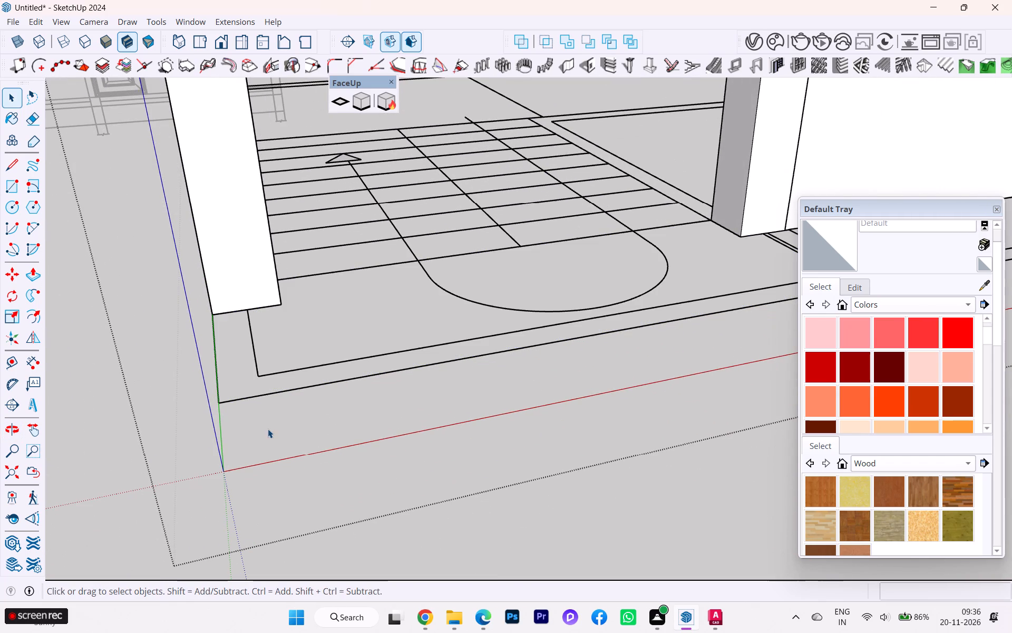
# Draw a 1' 7 1/2" by 4 1/2" rectangle on the landing's border strip, from the outer side wall's end to the strip's inner corner.
pyautogui.press('r')
pyautogui.scroll(2, 197, 312)
pyautogui.scroll(-1, 197, 312)
pyautogui.scroll(2, 197, 312)
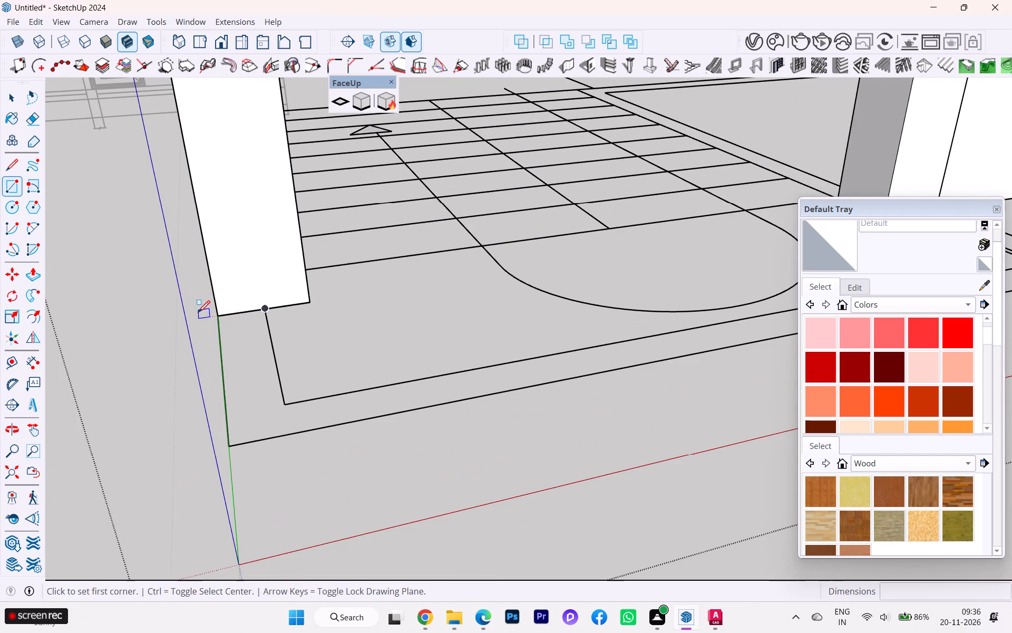
pyautogui.click(220, 314)
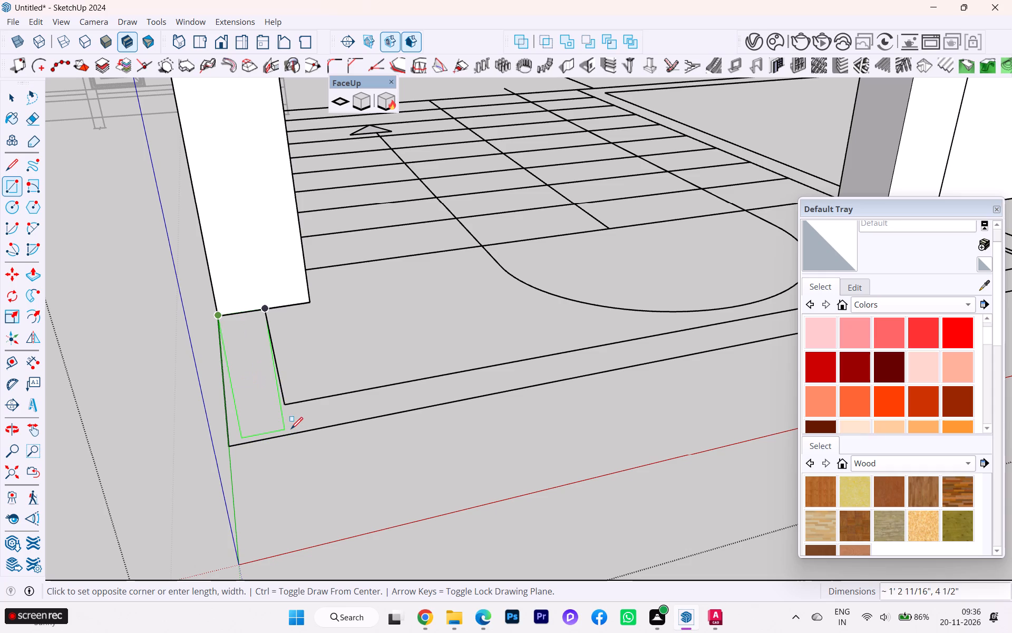
pyautogui.click(287, 408)
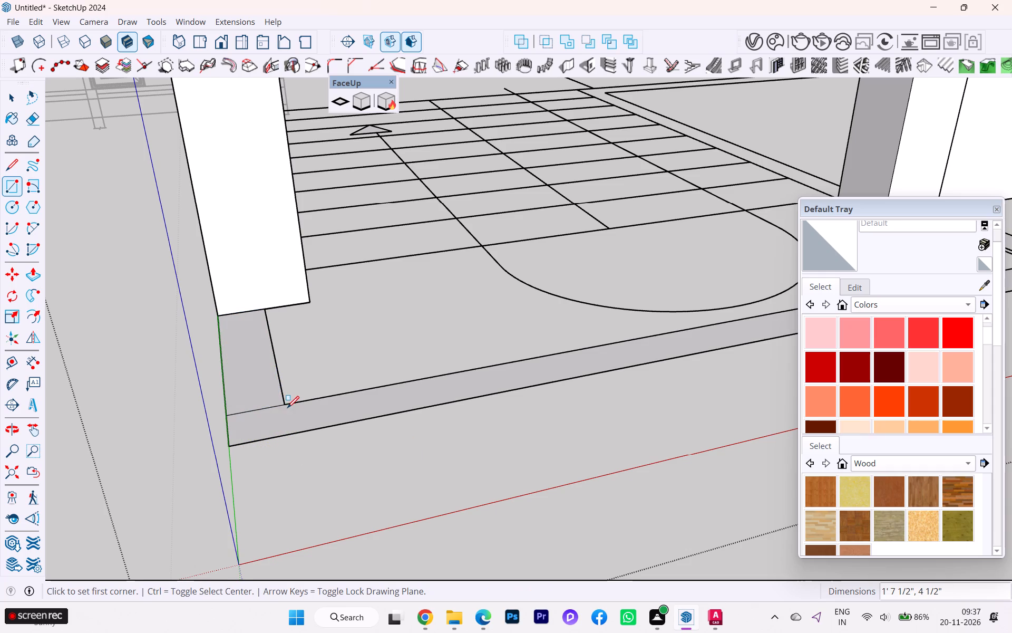
# Draw a rectangle about 7' 10" by 4 1/2" along the front run of the stair landing's border strip, up to its outer corner.
pyautogui.click(232, 416)
pyautogui.scroll(-5, 220, 439)
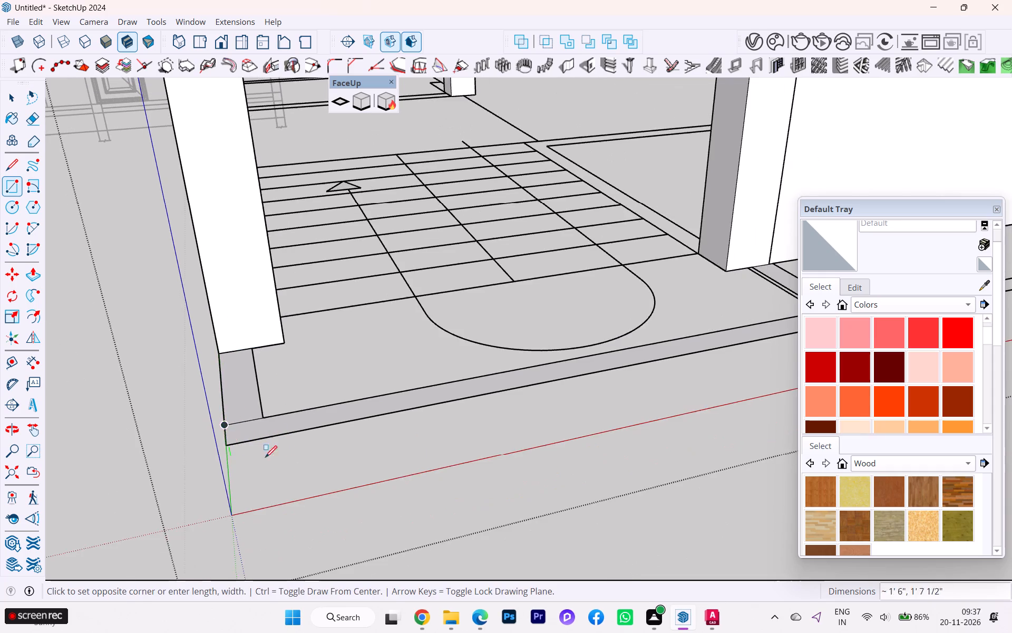
pyautogui.moveTo(279, 455); pyautogui.dragTo(182, 537, button='middle')
pyautogui.scroll(-6, 250, 461)
pyautogui.scroll(-5, 345, 431)
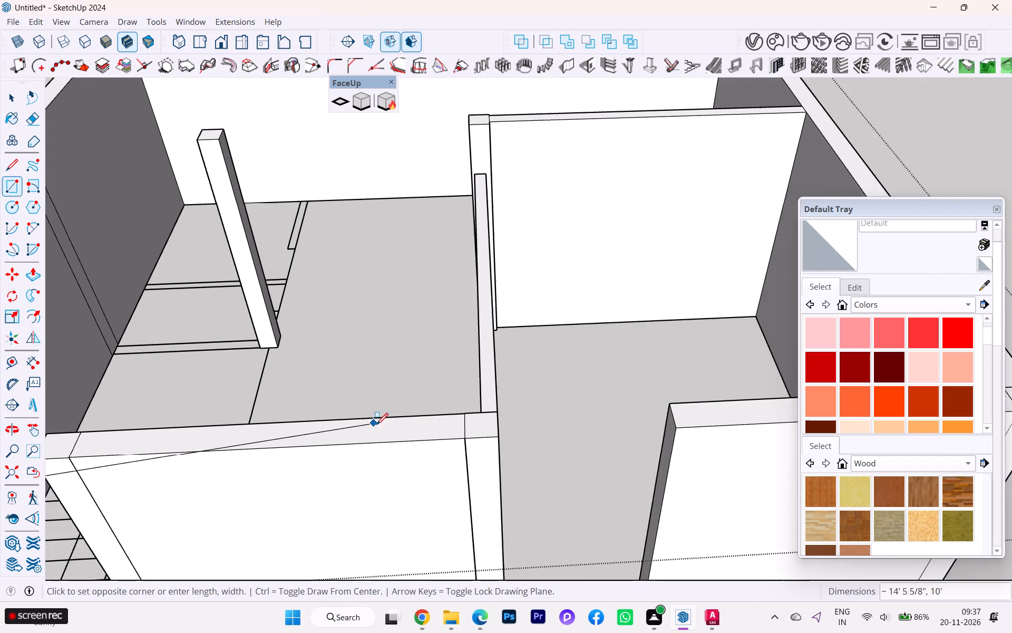
pyautogui.scroll(-2, 385, 422)
pyautogui.scroll(3, 390, 426)
pyautogui.scroll(-6, 391, 426)
pyautogui.scroll(-6, 577, 404)
pyautogui.scroll(1, 577, 404)
pyautogui.scroll(-2, 577, 404)
pyautogui.scroll(4, 402, 545)
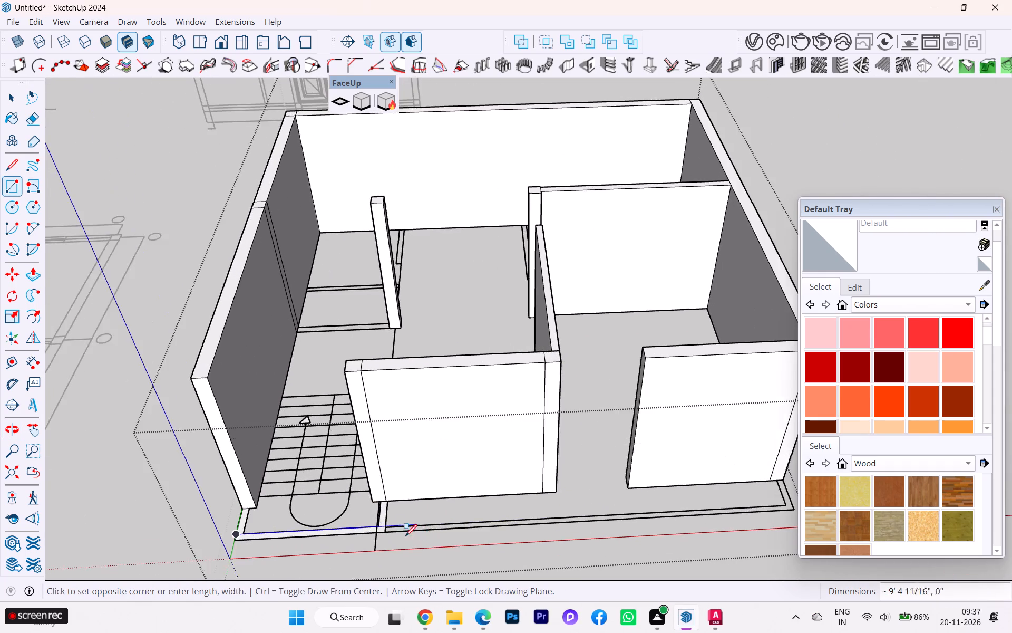
pyautogui.scroll(7, 397, 535)
pyautogui.scroll(-1, 379, 536)
pyautogui.scroll(12, 379, 536)
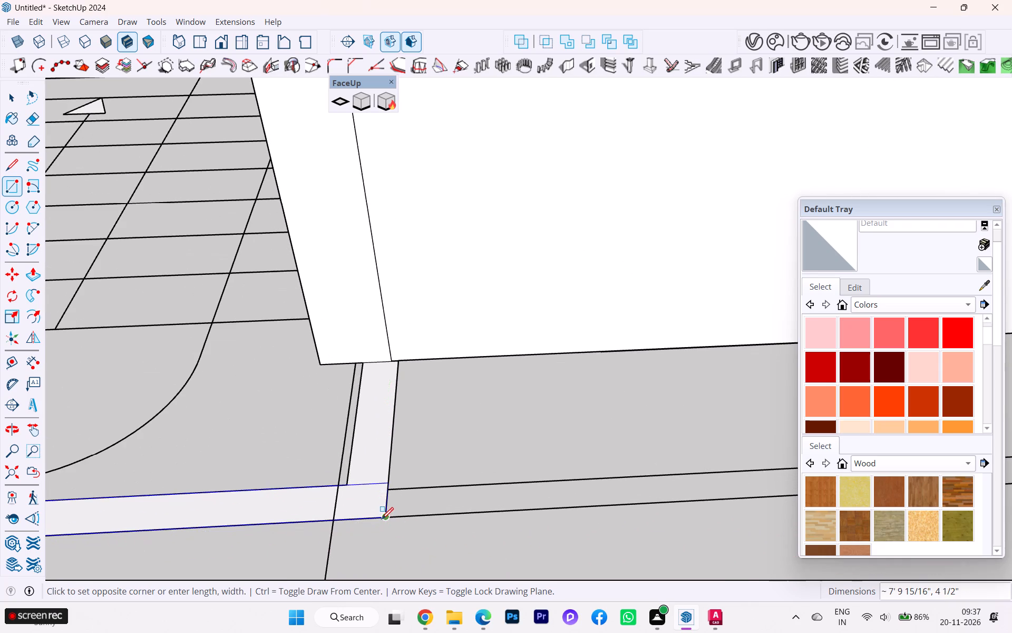
pyautogui.click(382, 519)
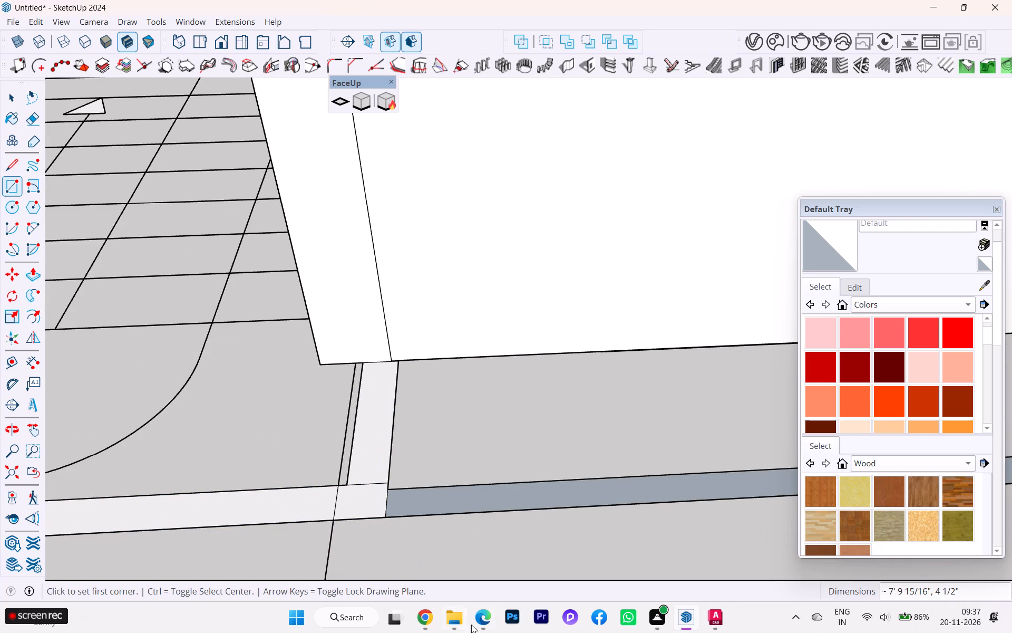
# Erase the dividing lines across both corners of the landing's border strip.
pyautogui.scroll(-5, 472, 588)
pyautogui.scroll(-1, 444, 514)
pyautogui.scroll(1, 444, 514)
pyautogui.scroll(-3, 444, 514)
pyautogui.scroll(-9, 556, 541)
pyautogui.scroll(1, 232, 503)
pyautogui.scroll(-1, 217, 501)
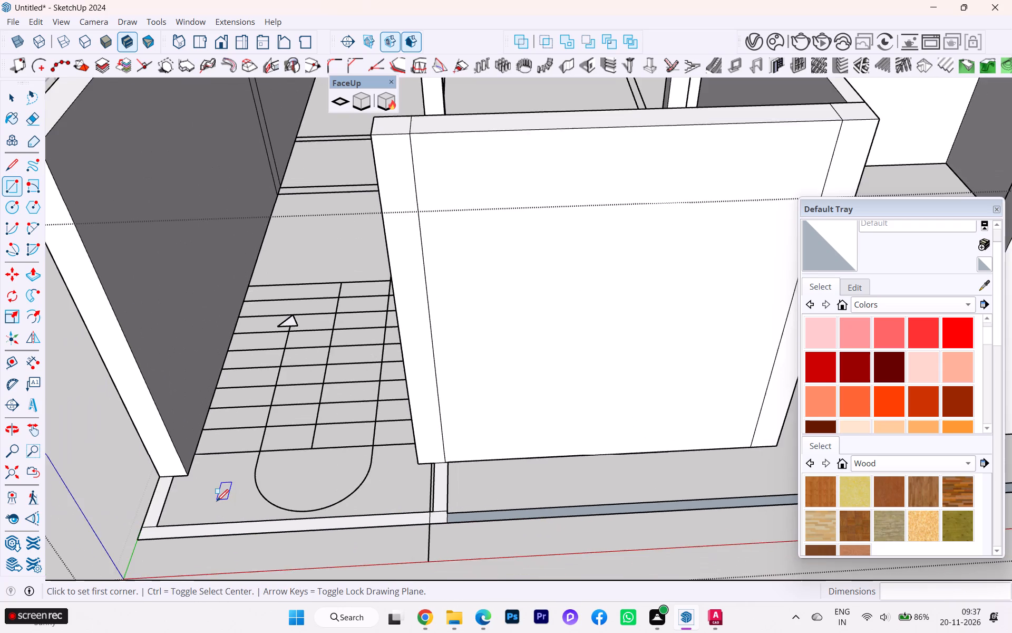
pyautogui.scroll(-1, 217, 501)
pyautogui.scroll(2, 217, 501)
pyautogui.scroll(-1, 217, 501)
pyautogui.scroll(1, 217, 501)
pyautogui.scroll(-9, 217, 501)
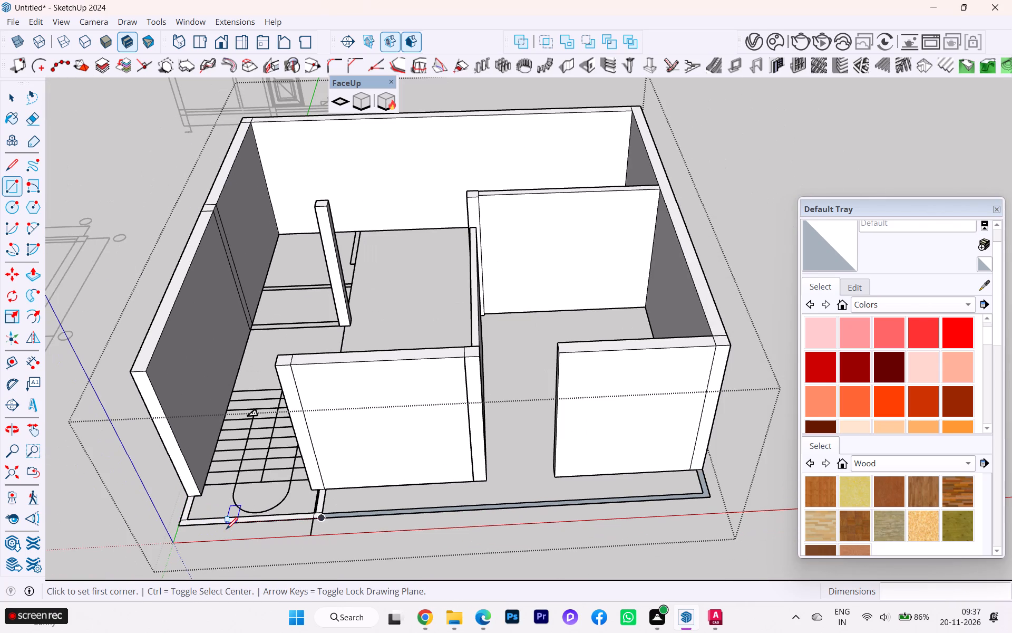
pyautogui.click(11, 102)
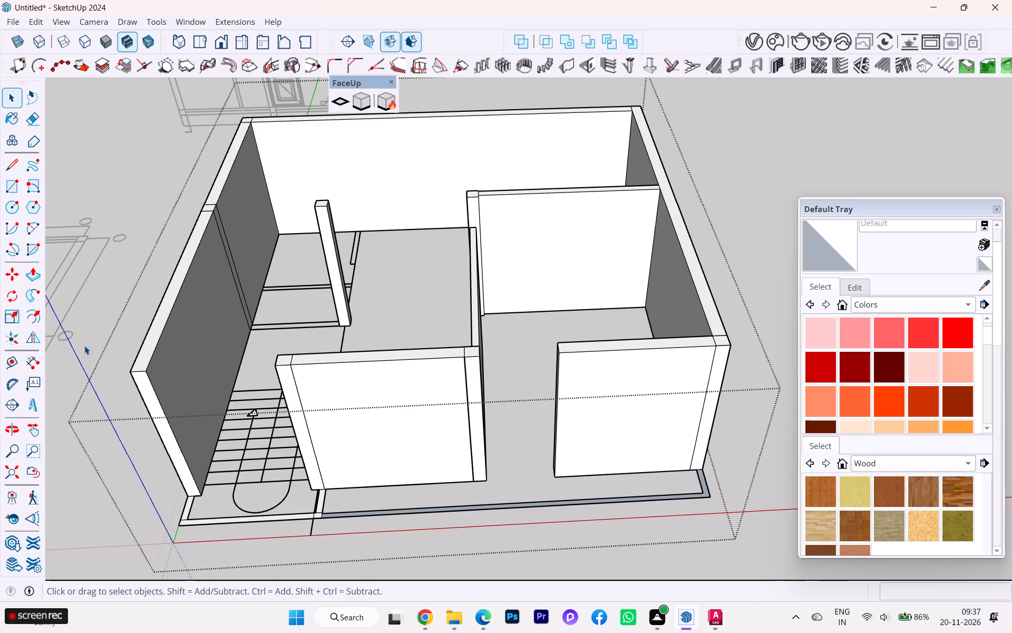
pyautogui.scroll(5, 181, 555)
pyautogui.press('e')
pyautogui.scroll(1, 176, 510)
pyautogui.scroll(-1, 176, 510)
pyautogui.scroll(2, 176, 510)
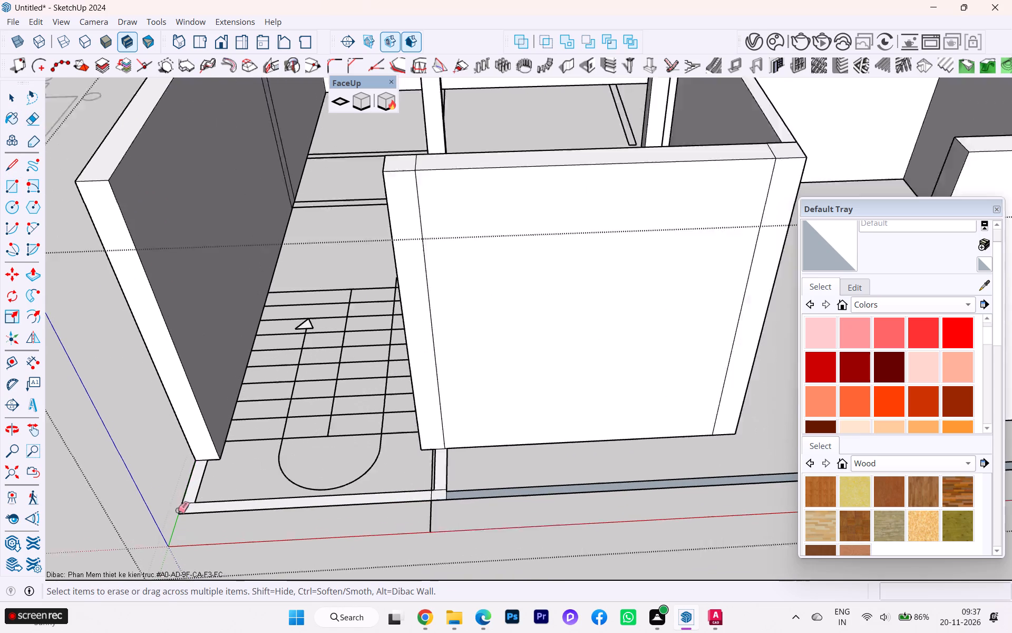
pyautogui.scroll(5, 178, 510)
pyautogui.click(192, 498)
pyautogui.click(191, 501)
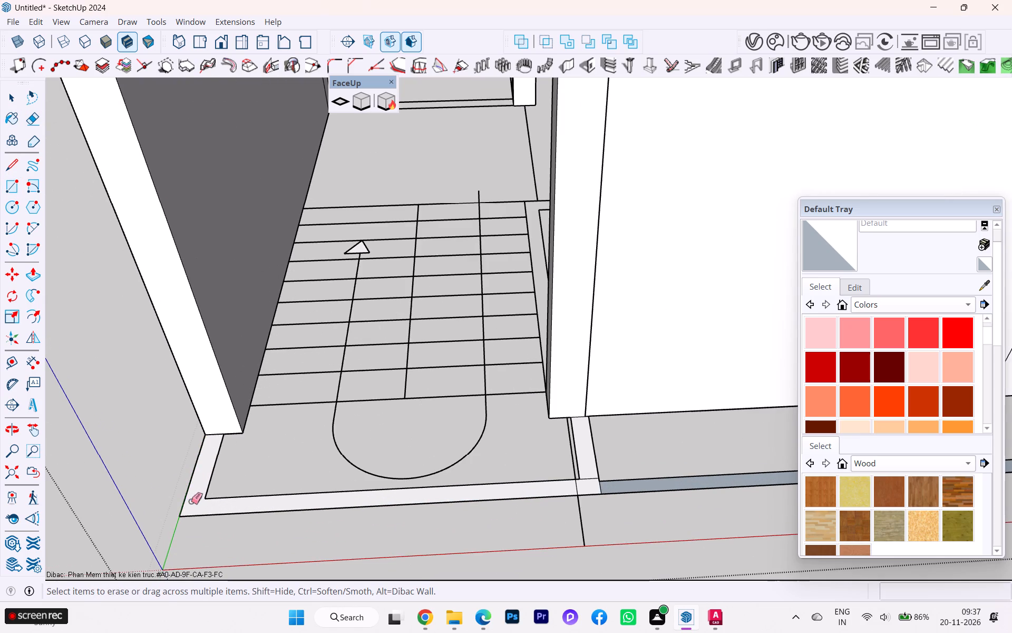
pyautogui.click(587, 477)
pyautogui.click(586, 481)
# Push/Pull the L-shaped border strip around the stair landing up 10', level with the existing walls.
pyautogui.press('p')
pyautogui.click(469, 496)
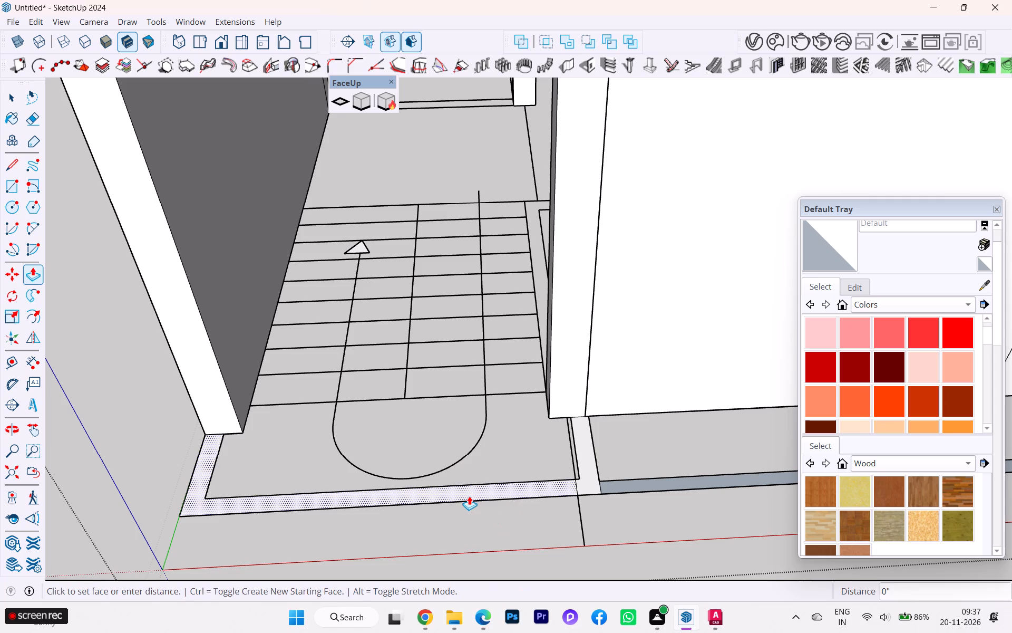
pyautogui.scroll(-4, 427, 457)
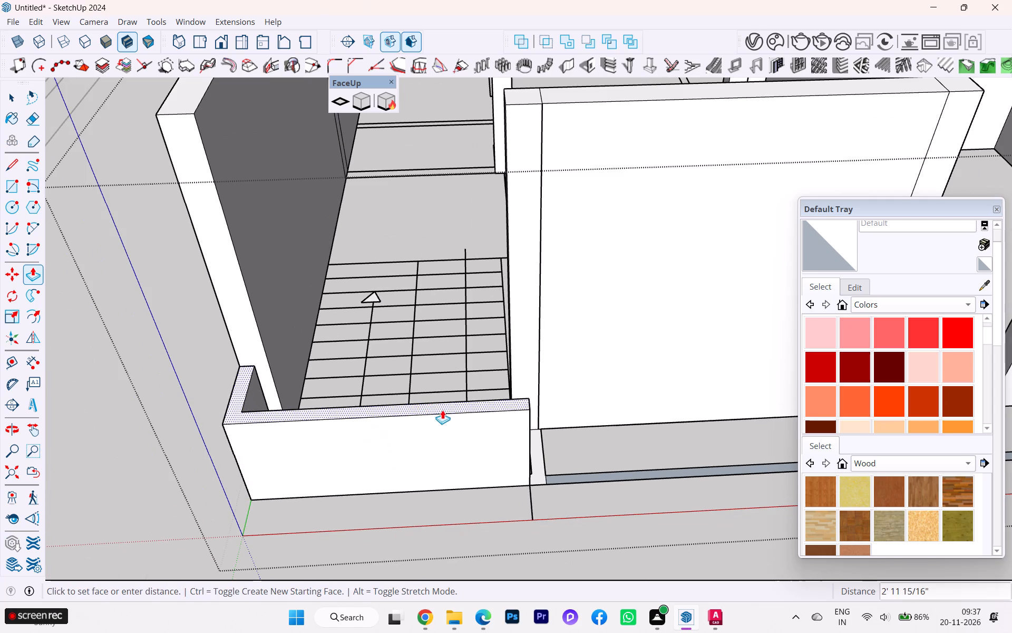
pyautogui.click(562, 105)
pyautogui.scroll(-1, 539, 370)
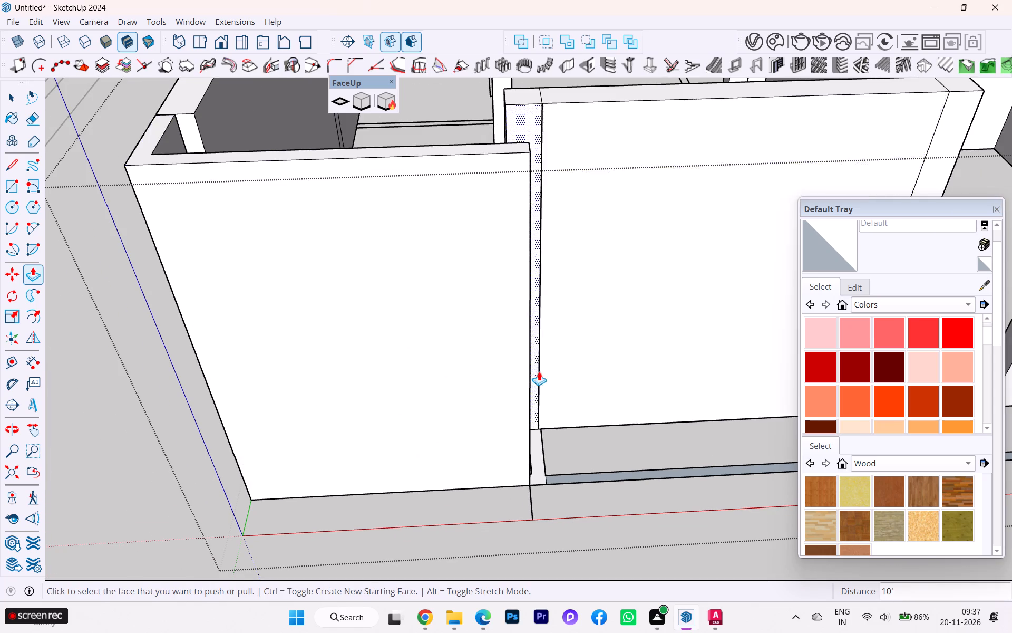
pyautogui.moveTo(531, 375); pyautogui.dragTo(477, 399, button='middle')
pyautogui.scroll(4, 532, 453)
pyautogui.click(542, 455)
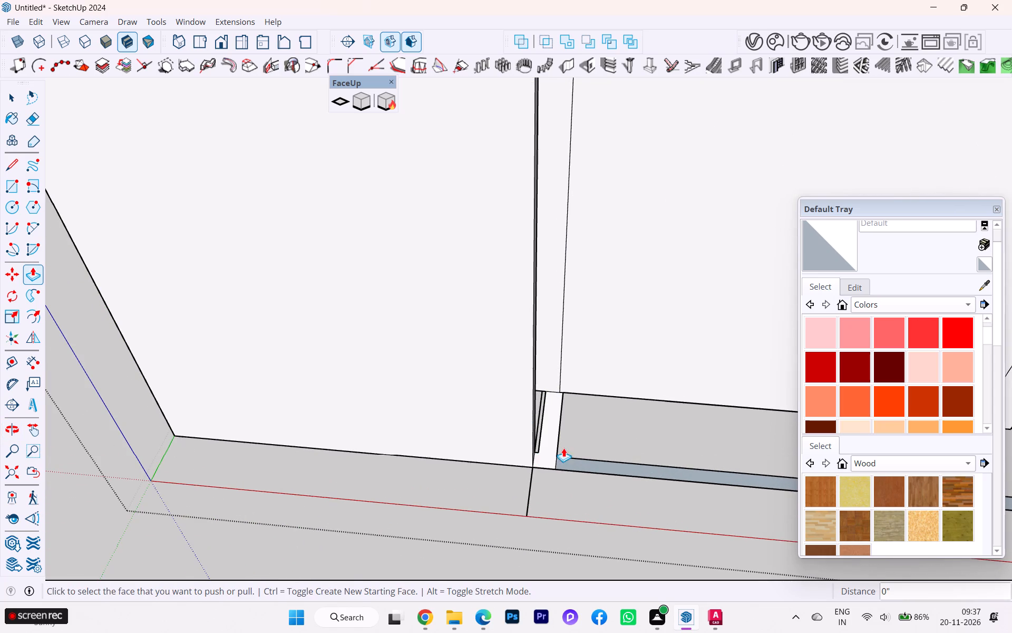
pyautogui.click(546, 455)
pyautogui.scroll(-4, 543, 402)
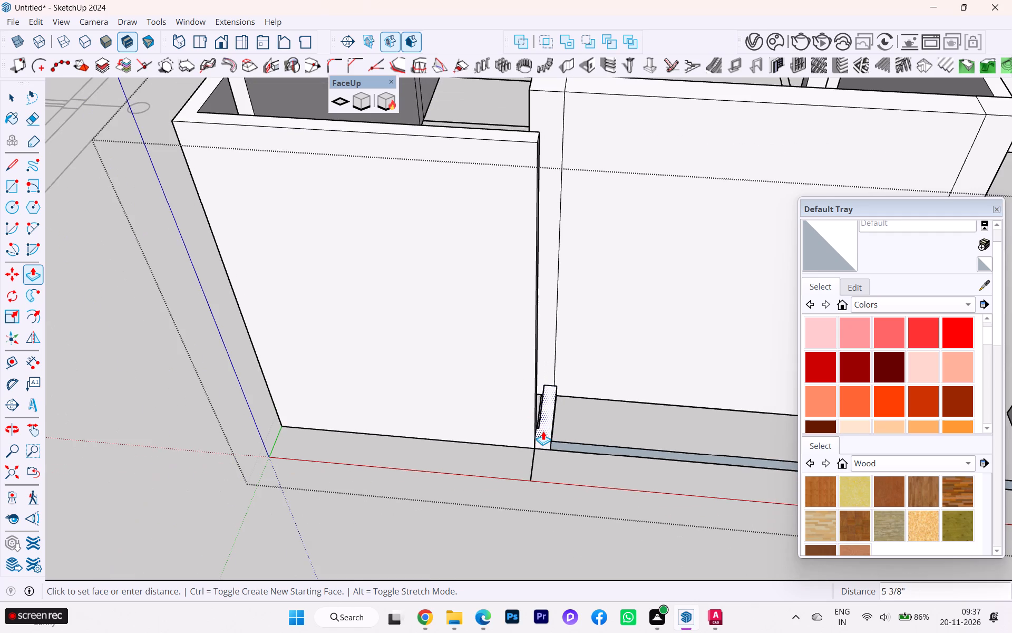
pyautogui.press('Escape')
# Extend the end face of the landing's front wall about 5 7/16" to the outer edge of the short return strip.
pyautogui.scroll(5, 540, 453)
pyautogui.scroll(-1, 537, 453)
pyautogui.scroll(1, 537, 453)
pyautogui.scroll(-2, 537, 453)
pyautogui.scroll(14, 537, 453)
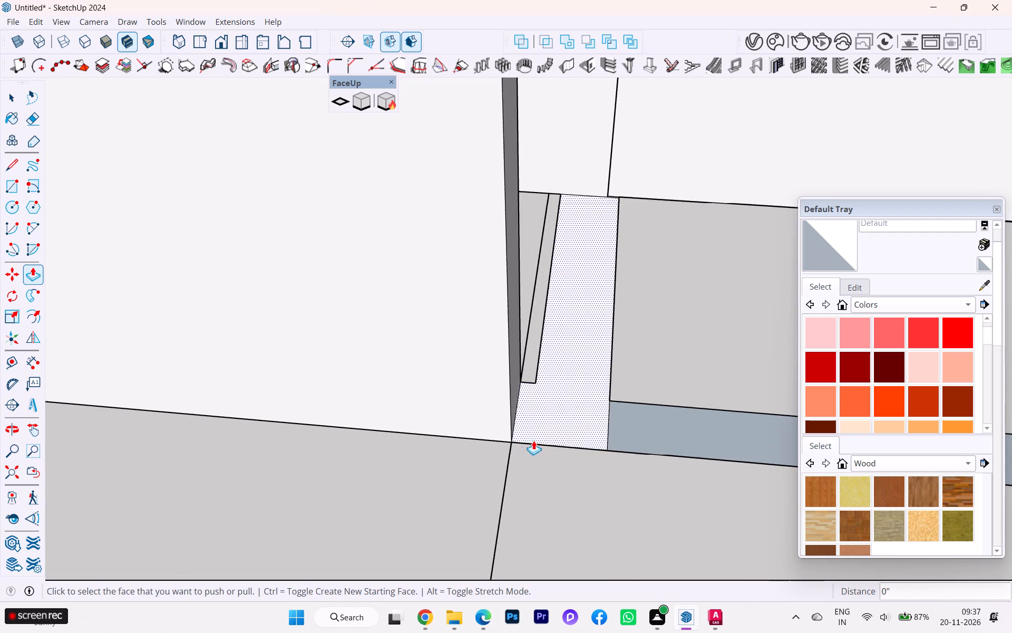
pyautogui.scroll(5, 528, 438)
pyautogui.scroll(-1, 521, 440)
pyautogui.moveTo(520, 440); pyautogui.dragTo(316, 463, button='middle')
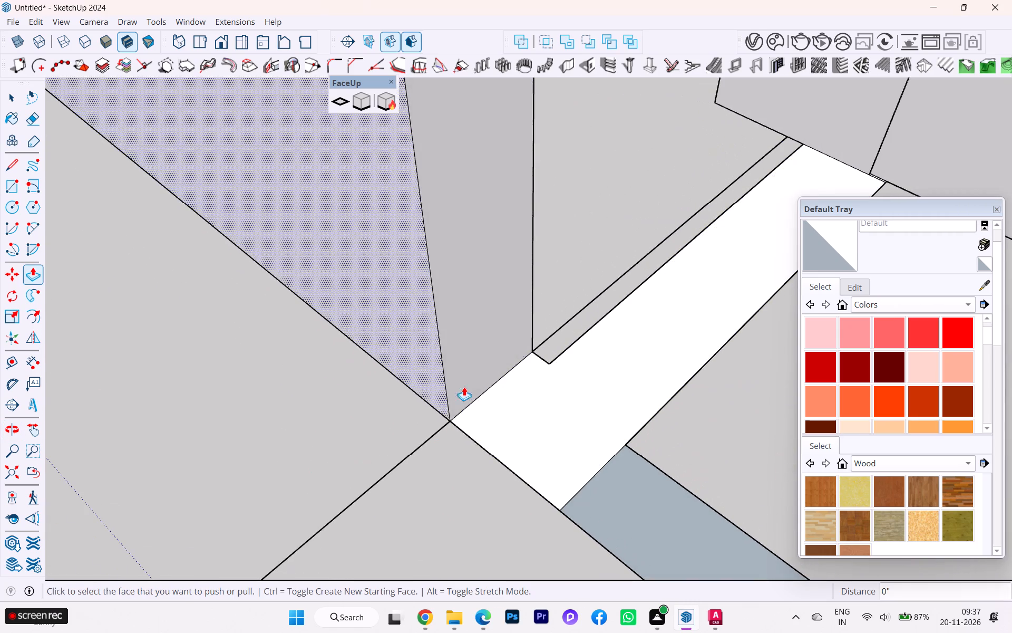
pyautogui.click(475, 370)
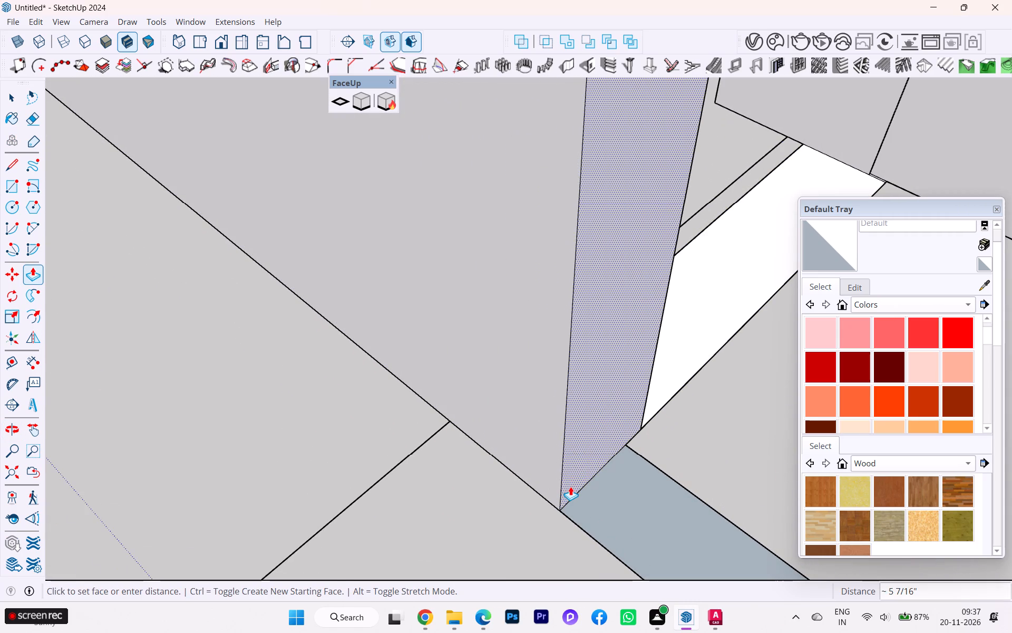
pyautogui.click(570, 486)
# Push/Pull the short return strip between the landing's front wall and the column up 10'.
pyautogui.moveTo(653, 406); pyautogui.dragTo(191, 485, button='middle')
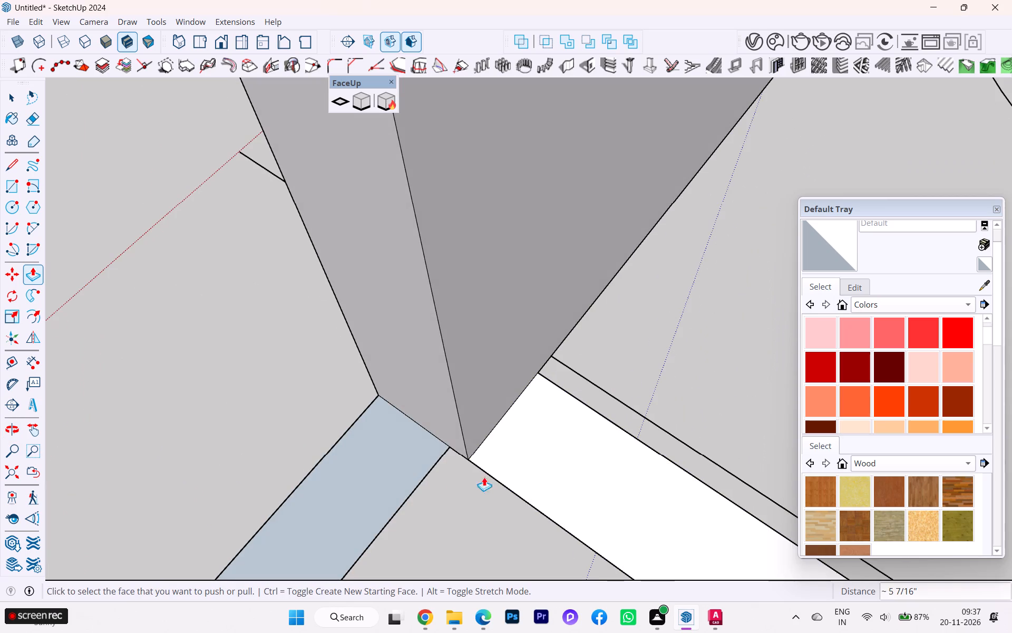
pyautogui.click(534, 475)
pyautogui.scroll(-3, 485, 363)
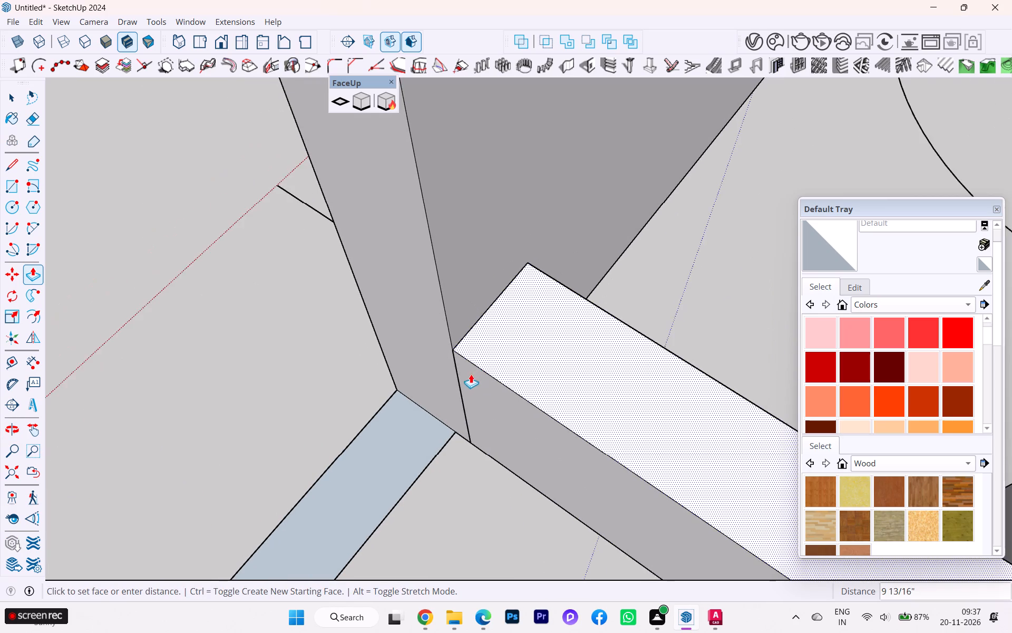
pyautogui.scroll(-9, 470, 375)
pyautogui.scroll(-2, 466, 426)
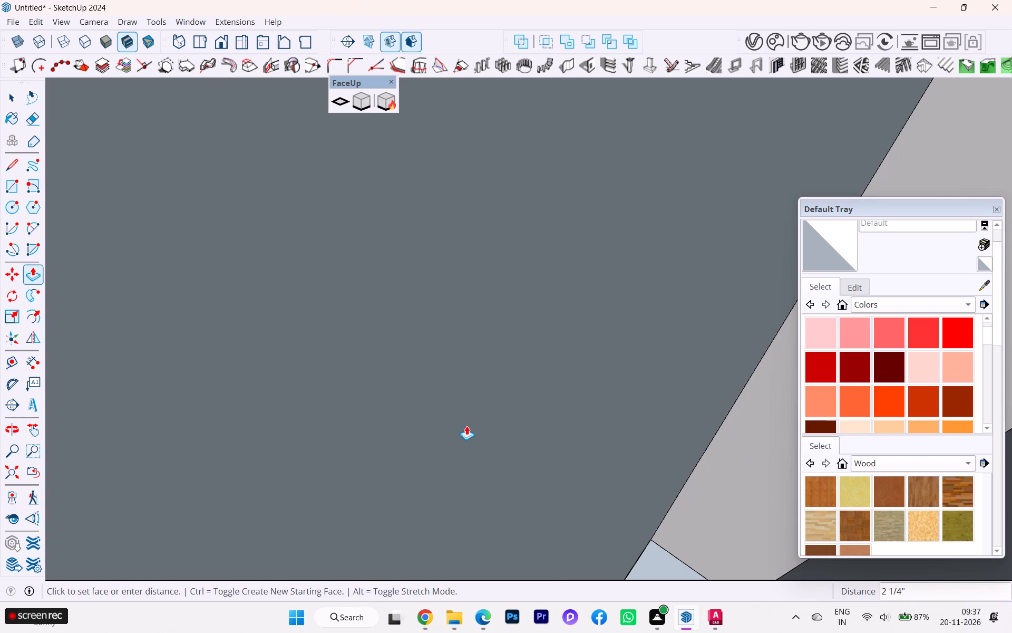
pyautogui.scroll(-2, 466, 426)
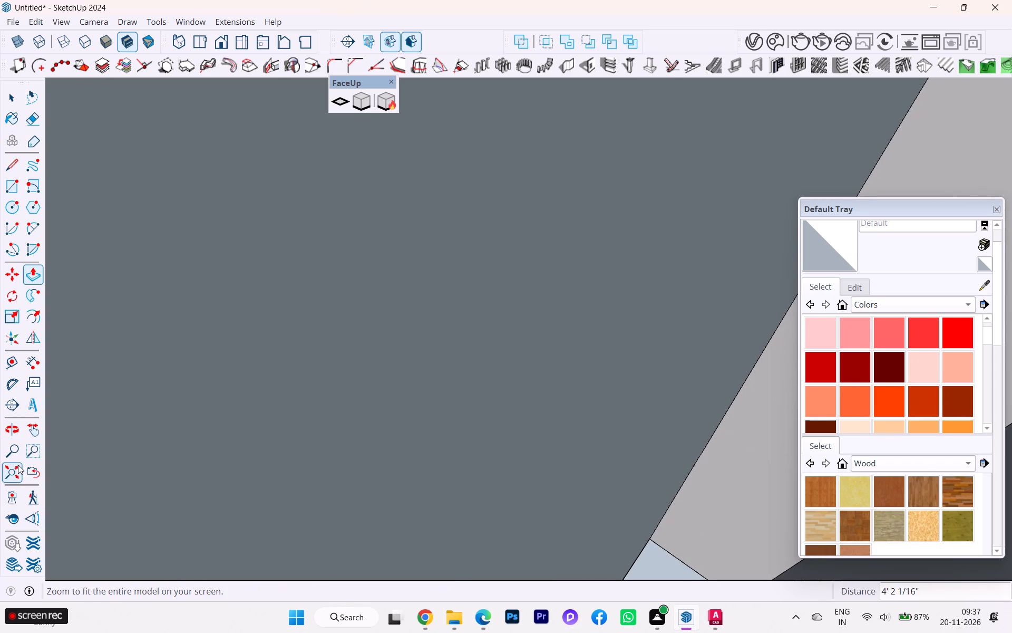
pyautogui.click(12, 469)
pyautogui.scroll(2, 351, 436)
pyautogui.scroll(2, 351, 383)
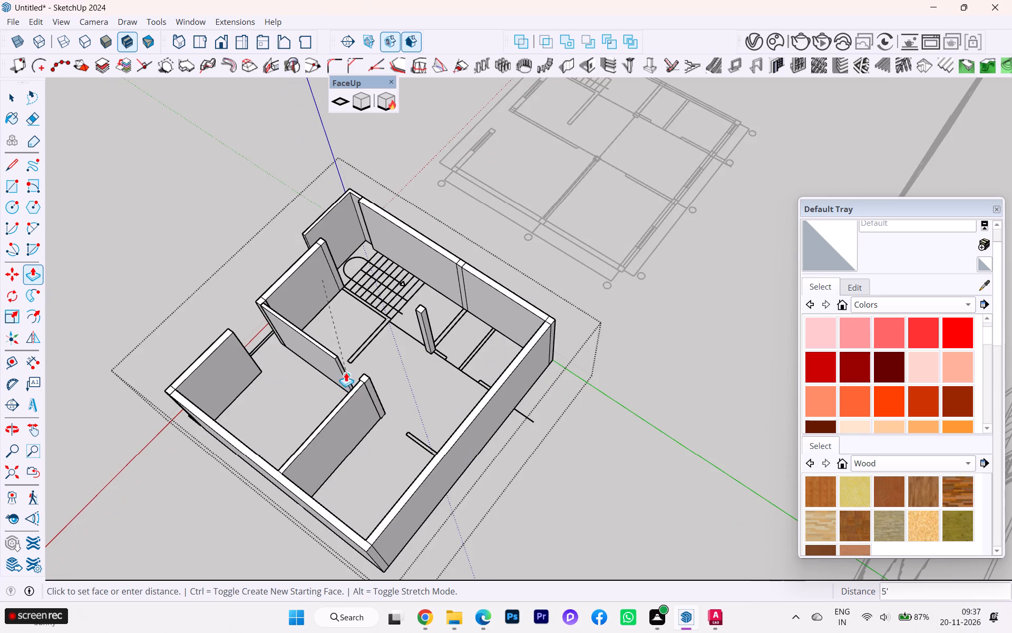
pyautogui.scroll(4, 322, 226)
pyautogui.click(321, 220)
# Erase the seam lines on the top and side faces where the return wall meets the landing's front wall.
pyautogui.moveTo(316, 239); pyautogui.dragTo(375, 232, button='middle')
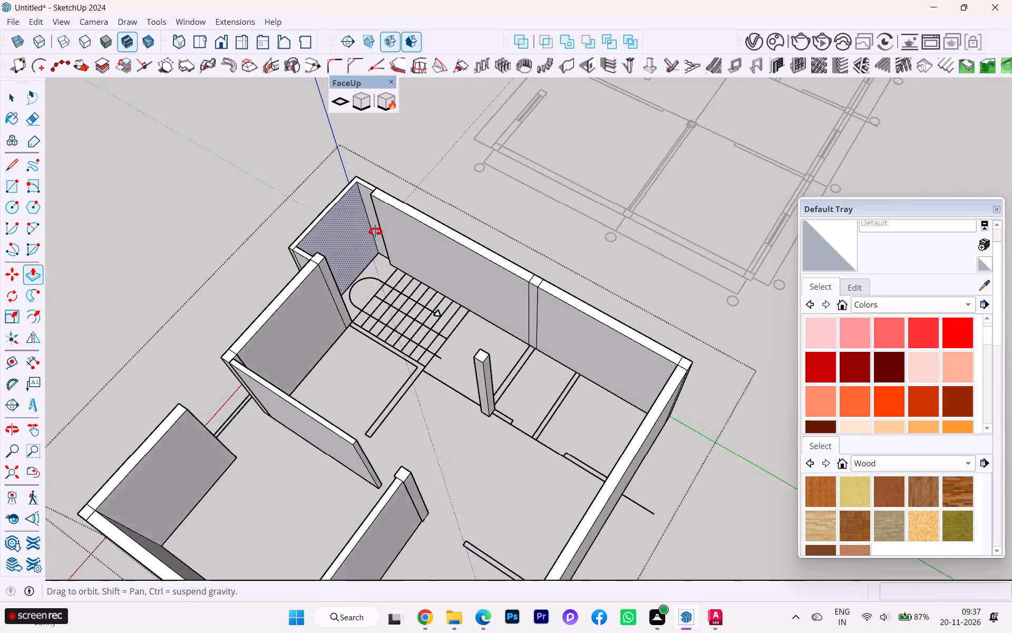
pyautogui.moveTo(375, 232); pyautogui.dragTo(610, 173, button='middle')
pyautogui.scroll(4, 241, 373)
pyautogui.scroll(8, 402, 416)
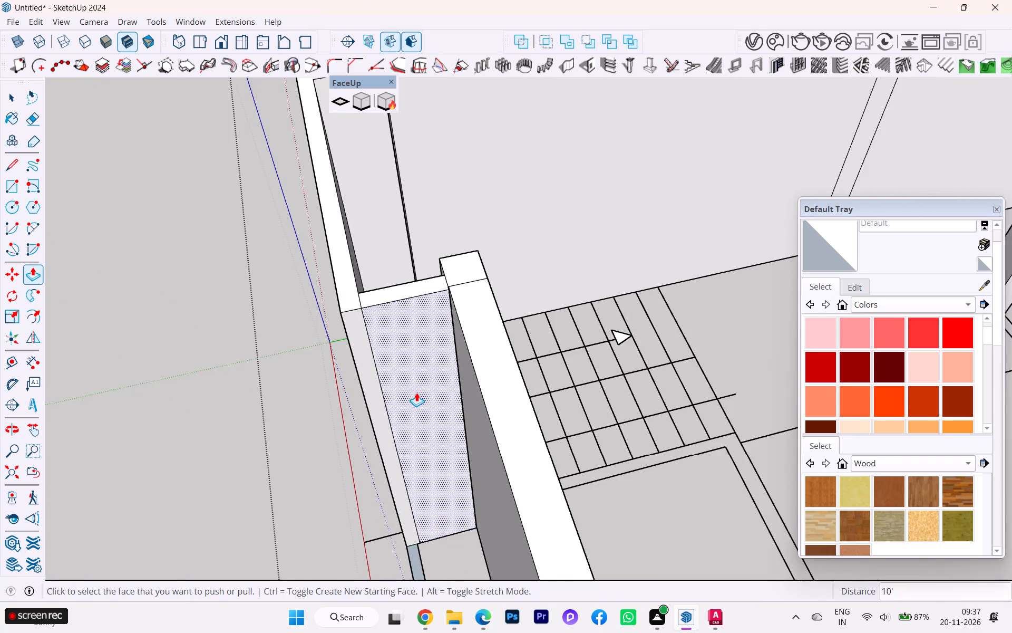
pyautogui.scroll(-1, 416, 392)
pyautogui.moveTo(416, 392); pyautogui.dragTo(500, 406, button='middle')
pyautogui.scroll(6, 496, 364)
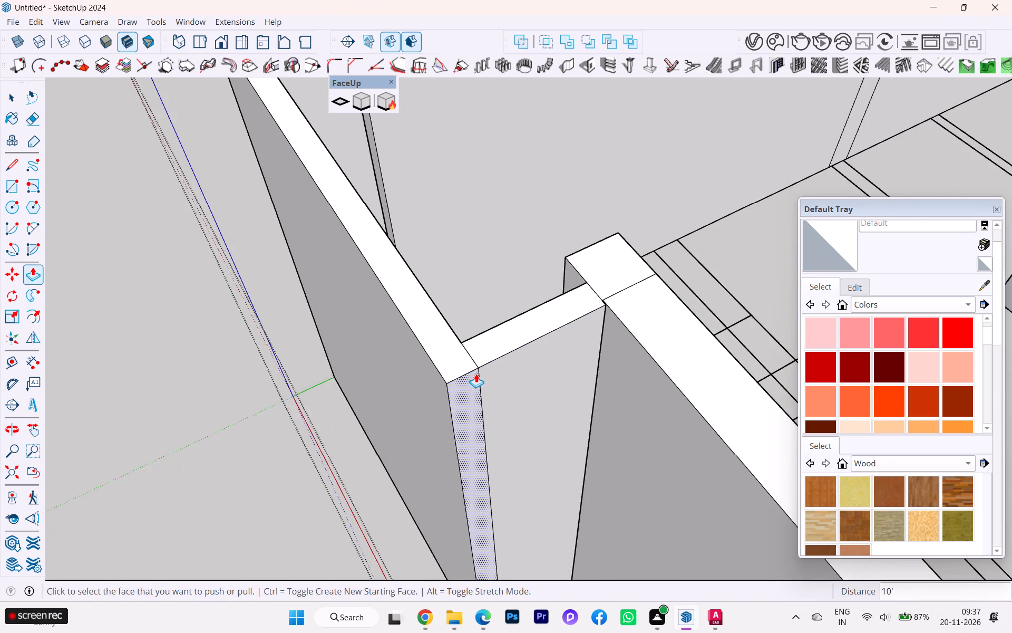
pyautogui.scroll(1, 481, 377)
pyautogui.press('e')
pyautogui.click(469, 356)
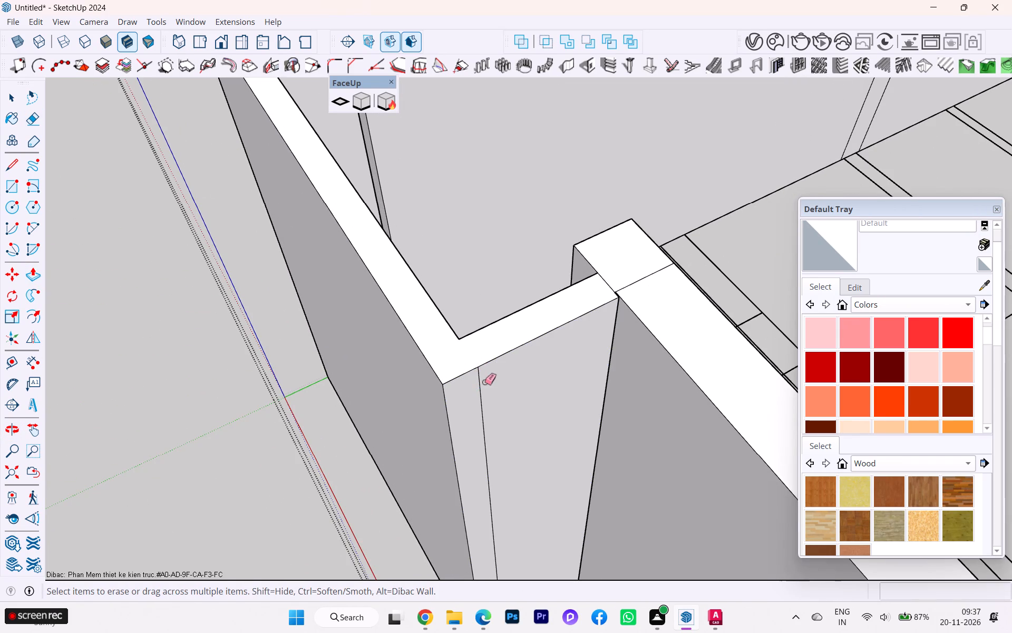
pyautogui.click(479, 389)
# Erase the seam line on top between the column and the room wall beside the stairs.
pyautogui.scroll(-2, 460, 383)
pyautogui.moveTo(469, 395); pyautogui.dragTo(910, 473, button='middle')
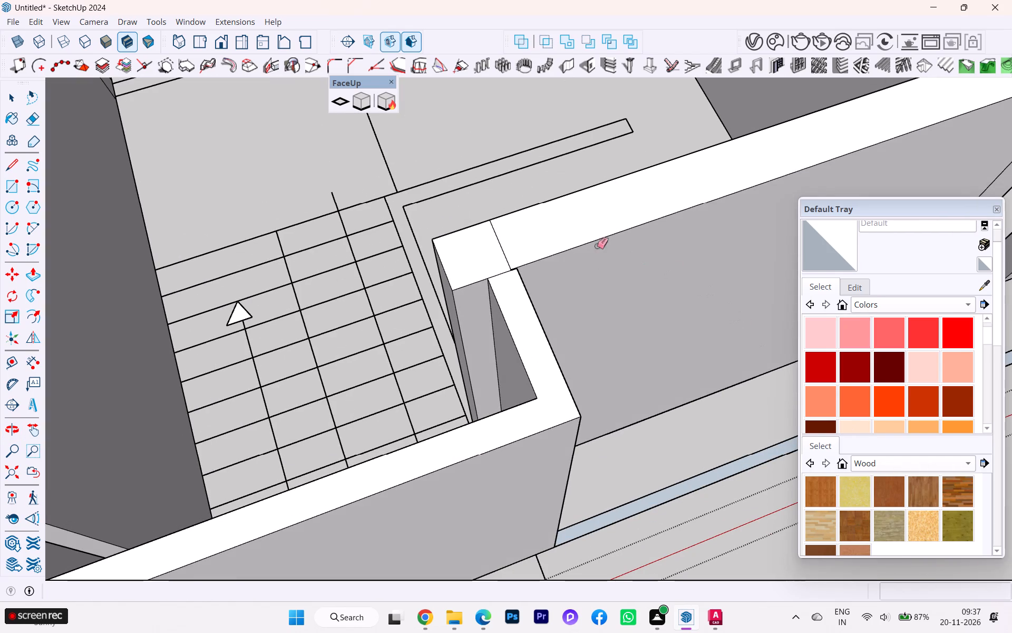
pyautogui.click(502, 256)
pyautogui.click(505, 254)
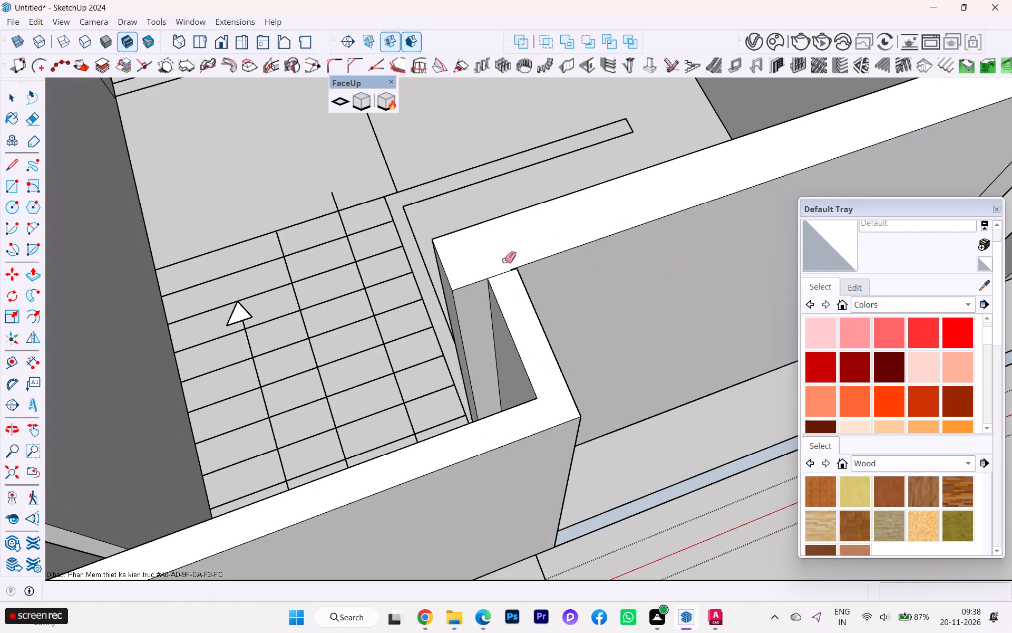
# Examine the junction between the landing's short return wall and the column end of the adjoining room wall.
pyautogui.scroll(-1, 508, 305)
pyautogui.moveTo(520, 314); pyautogui.dragTo(942, 346, button='middle')
pyautogui.scroll(5, 515, 380)
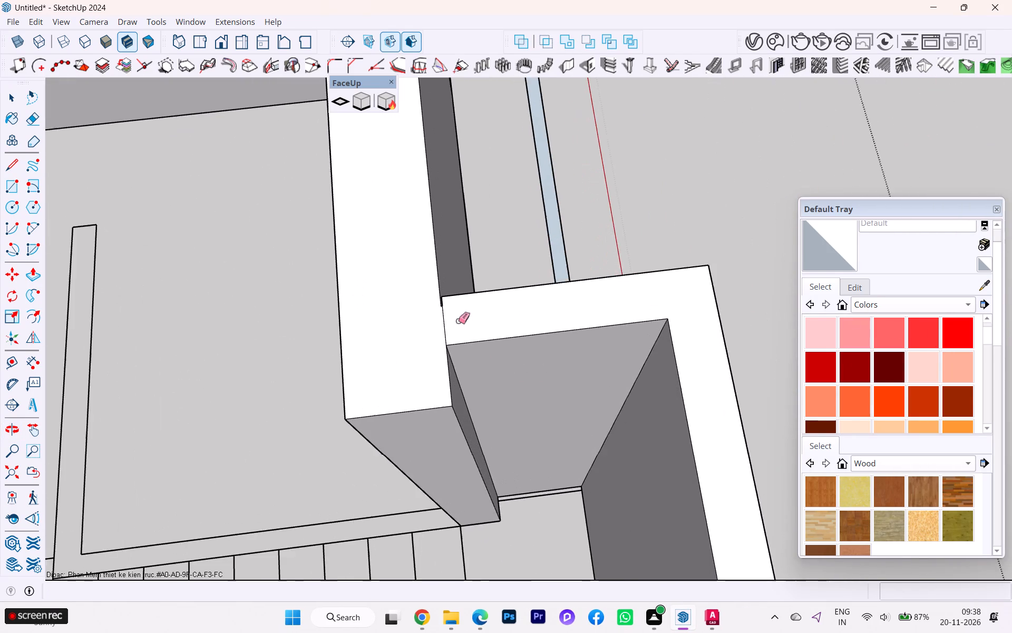
pyautogui.scroll(12, 458, 321)
pyautogui.scroll(-1, 433, 299)
pyautogui.scroll(3, 433, 299)
pyautogui.scroll(-2, 433, 299)
pyautogui.moveTo(426, 308); pyautogui.dragTo(367, 342, button='middle')
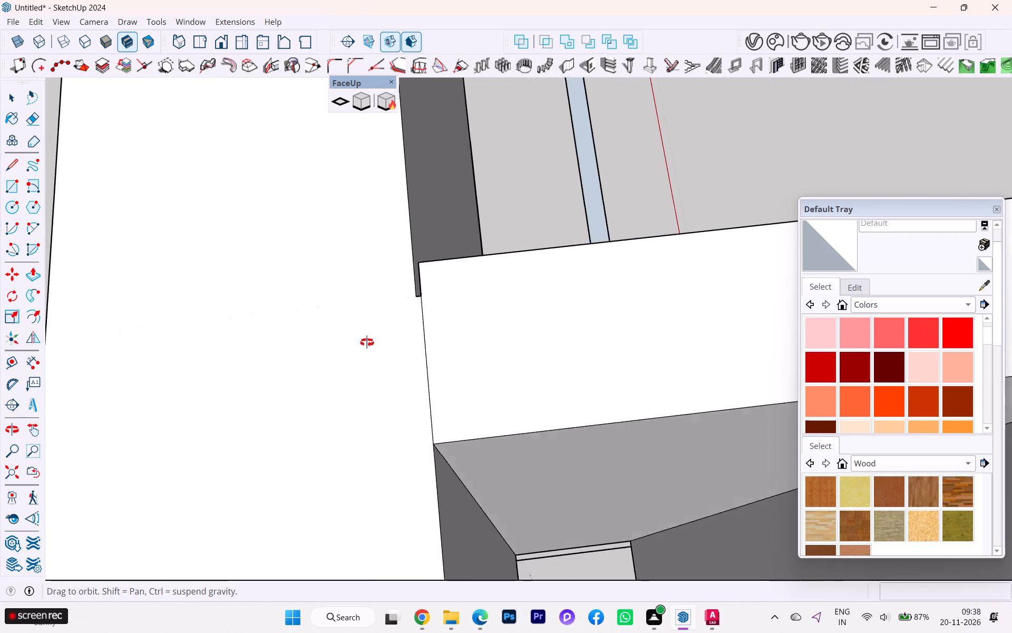
pyautogui.moveTo(367, 342); pyautogui.dragTo(194, 409, button='middle')
pyautogui.scroll(4, 436, 257)
pyautogui.scroll(-3, 490, 246)
pyautogui.moveTo(539, 248); pyautogui.dragTo(68, 351, button='middle')
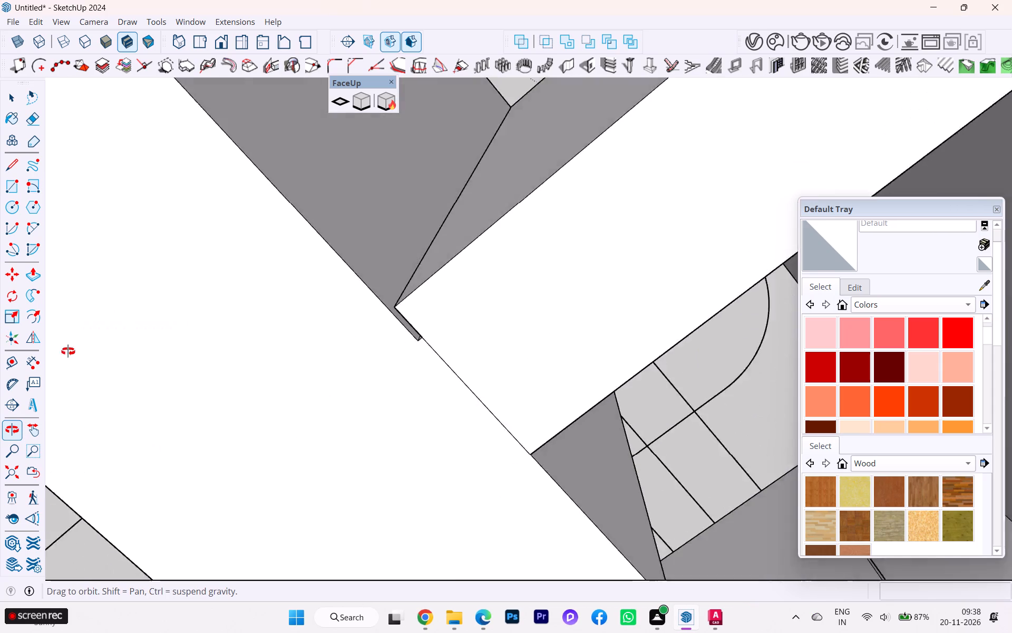
pyautogui.moveTo(68, 351); pyautogui.dragTo(362, 356, button='middle')
pyautogui.scroll(-4, 456, 340)
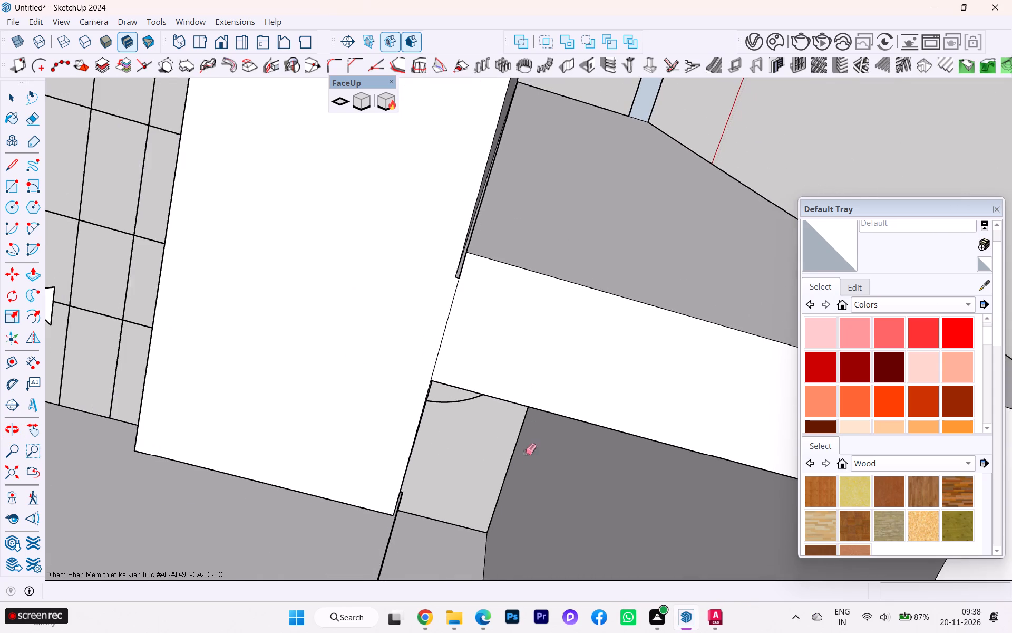
pyautogui.scroll(-2, 523, 468)
pyautogui.moveTo(523, 468); pyautogui.dragTo(481, 416, button='middle')
pyautogui.scroll(-4, 492, 460)
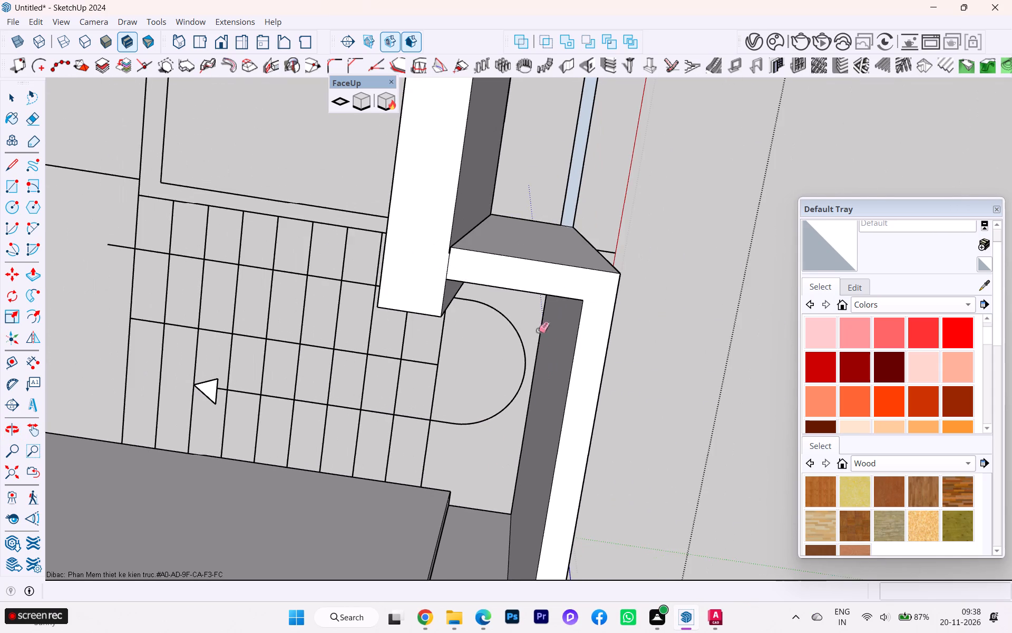
# Examine the top and outer side of the joint between the landing's short return wall and the adjoining room wall.
pyautogui.scroll(2, 459, 255)
pyautogui.scroll(-1, 409, 205)
pyautogui.scroll(4, 409, 205)
pyautogui.scroll(8, 434, 270)
pyautogui.scroll(-1, 435, 264)
pyautogui.scroll(2, 435, 264)
pyautogui.scroll(-1, 461, 262)
pyautogui.scroll(7, 462, 262)
pyautogui.scroll(-1, 468, 259)
pyautogui.scroll(2, 469, 258)
pyautogui.scroll(-2, 479, 253)
pyautogui.scroll(7, 479, 252)
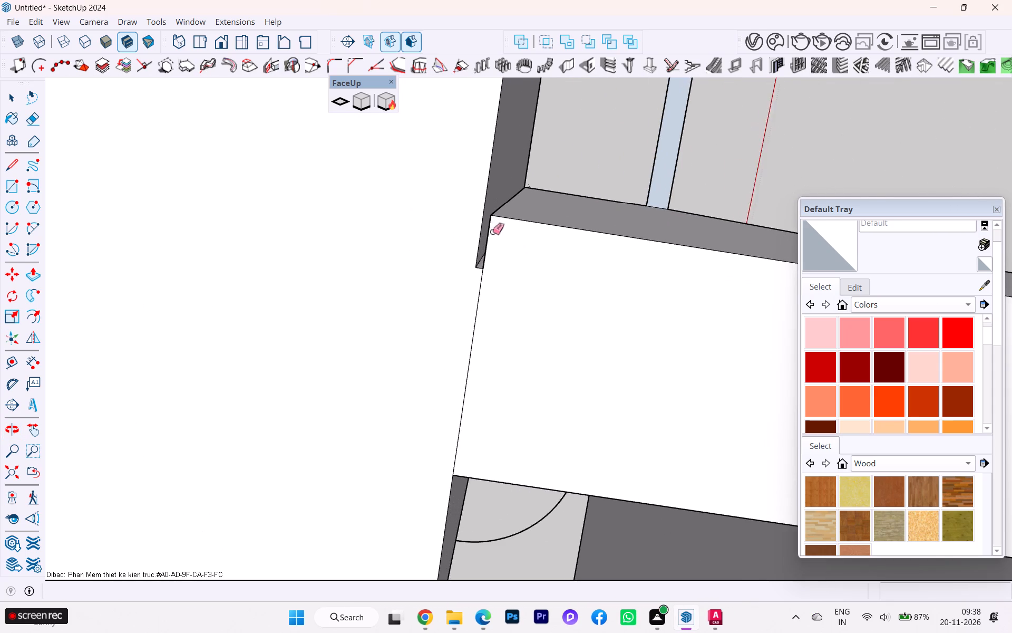
pyautogui.scroll(6, 492, 232)
pyautogui.scroll(-4, 488, 238)
pyautogui.moveTo(486, 242); pyautogui.dragTo(639, 225, button='middle')
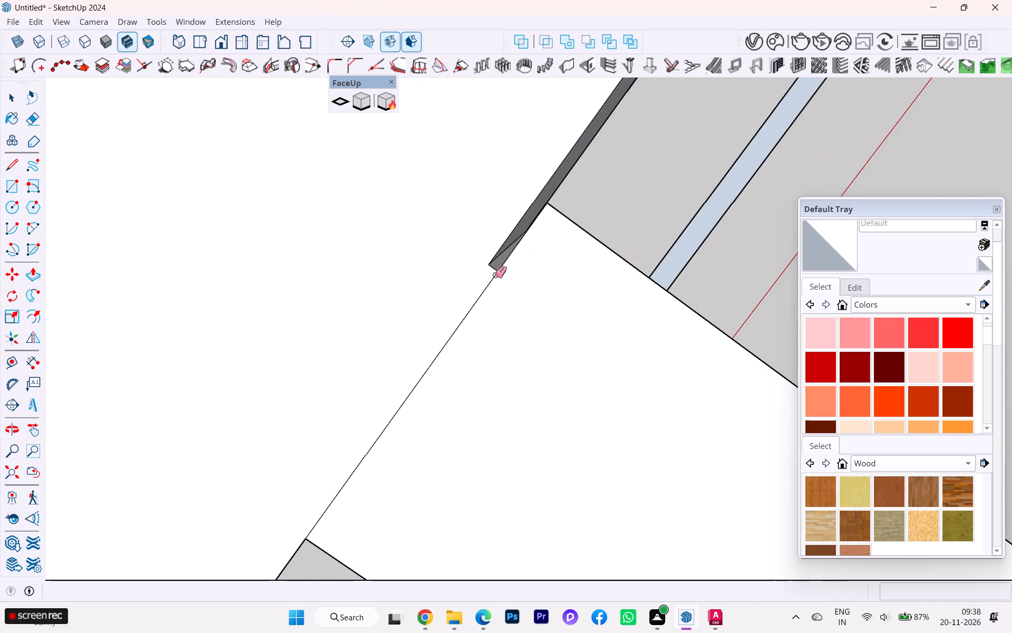
pyautogui.scroll(-4, 495, 275)
pyautogui.moveTo(480, 340); pyautogui.dragTo(275, 161, button='middle')
pyautogui.scroll(-4, 339, 242)
pyautogui.moveTo(412, 519); pyautogui.dragTo(151, 515, button='middle')
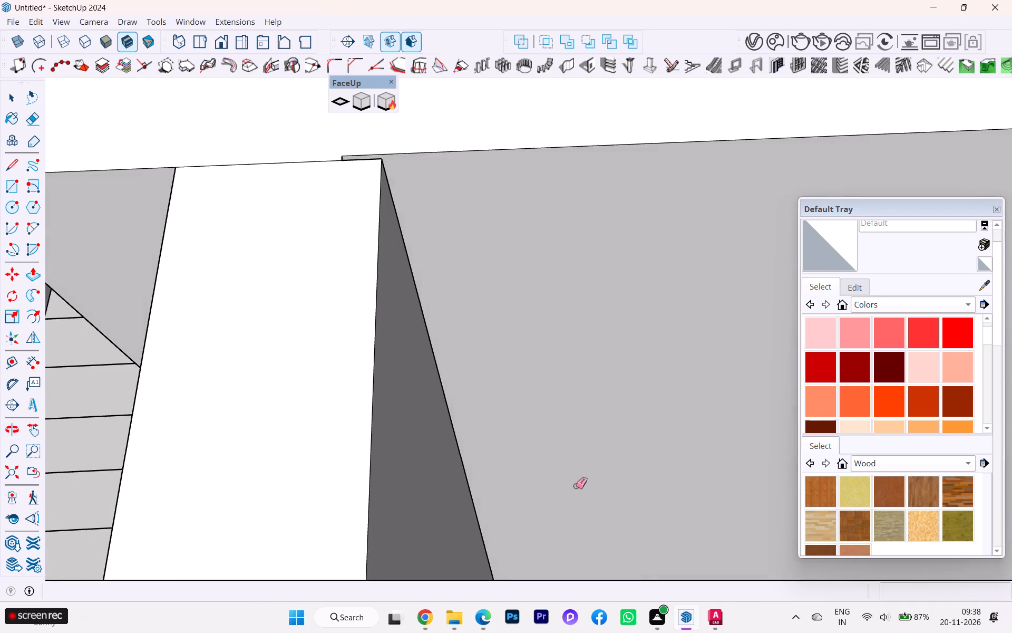
pyautogui.scroll(-5, 581, 493)
pyautogui.scroll(-4, 469, 357)
pyautogui.scroll(4, 586, 522)
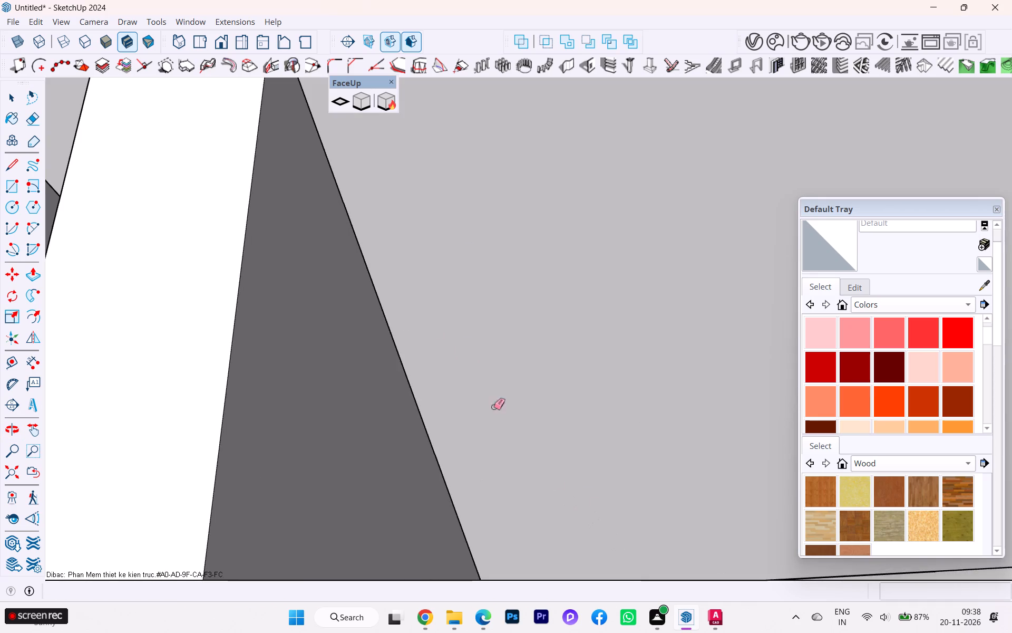
pyautogui.scroll(-7, 427, 344)
pyautogui.scroll(7, 553, 506)
pyautogui.scroll(-1, 578, 558)
pyautogui.scroll(2, 579, 560)
pyautogui.scroll(5, 677, 573)
pyautogui.scroll(19, 678, 572)
pyautogui.scroll(-3, 592, 516)
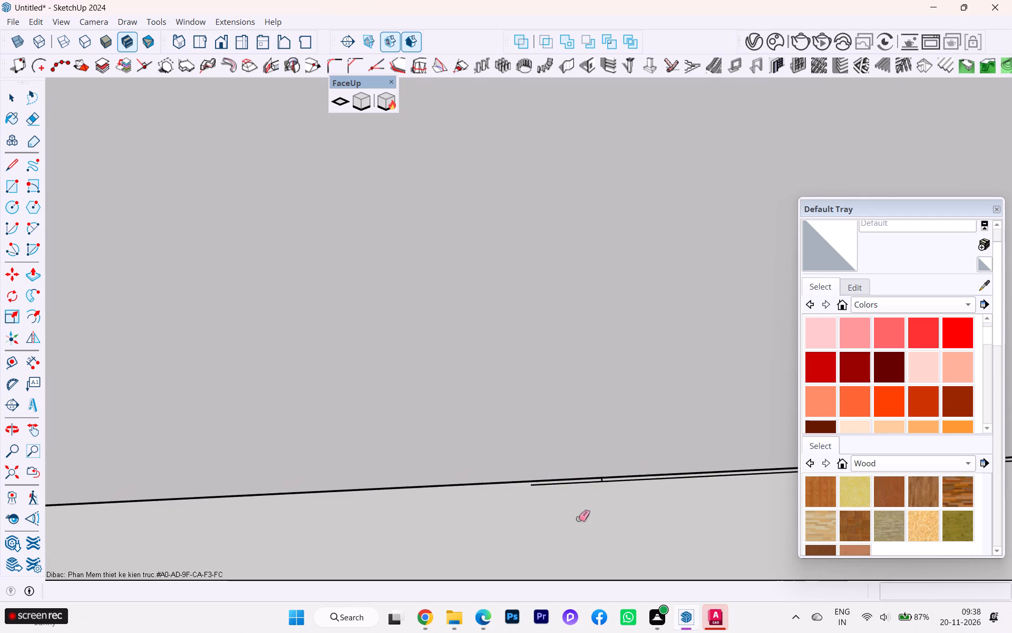
pyautogui.scroll(-18, 494, 506)
pyautogui.scroll(-3, 520, 508)
pyautogui.scroll(1, 526, 512)
pyautogui.scroll(-4, 527, 513)
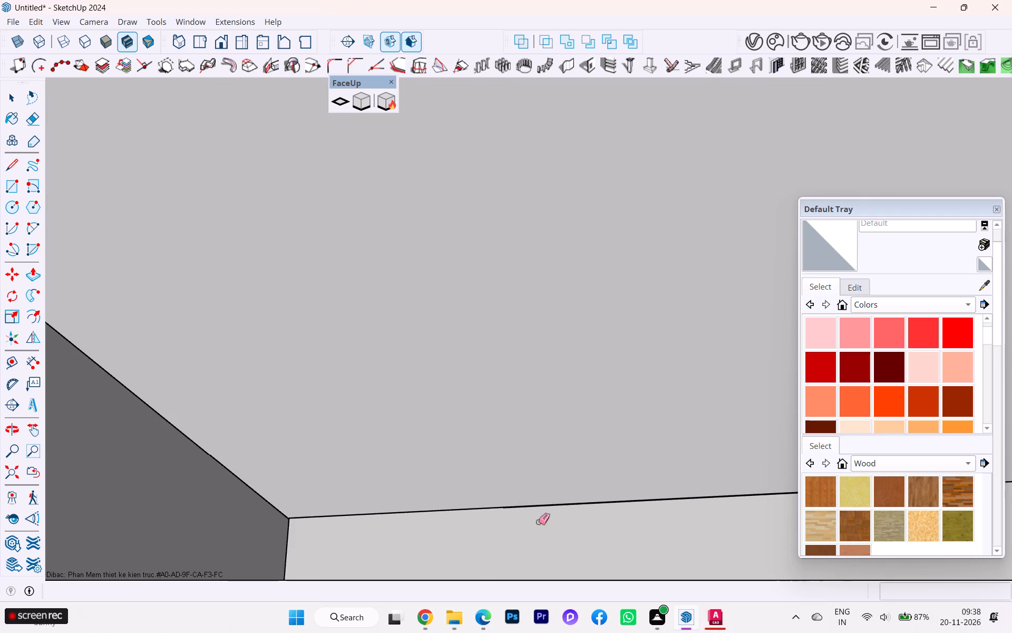
# Erase the seam lines on the top and outer side face between the room's front wall and its corner column.
pyautogui.scroll(-9, 538, 522)
pyautogui.scroll(2, 537, 528)
pyautogui.scroll(-2, 537, 528)
pyautogui.scroll(2, 281, 287)
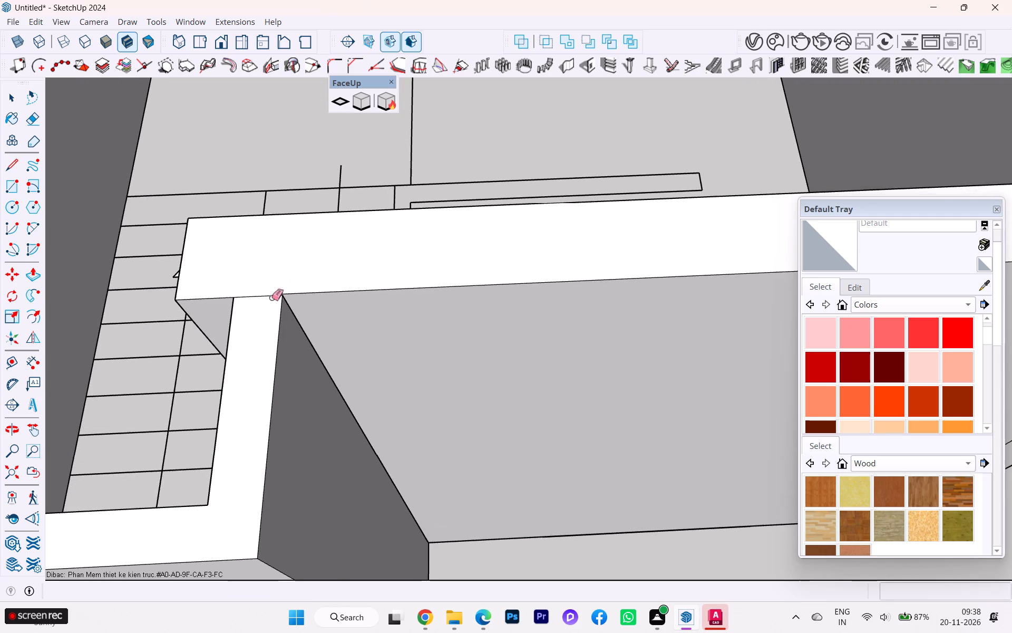
pyautogui.scroll(-9, 282, 314)
pyautogui.scroll(1, 290, 343)
pyautogui.scroll(-3, 291, 344)
pyautogui.scroll(2, 883, 280)
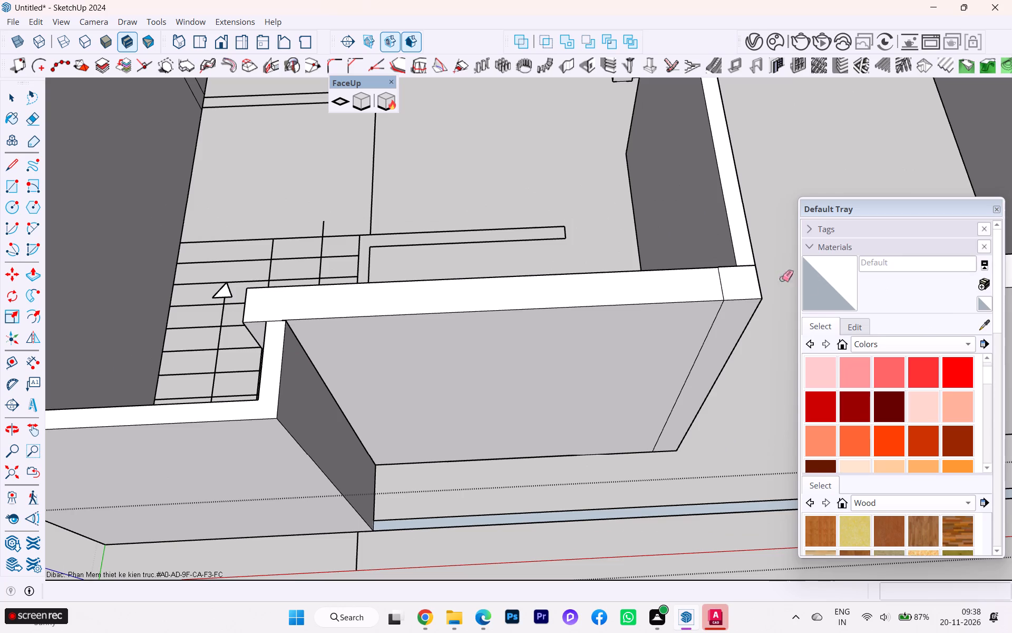
pyautogui.click(720, 283)
pyautogui.click(715, 312)
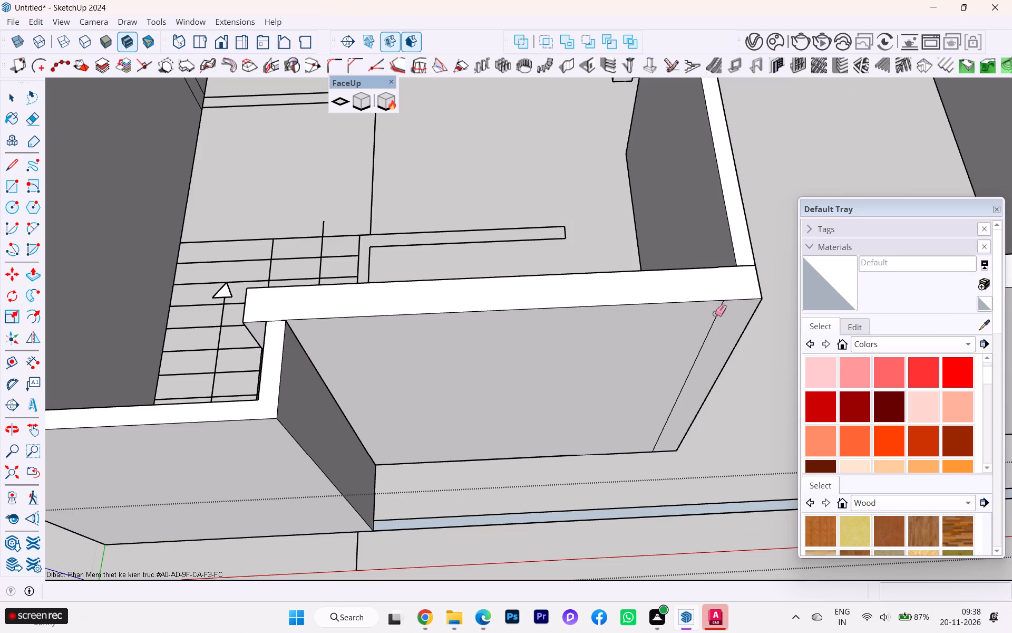
pyautogui.click(716, 316)
pyautogui.hotkey('ctrl', 'z')
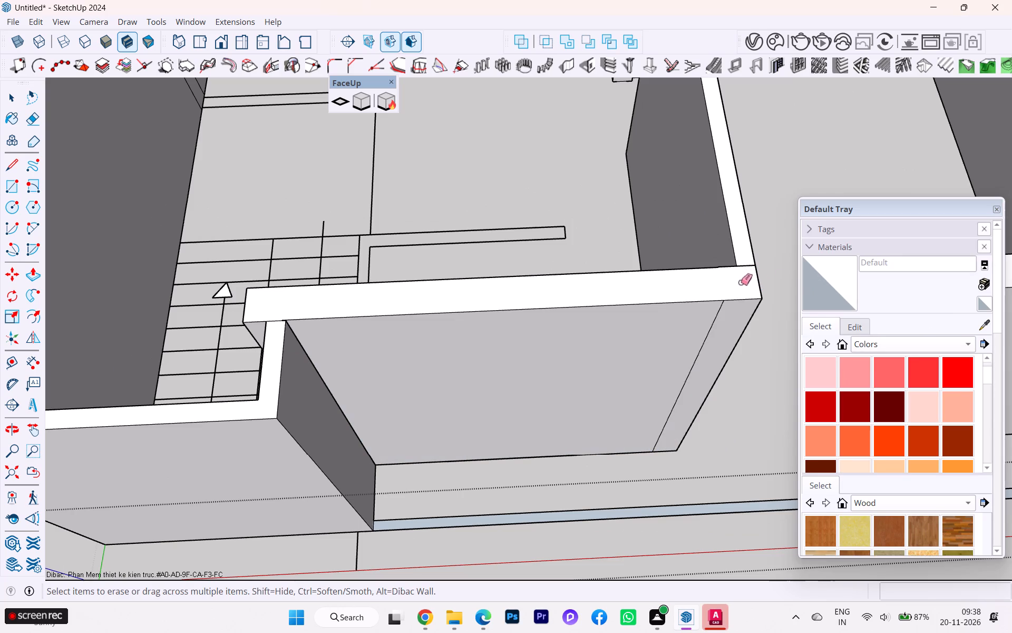
pyautogui.keyDown('shift'); pyautogui.click(715, 313); pyautogui.keyUp('shift')
pyautogui.keyDown('shift'); pyautogui.click(715, 319); pyautogui.keyUp('shift')
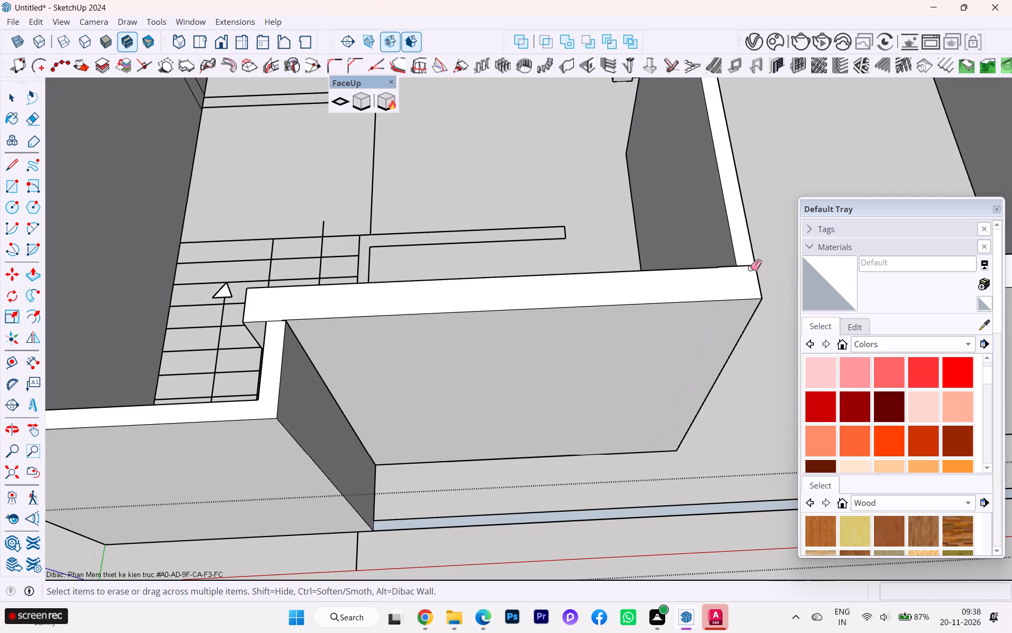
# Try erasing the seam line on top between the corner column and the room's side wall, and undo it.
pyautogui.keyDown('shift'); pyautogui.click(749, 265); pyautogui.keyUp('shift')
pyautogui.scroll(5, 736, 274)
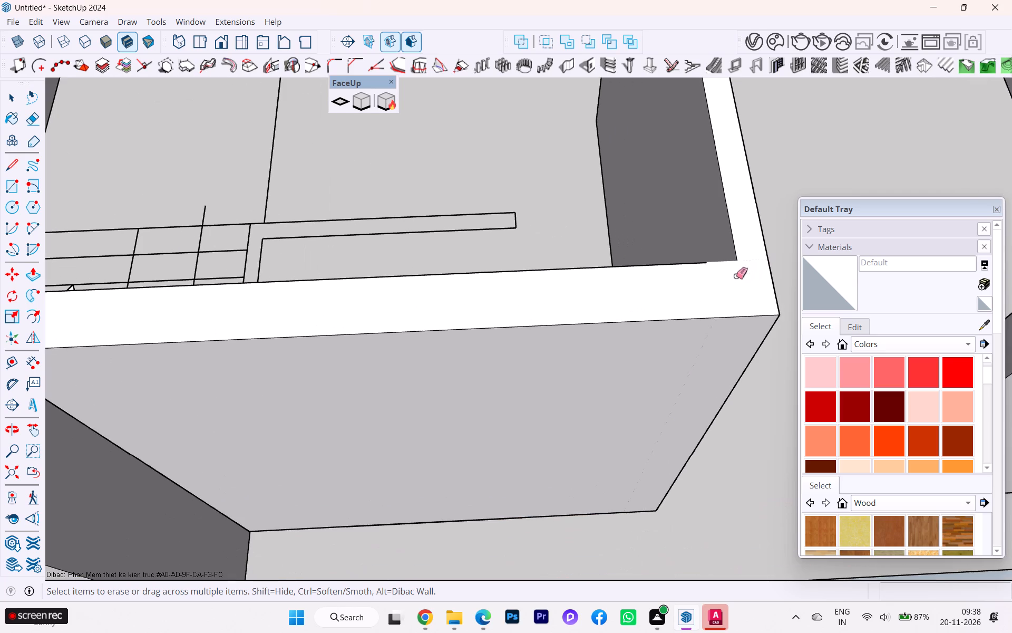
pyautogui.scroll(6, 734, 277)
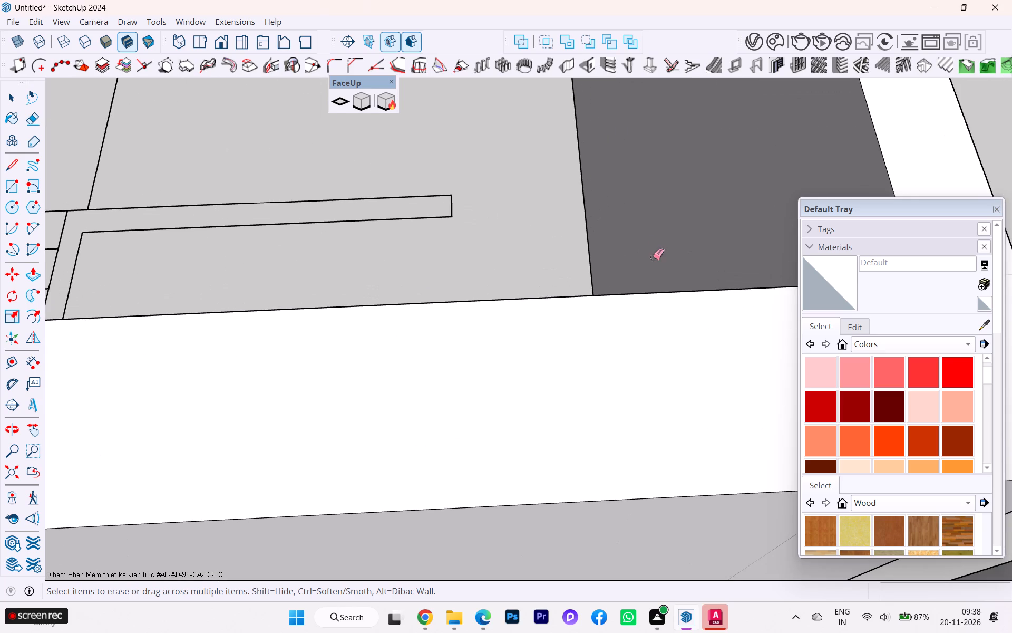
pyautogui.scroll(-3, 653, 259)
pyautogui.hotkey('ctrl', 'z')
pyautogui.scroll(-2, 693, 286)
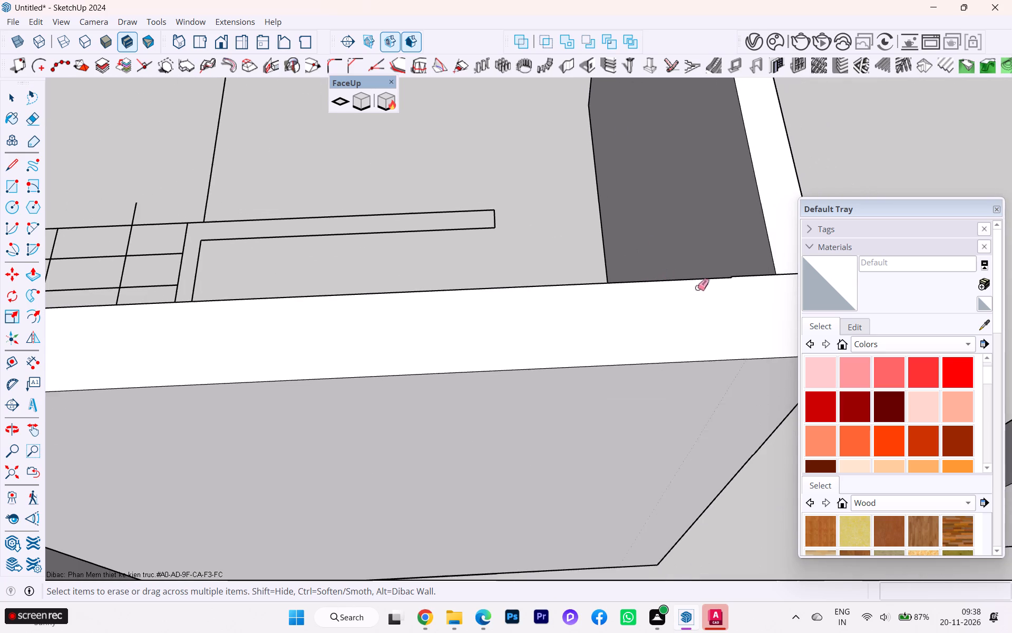
# Push/Pull the front wall's inner face about 1/8" to align it with the corner column's inner face.
pyautogui.keyDown('shift'); pyautogui.scroll(14, 742, 281); pyautogui.keyUp('shift')
pyautogui.keyDown('shift'); pyautogui.scroll(-1, 723, 283); pyautogui.keyUp('shift')
pyautogui.keyDown('shift'); pyautogui.scroll(7, 717, 282); pyautogui.keyUp('shift')
pyautogui.keyDown('shift'); pyautogui.scroll(-1, 688, 277); pyautogui.keyUp('shift')
pyautogui.keyDown('shift'); pyautogui.scroll(2, 688, 277); pyautogui.keyUp('shift')
pyautogui.keyDown('shift'); pyautogui.scroll(-3, 686, 274); pyautogui.keyUp('shift')
pyautogui.keyDown('shift'); pyautogui.moveTo(686, 274); pyautogui.dragTo(708, 315, button='middle'); pyautogui.keyUp('shift')
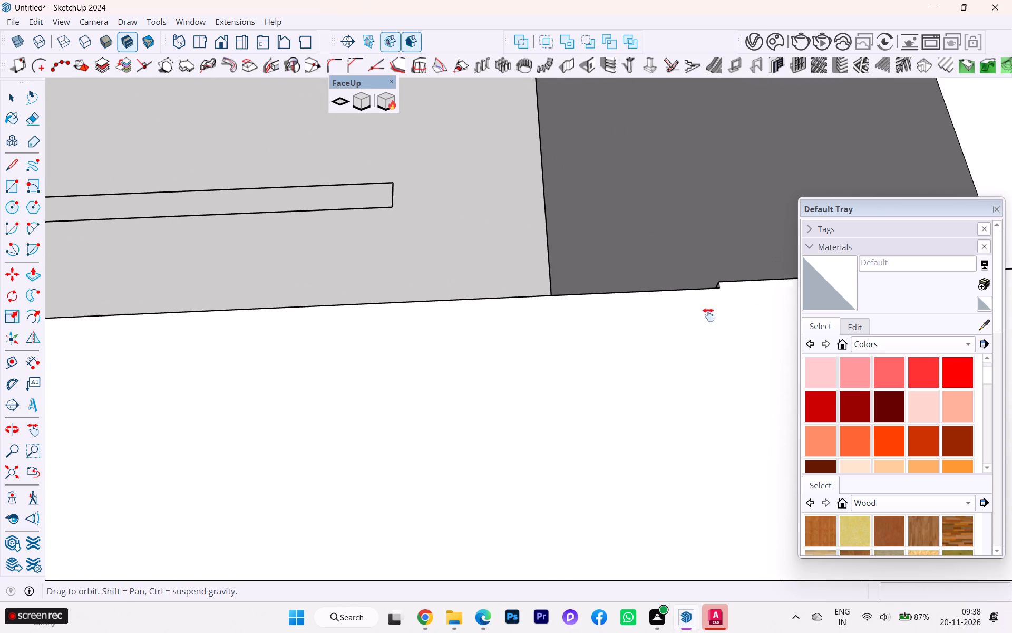
pyautogui.keyDown('shift'); pyautogui.moveTo(708, 315); pyautogui.dragTo(648, 462, button='middle'); pyautogui.keyUp('shift')
pyautogui.scroll(-8, 585, 327)
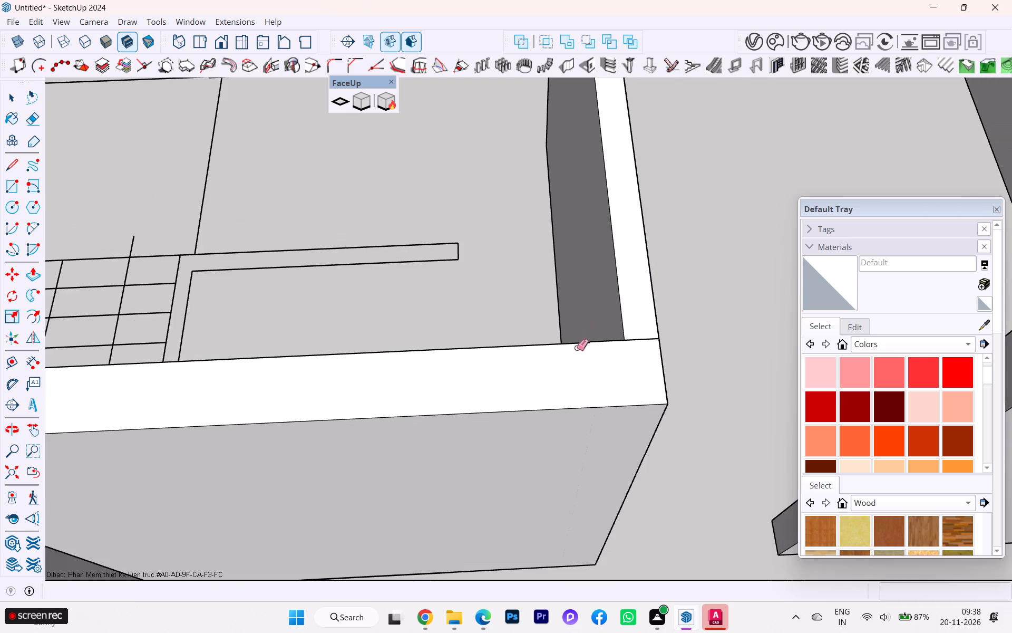
pyautogui.moveTo(594, 370); pyautogui.dragTo(1001, 484, button='middle')
pyautogui.scroll(-1, 624, 397)
pyautogui.scroll(1, 961, 457)
pyautogui.moveTo(542, 380); pyautogui.dragTo(853, 294, button='middle')
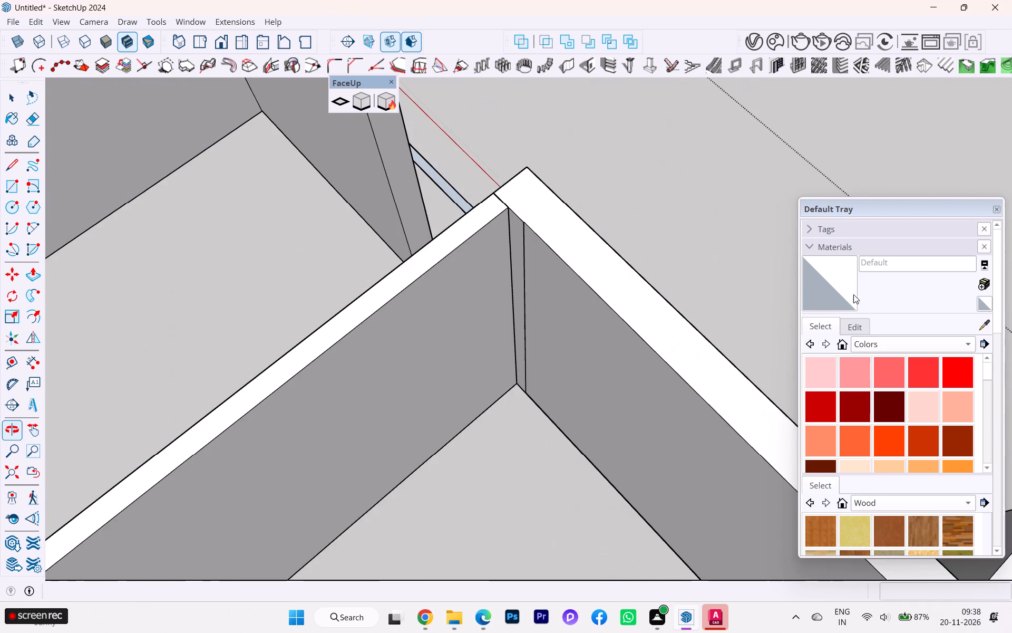
pyautogui.scroll(1, 388, 254)
pyautogui.scroll(-1, 388, 253)
pyautogui.scroll(4, 388, 253)
pyautogui.click(0, 95)
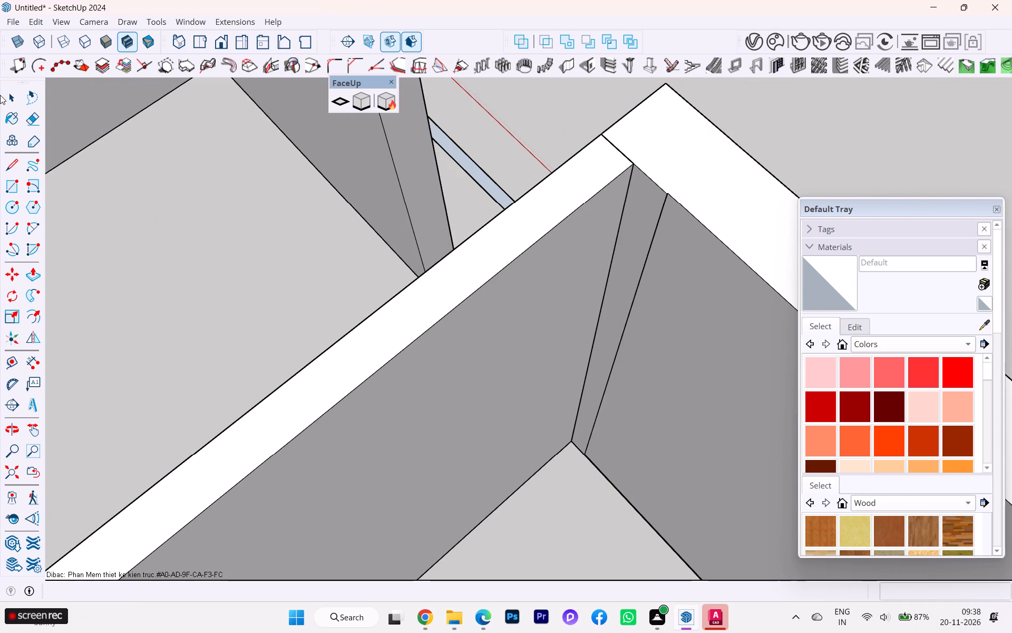
pyautogui.click(9, 95)
pyautogui.click(683, 276)
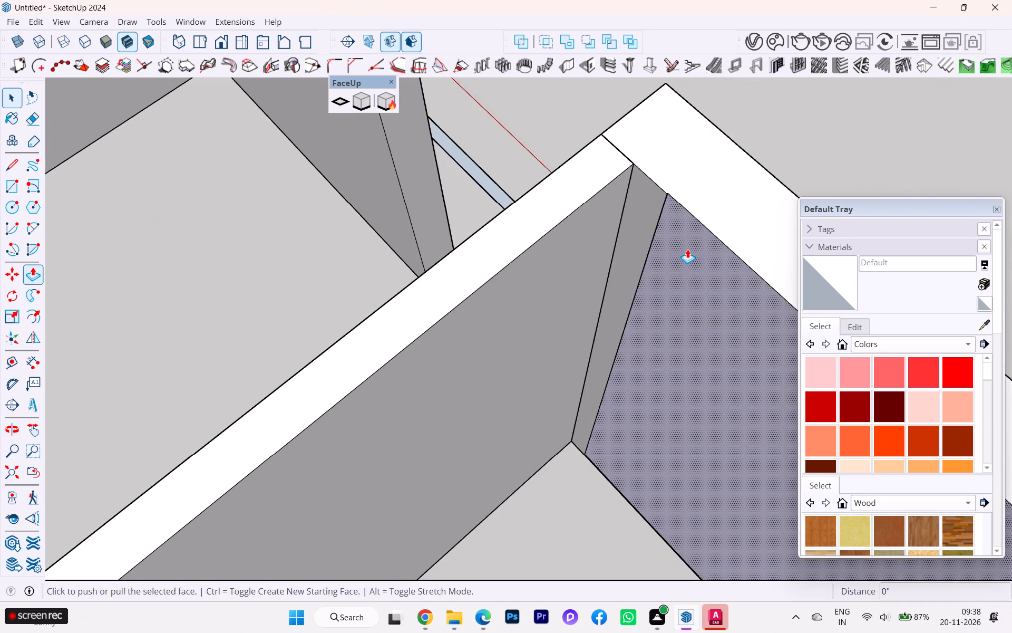
pyautogui.press('p')
pyautogui.click(687, 248)
pyautogui.click(634, 221)
# Erase the vertical seam line between the front wall's inner face and the corner column.
pyautogui.scroll(1, 693, 209)
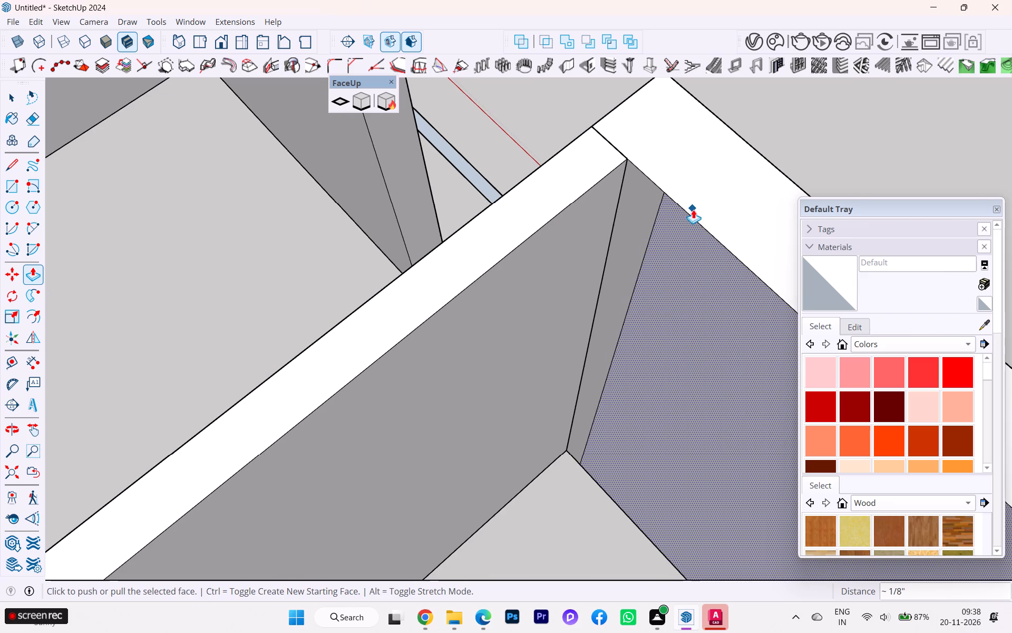
pyautogui.press('e')
pyautogui.scroll(2, 678, 216)
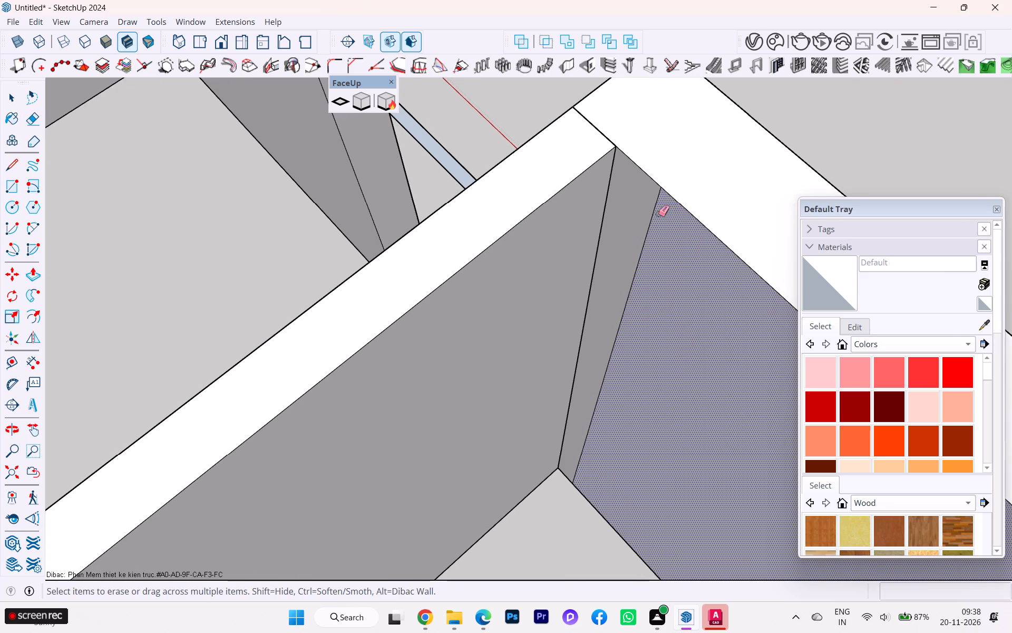
pyautogui.keyDown('shift'); pyautogui.click(648, 228); pyautogui.keyUp('shift')
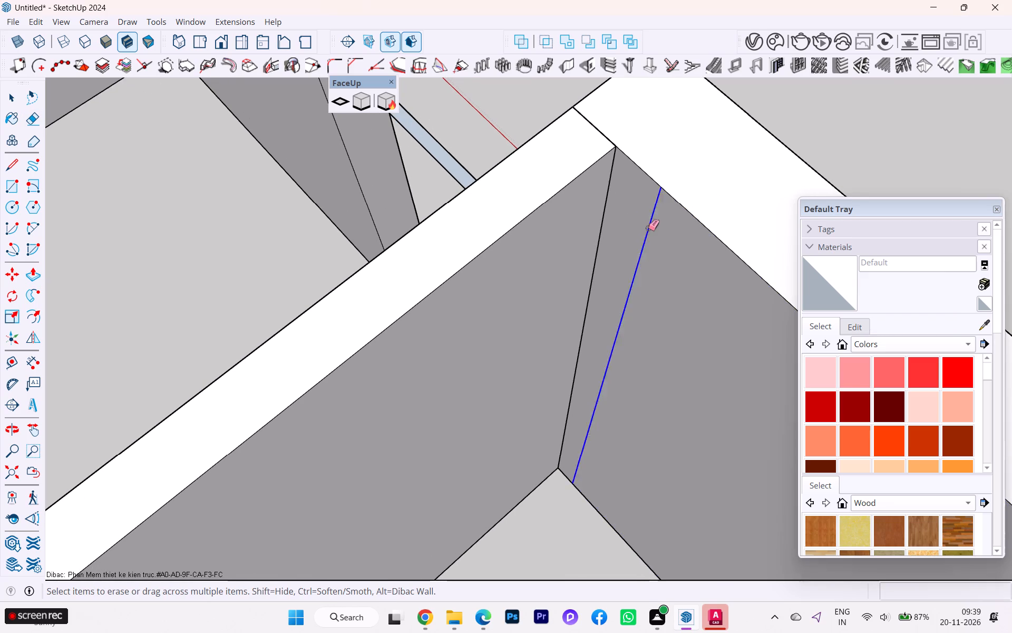
# Examine the top of the room's inner corner where the side wall meets the front wall and column.
pyautogui.keyDown('shift'); pyautogui.scroll(6, 626, 158); pyautogui.keyUp('shift')
pyautogui.keyDown('shift'); pyautogui.scroll(-1, 617, 151); pyautogui.keyUp('shift')
pyautogui.keyDown('shift'); pyautogui.scroll(7, 613, 151); pyautogui.keyUp('shift')
pyautogui.keyDown('shift'); pyautogui.scroll(-1, 609, 150); pyautogui.keyUp('shift')
pyautogui.keyDown('shift'); pyautogui.scroll(10, 604, 145); pyautogui.keyUp('shift')
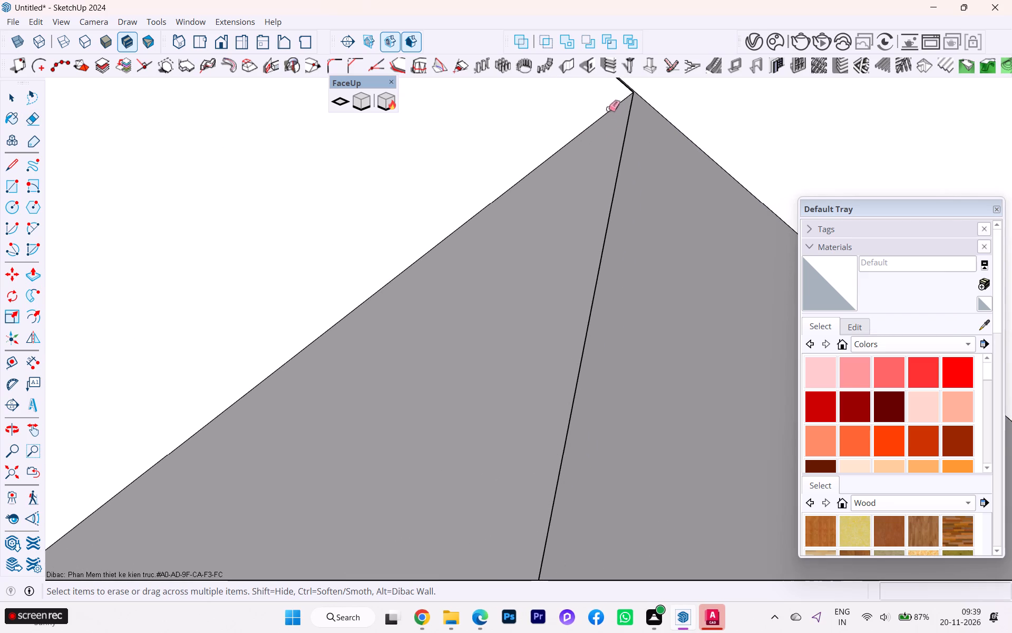
pyautogui.keyDown('shift'); pyautogui.scroll(1, 615, 105); pyautogui.keyUp('shift')
pyautogui.keyDown('shift'); pyautogui.scroll(-4, 640, 151); pyautogui.keyUp('shift')
pyautogui.keyDown('shift'); pyautogui.moveTo(631, 188); pyautogui.dragTo(413, 271, button='middle'); pyautogui.keyUp('shift')
pyautogui.keyDown('shift'); pyautogui.scroll(5, 376, 198); pyautogui.keyUp('shift')
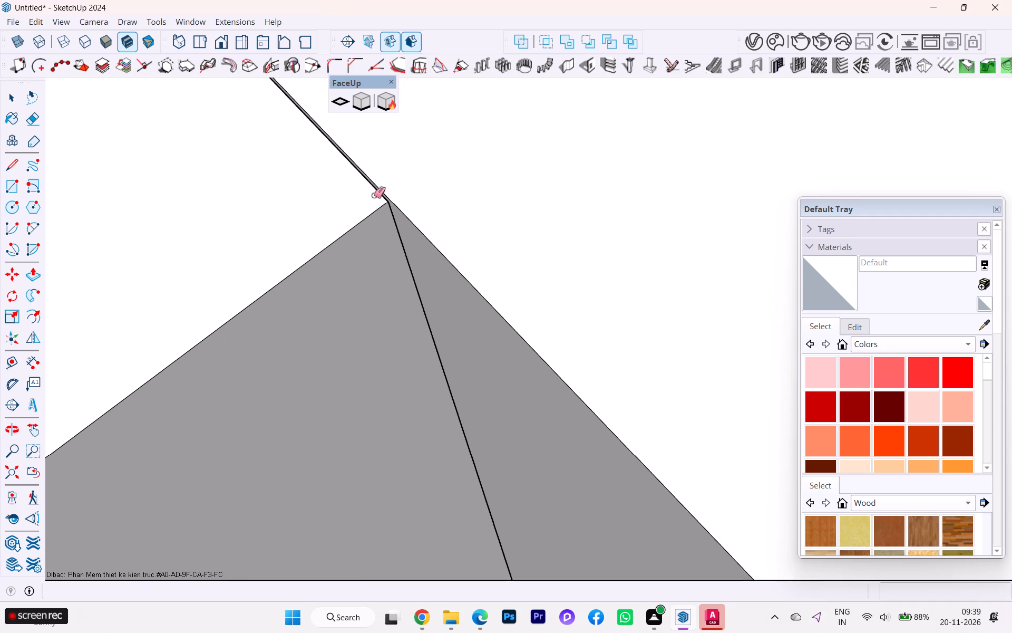
pyautogui.keyDown('shift'); pyautogui.scroll(5, 374, 195); pyautogui.keyUp('shift')
pyautogui.keyDown('shift'); pyautogui.scroll(-1, 383, 215); pyautogui.keyUp('shift')
pyautogui.keyDown('shift'); pyautogui.scroll(9, 383, 215); pyautogui.keyUp('shift')
pyautogui.keyDown('shift'); pyautogui.moveTo(411, 217); pyautogui.dragTo(633, 166, button='middle'); pyautogui.keyUp('shift')
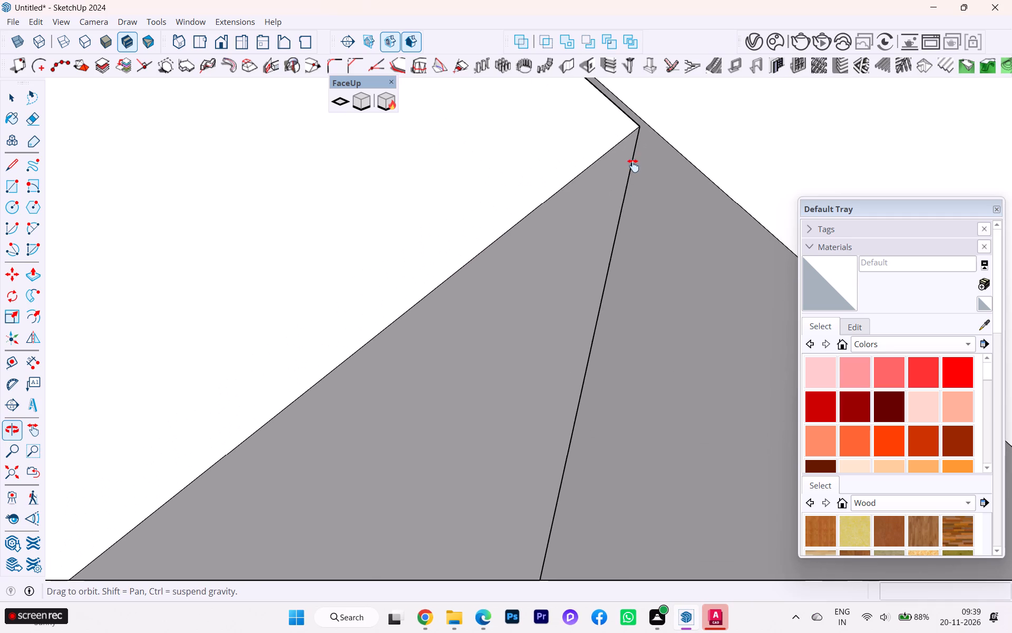
pyautogui.keyDown('shift'); pyautogui.moveTo(633, 166); pyautogui.dragTo(633, 165, button='middle'); pyautogui.keyUp('shift')
pyautogui.keyDown('shift'); pyautogui.scroll(-9, 526, 216); pyautogui.keyUp('shift')
pyautogui.keyDown('shift'); pyautogui.moveTo(528, 283); pyautogui.dragTo(523, 204, button='middle'); pyautogui.keyUp('shift')
pyautogui.keyDown('shift'); pyautogui.scroll(-1, 528, 282); pyautogui.keyUp('shift')
pyautogui.keyDown('shift'); pyautogui.scroll(1, 523, 204); pyautogui.keyUp('shift')
pyautogui.keyDown('shift'); pyautogui.scroll(-4, 542, 255); pyautogui.keyUp('shift')
pyautogui.keyDown('shift'); pyautogui.scroll(2, 543, 260); pyautogui.keyUp('shift')
pyautogui.keyDown('shift'); pyautogui.scroll(-17, 543, 261); pyautogui.keyUp('shift')
pyautogui.keyDown('shift'); pyautogui.scroll(1, 552, 275); pyautogui.keyUp('shift')
pyautogui.keyDown('shift'); pyautogui.scroll(-1, 552, 275); pyautogui.keyUp('shift')
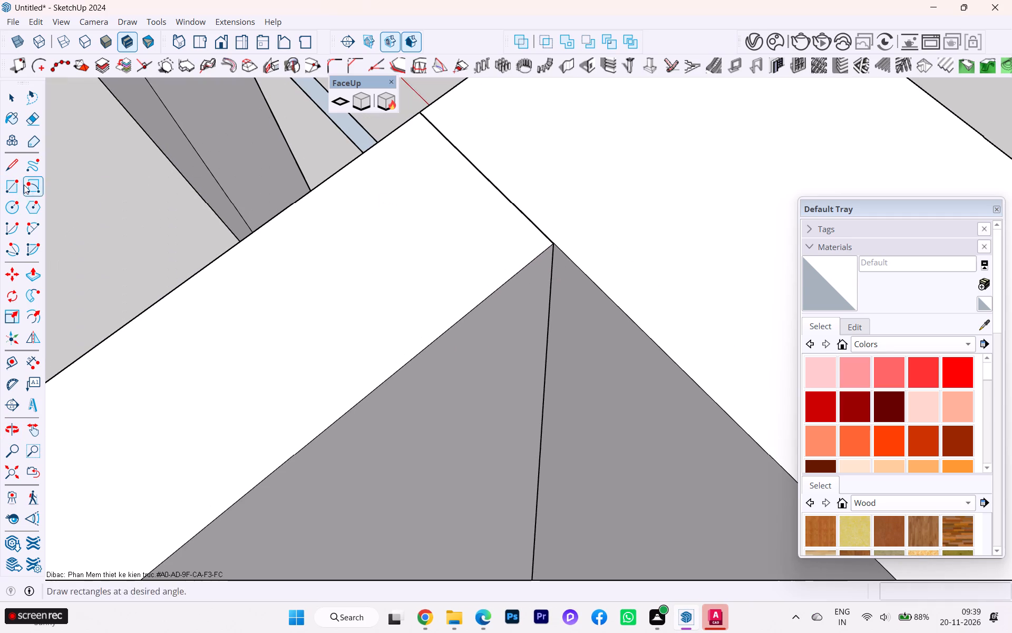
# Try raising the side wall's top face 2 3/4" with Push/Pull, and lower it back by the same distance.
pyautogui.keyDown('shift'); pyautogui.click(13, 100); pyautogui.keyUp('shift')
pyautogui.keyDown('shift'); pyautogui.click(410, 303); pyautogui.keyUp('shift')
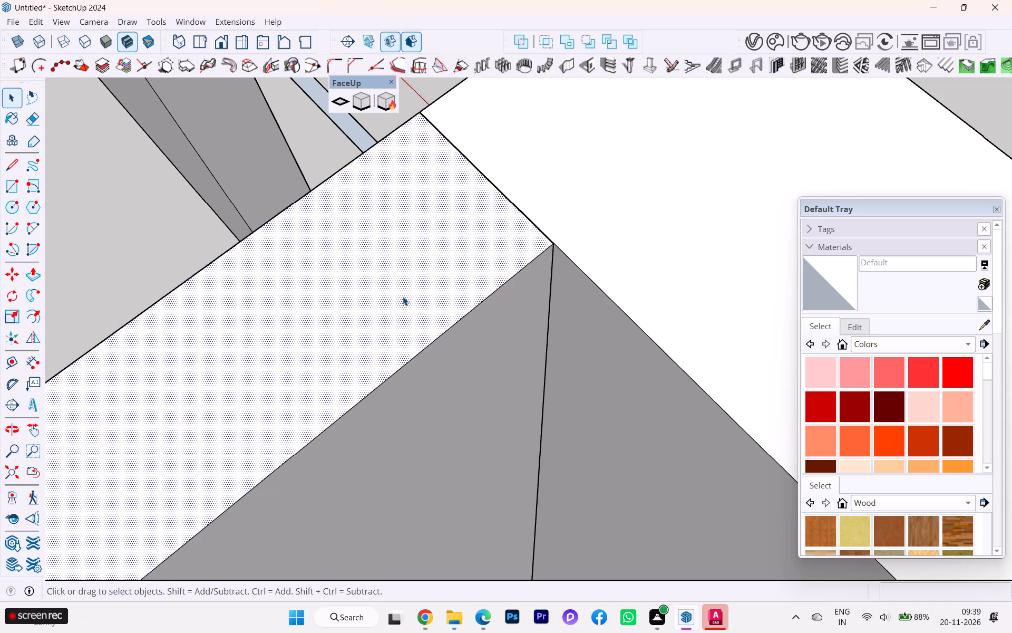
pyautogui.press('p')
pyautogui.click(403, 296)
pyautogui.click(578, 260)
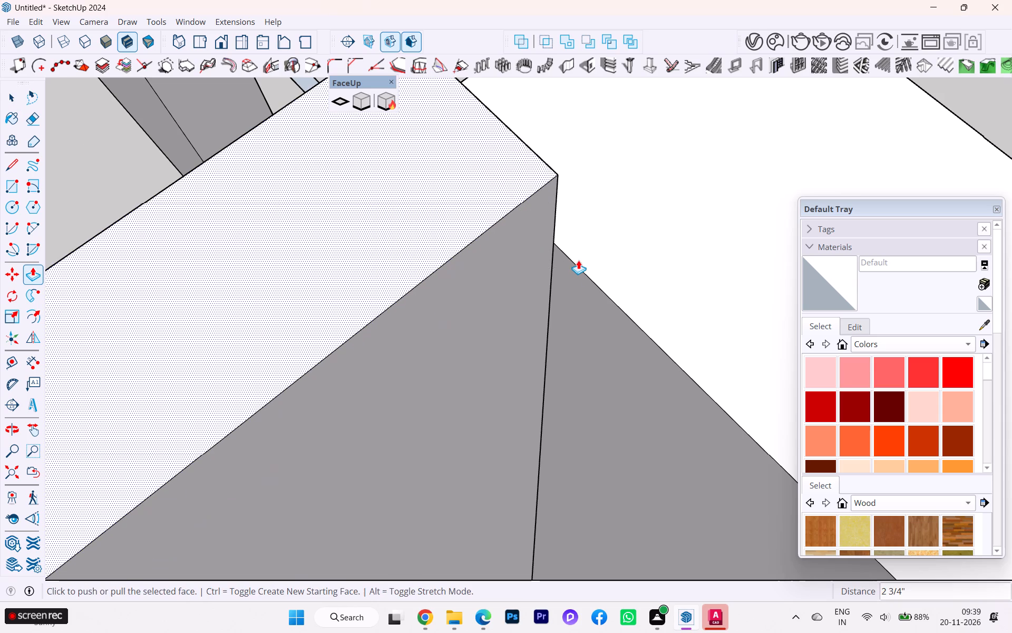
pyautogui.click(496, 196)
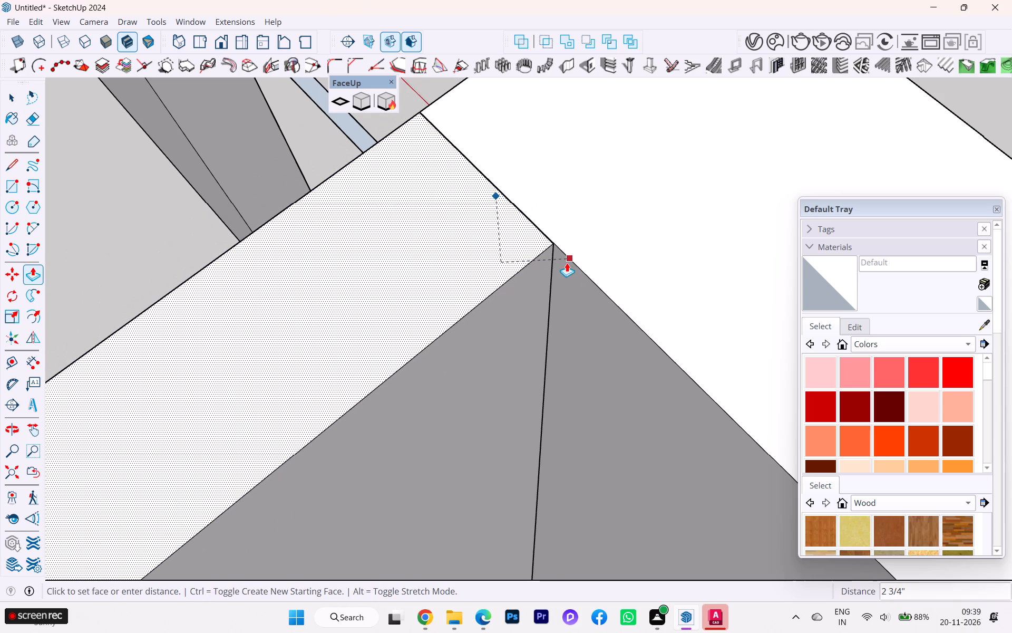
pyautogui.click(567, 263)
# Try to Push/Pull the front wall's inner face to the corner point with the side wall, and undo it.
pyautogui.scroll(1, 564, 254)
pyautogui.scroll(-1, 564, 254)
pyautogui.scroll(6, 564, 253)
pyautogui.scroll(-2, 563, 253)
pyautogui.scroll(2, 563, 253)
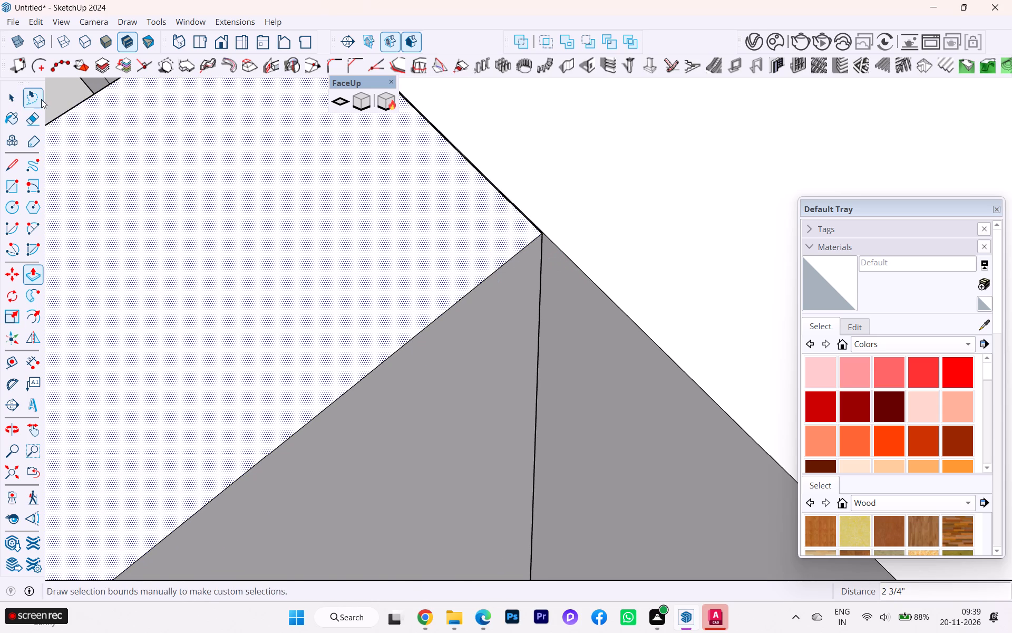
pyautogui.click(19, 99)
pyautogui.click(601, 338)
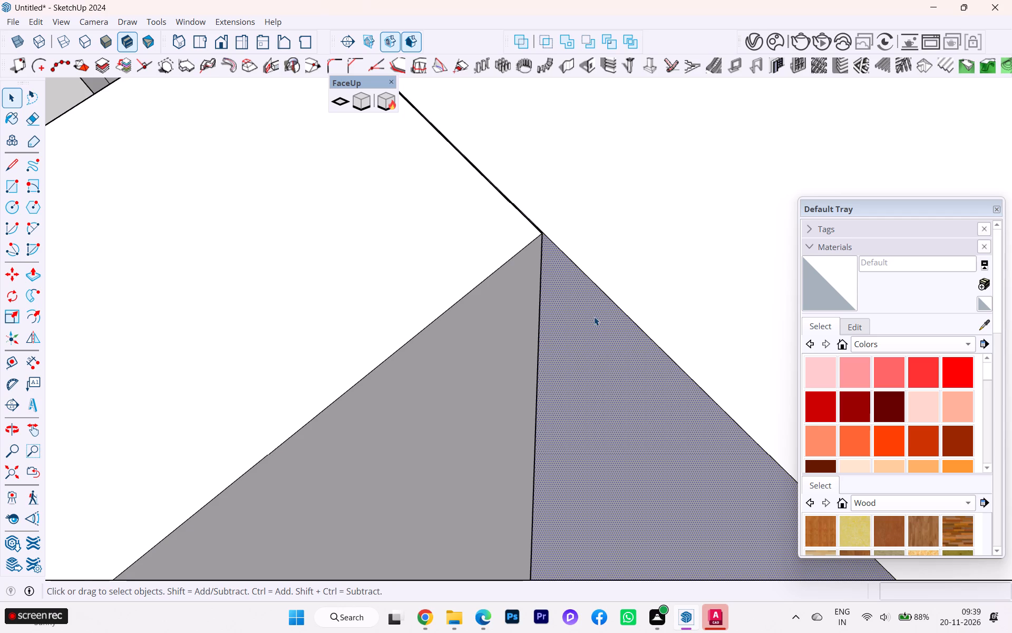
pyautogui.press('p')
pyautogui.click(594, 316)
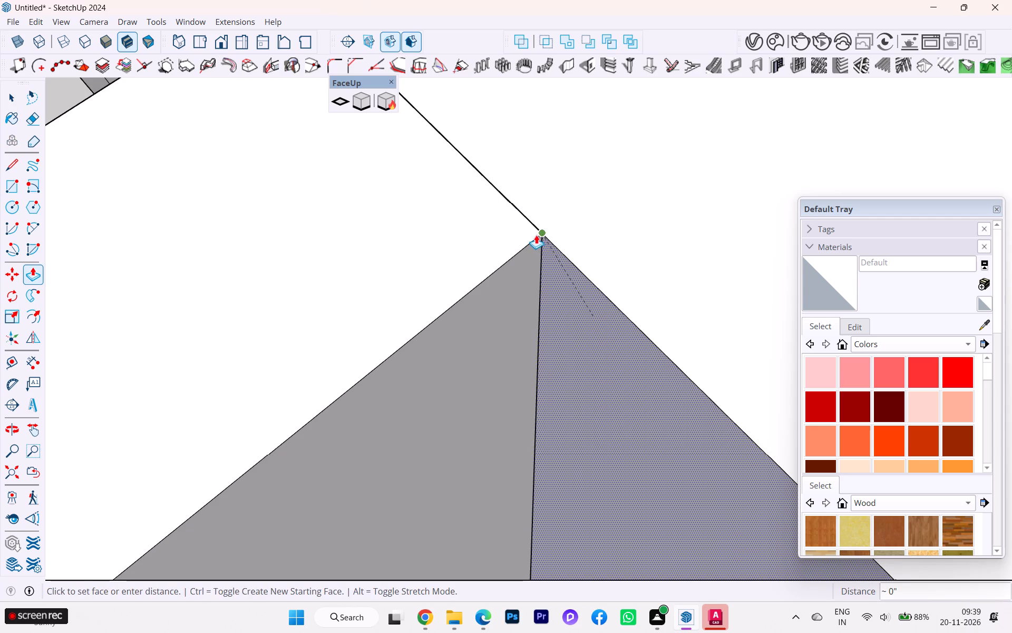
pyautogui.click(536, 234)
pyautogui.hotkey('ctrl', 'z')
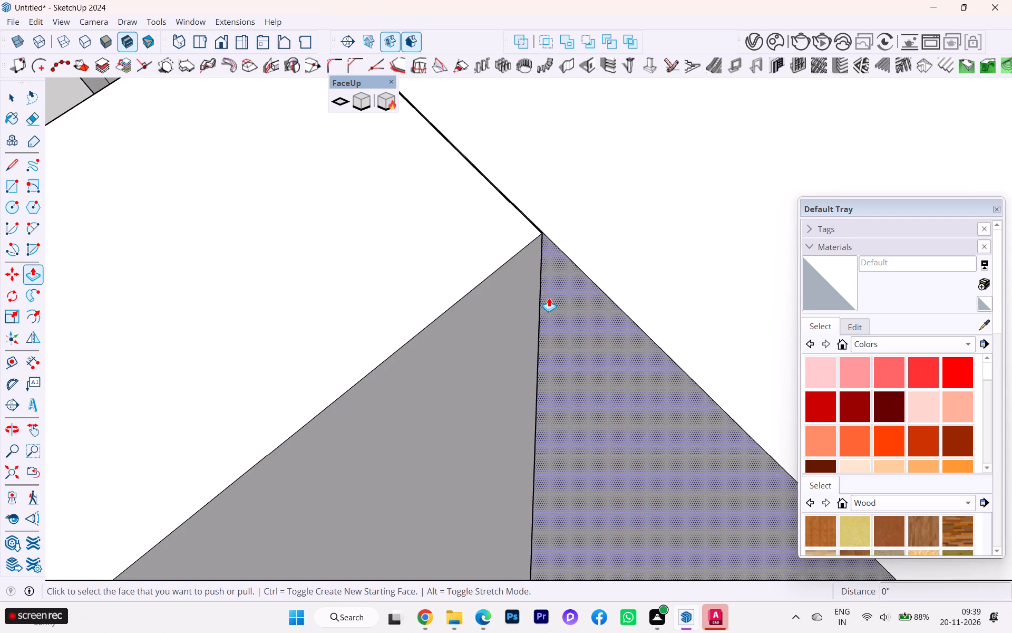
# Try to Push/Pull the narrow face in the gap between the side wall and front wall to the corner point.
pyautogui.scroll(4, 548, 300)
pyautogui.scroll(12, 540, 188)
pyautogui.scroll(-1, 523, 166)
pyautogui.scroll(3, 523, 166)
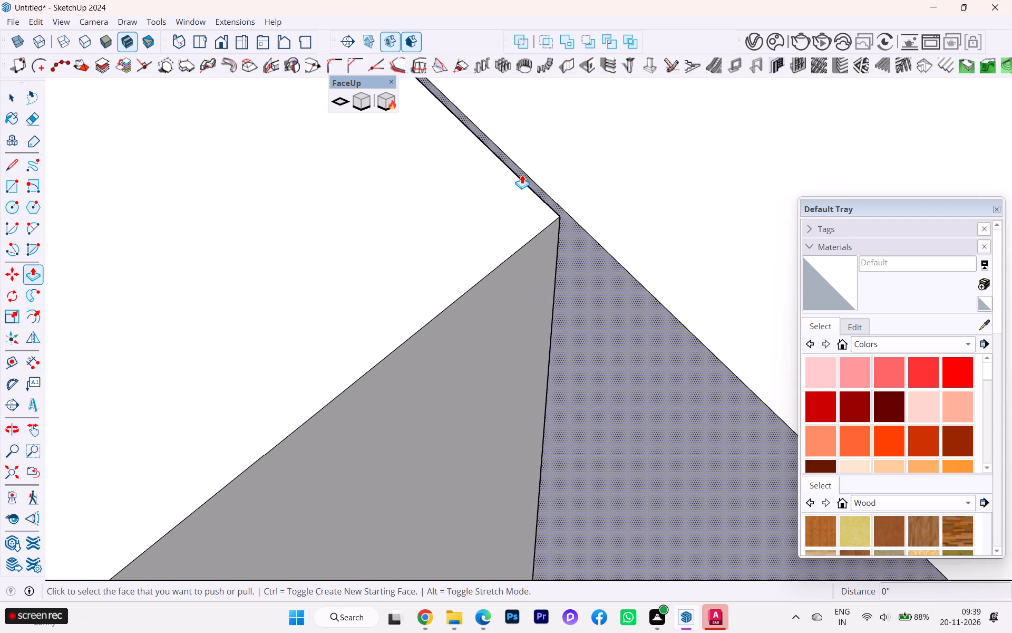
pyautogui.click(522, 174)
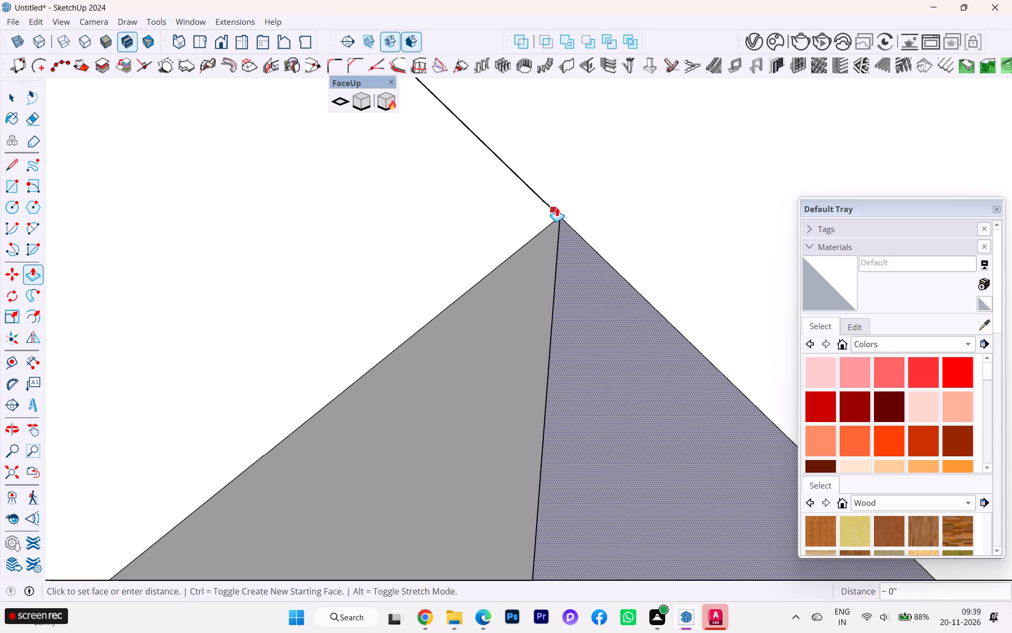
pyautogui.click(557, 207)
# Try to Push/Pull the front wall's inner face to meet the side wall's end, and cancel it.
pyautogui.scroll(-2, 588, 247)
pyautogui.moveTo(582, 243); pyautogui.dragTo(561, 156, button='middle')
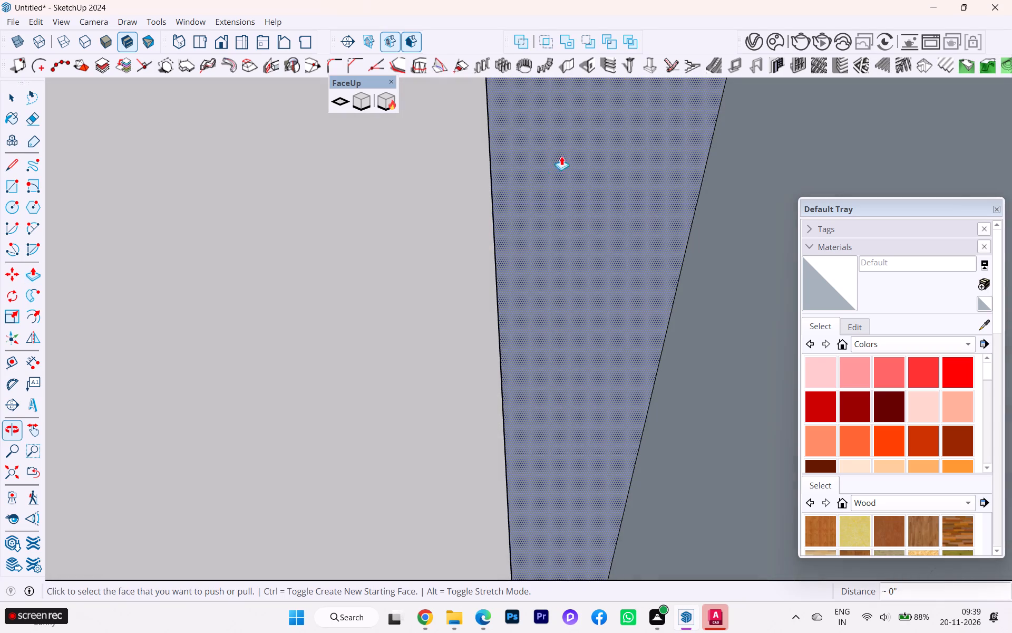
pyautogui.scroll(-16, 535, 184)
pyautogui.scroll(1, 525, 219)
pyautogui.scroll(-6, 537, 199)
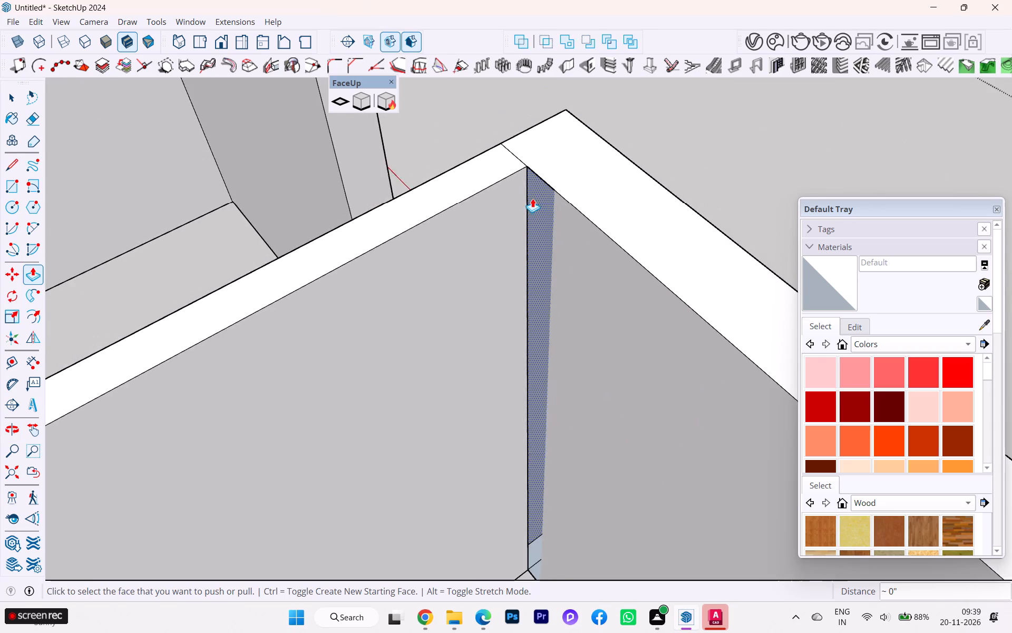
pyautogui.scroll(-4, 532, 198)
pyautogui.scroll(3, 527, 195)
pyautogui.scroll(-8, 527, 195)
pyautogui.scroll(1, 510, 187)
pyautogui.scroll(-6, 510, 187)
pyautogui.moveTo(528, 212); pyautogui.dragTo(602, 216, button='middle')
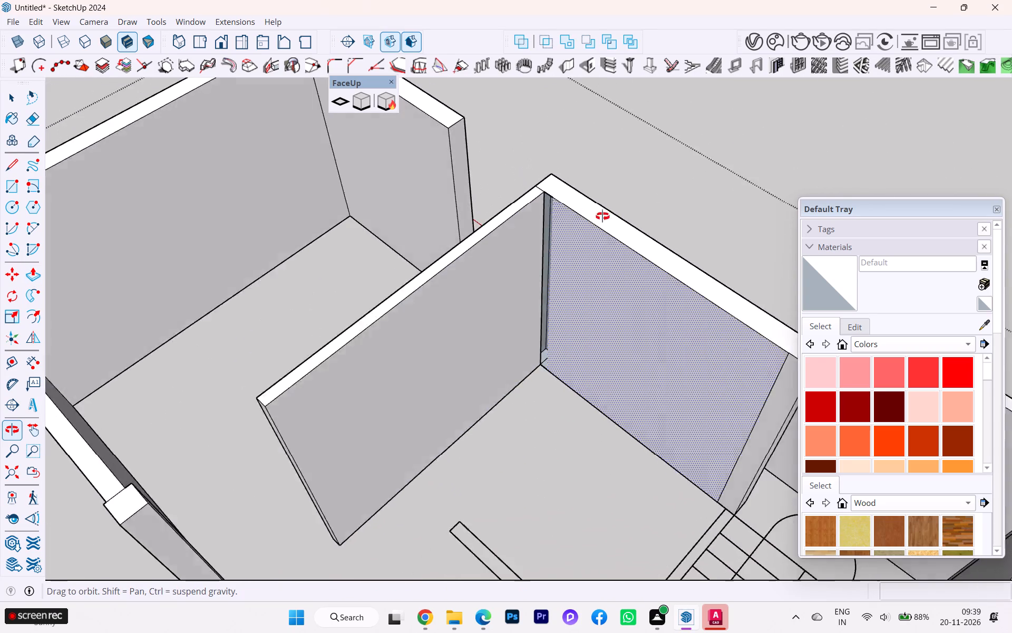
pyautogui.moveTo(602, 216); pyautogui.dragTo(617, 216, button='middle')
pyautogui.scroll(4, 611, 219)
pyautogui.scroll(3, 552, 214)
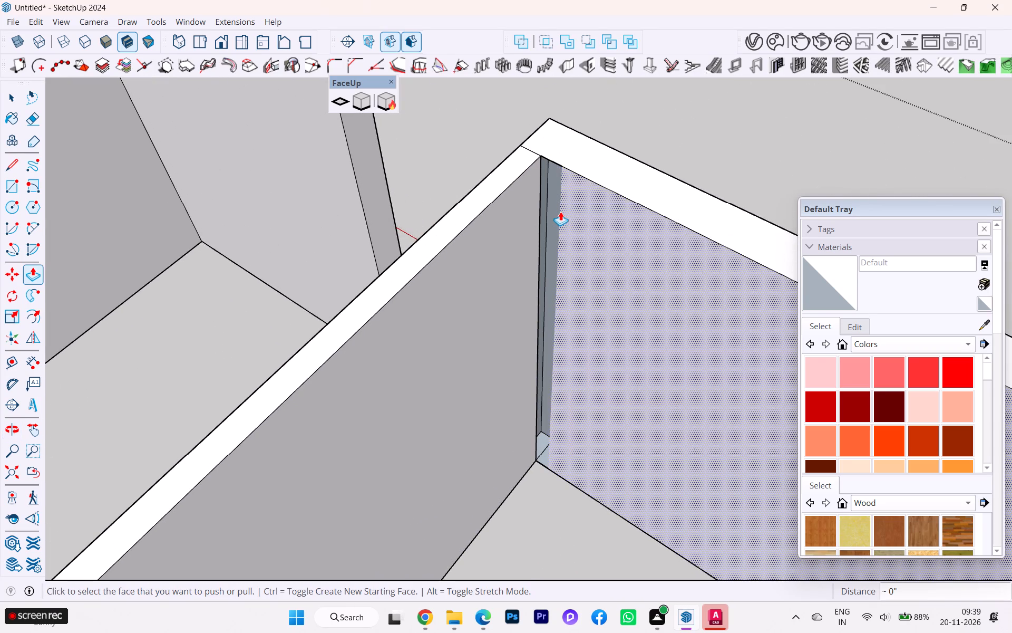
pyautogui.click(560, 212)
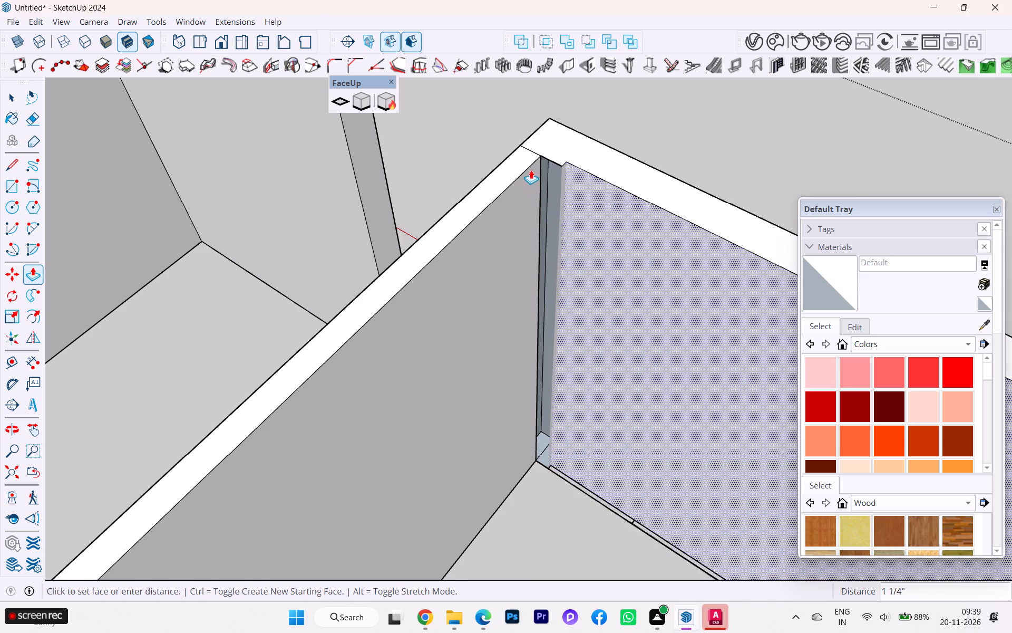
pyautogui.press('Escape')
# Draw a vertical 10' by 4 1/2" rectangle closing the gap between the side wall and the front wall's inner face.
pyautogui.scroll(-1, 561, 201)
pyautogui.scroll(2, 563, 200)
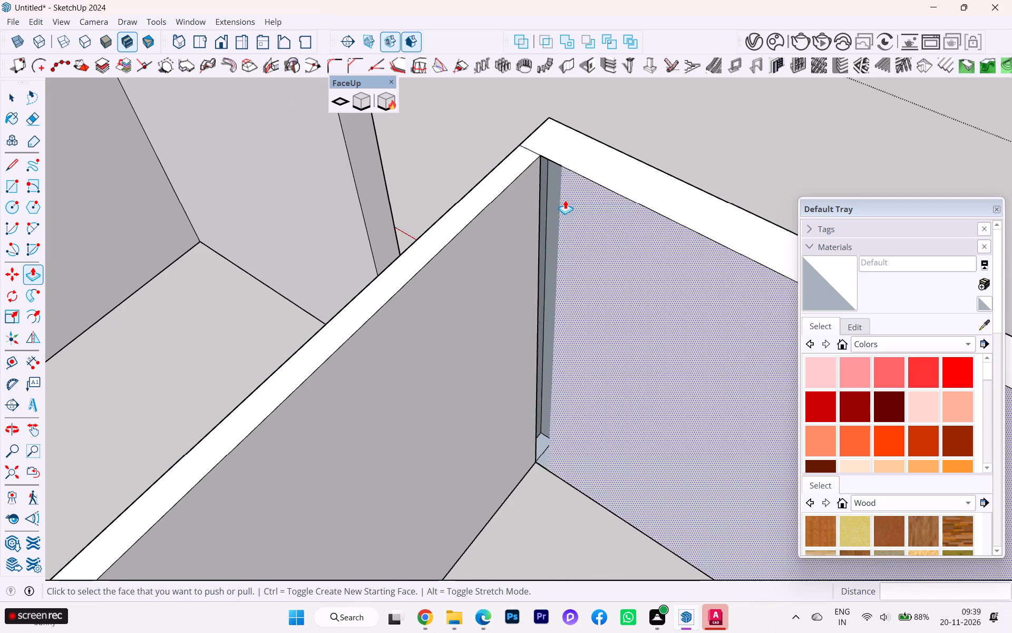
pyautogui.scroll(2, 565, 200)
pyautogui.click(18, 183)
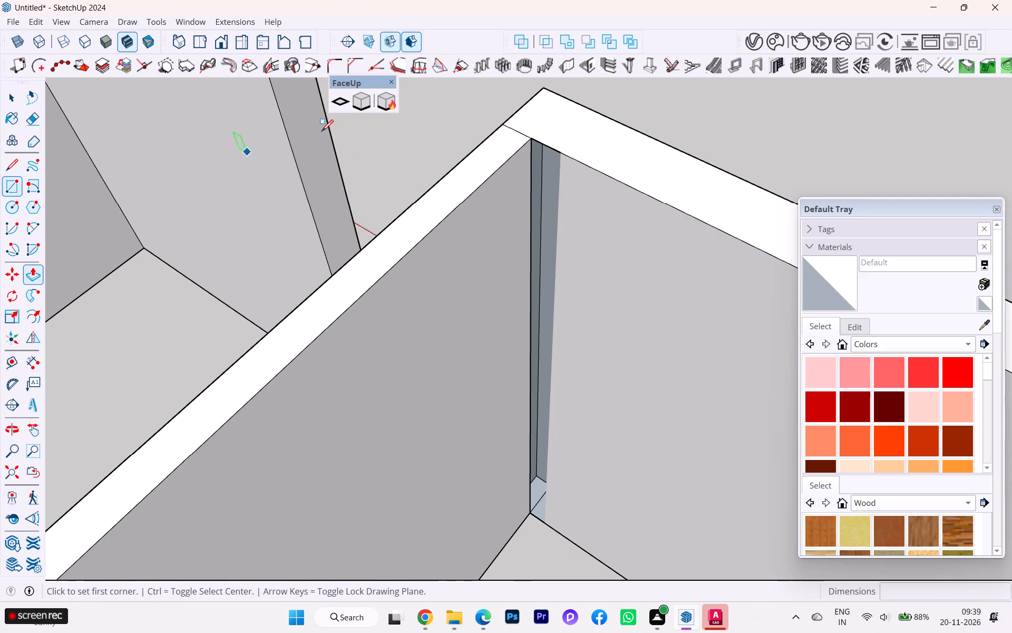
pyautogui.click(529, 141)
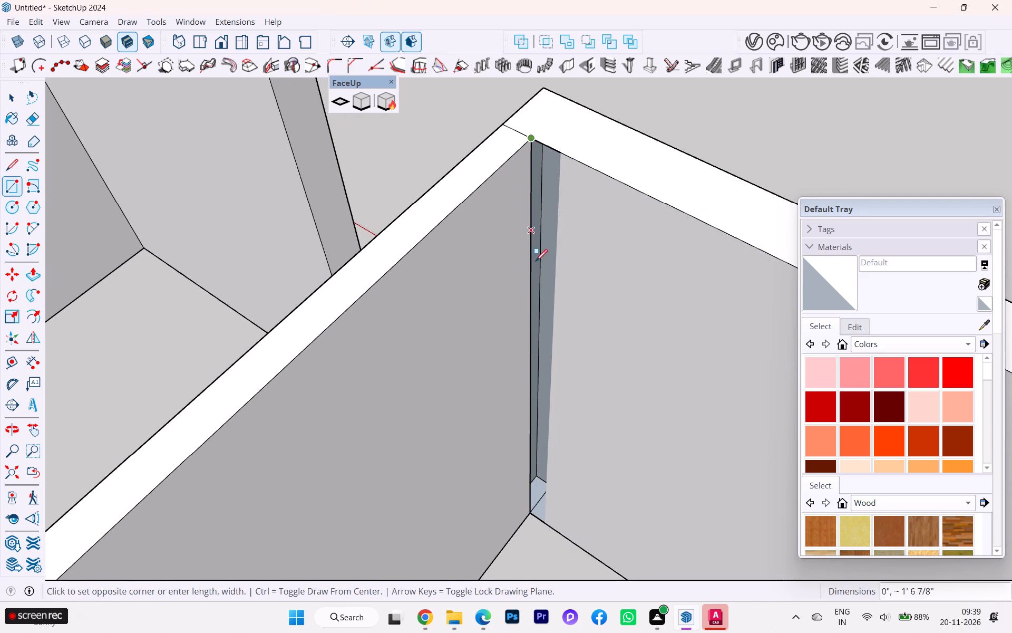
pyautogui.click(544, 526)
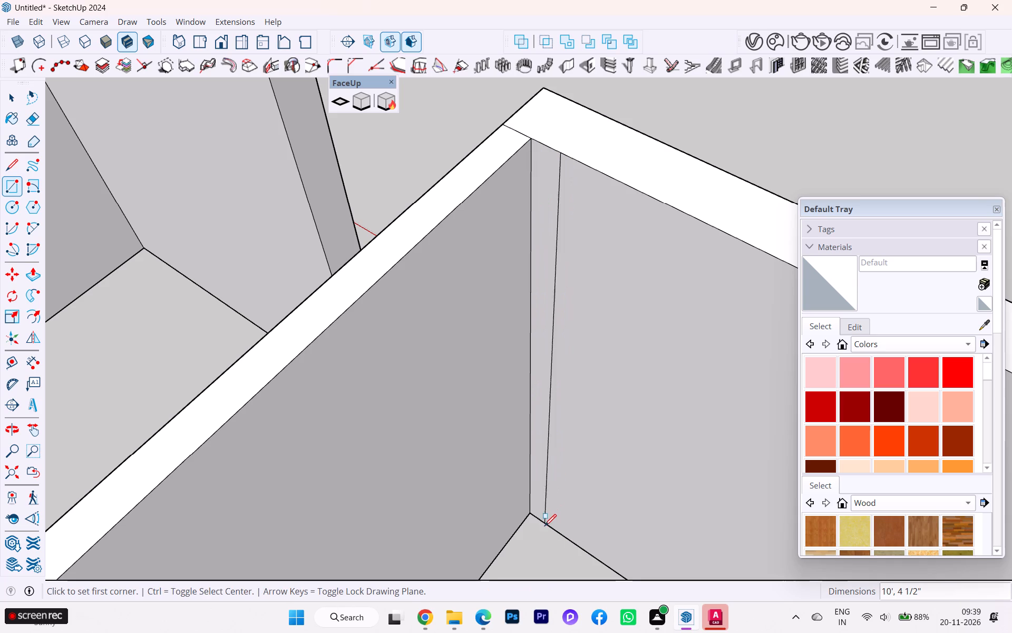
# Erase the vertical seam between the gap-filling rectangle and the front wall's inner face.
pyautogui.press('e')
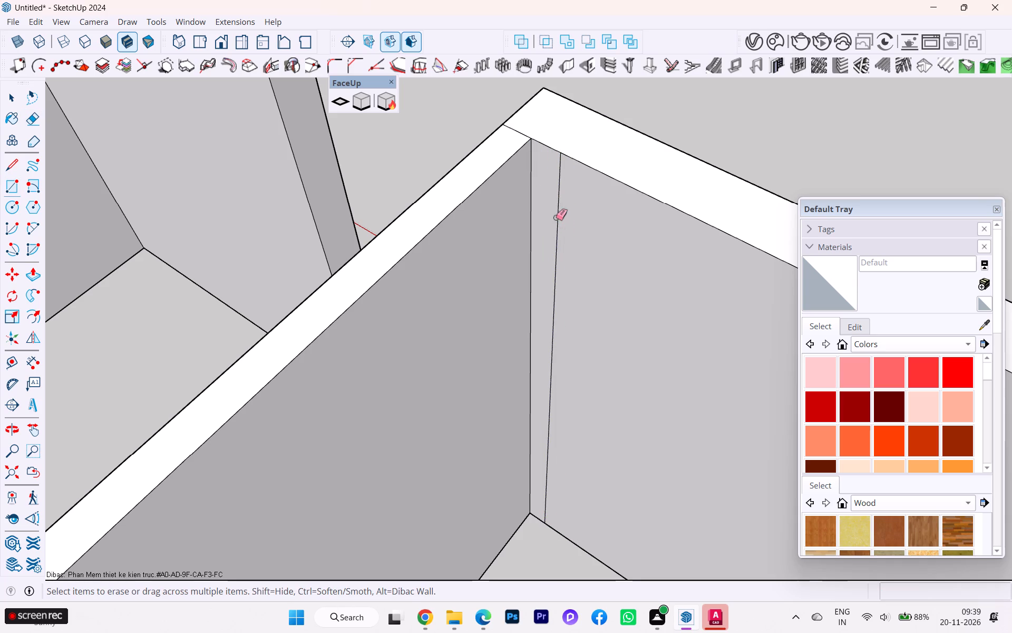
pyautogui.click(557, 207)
# Erase the raised front wall and its leftover corner edges beside the side wall, leaving only the flat plan strip.
pyautogui.scroll(-2, 548, 212)
pyautogui.moveTo(546, 212); pyautogui.dragTo(576, 208, button='middle')
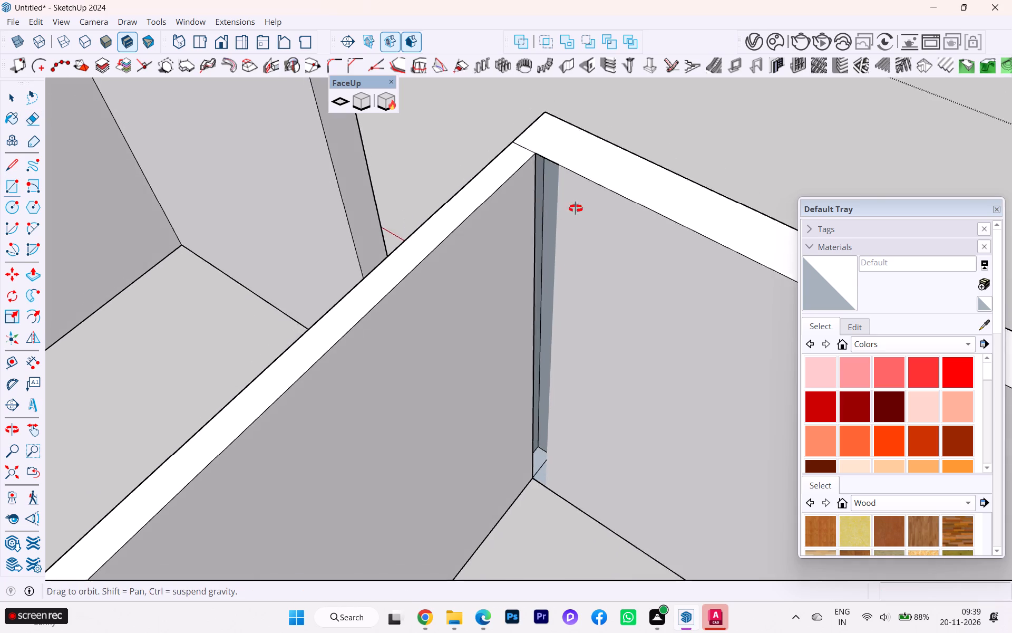
pyautogui.moveTo(576, 208); pyautogui.dragTo(654, 224, button='middle')
pyautogui.scroll(-3, 203, 151)
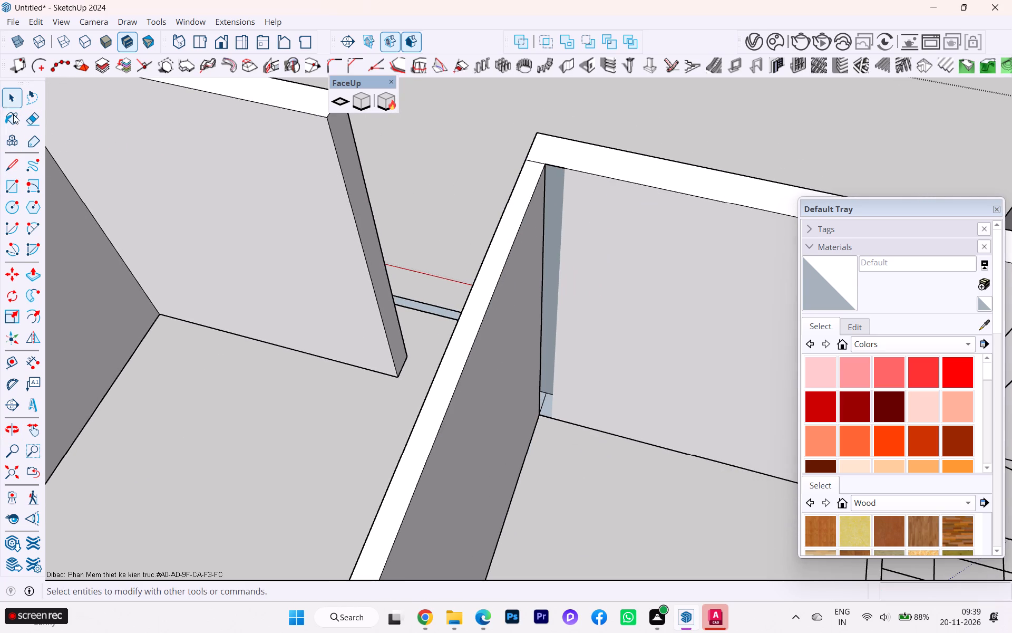
pyautogui.click(36, 114)
pyautogui.click(613, 155)
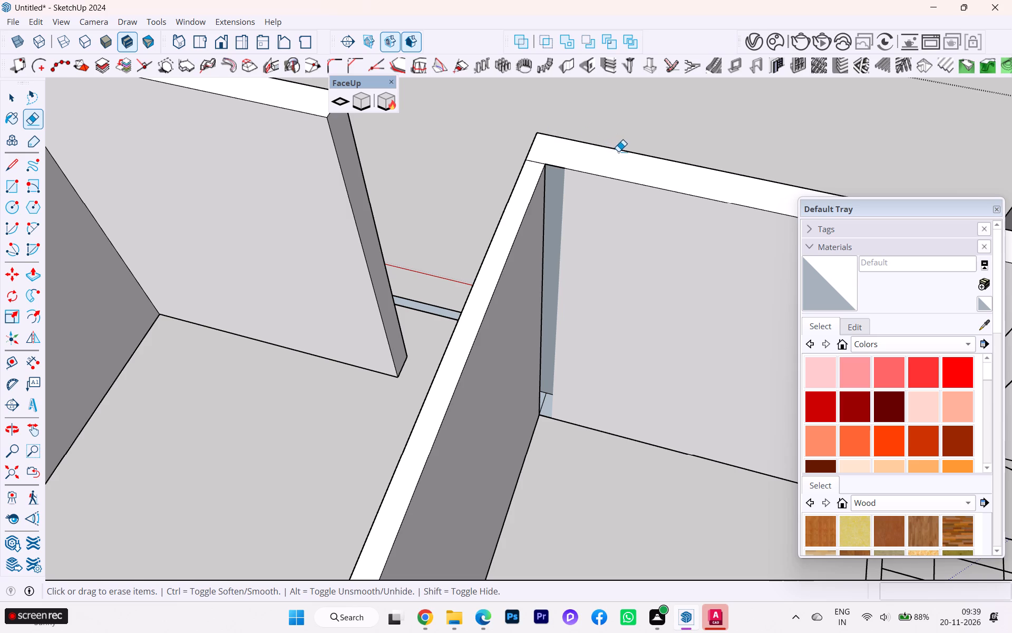
pyautogui.click(619, 150)
pyautogui.click(606, 177)
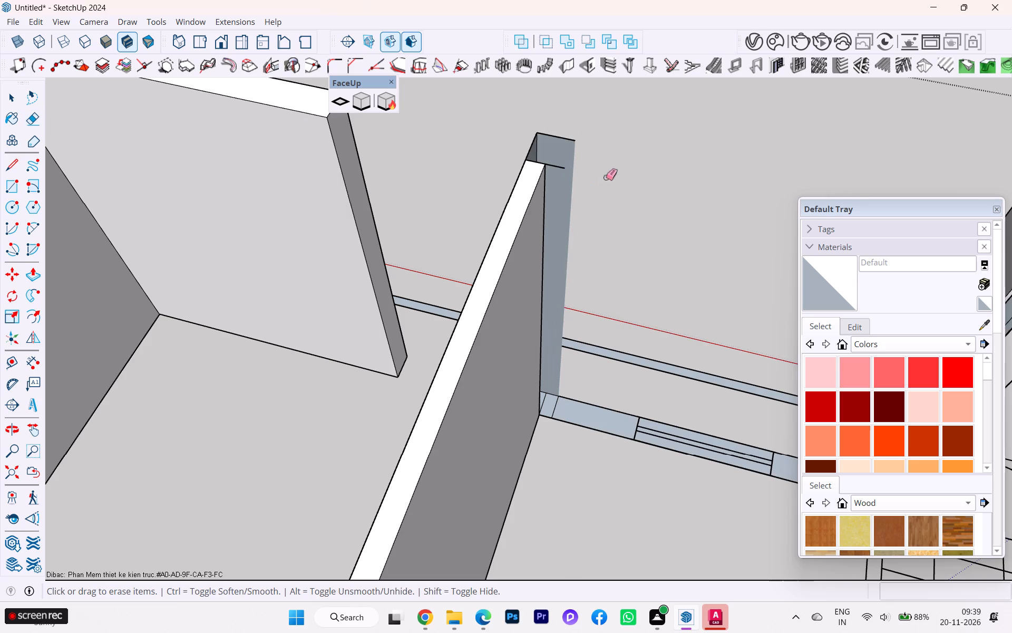
pyautogui.click(539, 146)
pyautogui.moveTo(557, 134); pyautogui.dragTo(558, 135)
pyautogui.moveTo(558, 135); pyautogui.dragTo(559, 141)
pyautogui.click(531, 143)
pyautogui.click(549, 166)
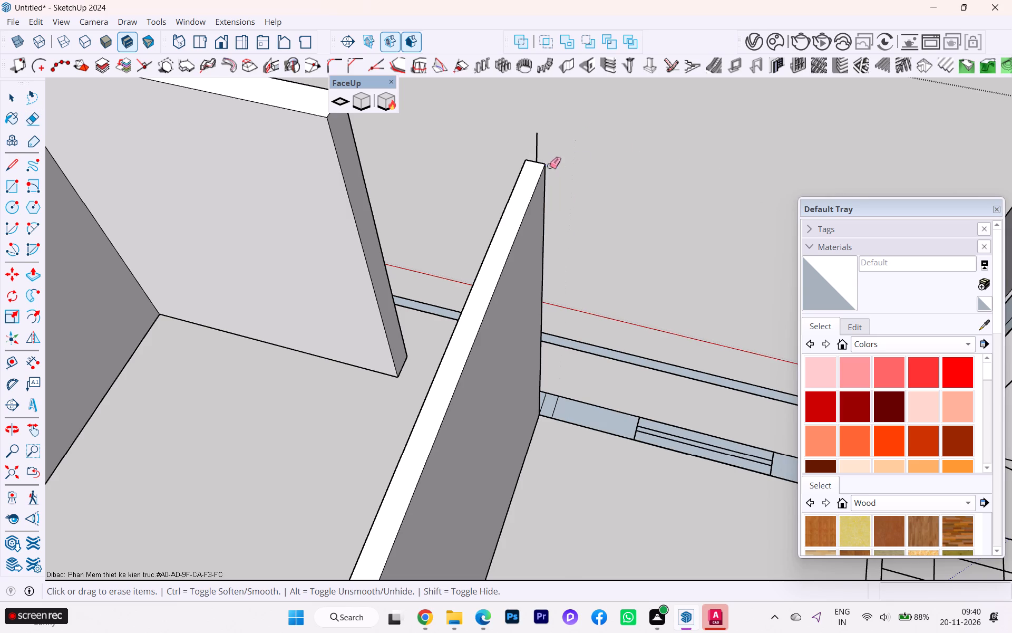
pyautogui.click(539, 144)
pyautogui.click(534, 135)
pyautogui.click(537, 144)
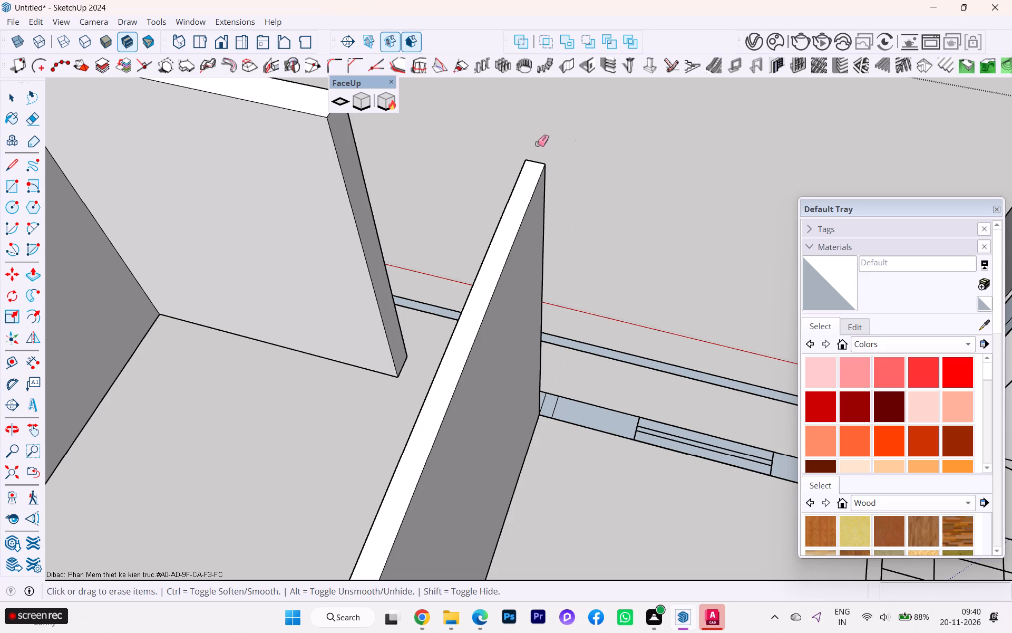
# Examine the exposed front wall plan strip and its ends at the side wall and the stair-side column.
pyautogui.scroll(-1, 582, 180)
pyautogui.moveTo(564, 215); pyautogui.dragTo(147, 262, button='middle')
pyautogui.scroll(6, 368, 87)
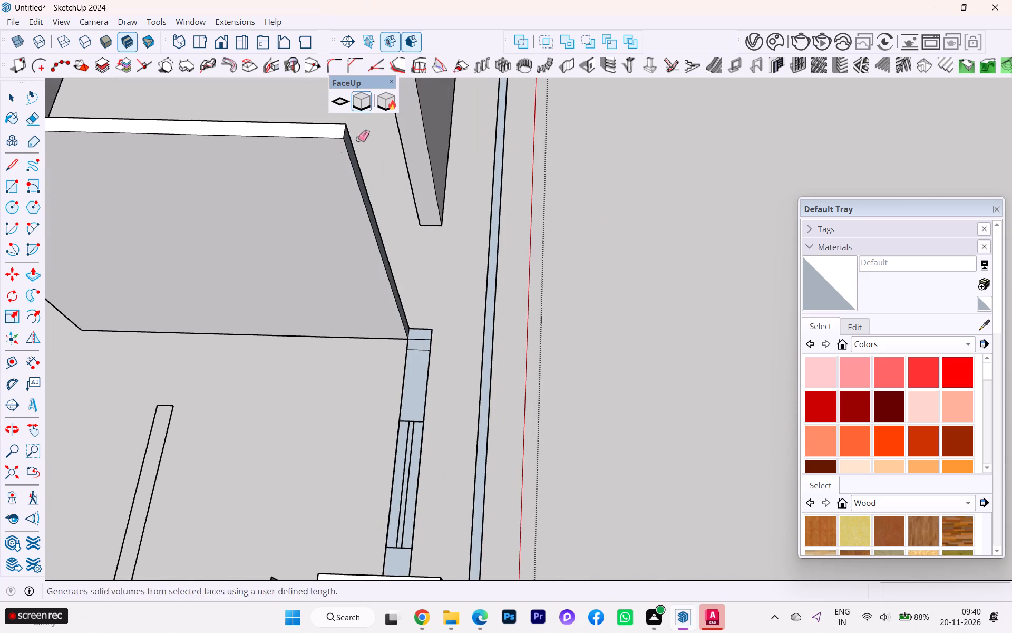
pyautogui.scroll(1, 368, 168)
pyautogui.scroll(-1, 368, 168)
pyautogui.scroll(3, 368, 168)
pyautogui.scroll(1, 377, 222)
pyautogui.scroll(-1, 378, 222)
pyautogui.scroll(1, 378, 223)
pyautogui.scroll(-1, 378, 225)
pyautogui.scroll(2, 379, 226)
pyautogui.scroll(-2, 379, 226)
pyautogui.moveTo(238, 250); pyautogui.dragTo(0, 258, button='middle')
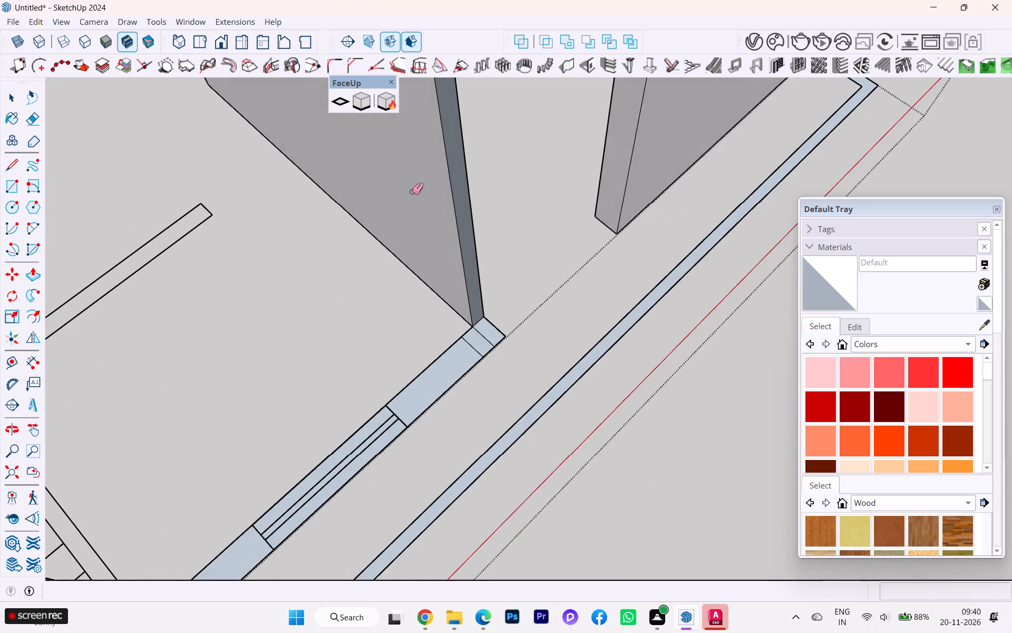
pyautogui.scroll(-2, 412, 194)
pyautogui.scroll(-9, 421, 277)
pyautogui.scroll(1, 270, 324)
pyautogui.scroll(-1, 270, 324)
pyautogui.scroll(3, 270, 324)
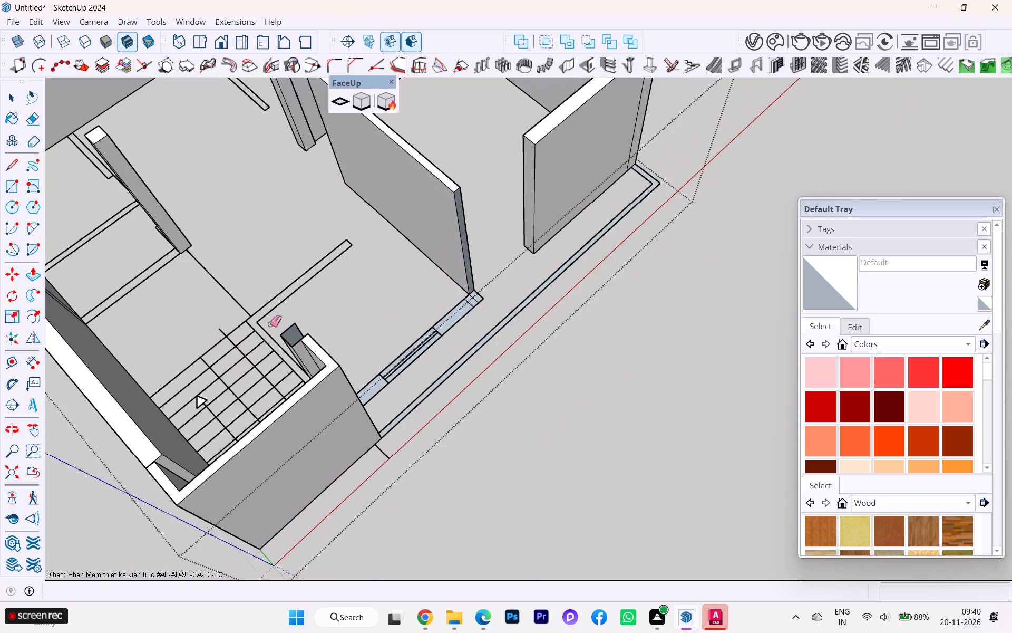
pyautogui.scroll(9, 270, 324)
pyautogui.scroll(-4, 304, 341)
pyautogui.moveTo(309, 339); pyautogui.dragTo(743, 436, button='middle')
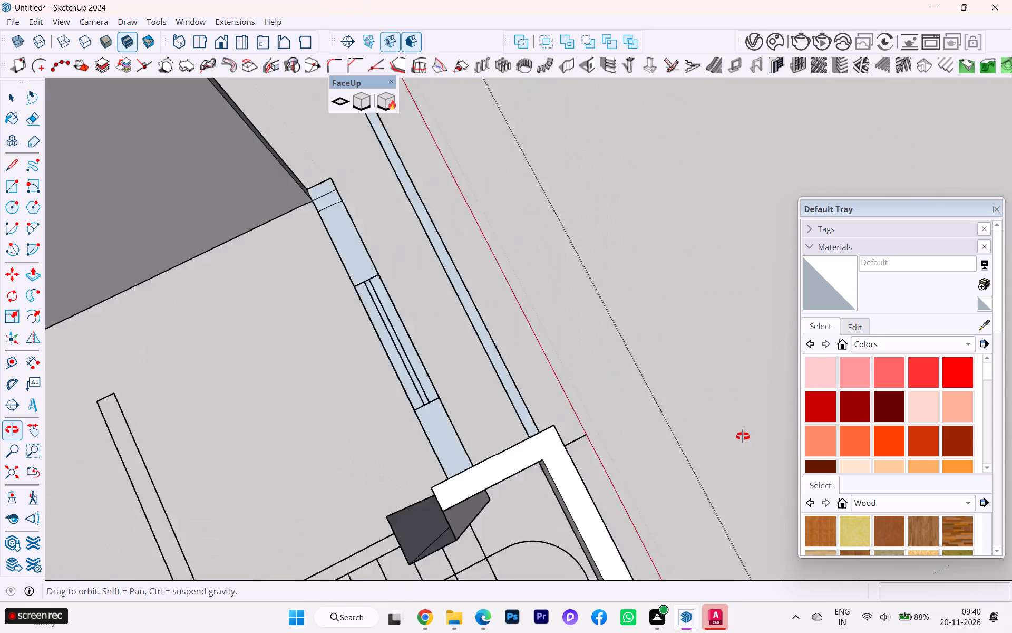
pyautogui.moveTo(743, 436); pyautogui.dragTo(789, 439, button='middle')
pyautogui.scroll(-1, 459, 442)
pyautogui.moveTo(459, 442); pyautogui.dragTo(815, 314, button='middle')
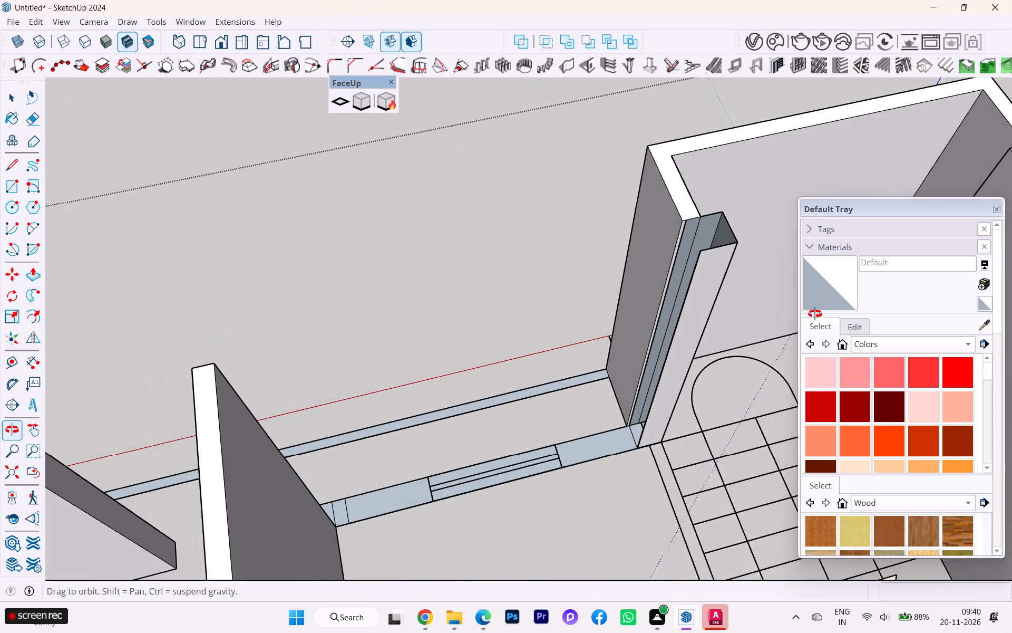
pyautogui.moveTo(815, 314); pyautogui.dragTo(875, 346, button='middle')
# Erase one extra crossing line at each end of the front wall's plan strip, by the side wall and the stair-side column.
pyautogui.click(9, 93)
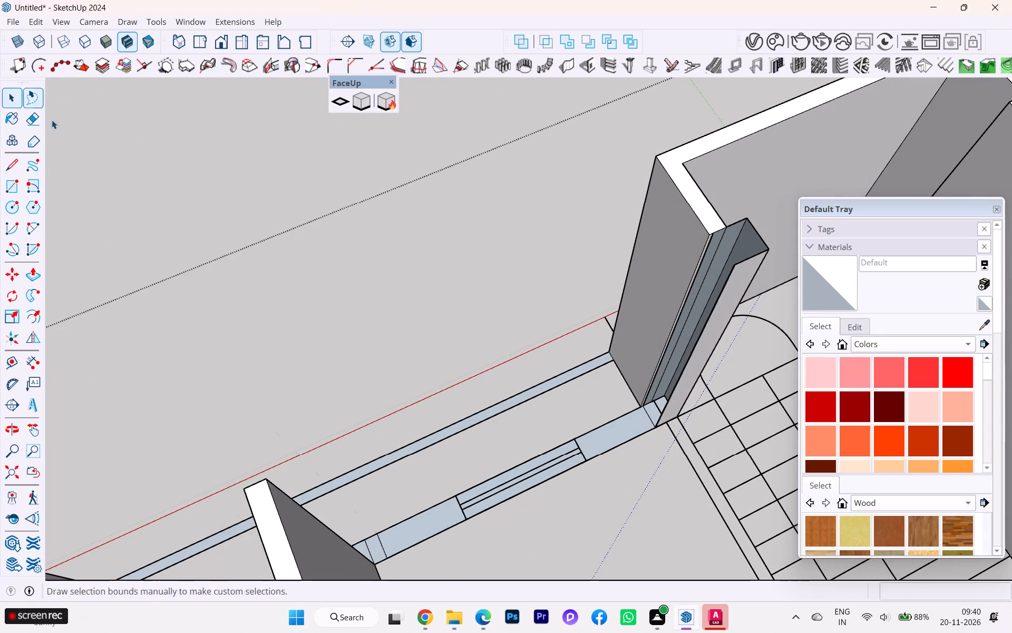
pyautogui.scroll(-1, 427, 519)
pyautogui.moveTo(427, 519); pyautogui.dragTo(306, 550, button='middle')
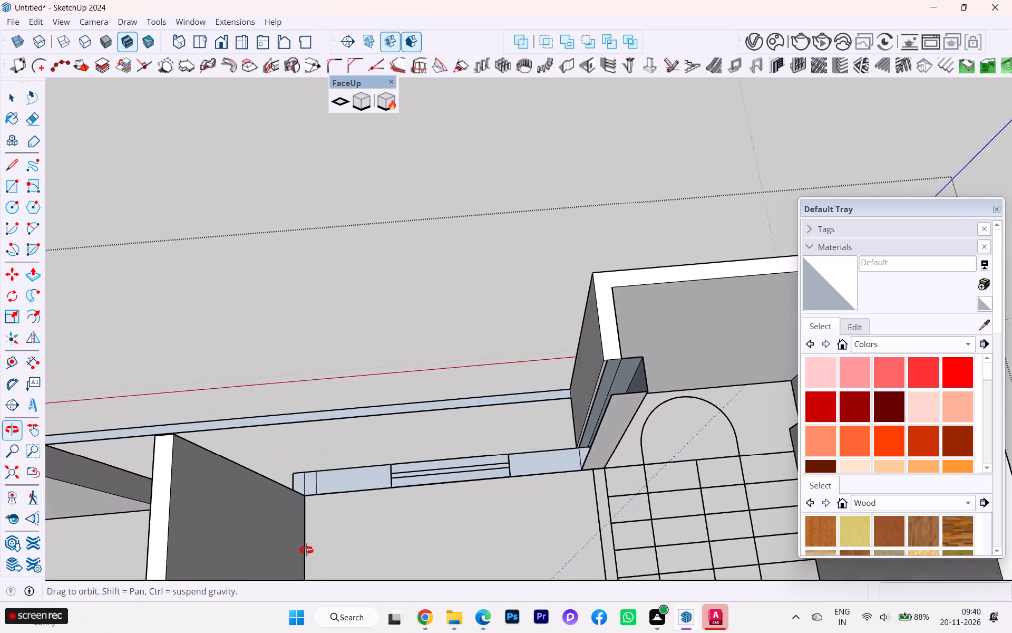
pyautogui.moveTo(306, 550); pyautogui.dragTo(259, 552, button='middle')
pyautogui.scroll(1, 275, 445)
pyautogui.press('e')
pyautogui.scroll(7, 278, 444)
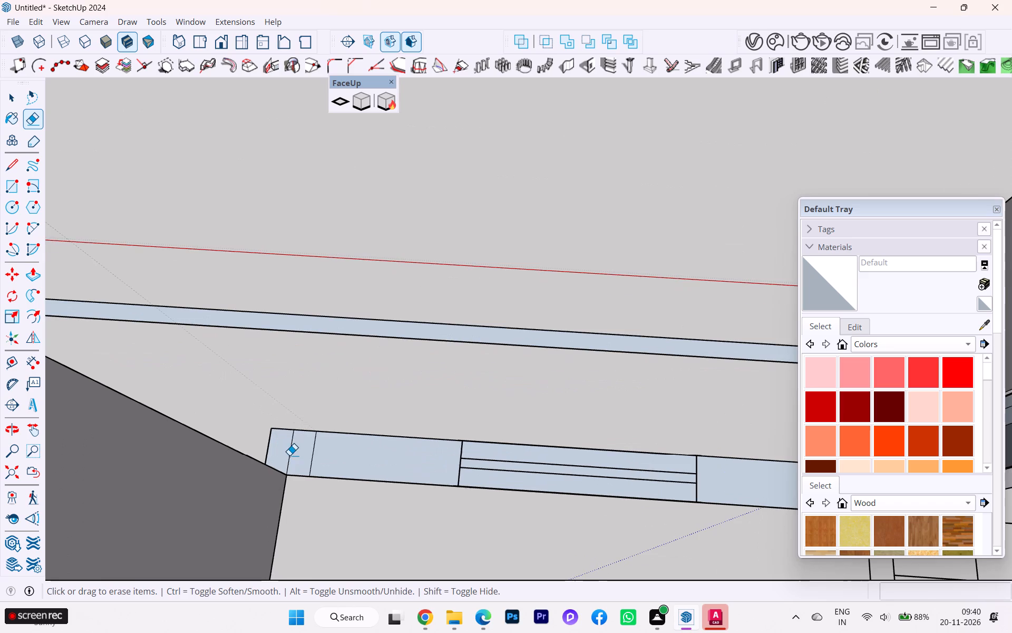
pyautogui.click(289, 455)
pyautogui.scroll(-5, 335, 455)
pyautogui.scroll(4, 680, 476)
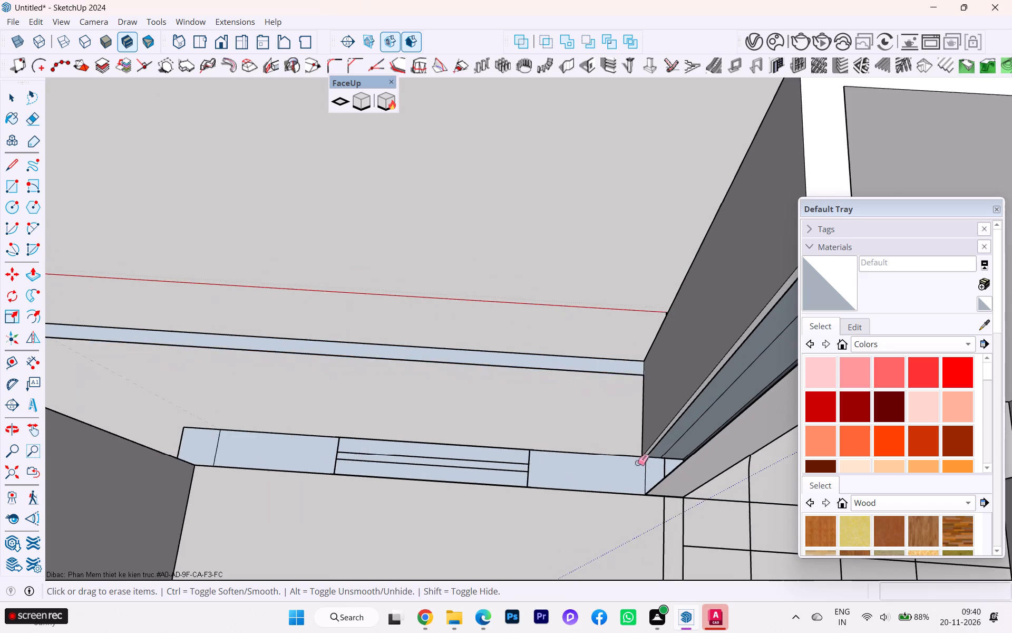
pyautogui.scroll(2, 637, 463)
pyautogui.scroll(-1, 663, 476)
pyautogui.moveTo(664, 477); pyautogui.dragTo(680, 514, button='middle')
pyautogui.scroll(3, 693, 497)
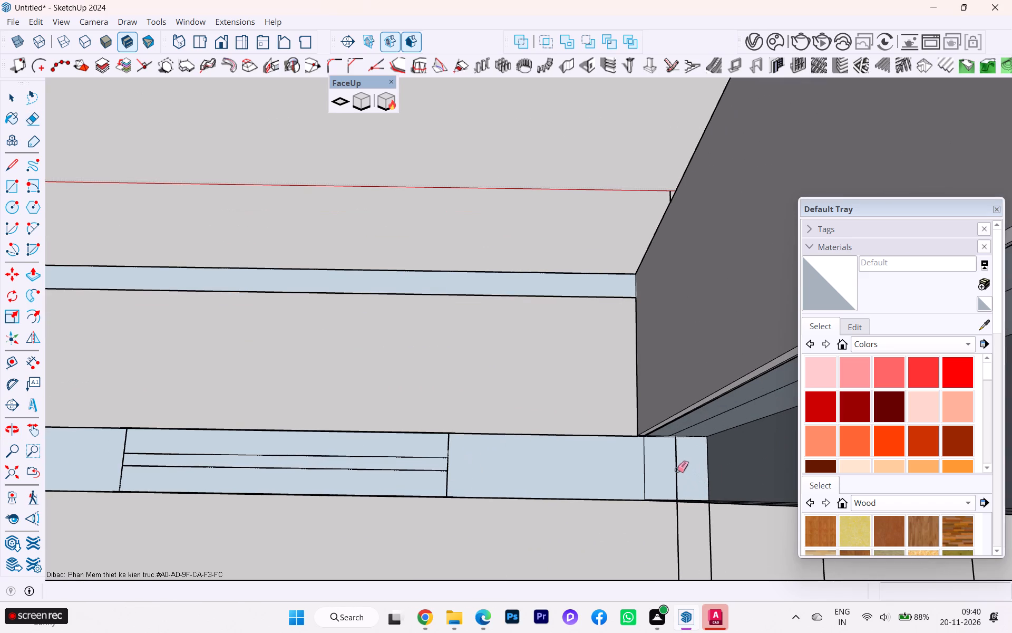
pyautogui.click(676, 469)
# Reverse the faces of the front wall's plan strip, including the short end piece beside the side wall.
pyautogui.scroll(-5, 596, 434)
pyautogui.scroll(-2, 653, 410)
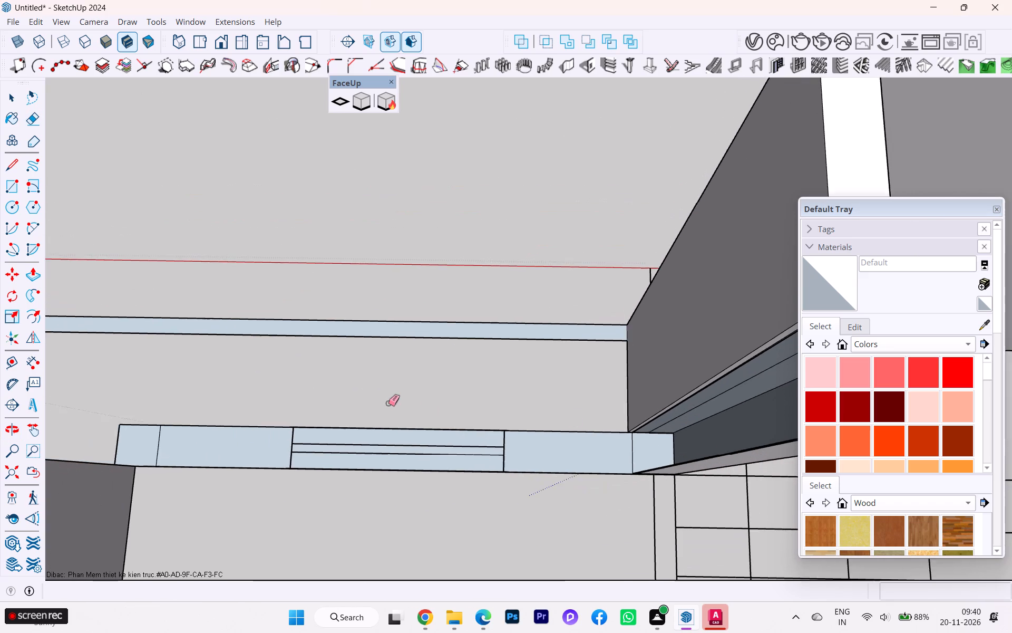
pyautogui.scroll(-2, 391, 404)
pyautogui.moveTo(387, 409); pyautogui.dragTo(230, 379, button='middle')
pyautogui.scroll(-2, 339, 283)
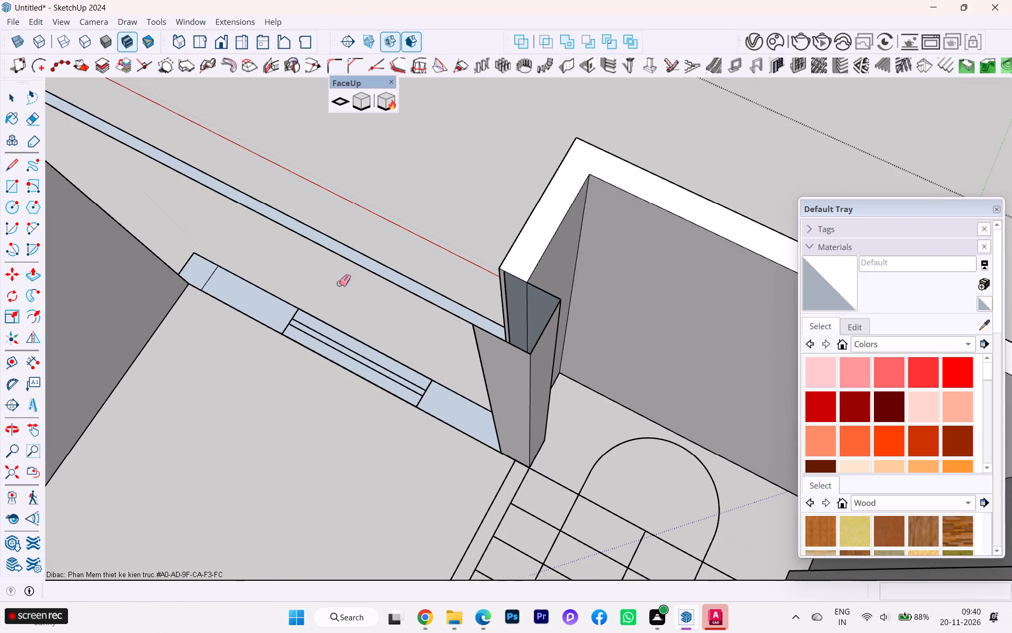
pyautogui.click(6, 94)
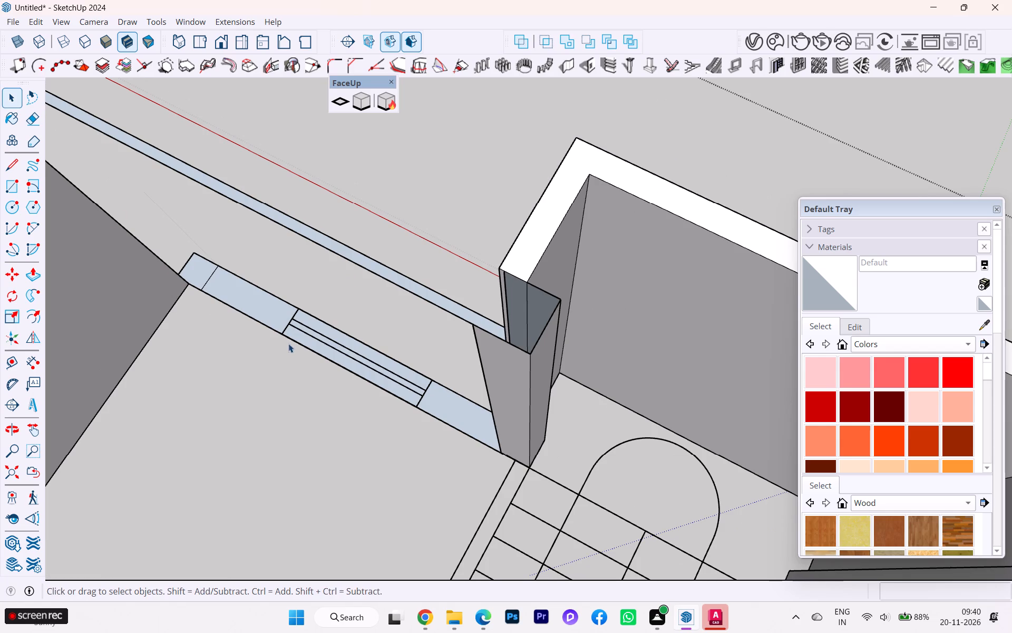
pyautogui.click(276, 310)
pyautogui.rightClick(276, 310)
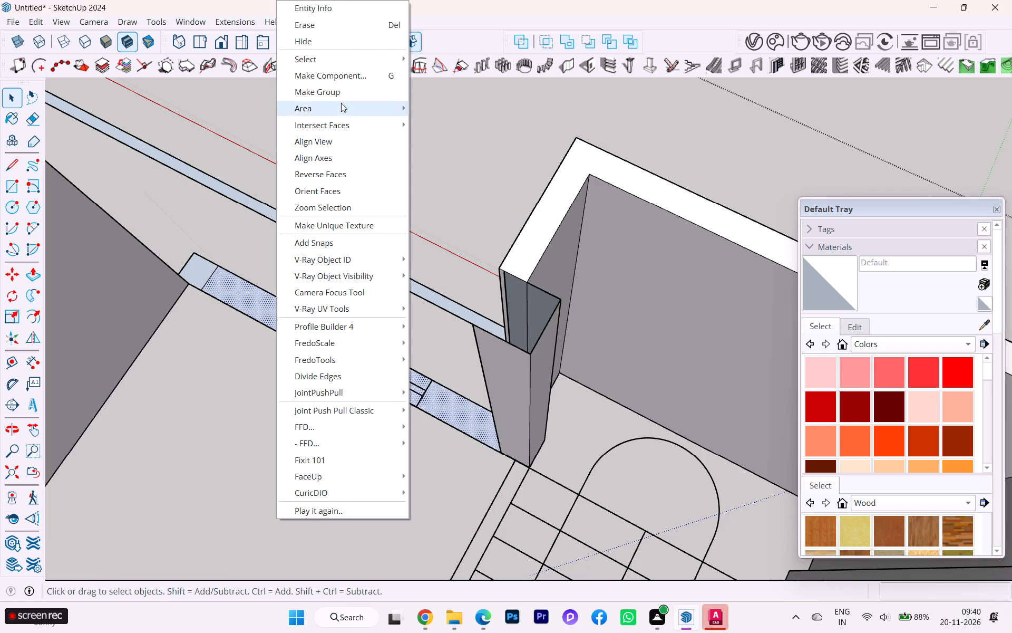
pyautogui.click(329, 176)
pyautogui.click(199, 274)
pyautogui.rightClick(199, 274)
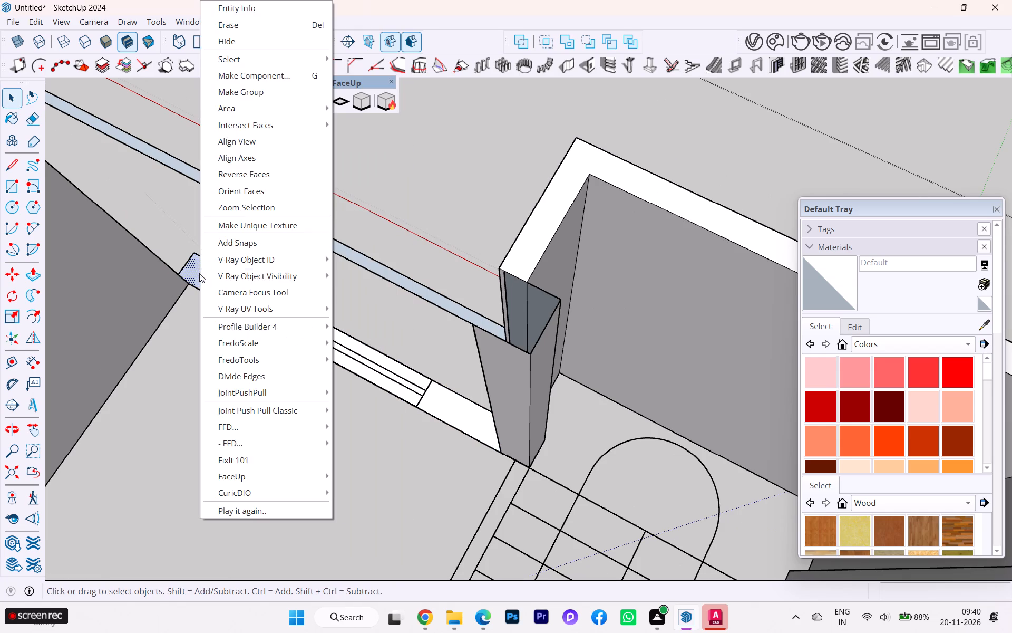
pyautogui.click(264, 171)
pyautogui.scroll(-1, 383, 270)
pyautogui.moveTo(407, 315); pyautogui.dragTo(472, 388, button='middle')
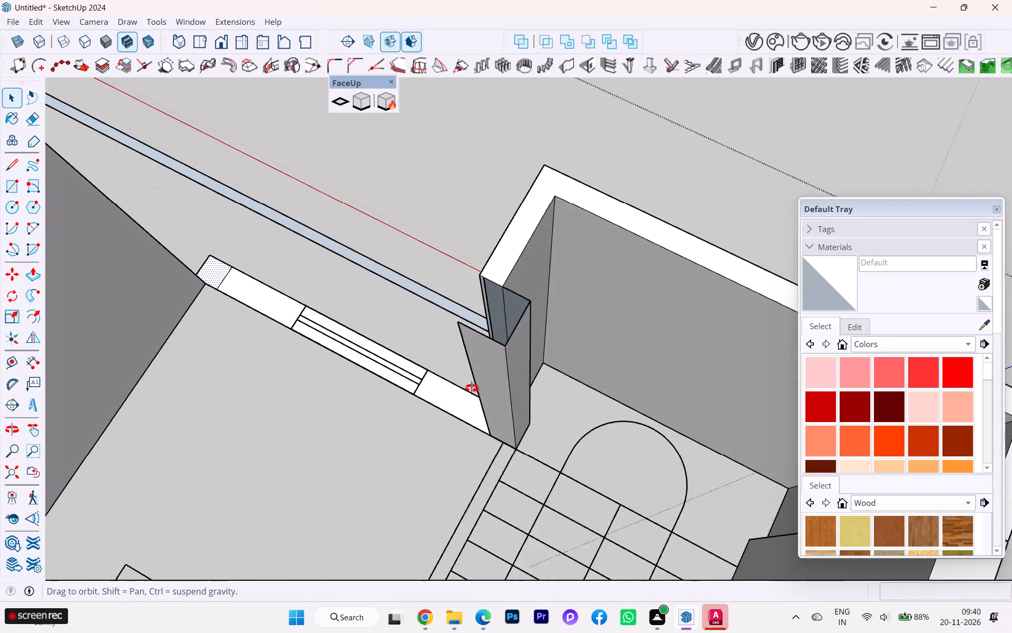
# Push/Pull the front wall's plan strip, including the short end piece beside the side wall, up 10' to match the adjoining walls.
pyautogui.moveTo(472, 388); pyautogui.dragTo(663, 378, button='middle')
pyautogui.scroll(5, 416, 432)
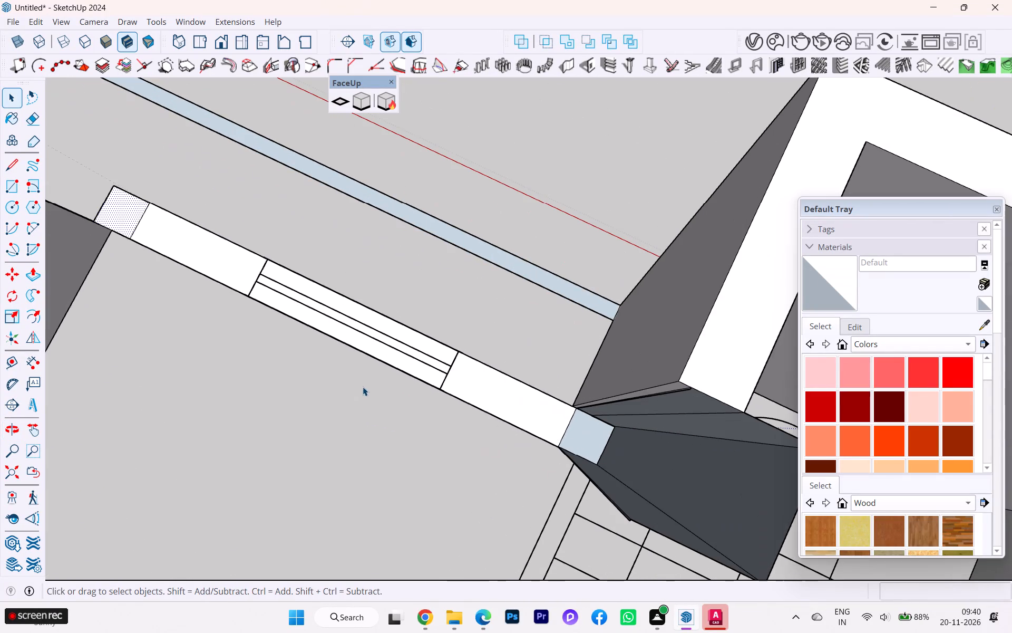
pyautogui.press('o')
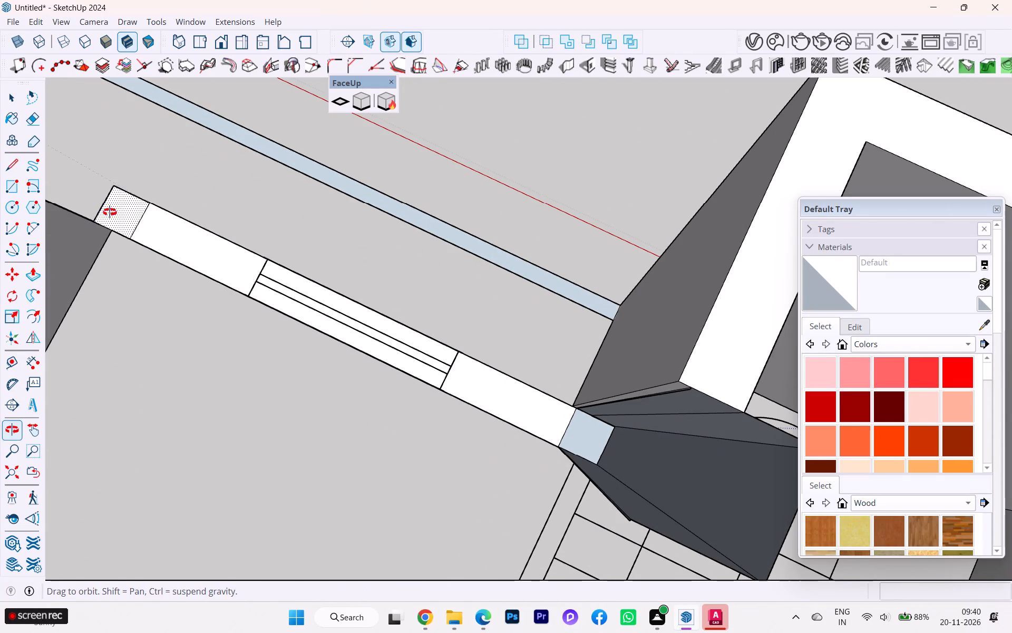
pyautogui.click(110, 212)
pyautogui.press('p')
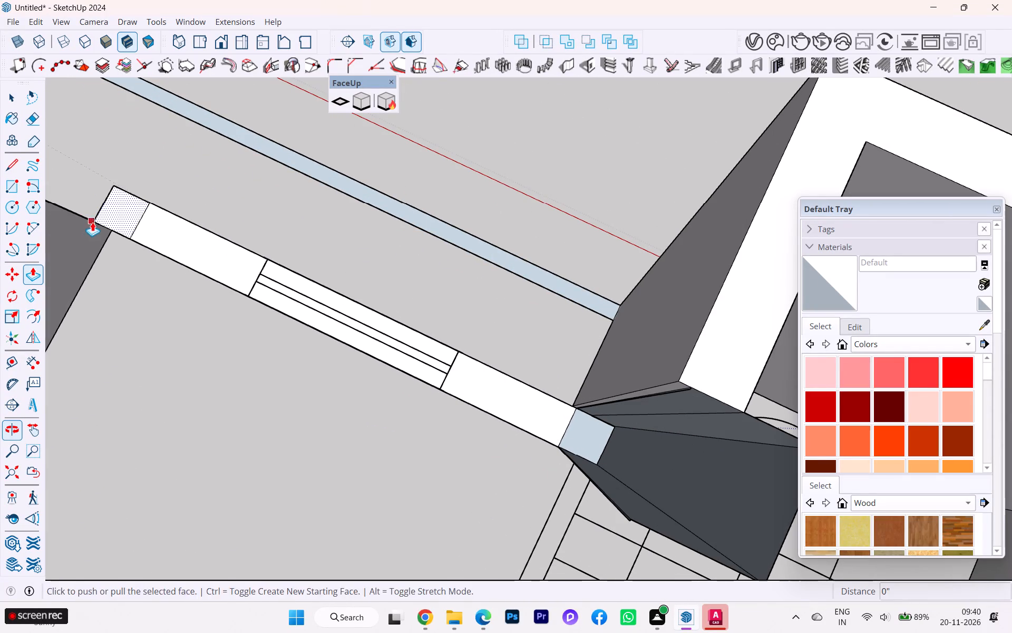
pyautogui.click(100, 214)
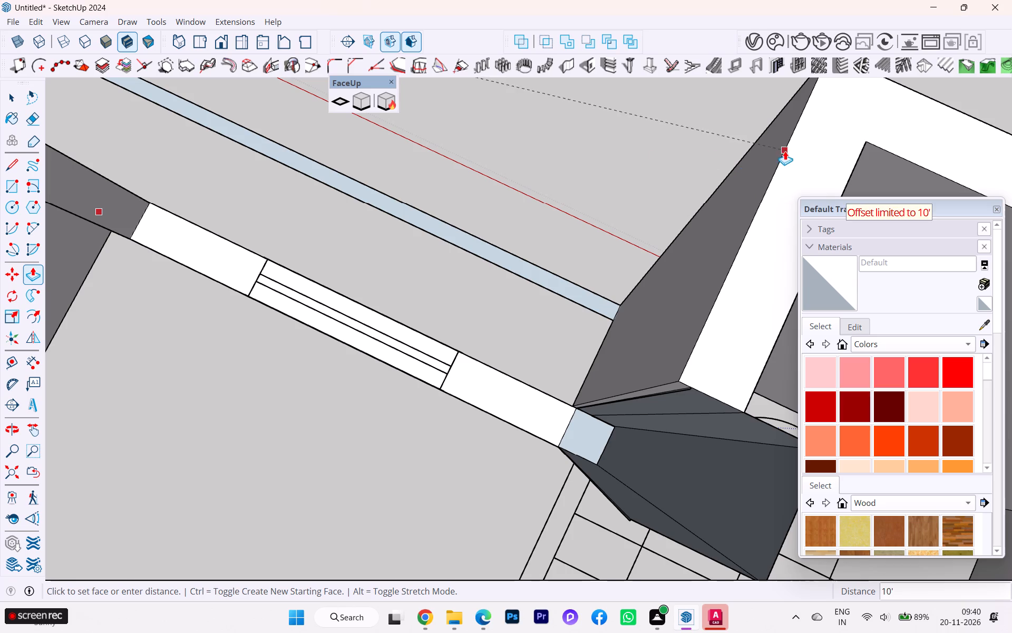
pyautogui.click(785, 151)
pyautogui.click(217, 254)
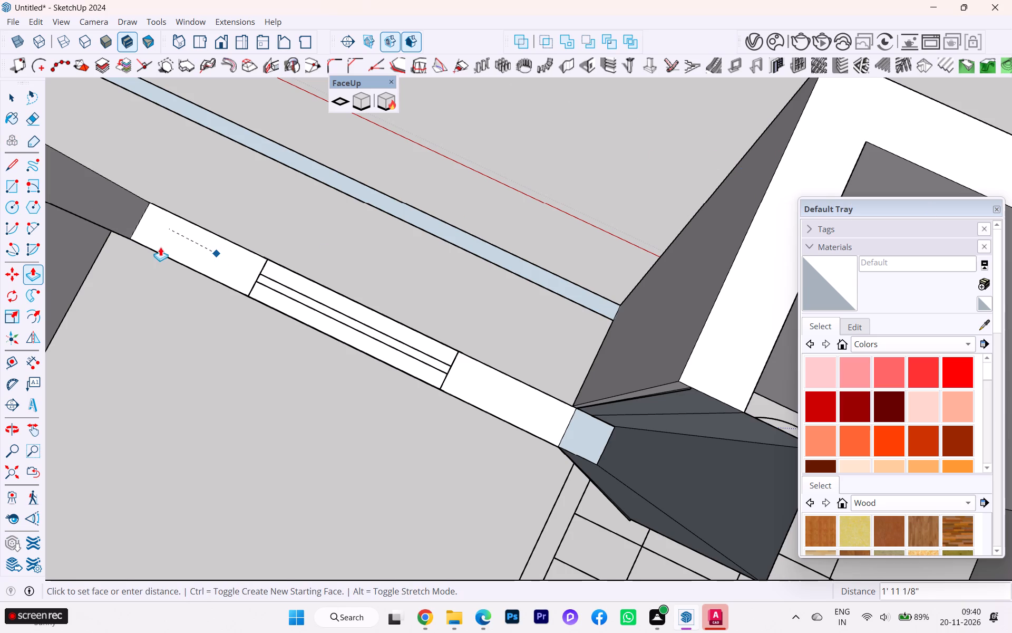
pyautogui.press('Escape')
pyautogui.click(216, 256)
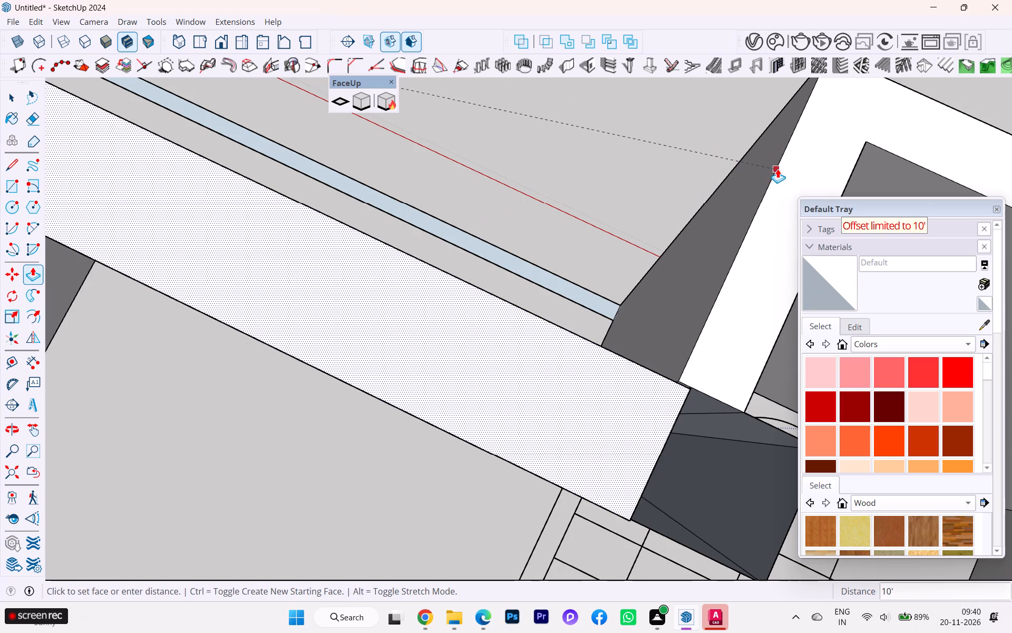
pyautogui.click(777, 167)
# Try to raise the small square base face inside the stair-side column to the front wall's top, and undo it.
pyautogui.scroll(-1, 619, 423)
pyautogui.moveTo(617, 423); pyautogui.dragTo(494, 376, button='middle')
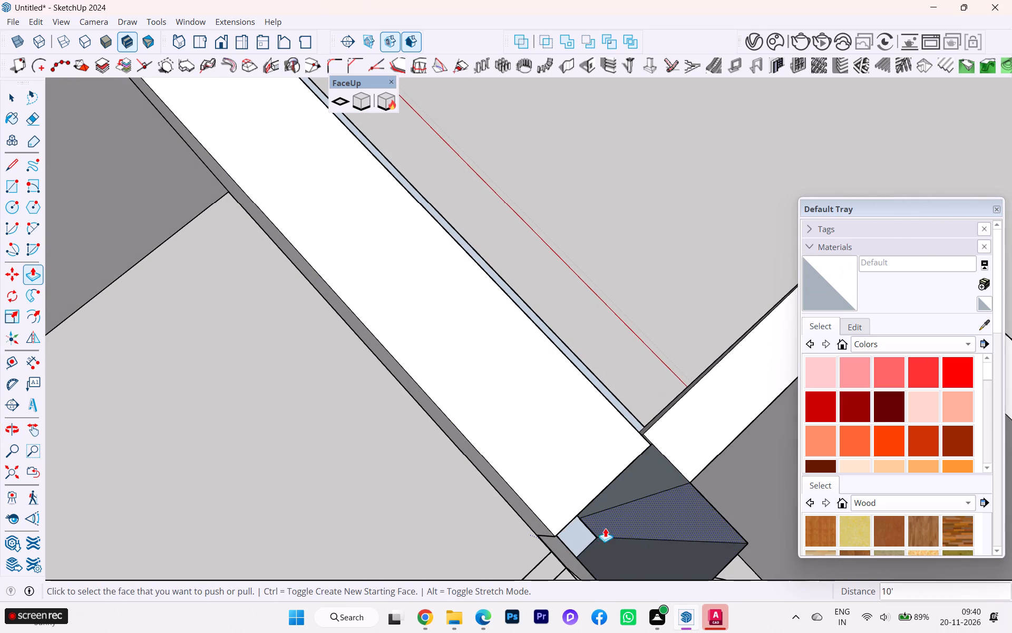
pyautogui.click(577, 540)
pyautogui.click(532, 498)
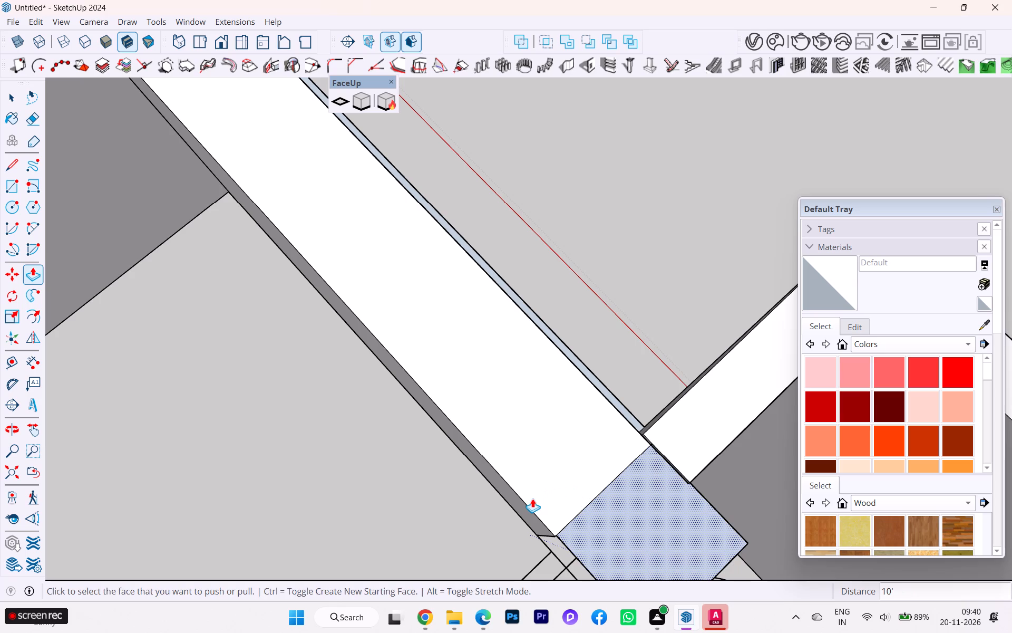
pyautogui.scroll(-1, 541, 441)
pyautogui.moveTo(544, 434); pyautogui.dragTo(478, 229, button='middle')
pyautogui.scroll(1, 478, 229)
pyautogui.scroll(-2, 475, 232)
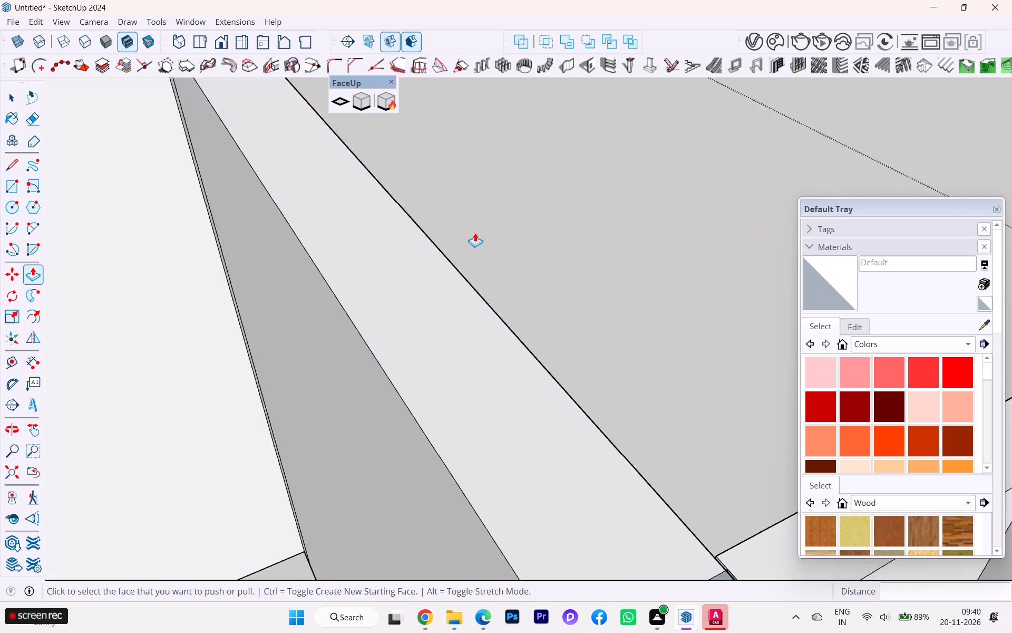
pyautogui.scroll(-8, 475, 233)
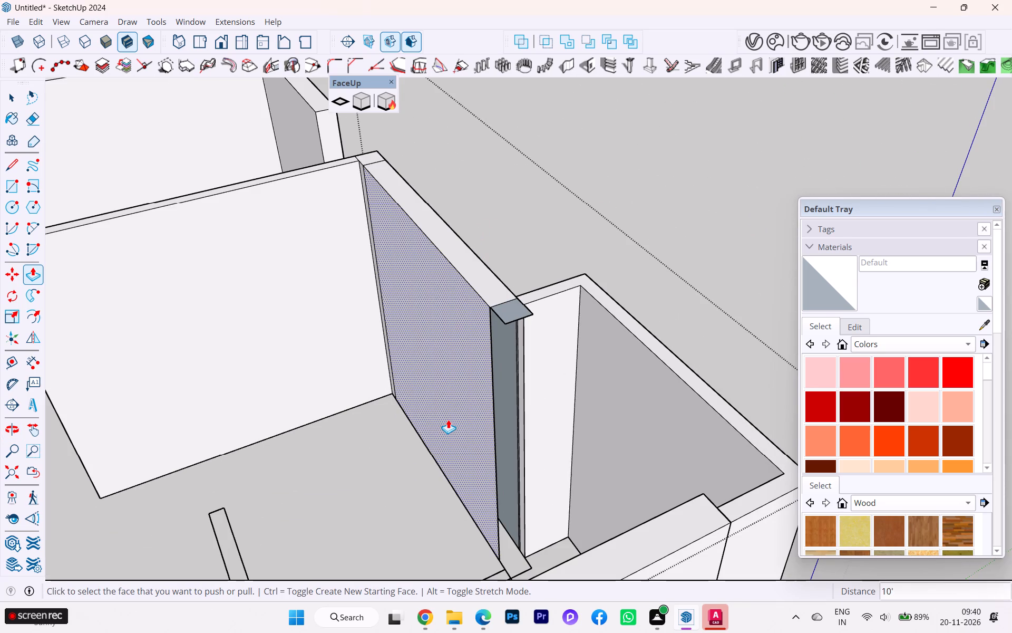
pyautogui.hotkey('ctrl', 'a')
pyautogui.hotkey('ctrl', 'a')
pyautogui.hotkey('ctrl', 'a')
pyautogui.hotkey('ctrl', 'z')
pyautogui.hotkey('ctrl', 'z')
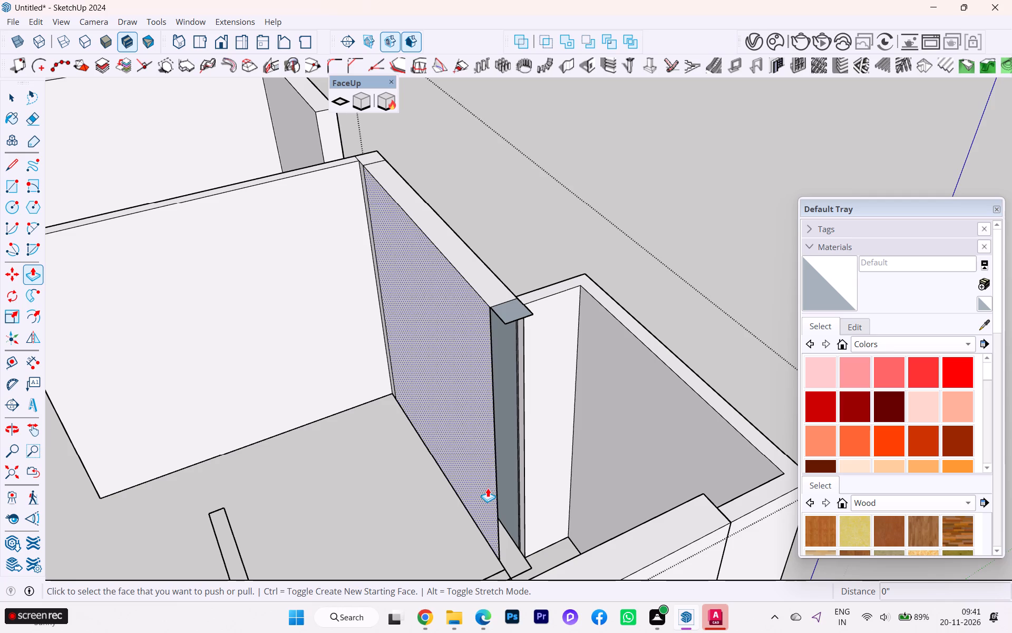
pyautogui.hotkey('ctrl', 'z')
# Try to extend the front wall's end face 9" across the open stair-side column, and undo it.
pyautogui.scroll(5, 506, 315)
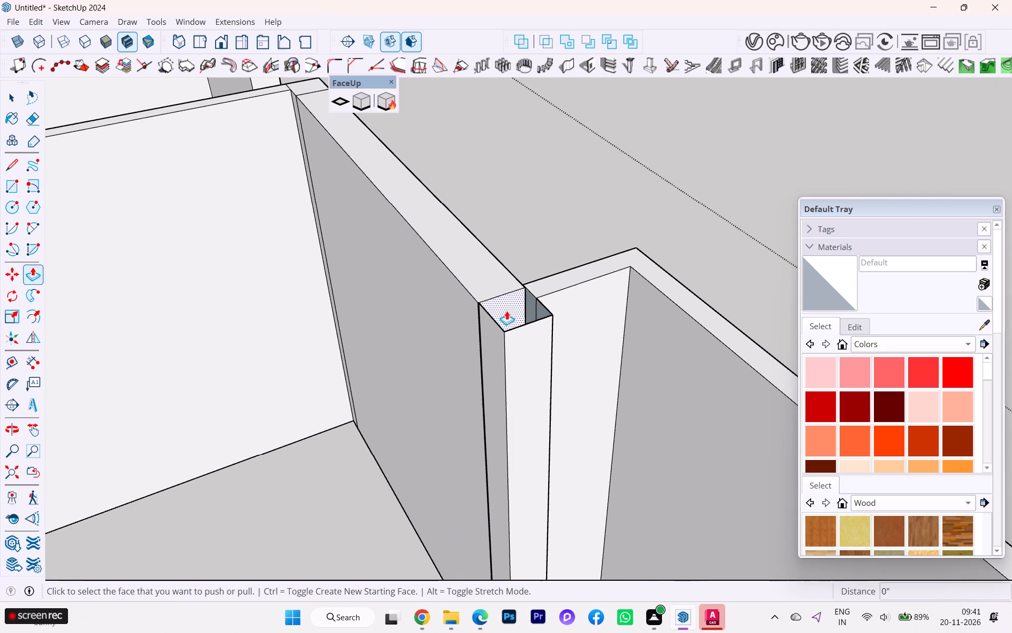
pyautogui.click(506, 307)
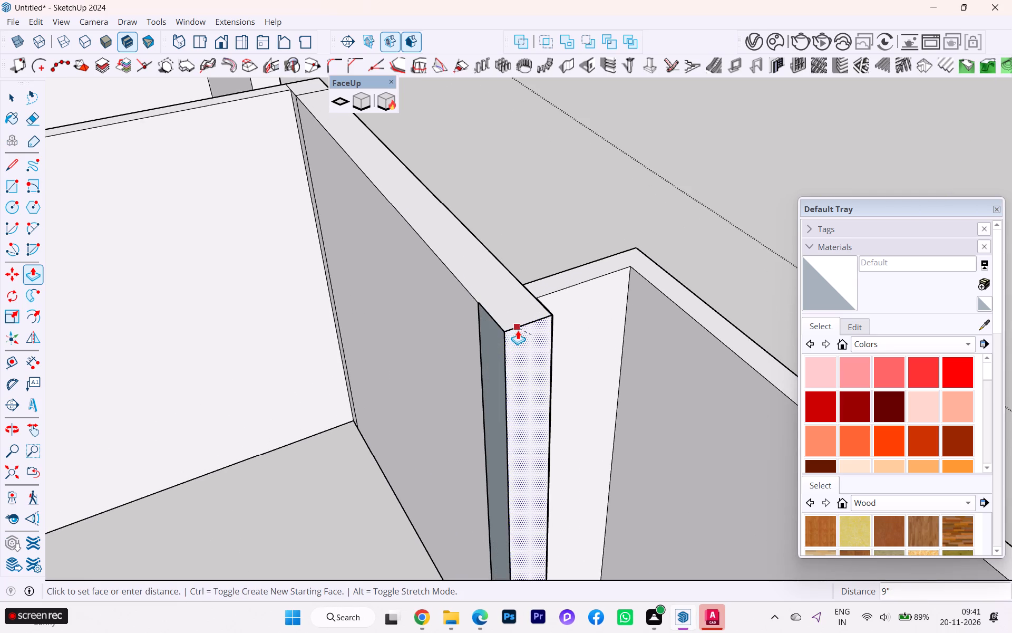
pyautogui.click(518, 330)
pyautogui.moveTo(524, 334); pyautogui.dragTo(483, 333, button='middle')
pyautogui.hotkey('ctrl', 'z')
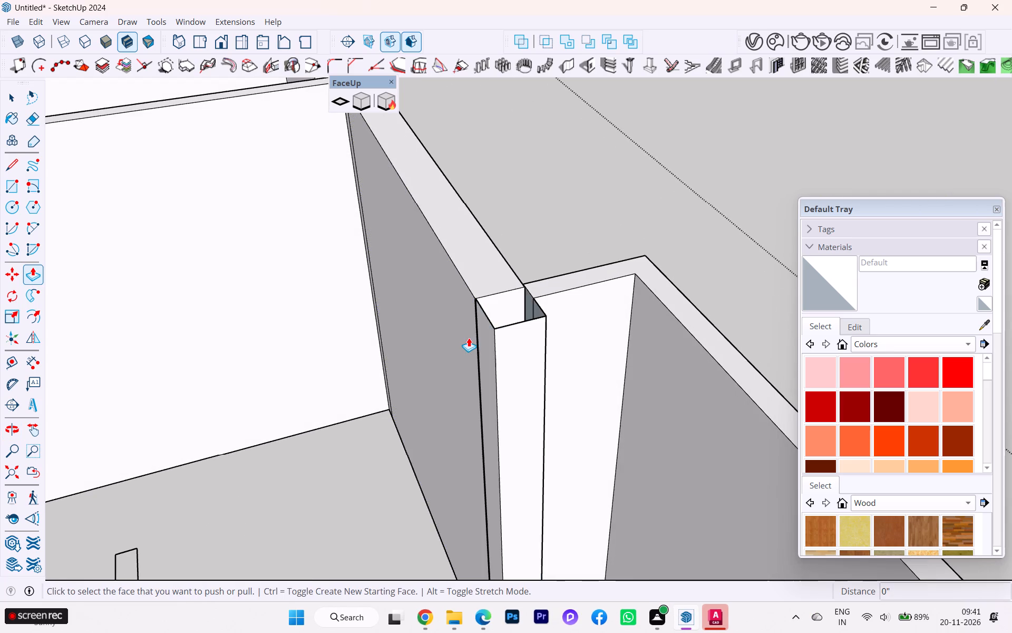
# Push/Pull the stair-side column's thin room-side face about 1/8" so it lines up with the front wall's inner face.
pyautogui.scroll(3, 469, 338)
pyautogui.scroll(3, 544, 323)
pyautogui.scroll(-1, 544, 323)
pyautogui.moveTo(544, 323); pyautogui.dragTo(504, 348, button='middle')
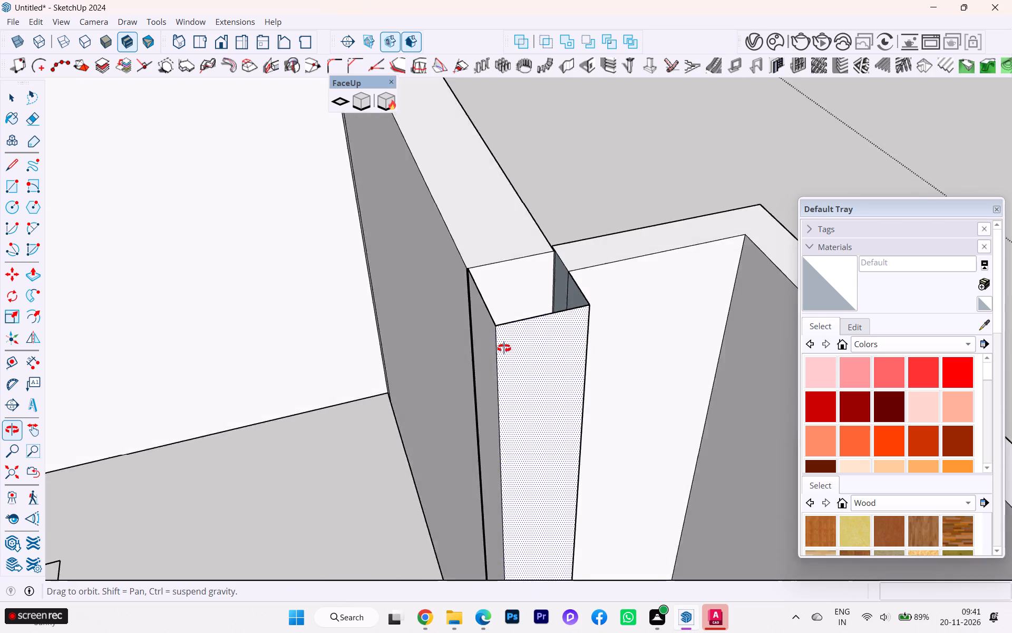
pyautogui.moveTo(504, 348); pyautogui.dragTo(368, 608, button='middle')
pyautogui.scroll(6, 475, 330)
pyautogui.scroll(-2, 547, 313)
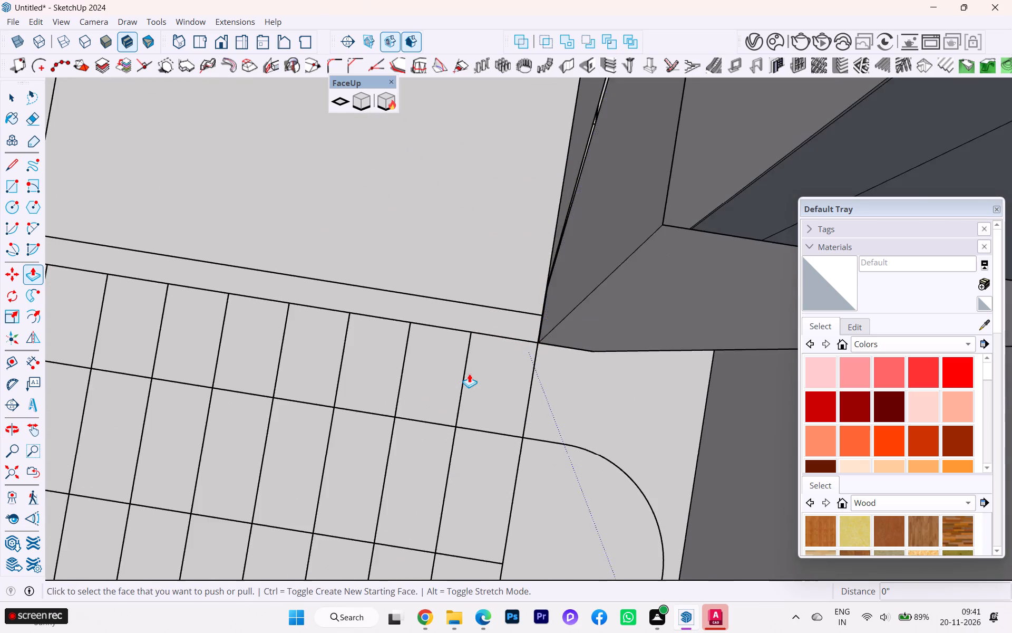
pyautogui.moveTo(434, 398); pyautogui.dragTo(307, 453, button='middle')
pyautogui.moveTo(583, 366); pyautogui.dragTo(416, 320, button='middle')
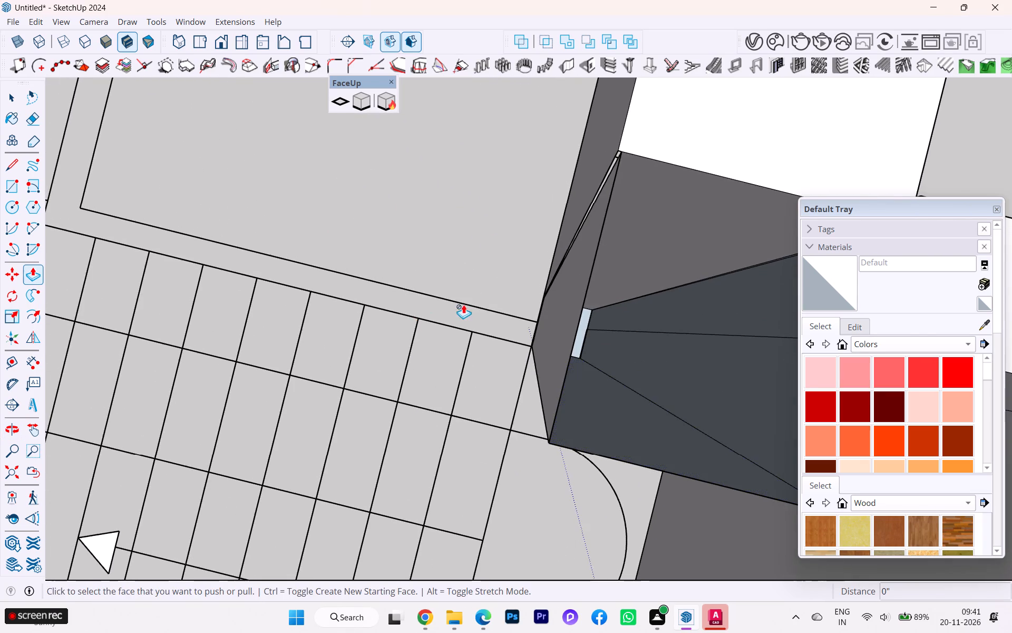
pyautogui.scroll(-1, 586, 249)
pyautogui.moveTo(586, 249); pyautogui.dragTo(947, 238, button='middle')
pyautogui.click(600, 218)
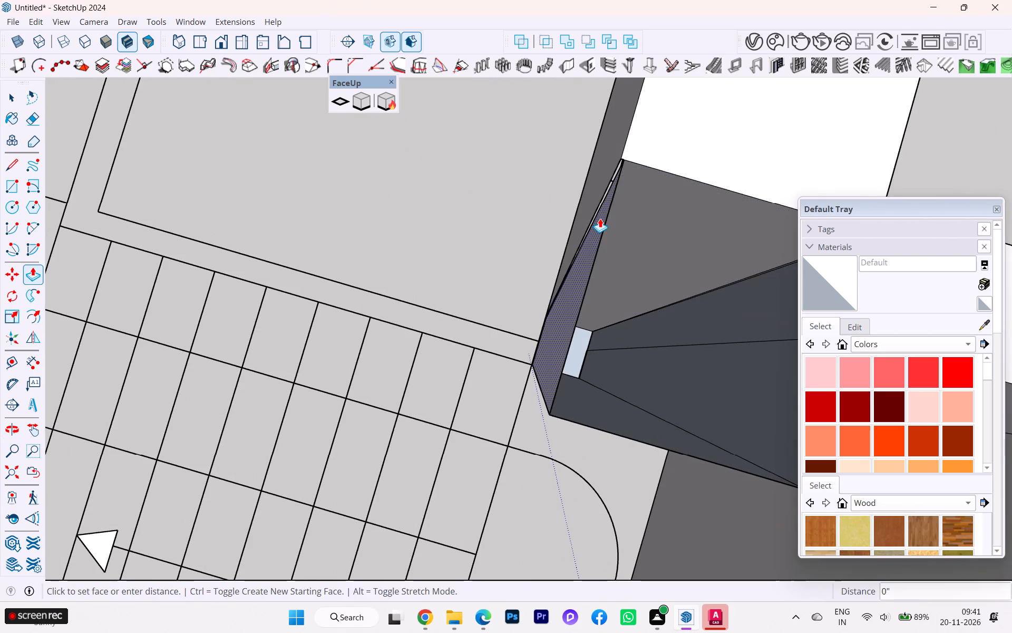
pyautogui.click(620, 160)
# Push/Pull the front wall's end face 9" across the stair-side column's open top to the column's outer face.
pyautogui.scroll(-1, 665, 283)
pyautogui.moveTo(663, 289); pyautogui.dragTo(587, 283, button='middle')
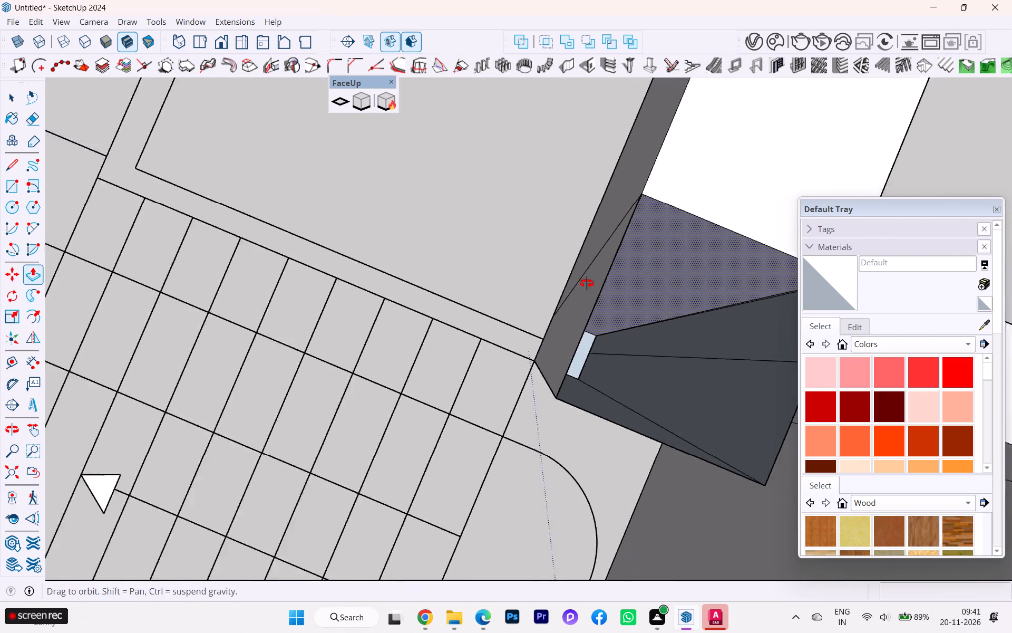
pyautogui.moveTo(587, 283); pyautogui.dragTo(461, 254, button='middle')
pyautogui.moveTo(571, 312); pyautogui.dragTo(459, 331, button='middle')
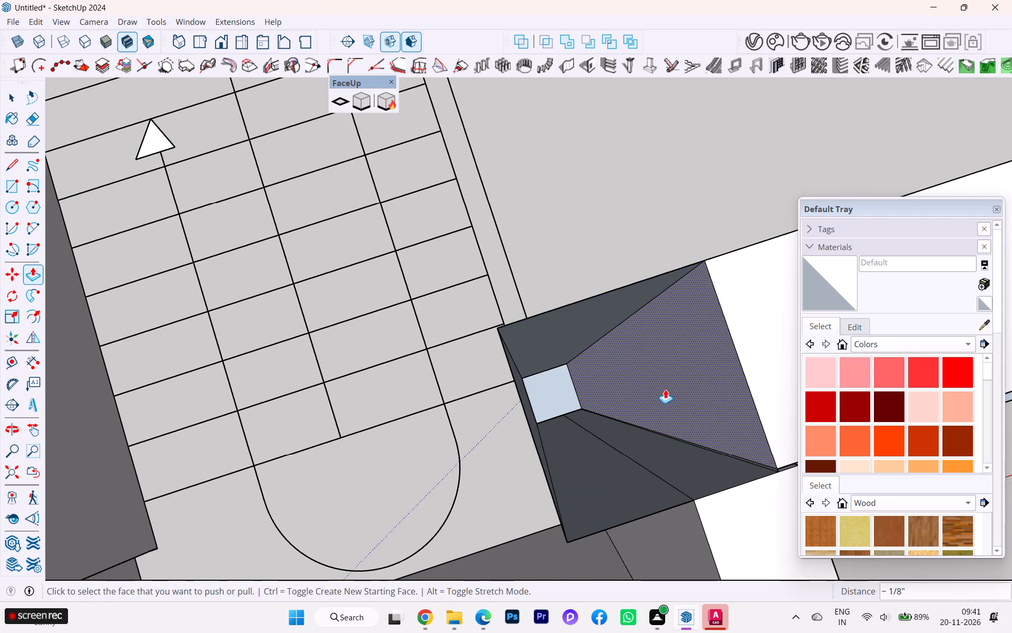
pyautogui.click(665, 389)
pyautogui.click(507, 373)
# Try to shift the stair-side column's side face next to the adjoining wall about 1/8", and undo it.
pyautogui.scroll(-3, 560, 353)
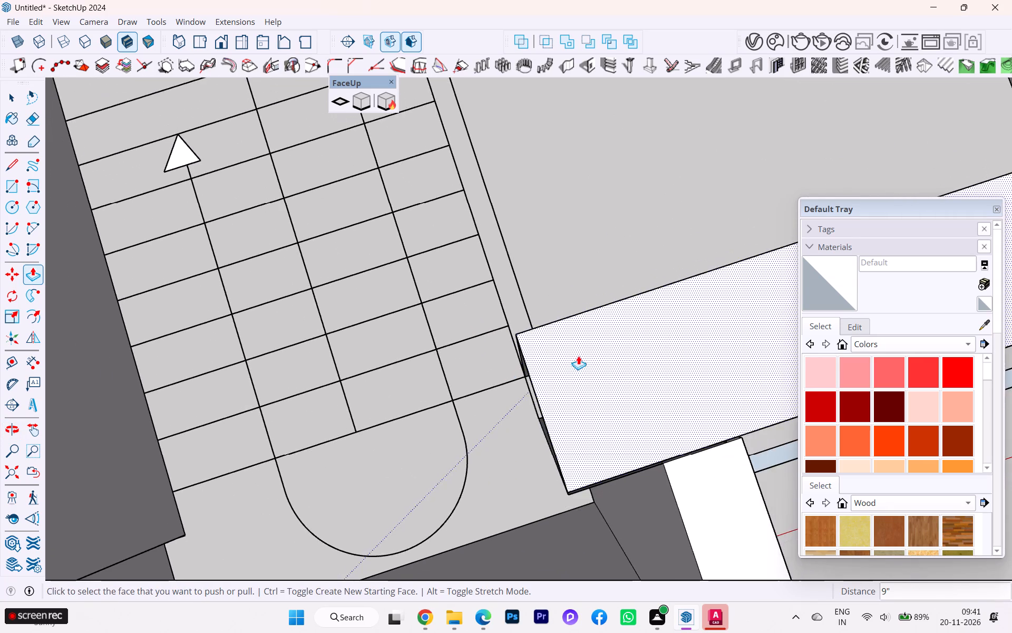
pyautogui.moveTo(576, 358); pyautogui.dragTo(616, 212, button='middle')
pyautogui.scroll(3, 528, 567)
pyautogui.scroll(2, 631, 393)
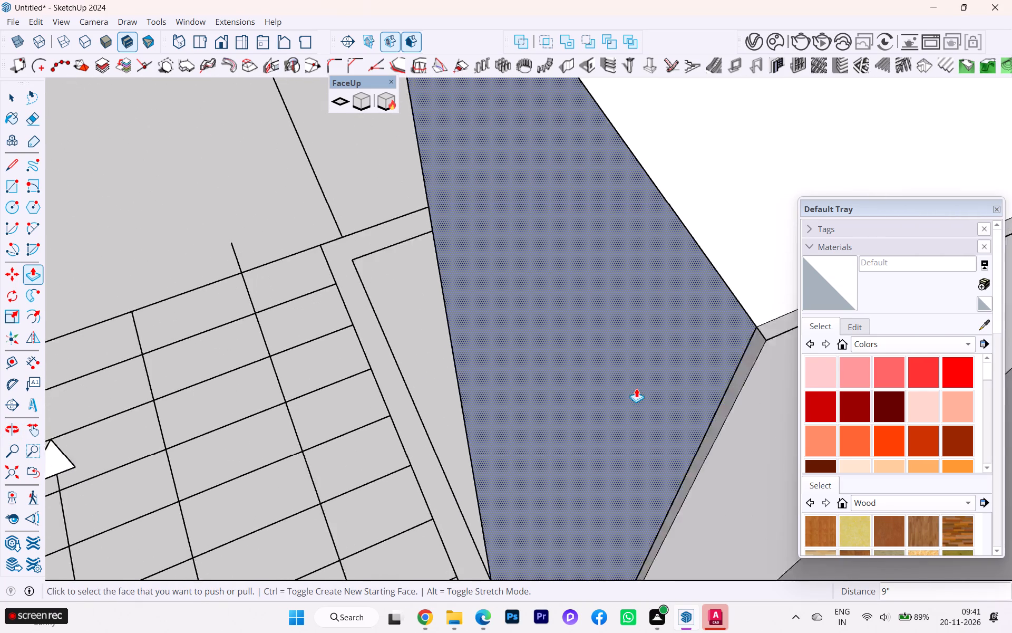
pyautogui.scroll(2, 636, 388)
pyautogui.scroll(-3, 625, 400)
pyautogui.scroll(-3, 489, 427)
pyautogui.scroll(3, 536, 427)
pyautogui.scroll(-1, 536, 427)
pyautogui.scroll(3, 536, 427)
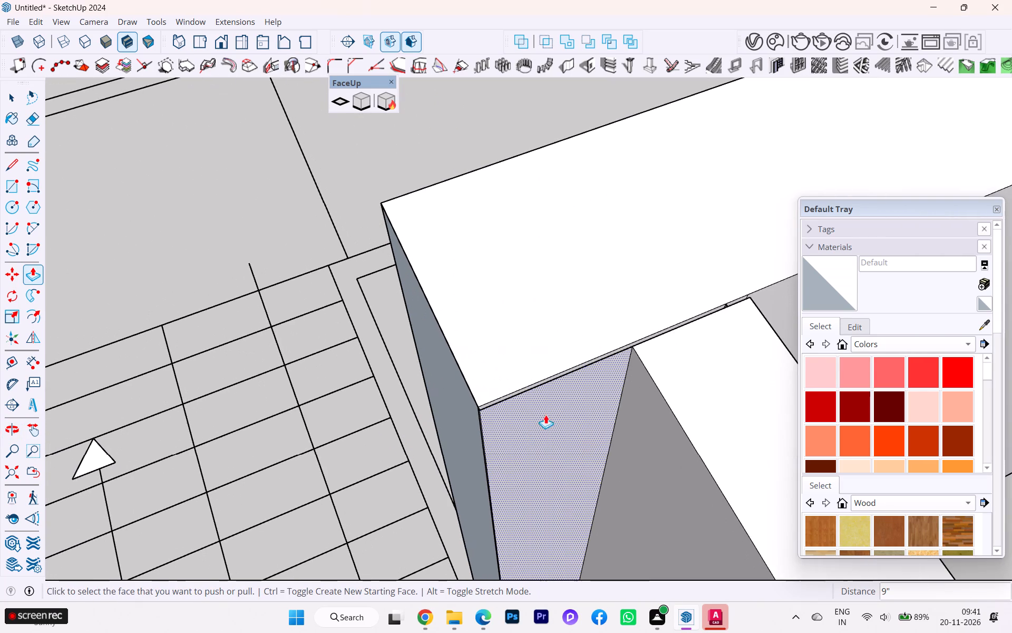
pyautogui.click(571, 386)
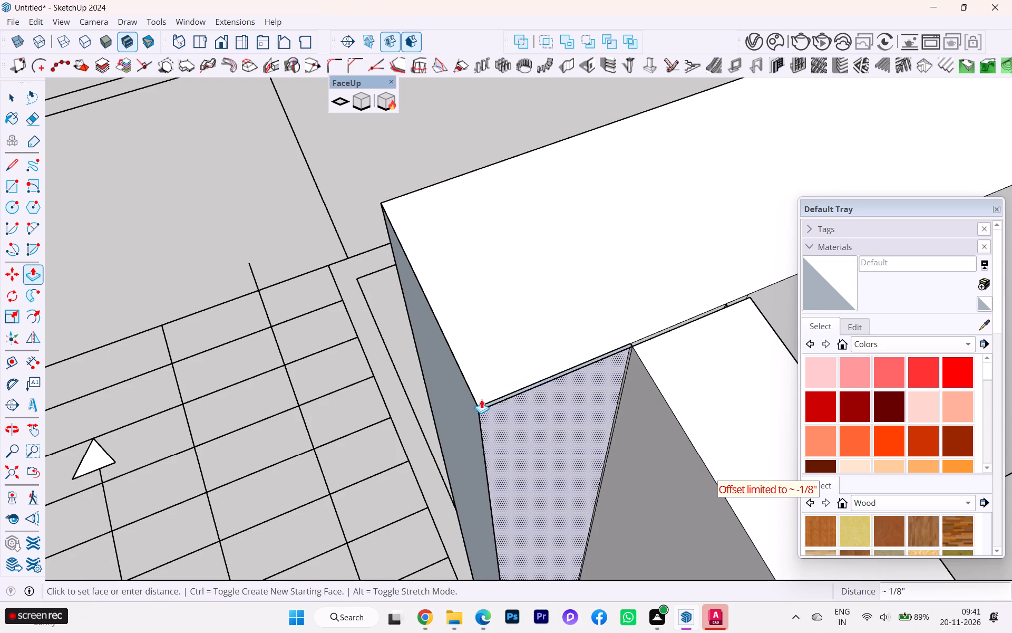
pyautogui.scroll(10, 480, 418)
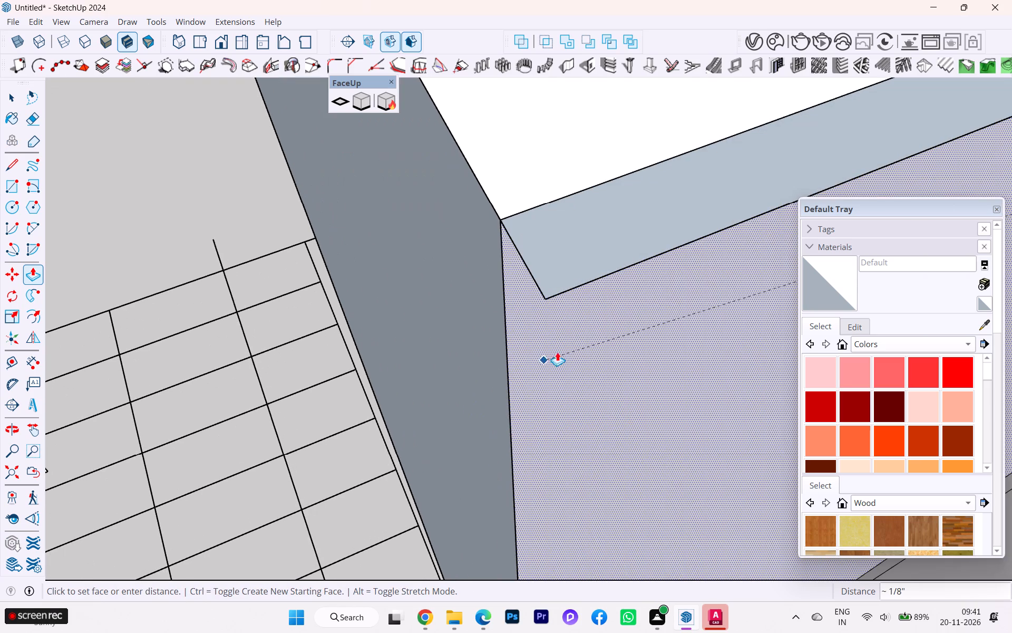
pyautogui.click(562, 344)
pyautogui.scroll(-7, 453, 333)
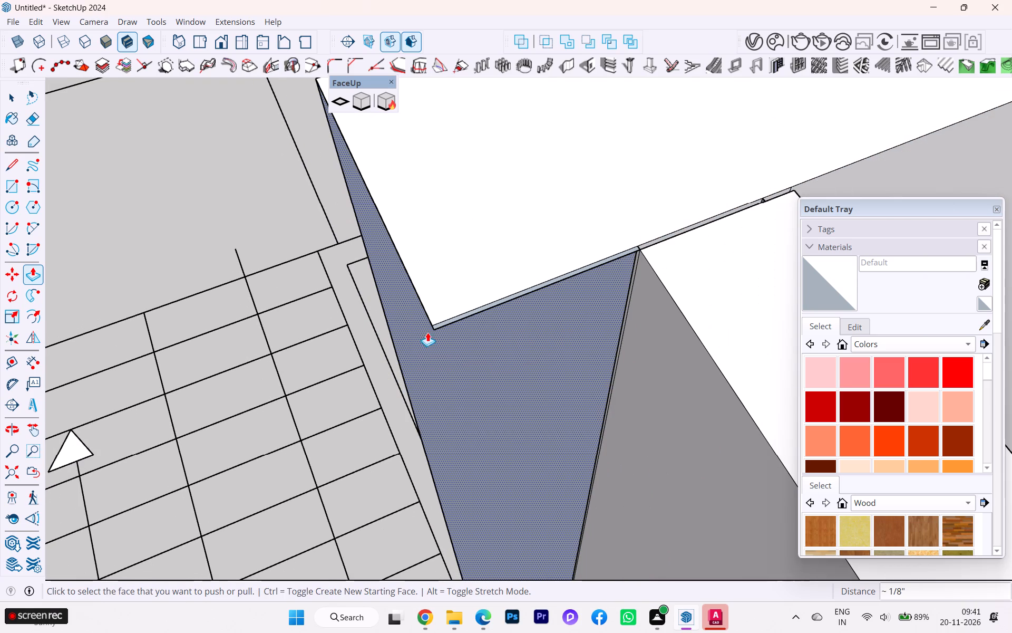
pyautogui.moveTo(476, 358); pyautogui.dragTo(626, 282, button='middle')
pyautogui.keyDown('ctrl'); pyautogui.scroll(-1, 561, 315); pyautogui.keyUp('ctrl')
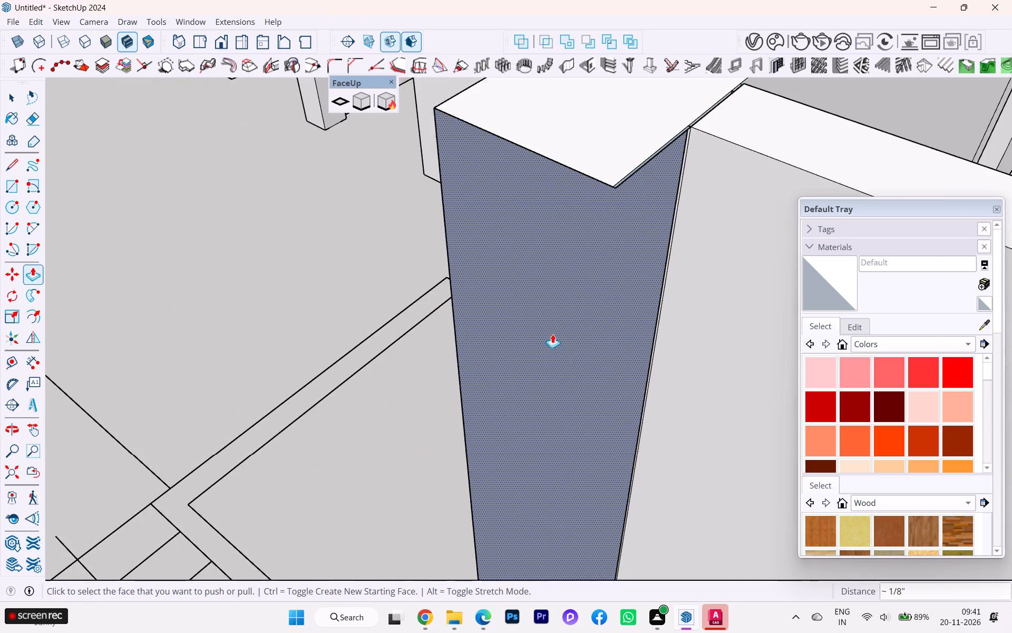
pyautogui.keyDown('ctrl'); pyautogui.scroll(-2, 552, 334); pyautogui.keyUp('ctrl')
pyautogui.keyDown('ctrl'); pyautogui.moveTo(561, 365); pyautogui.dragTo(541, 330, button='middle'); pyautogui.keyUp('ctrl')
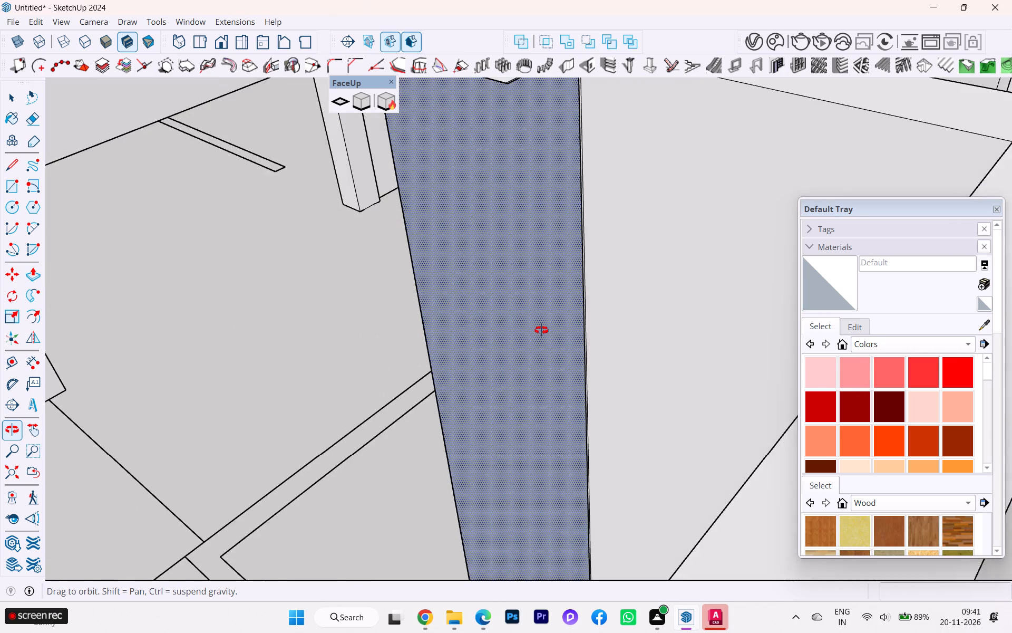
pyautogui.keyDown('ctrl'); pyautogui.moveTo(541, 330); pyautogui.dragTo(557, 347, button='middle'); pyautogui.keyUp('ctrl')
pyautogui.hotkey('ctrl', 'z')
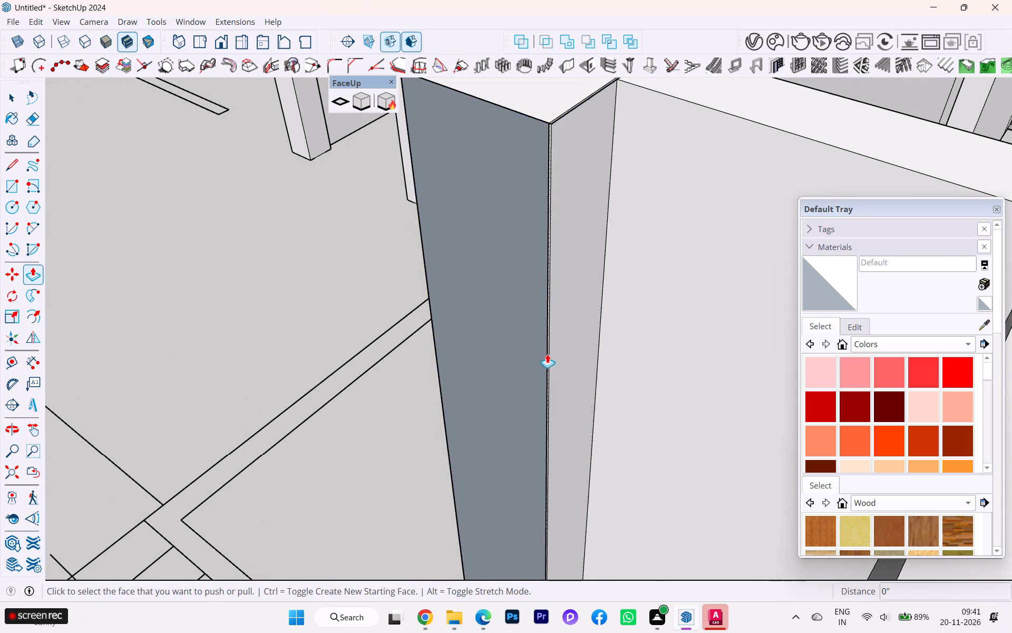
# Examine the open faces and thin gaps where the extended front wall meets the stair-side column.
pyautogui.scroll(-3, 547, 354)
pyautogui.moveTo(526, 290); pyautogui.dragTo(718, 270, button='middle')
pyautogui.scroll(2, 623, 188)
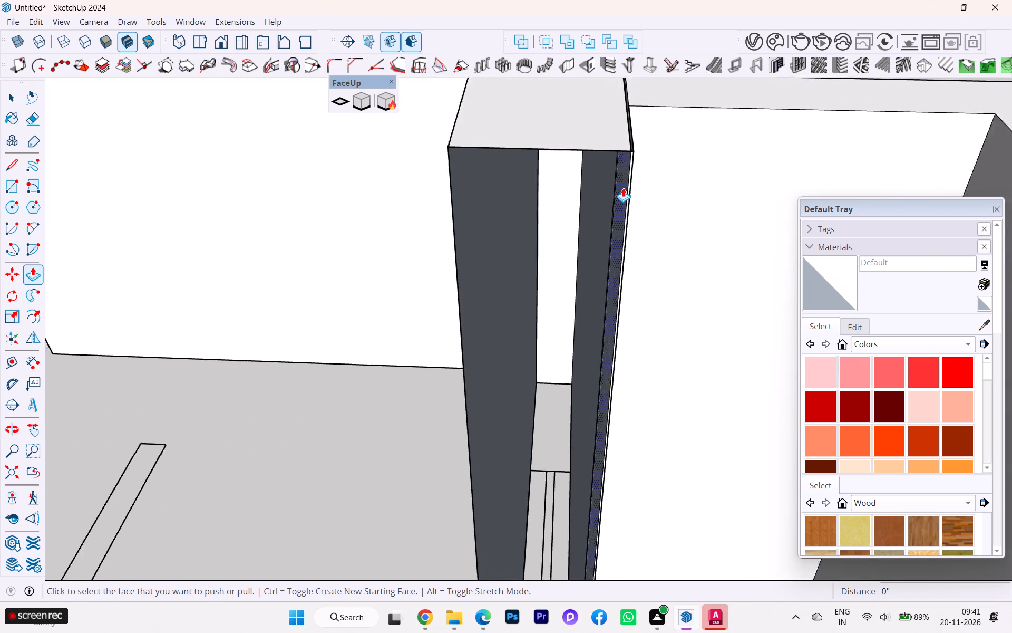
pyautogui.scroll(8, 623, 188)
pyautogui.scroll(-1, 624, 188)
pyautogui.scroll(1, 624, 188)
pyautogui.scroll(-1, 624, 188)
pyautogui.moveTo(624, 188); pyautogui.dragTo(557, 311, button='middle')
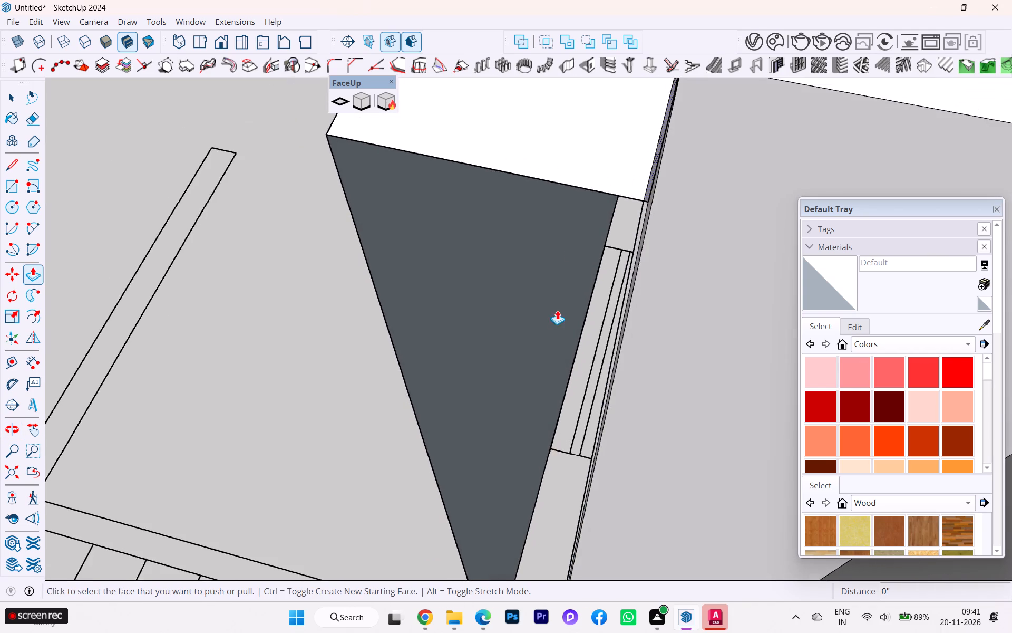
pyautogui.scroll(4, 586, 158)
pyautogui.scroll(2, 638, 172)
pyautogui.scroll(-1, 664, 195)
pyautogui.moveTo(664, 195); pyautogui.dragTo(763, 72, button='middle')
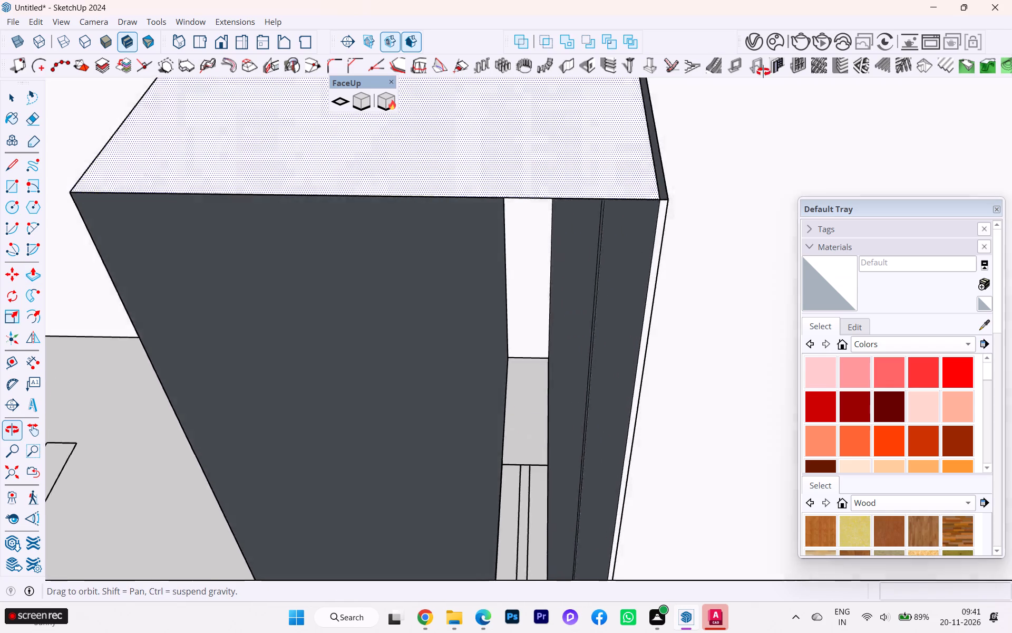
pyautogui.moveTo(763, 72); pyautogui.dragTo(816, 8, button='middle')
pyautogui.moveTo(659, 139); pyautogui.dragTo(684, 80, button='middle')
pyautogui.scroll(-2, 619, 119)
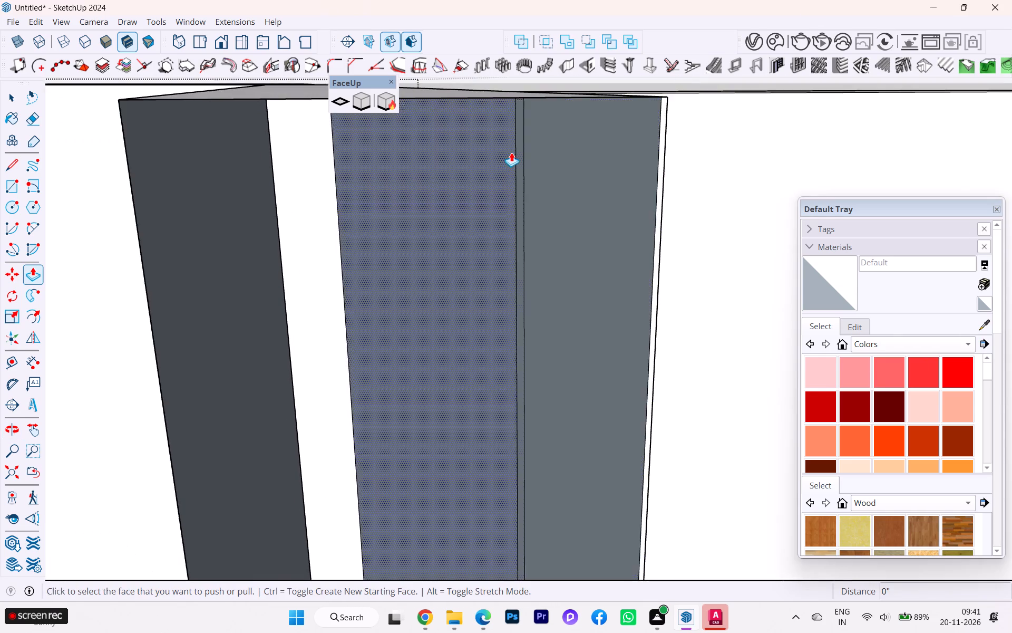
pyautogui.scroll(-3, 511, 155)
pyautogui.scroll(1, 511, 157)
pyautogui.scroll(-2, 511, 157)
pyautogui.moveTo(541, 169); pyautogui.dragTo(482, 134, button='middle')
pyautogui.scroll(-5, 480, 180)
# Draw a vertical rectangle about 9 1/8" by 10' over the open end of the stair-side column at the front wall.
pyautogui.click(13, 189)
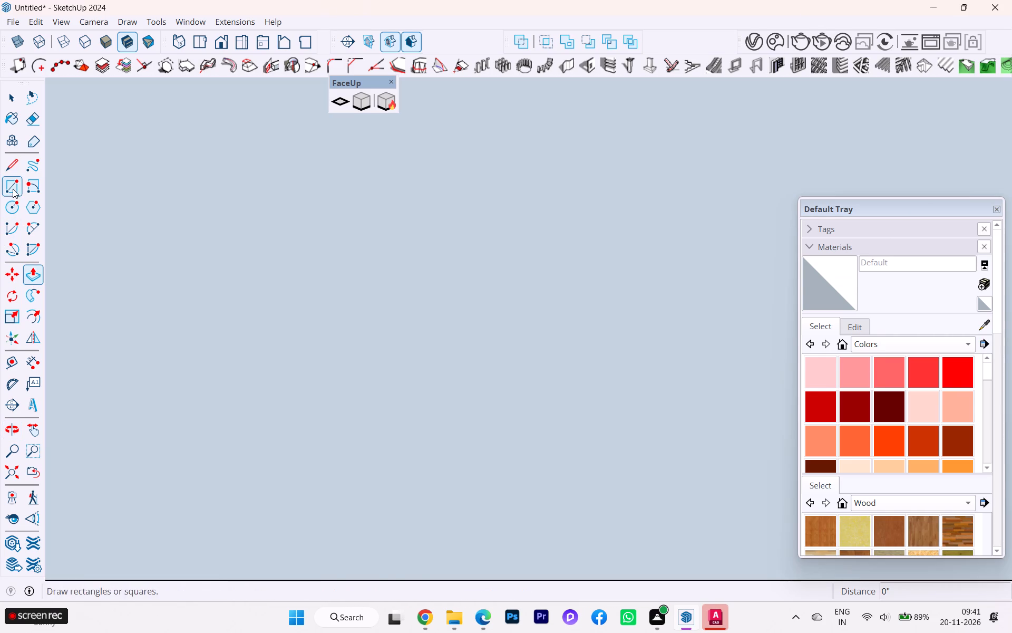
pyautogui.scroll(-4, 454, 178)
pyautogui.click(6, 466)
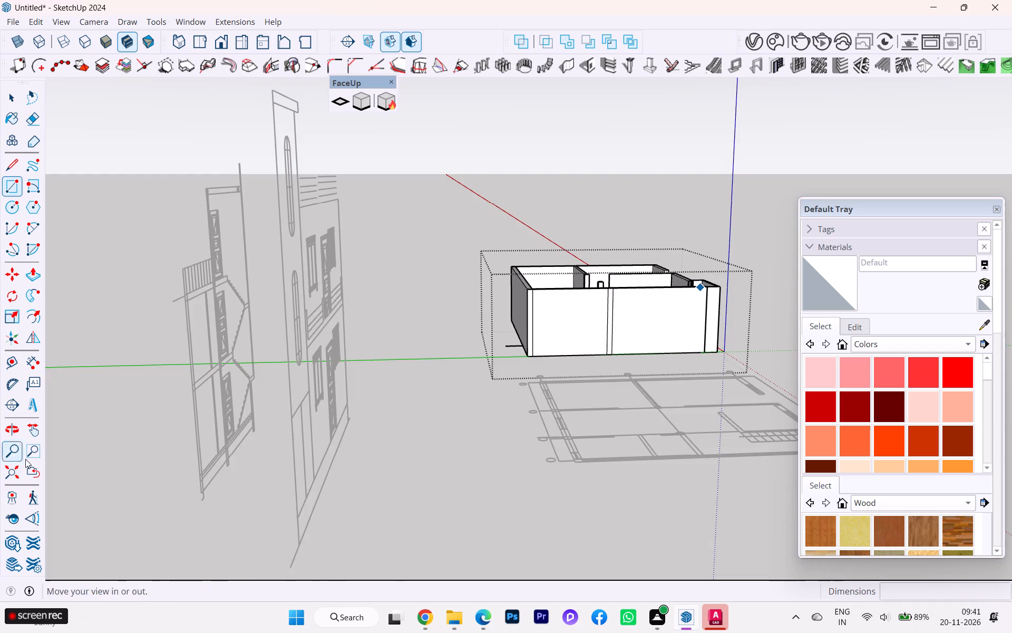
pyautogui.scroll(6, 615, 199)
pyautogui.scroll(10, 735, 282)
pyautogui.scroll(13, 595, 333)
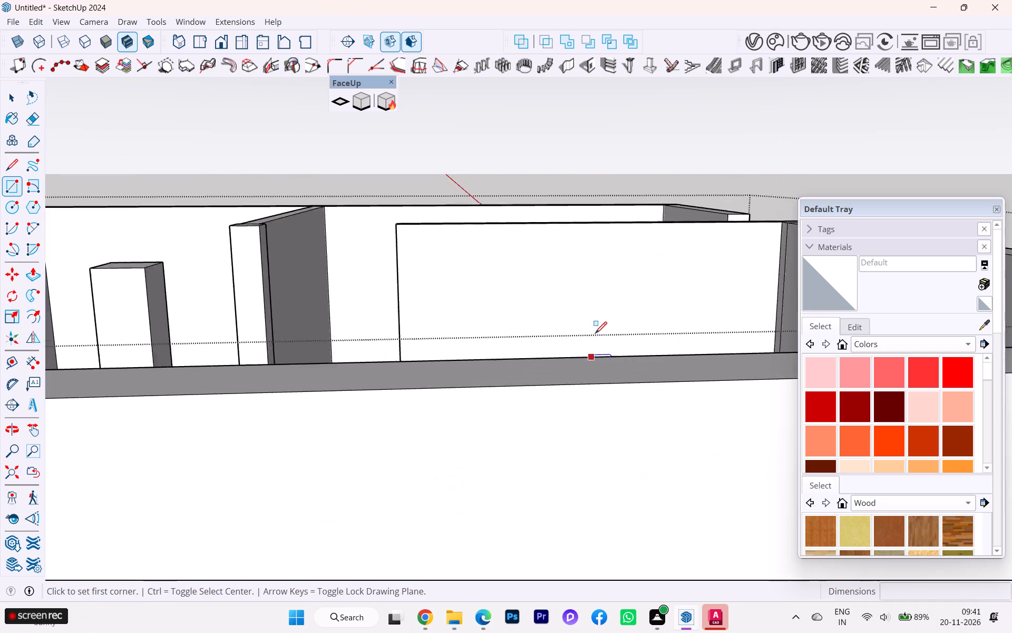
pyautogui.scroll(-3, 595, 334)
pyautogui.moveTo(399, 362); pyautogui.dragTo(660, 516, button='middle')
pyautogui.scroll(-4, 603, 444)
pyautogui.moveTo(477, 415); pyautogui.dragTo(611, 448, button='middle')
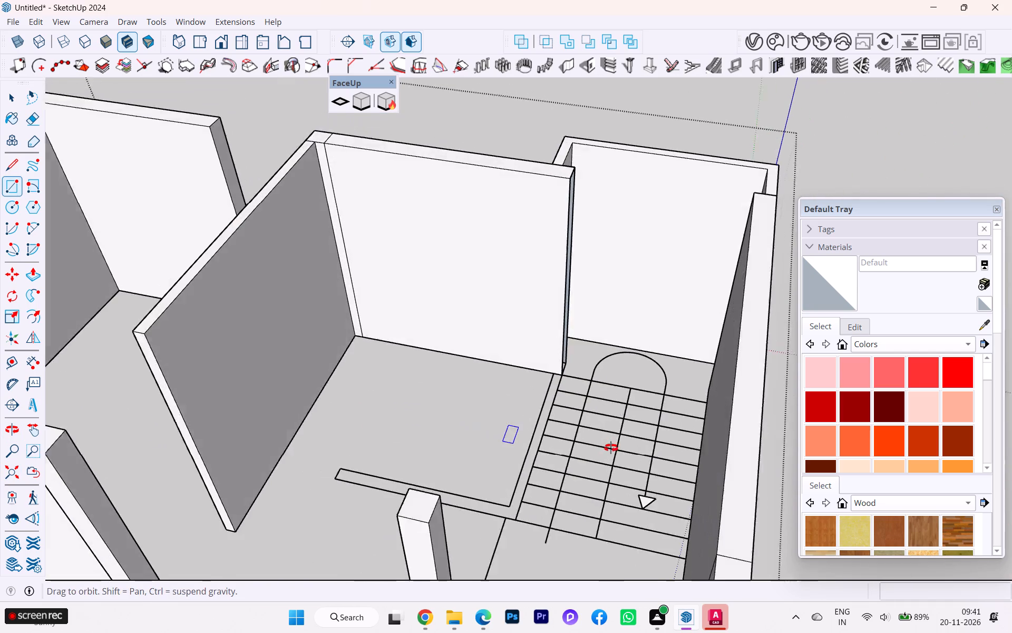
pyautogui.moveTo(611, 448); pyautogui.dragTo(616, 450, button='middle')
pyautogui.scroll(4, 607, 152)
pyautogui.scroll(-1, 607, 165)
pyautogui.moveTo(573, 171); pyautogui.dragTo(468, 167, button='middle')
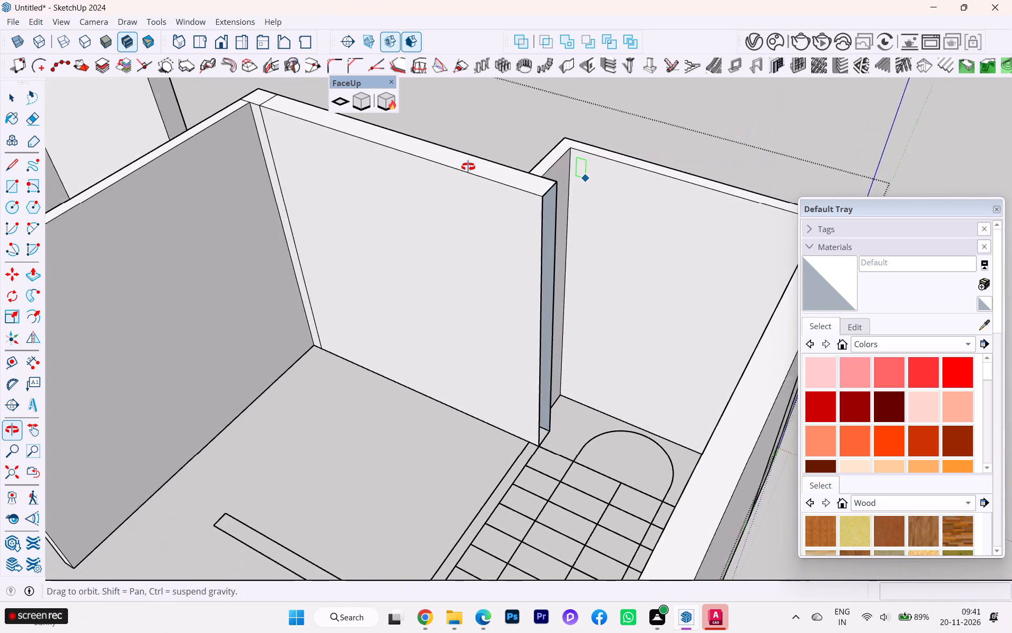
pyautogui.moveTo(468, 167); pyautogui.dragTo(376, 171, button='middle')
pyautogui.scroll(5, 433, 168)
pyautogui.scroll(4, 609, 195)
pyautogui.scroll(-1, 616, 196)
pyautogui.scroll(3, 616, 196)
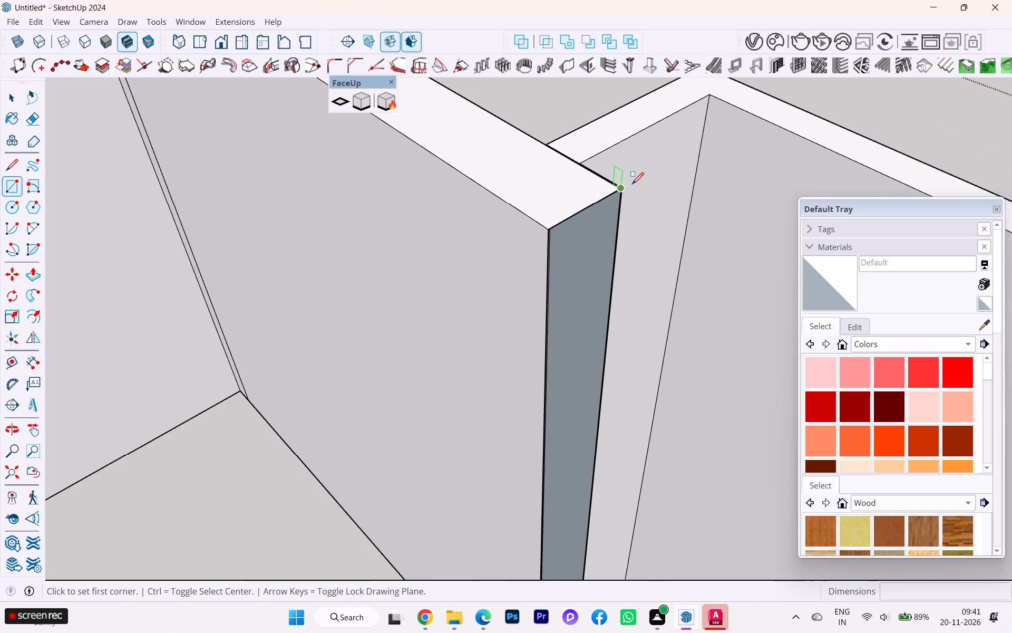
pyautogui.scroll(4, 631, 186)
pyautogui.scroll(-1, 631, 186)
pyautogui.scroll(14, 631, 186)
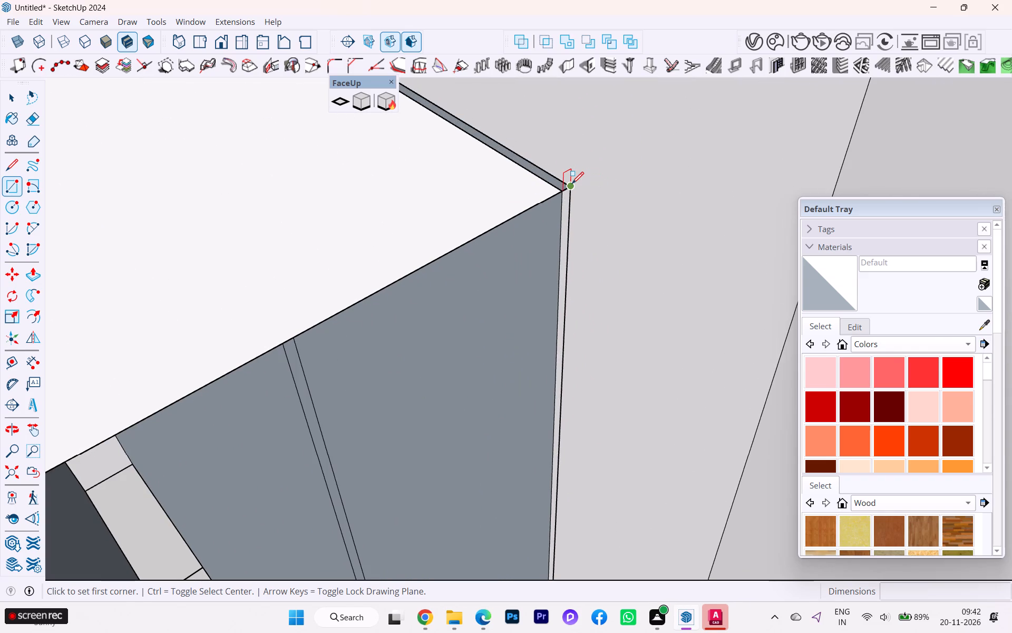
pyautogui.click(572, 184)
pyautogui.scroll(-6, 500, 235)
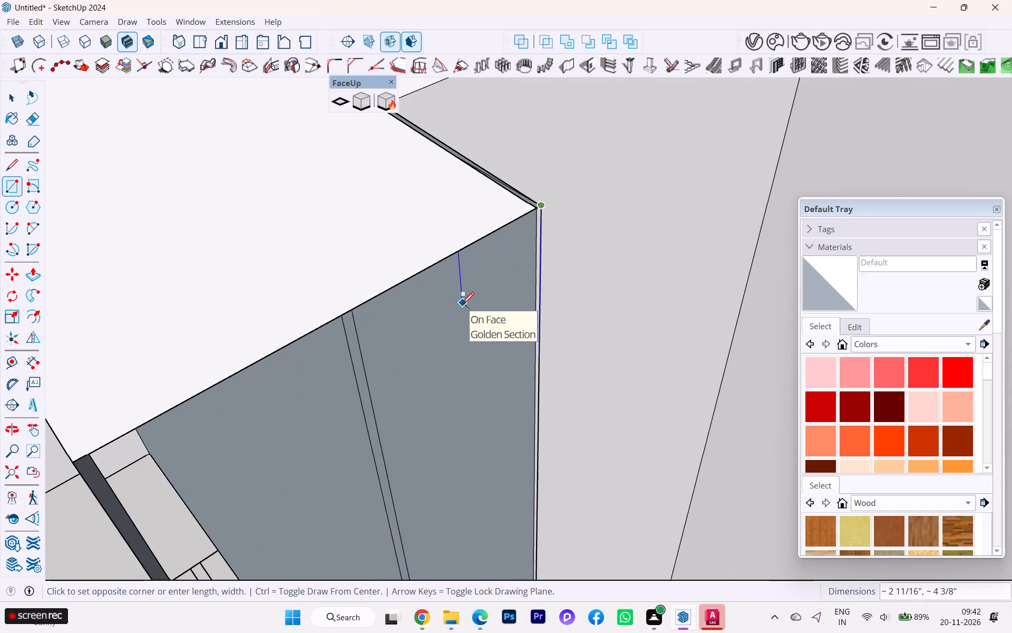
pyautogui.scroll(-5, 462, 304)
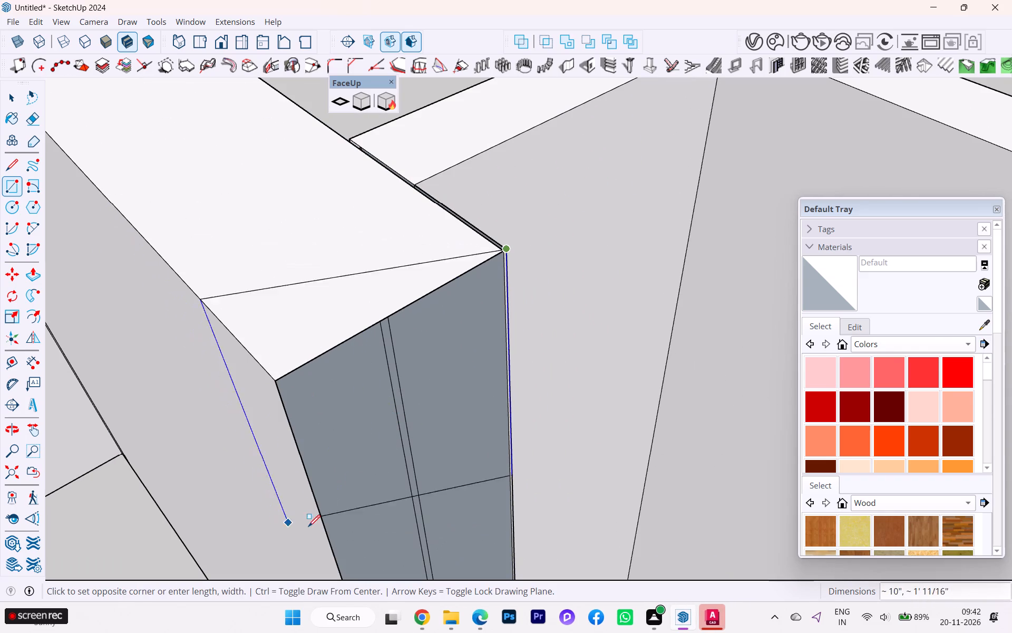
pyautogui.press('Right')
pyautogui.scroll(-2, 324, 338)
pyautogui.scroll(1, 324, 338)
pyautogui.scroll(-1, 324, 338)
pyautogui.scroll(1, 324, 338)
pyautogui.scroll(-1, 324, 338)
pyautogui.scroll(-6, 345, 300)
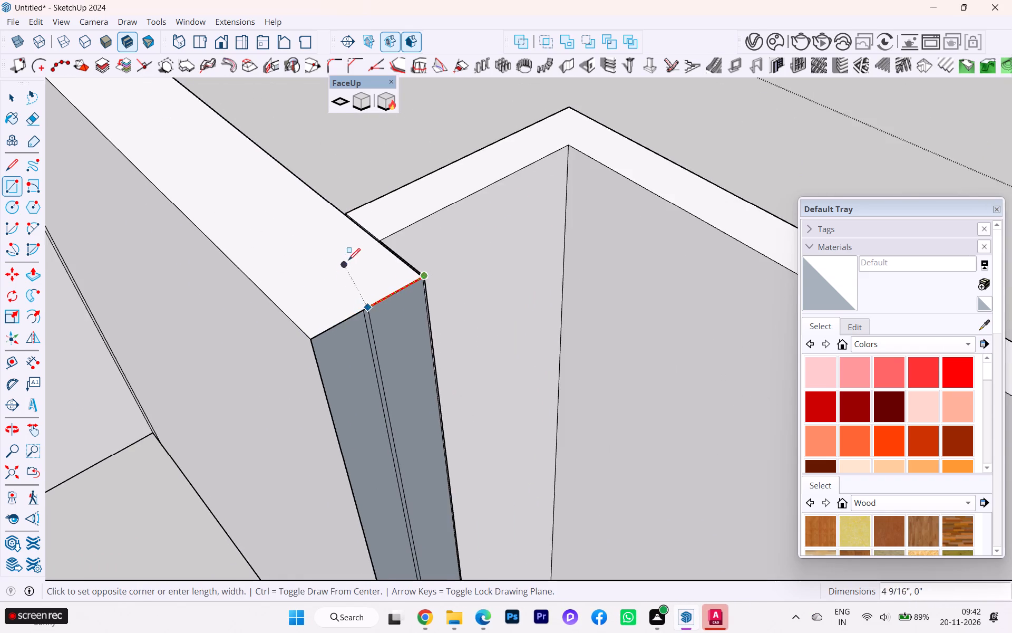
pyautogui.scroll(-7, 351, 257)
pyautogui.scroll(1, 359, 243)
pyautogui.scroll(-2, 359, 243)
pyautogui.scroll(2, 359, 243)
pyautogui.scroll(-10, 359, 243)
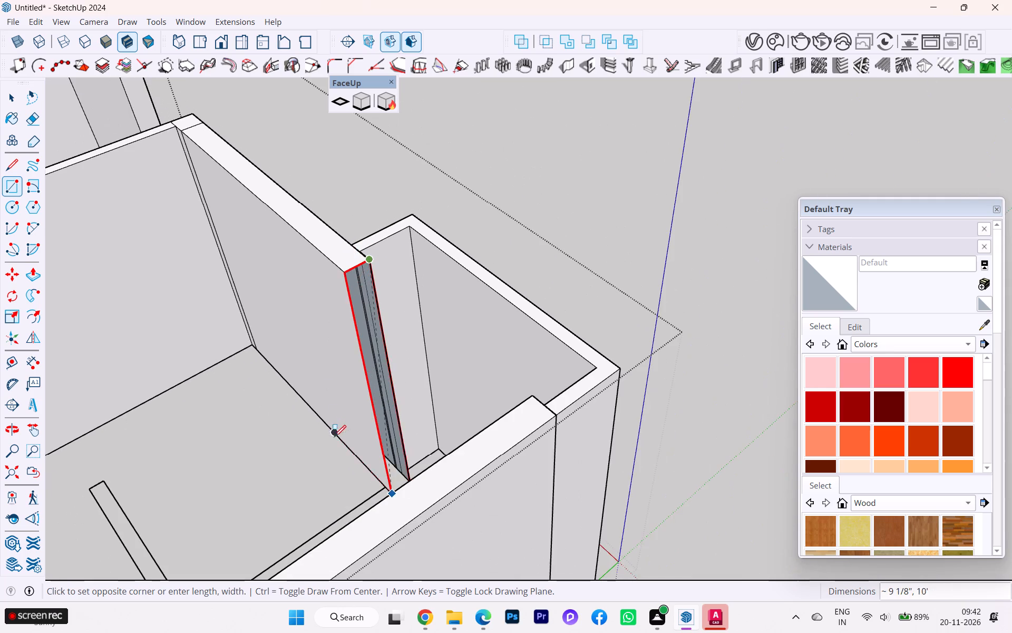
pyautogui.scroll(12, 342, 473)
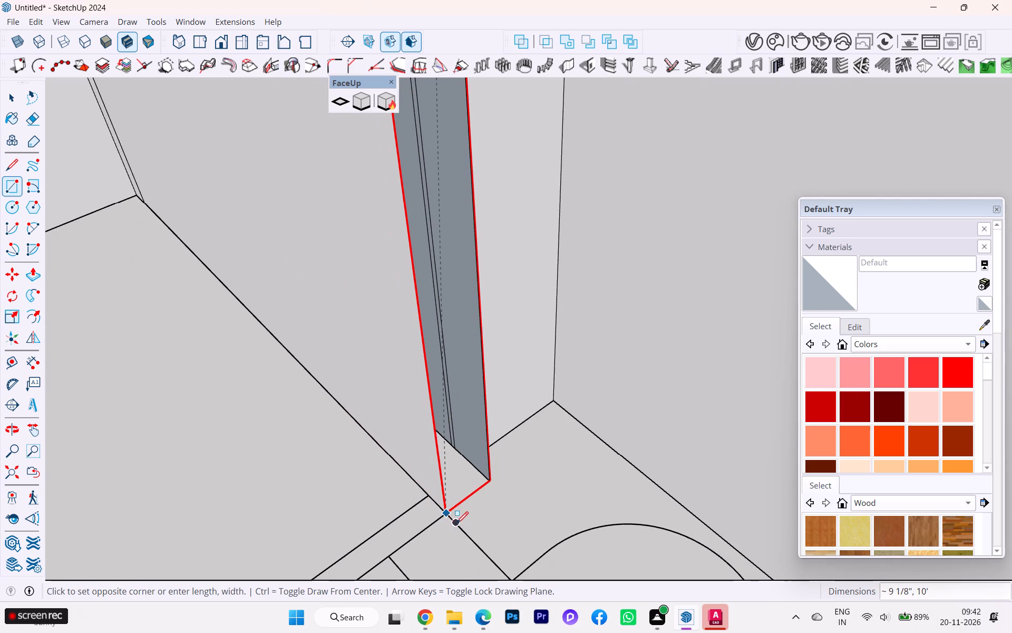
pyautogui.click(447, 513)
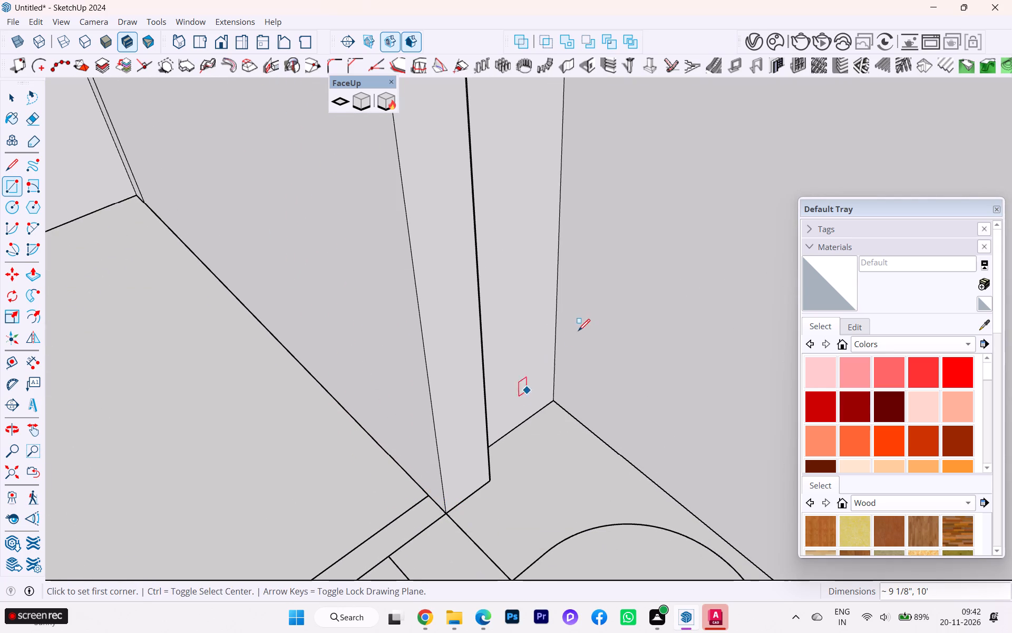
# Push/Pull the thin face in the gap between the front wall and the adjoining stair wall about 1/8" until the gap closes.
pyautogui.scroll(-4, 580, 330)
pyautogui.scroll(-2, 535, 359)
pyautogui.scroll(1, 535, 359)
pyautogui.scroll(-6, 535, 359)
pyautogui.scroll(-3, 568, 324)
pyautogui.moveTo(553, 333); pyautogui.dragTo(233, 390, button='middle')
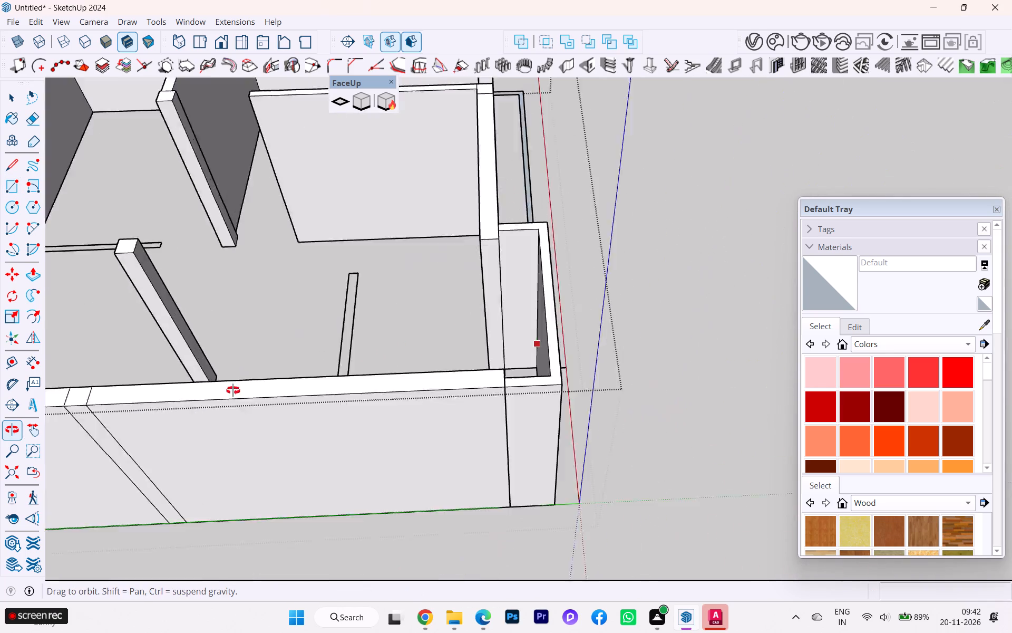
pyautogui.moveTo(233, 390); pyautogui.dragTo(85, 396, button='middle')
pyautogui.scroll(3, 455, 226)
pyautogui.scroll(-1, 481, 220)
pyautogui.scroll(2, 483, 220)
pyautogui.scroll(5, 624, 188)
pyautogui.scroll(-4, 514, 220)
pyautogui.moveTo(512, 222); pyautogui.dragTo(436, 235, button='middle')
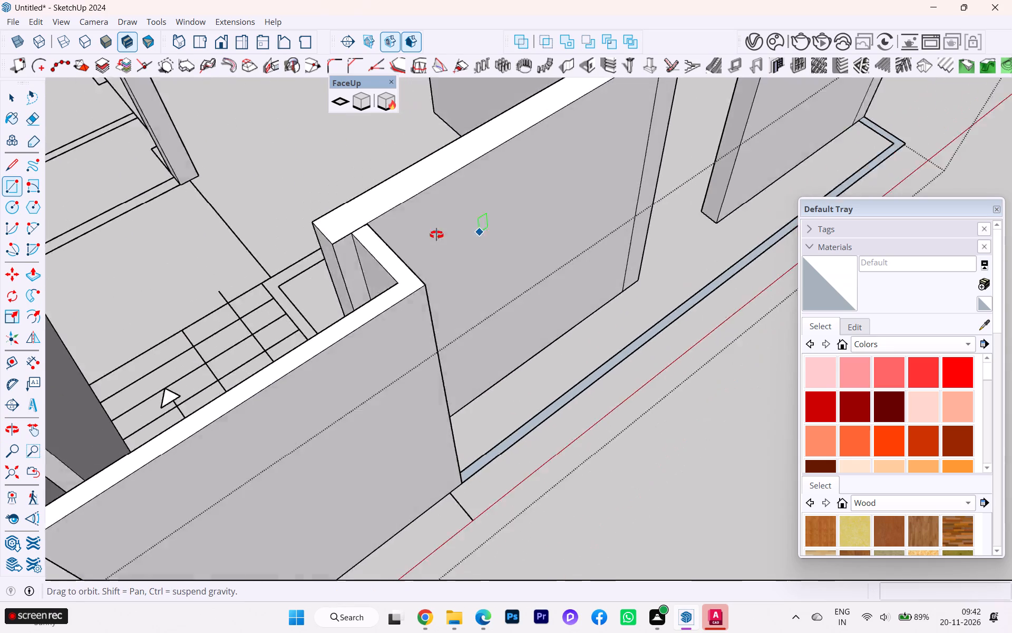
pyautogui.moveTo(436, 235); pyautogui.dragTo(381, 257, button='middle')
pyautogui.scroll(5, 238, 245)
pyautogui.scroll(16, 324, 234)
pyautogui.scroll(-1, 376, 253)
pyautogui.scroll(5, 387, 245)
pyautogui.scroll(7, 465, 223)
pyautogui.scroll(-1, 472, 228)
pyautogui.moveTo(472, 228); pyautogui.dragTo(515, 294, button='middle')
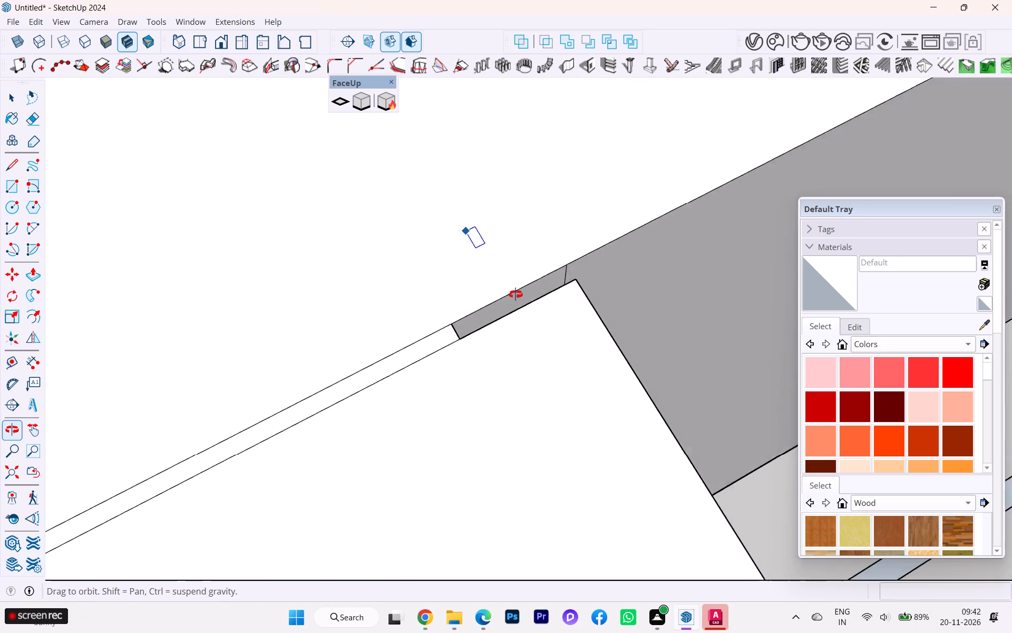
pyautogui.moveTo(515, 294); pyautogui.dragTo(949, 193, button='middle')
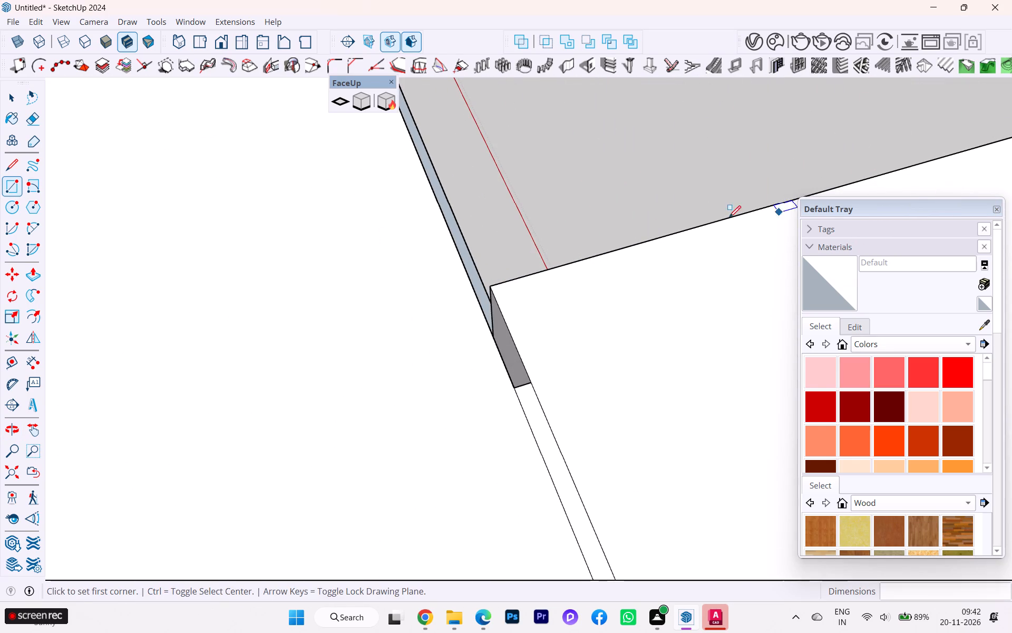
pyautogui.click(14, 100)
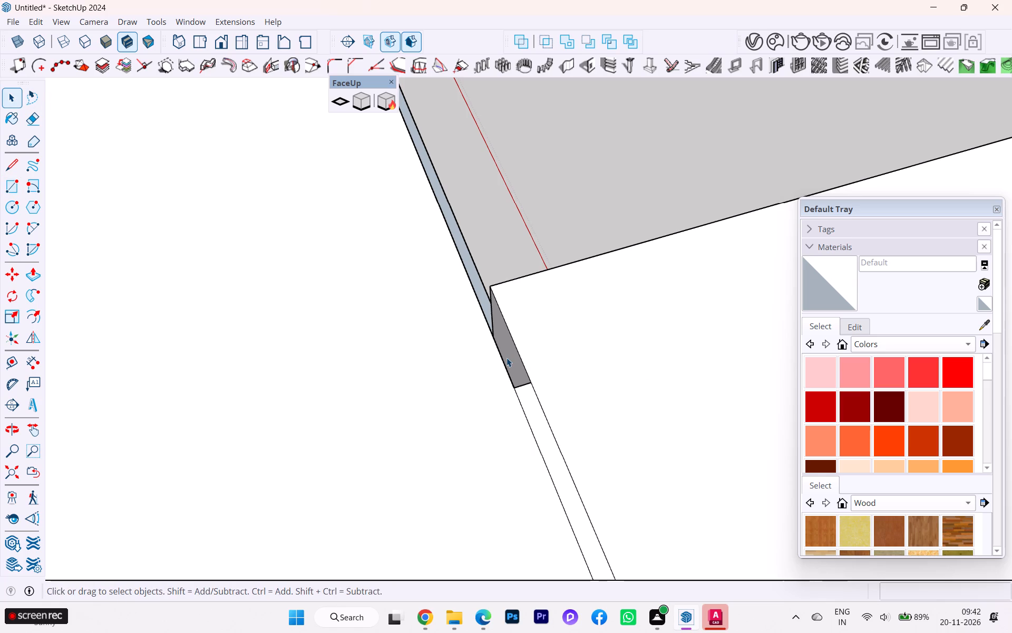
pyautogui.click(507, 358)
pyautogui.press('p')
pyautogui.click(507, 357)
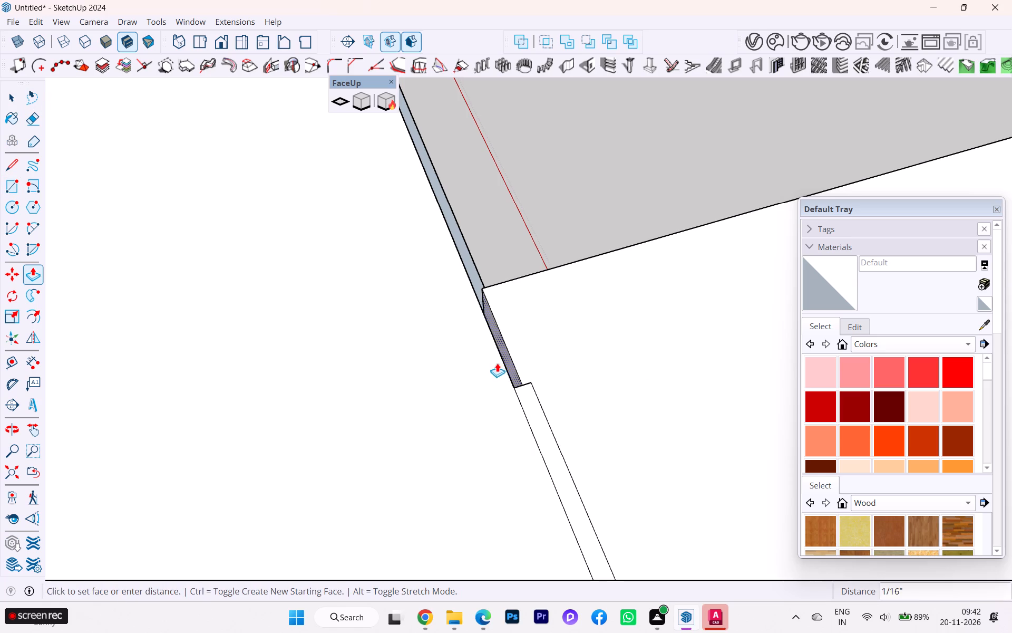
pyautogui.click(527, 416)
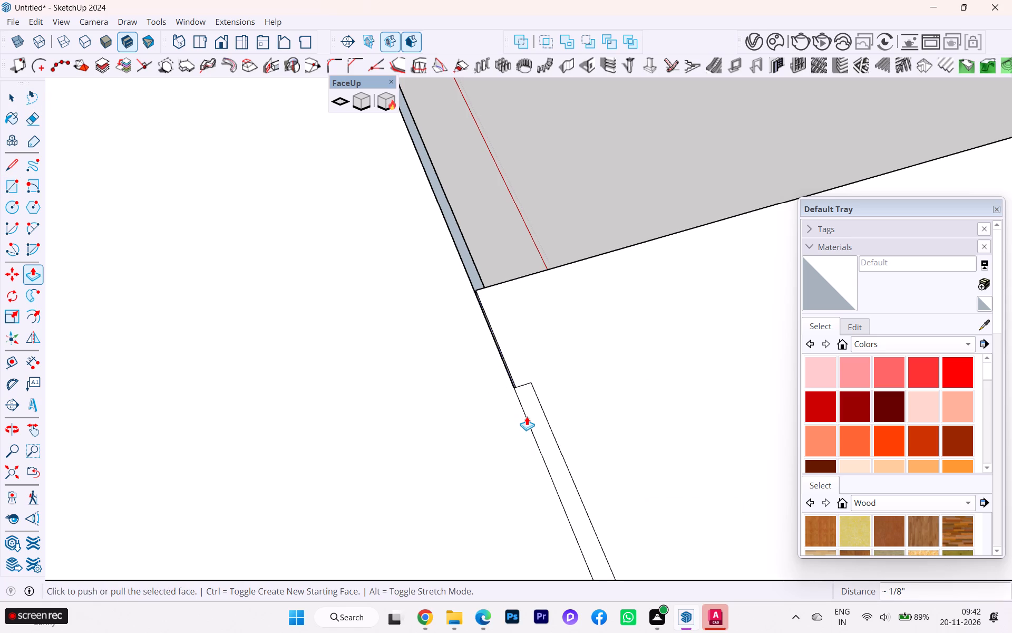
pyautogui.scroll(11, 521, 362)
pyautogui.click(489, 371)
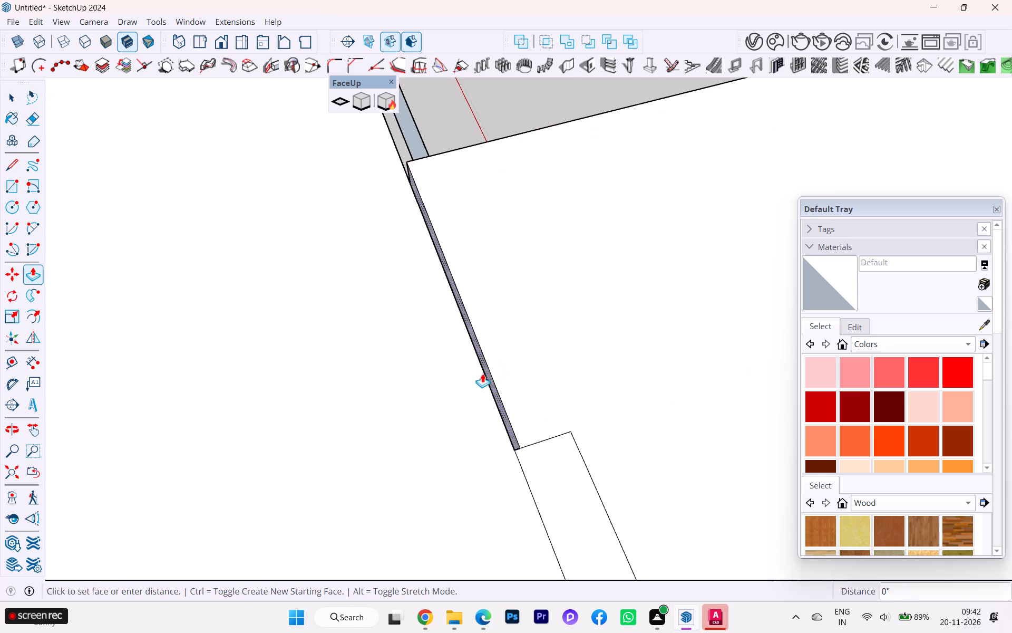
pyautogui.click(491, 399)
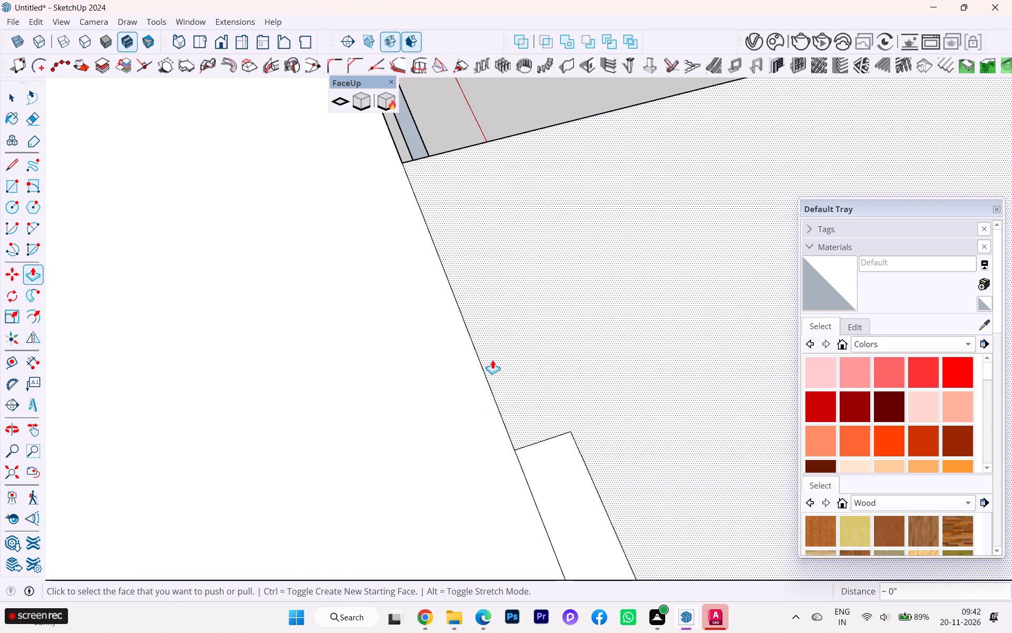
# Erase the leftover long edge and short stub on the wall tops where the front wall meets the adjoining stair wall.
pyautogui.scroll(-5, 492, 360)
pyautogui.scroll(-8, 450, 277)
pyautogui.scroll(1, 445, 270)
pyautogui.scroll(-8, 375, 217)
pyautogui.scroll(1, 364, 214)
pyautogui.scroll(-2, 364, 214)
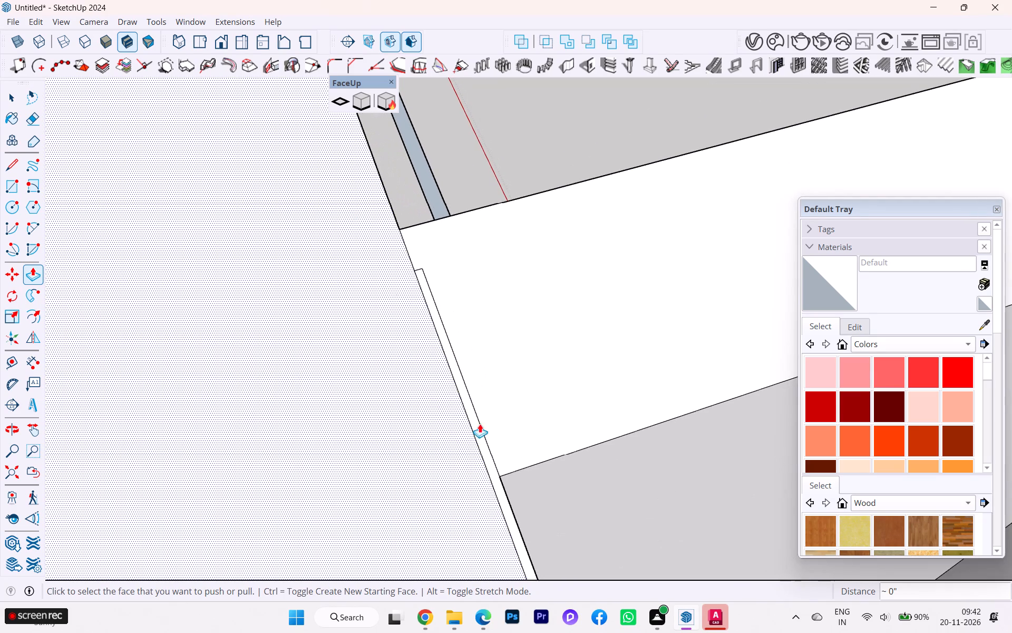
pyautogui.scroll(10, 511, 504)
pyautogui.scroll(-1, 497, 463)
pyautogui.scroll(2, 497, 463)
pyautogui.scroll(-1, 507, 455)
pyautogui.moveTo(508, 455); pyautogui.dragTo(318, 234, button='middle')
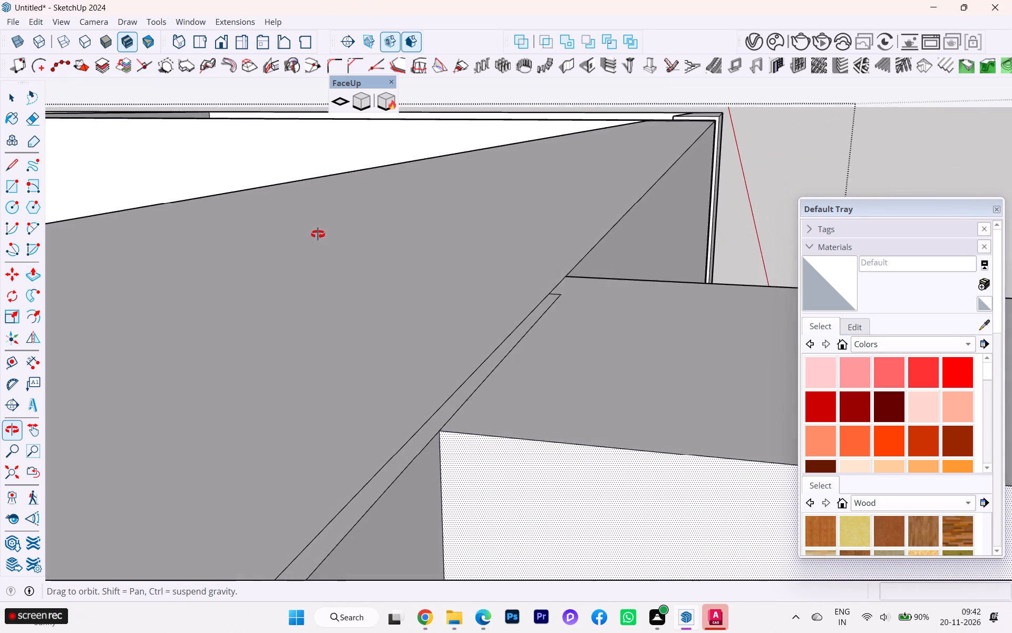
pyautogui.moveTo(318, 234); pyautogui.dragTo(329, 288, button='middle')
pyautogui.scroll(-3, 347, 306)
pyautogui.scroll(1, 355, 315)
pyautogui.scroll(-2, 355, 316)
pyautogui.scroll(-3, 427, 377)
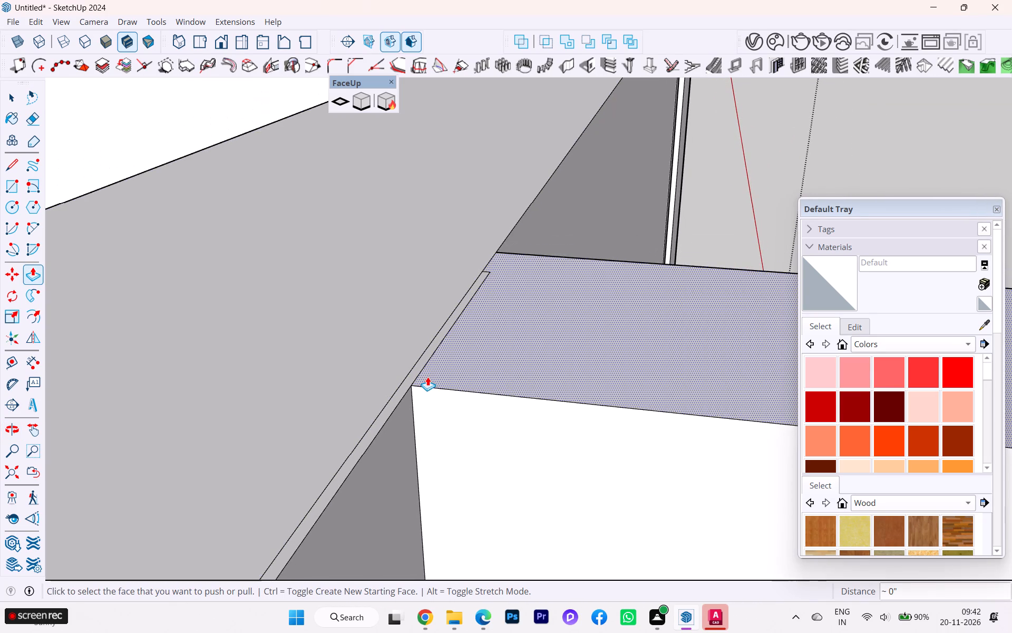
pyautogui.press('e')
pyautogui.click(431, 356)
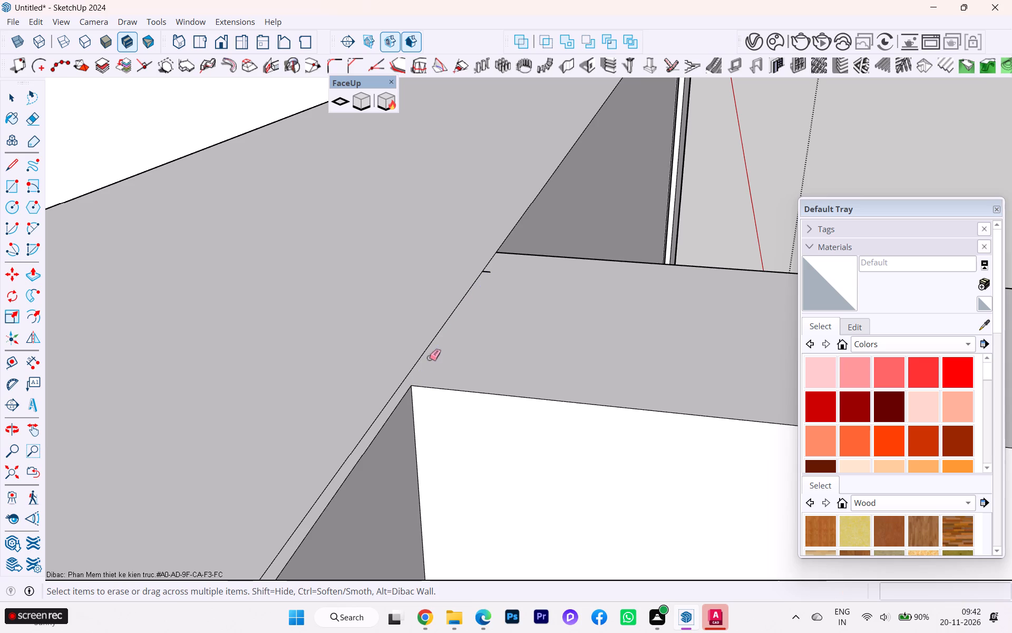
pyautogui.click(487, 270)
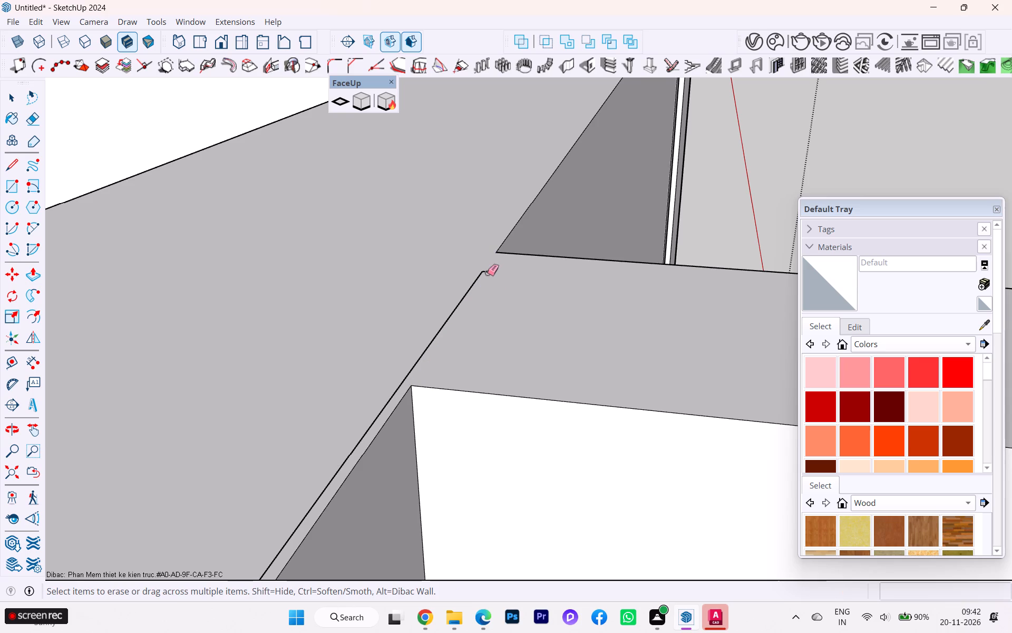
pyautogui.hotkey('ctrl', 'z')
pyautogui.scroll(4, 490, 280)
pyautogui.click(486, 268)
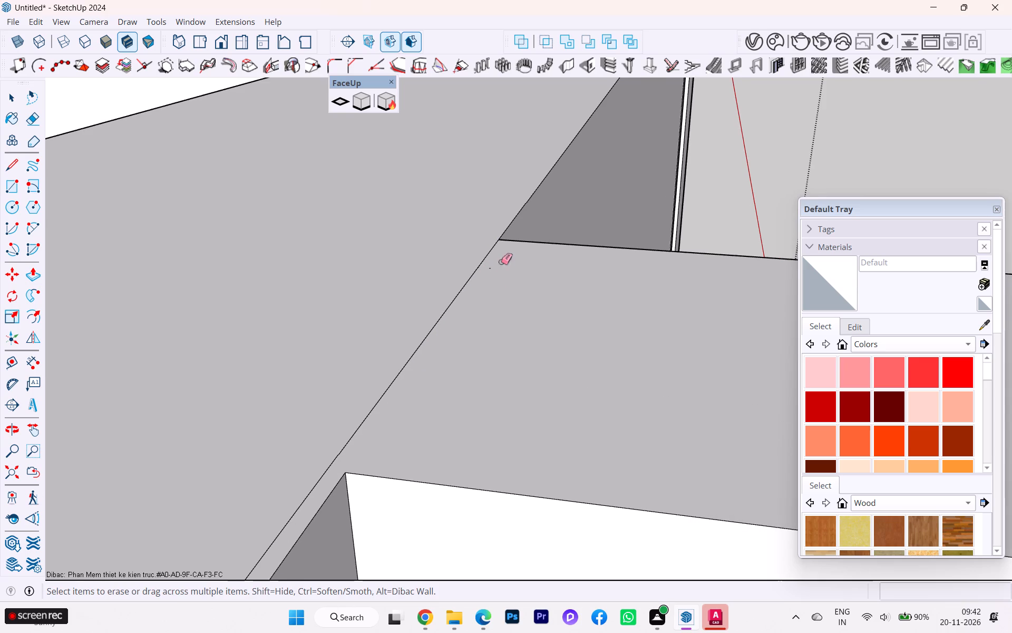
# Push/Pull the stair-side column's side face next to the adjoining wall about 1/8" to meet the edge of the wall top.
pyautogui.scroll(-10, 524, 264)
pyautogui.scroll(-2, 423, 335)
pyautogui.scroll(1, 422, 335)
pyautogui.scroll(-5, 422, 335)
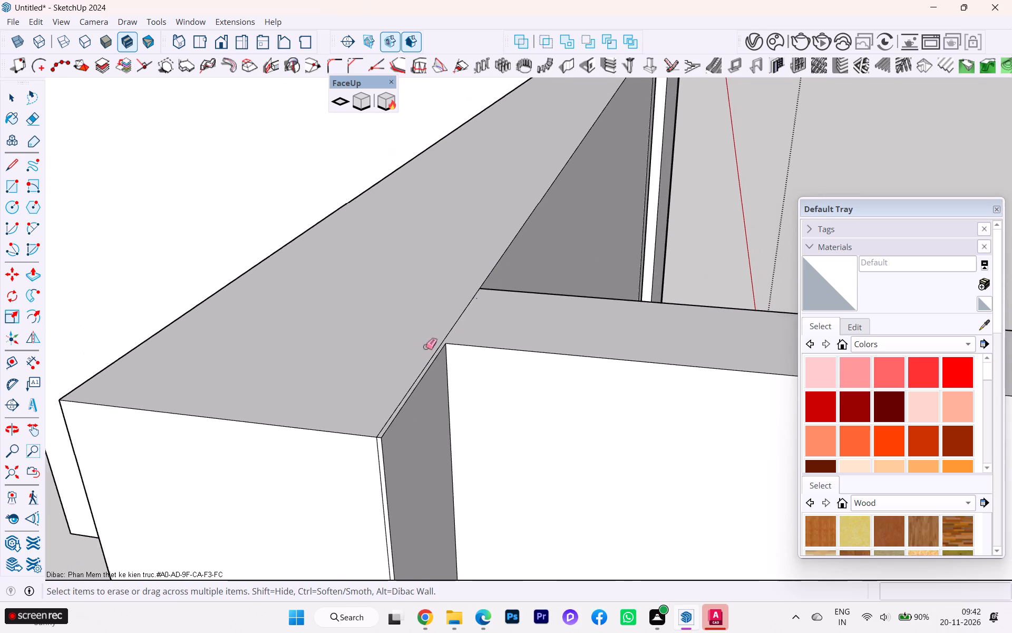
pyautogui.scroll(-2, 425, 347)
pyautogui.scroll(-5, 449, 404)
pyautogui.moveTo(449, 407); pyautogui.dragTo(462, 434, button='middle')
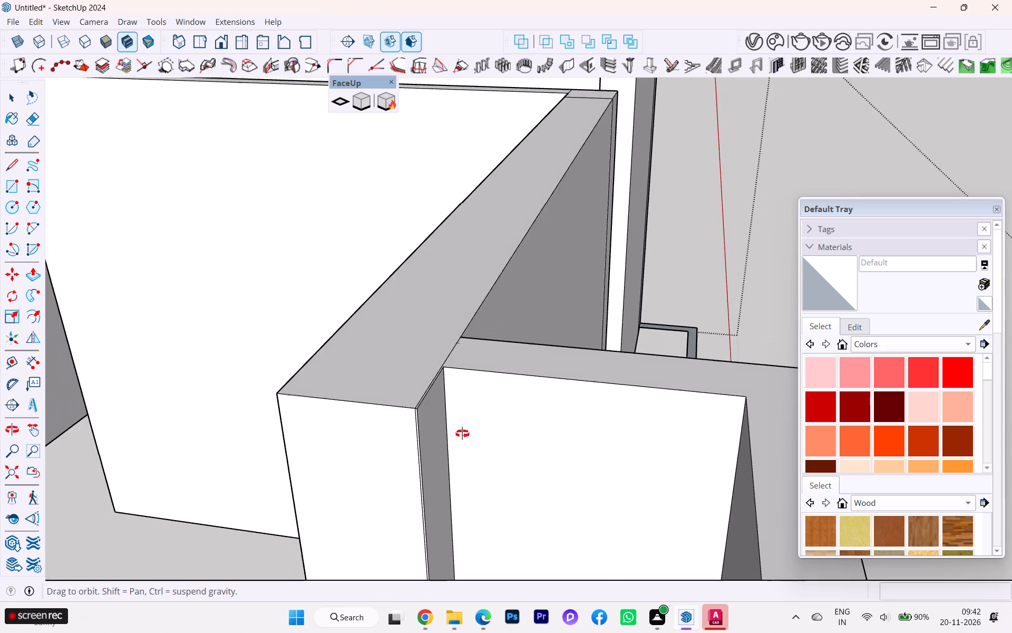
pyautogui.moveTo(462, 434); pyautogui.dragTo(474, 463, button='middle')
pyautogui.scroll(7, 425, 395)
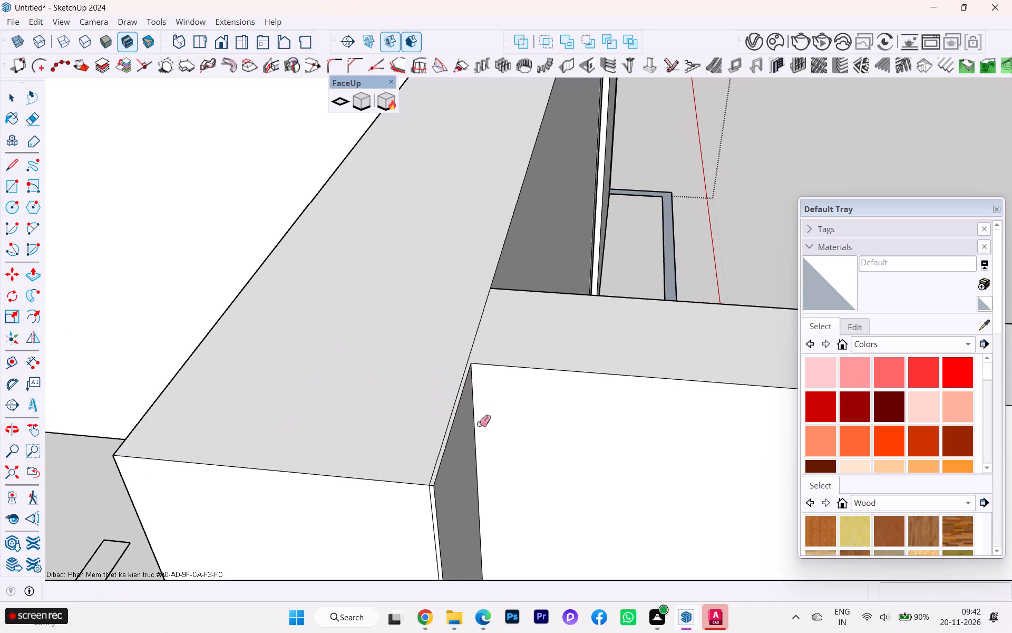
pyautogui.scroll(-2, 479, 425)
pyautogui.moveTo(479, 425); pyautogui.dragTo(336, 426, button='middle')
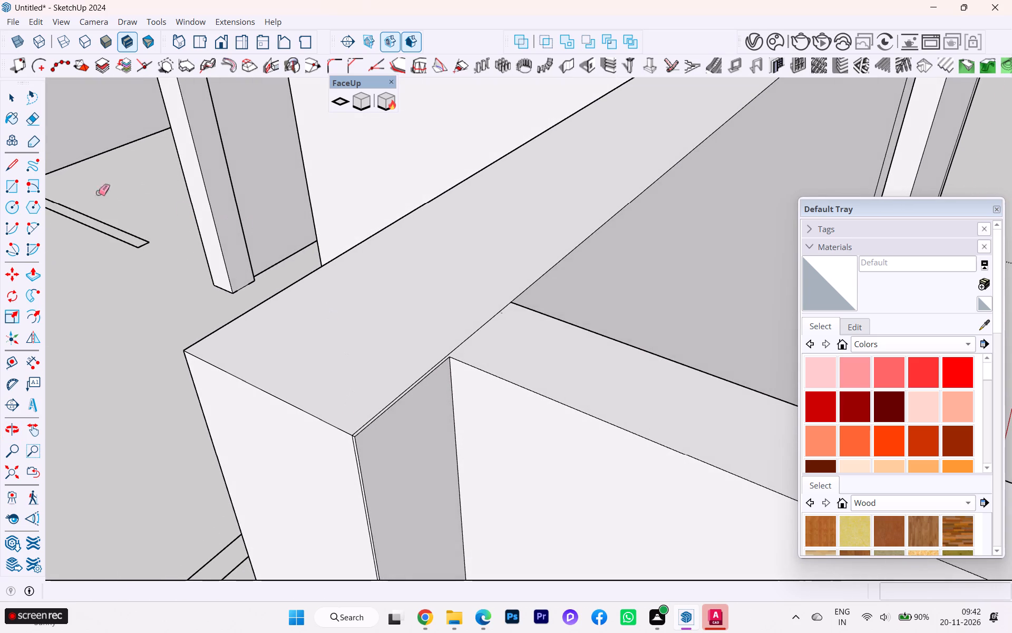
pyautogui.click(18, 92)
pyautogui.click(393, 441)
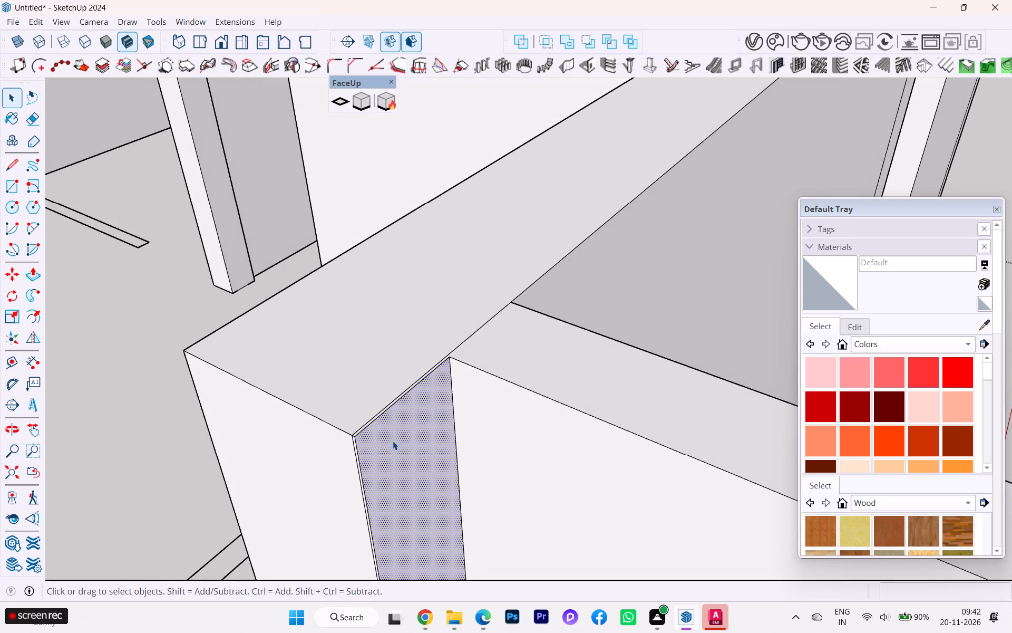
pyautogui.press('p')
pyautogui.click(393, 441)
pyautogui.click(372, 411)
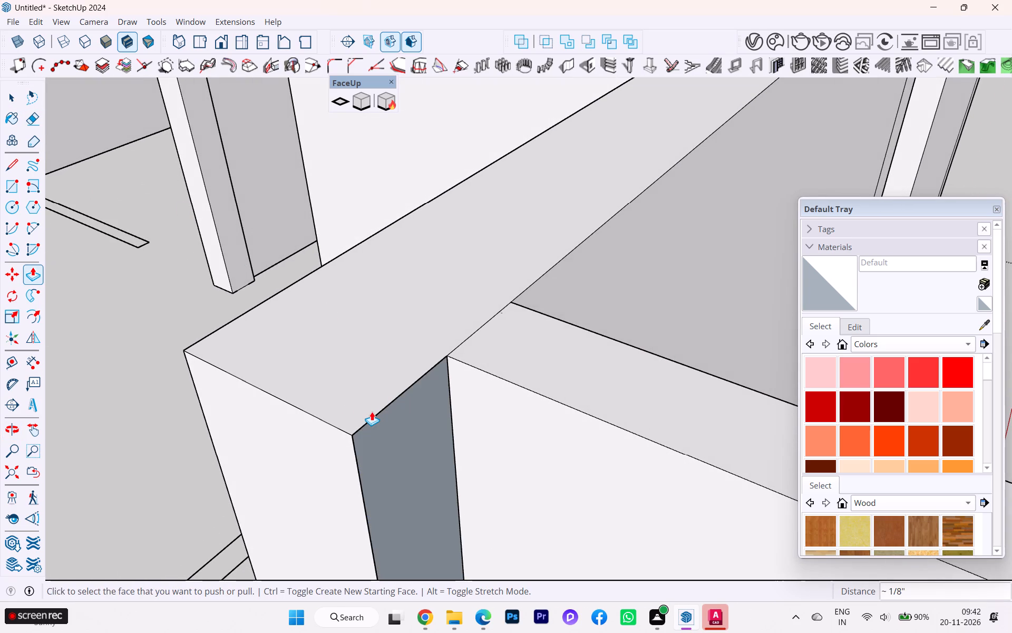
pyautogui.scroll(-4, 368, 423)
pyautogui.moveTo(413, 364); pyautogui.dragTo(249, 370, button='middle')
pyautogui.scroll(2, 284, 373)
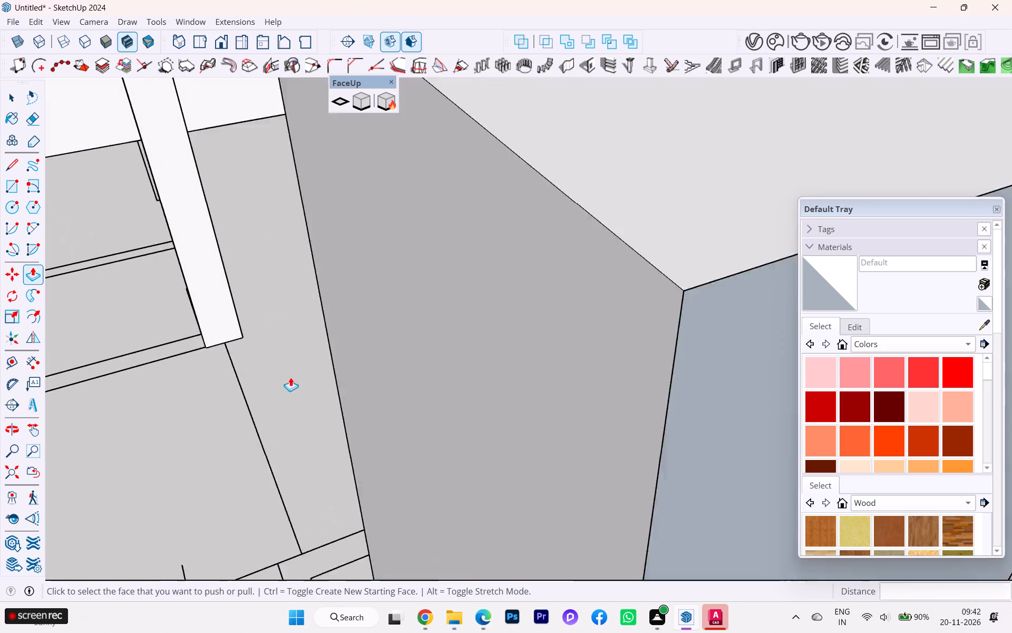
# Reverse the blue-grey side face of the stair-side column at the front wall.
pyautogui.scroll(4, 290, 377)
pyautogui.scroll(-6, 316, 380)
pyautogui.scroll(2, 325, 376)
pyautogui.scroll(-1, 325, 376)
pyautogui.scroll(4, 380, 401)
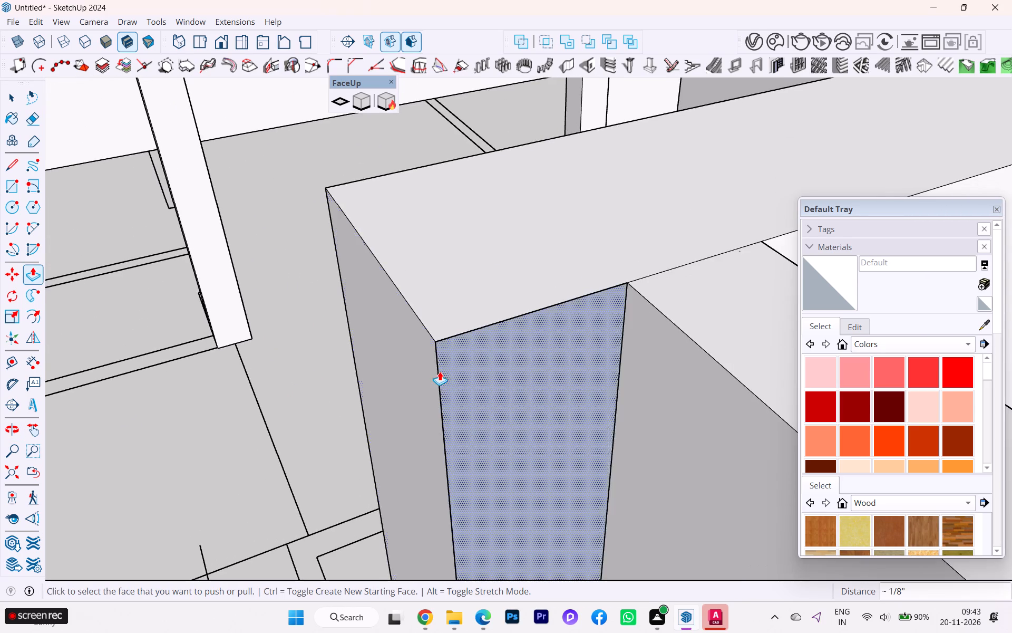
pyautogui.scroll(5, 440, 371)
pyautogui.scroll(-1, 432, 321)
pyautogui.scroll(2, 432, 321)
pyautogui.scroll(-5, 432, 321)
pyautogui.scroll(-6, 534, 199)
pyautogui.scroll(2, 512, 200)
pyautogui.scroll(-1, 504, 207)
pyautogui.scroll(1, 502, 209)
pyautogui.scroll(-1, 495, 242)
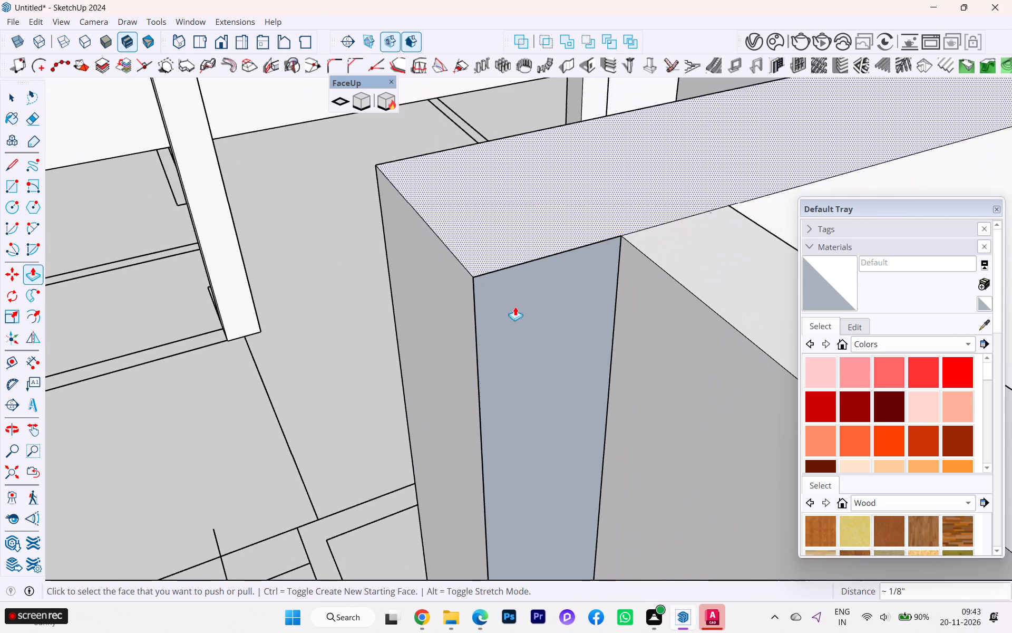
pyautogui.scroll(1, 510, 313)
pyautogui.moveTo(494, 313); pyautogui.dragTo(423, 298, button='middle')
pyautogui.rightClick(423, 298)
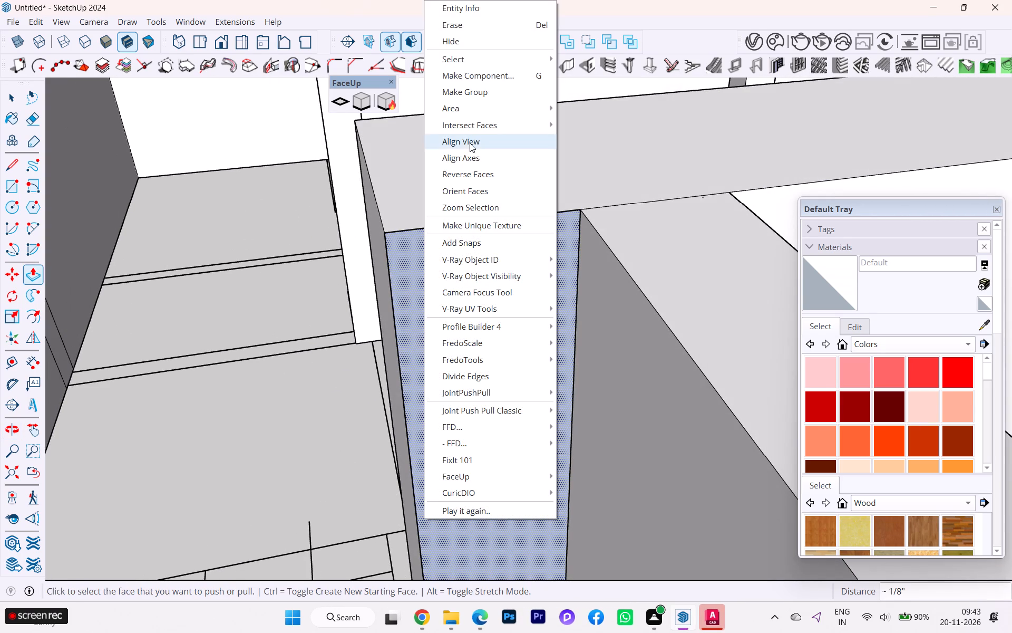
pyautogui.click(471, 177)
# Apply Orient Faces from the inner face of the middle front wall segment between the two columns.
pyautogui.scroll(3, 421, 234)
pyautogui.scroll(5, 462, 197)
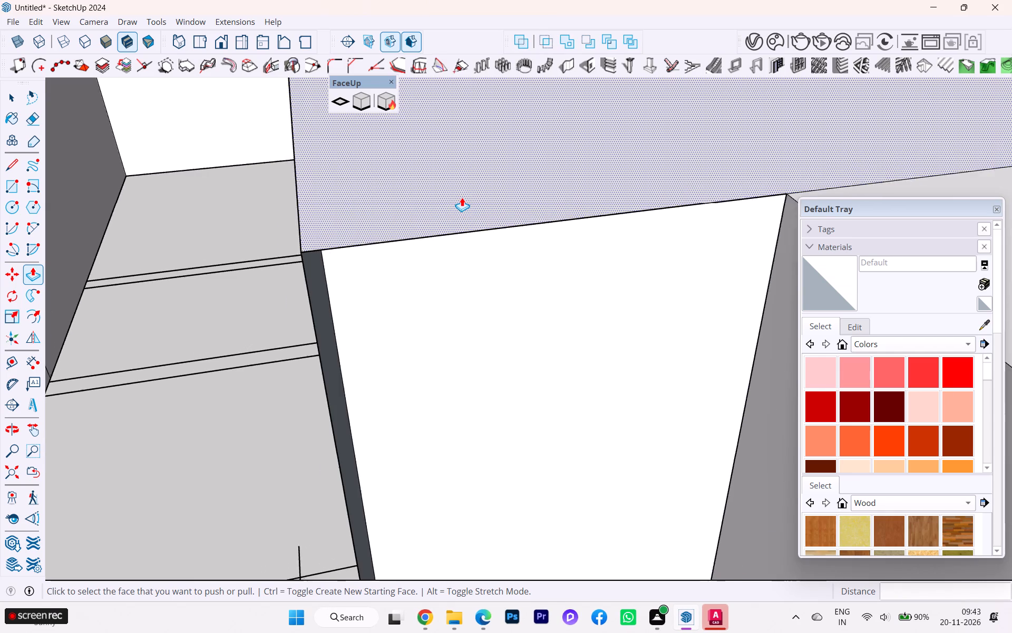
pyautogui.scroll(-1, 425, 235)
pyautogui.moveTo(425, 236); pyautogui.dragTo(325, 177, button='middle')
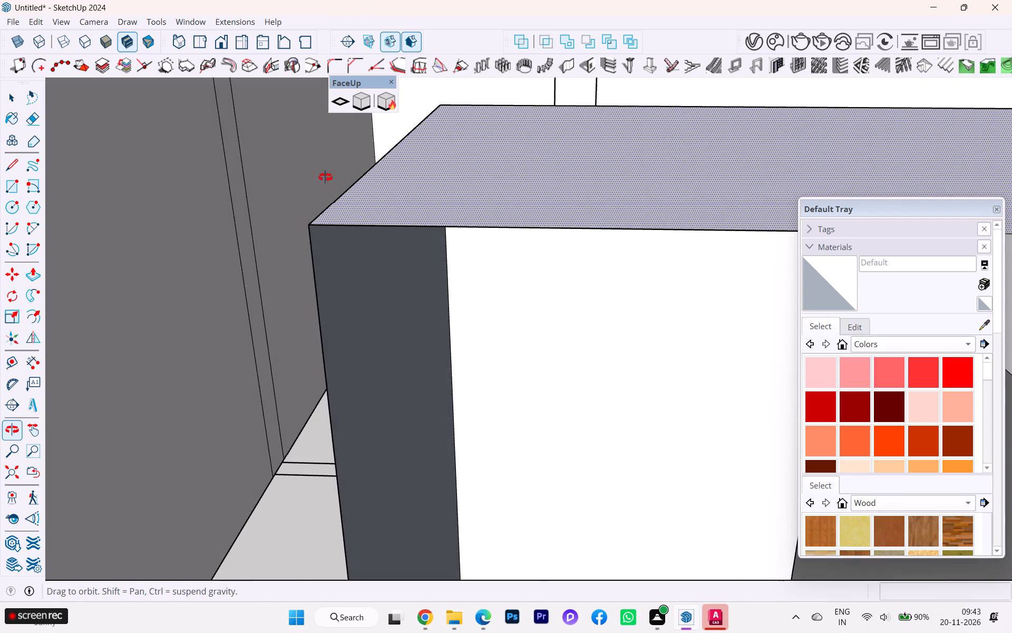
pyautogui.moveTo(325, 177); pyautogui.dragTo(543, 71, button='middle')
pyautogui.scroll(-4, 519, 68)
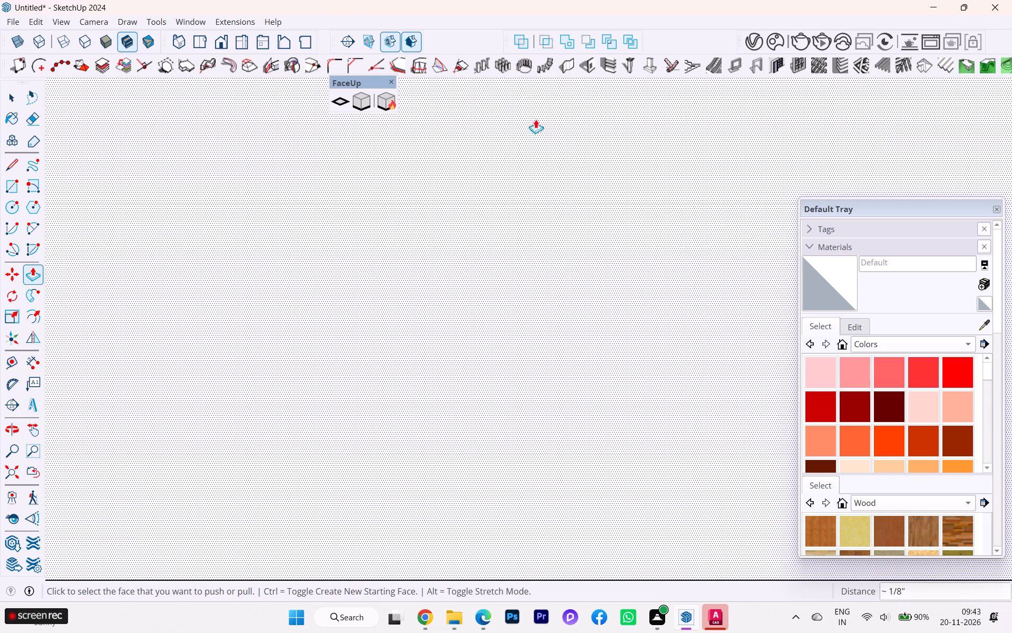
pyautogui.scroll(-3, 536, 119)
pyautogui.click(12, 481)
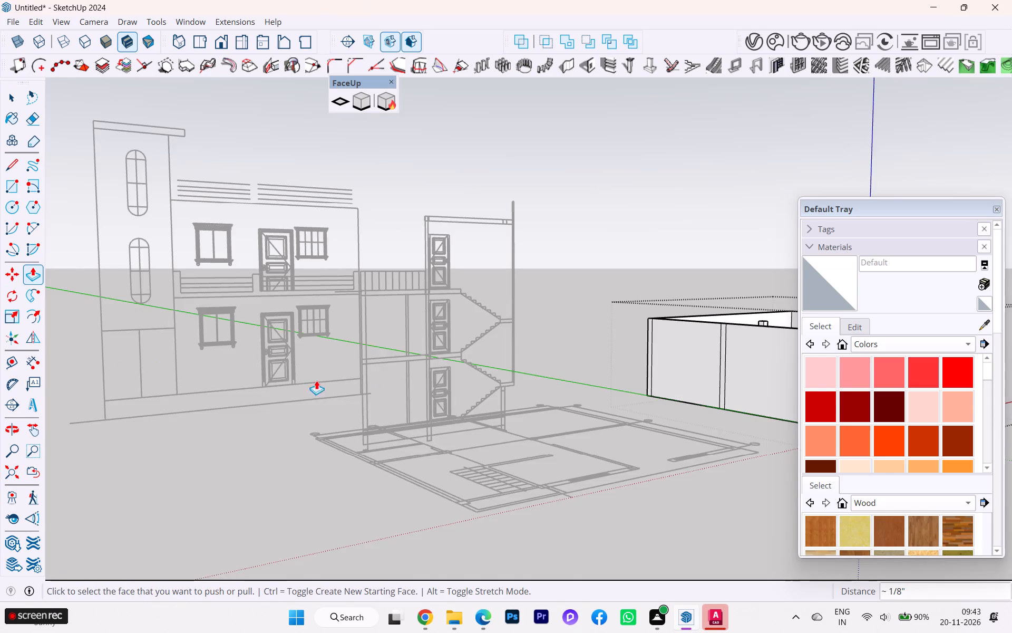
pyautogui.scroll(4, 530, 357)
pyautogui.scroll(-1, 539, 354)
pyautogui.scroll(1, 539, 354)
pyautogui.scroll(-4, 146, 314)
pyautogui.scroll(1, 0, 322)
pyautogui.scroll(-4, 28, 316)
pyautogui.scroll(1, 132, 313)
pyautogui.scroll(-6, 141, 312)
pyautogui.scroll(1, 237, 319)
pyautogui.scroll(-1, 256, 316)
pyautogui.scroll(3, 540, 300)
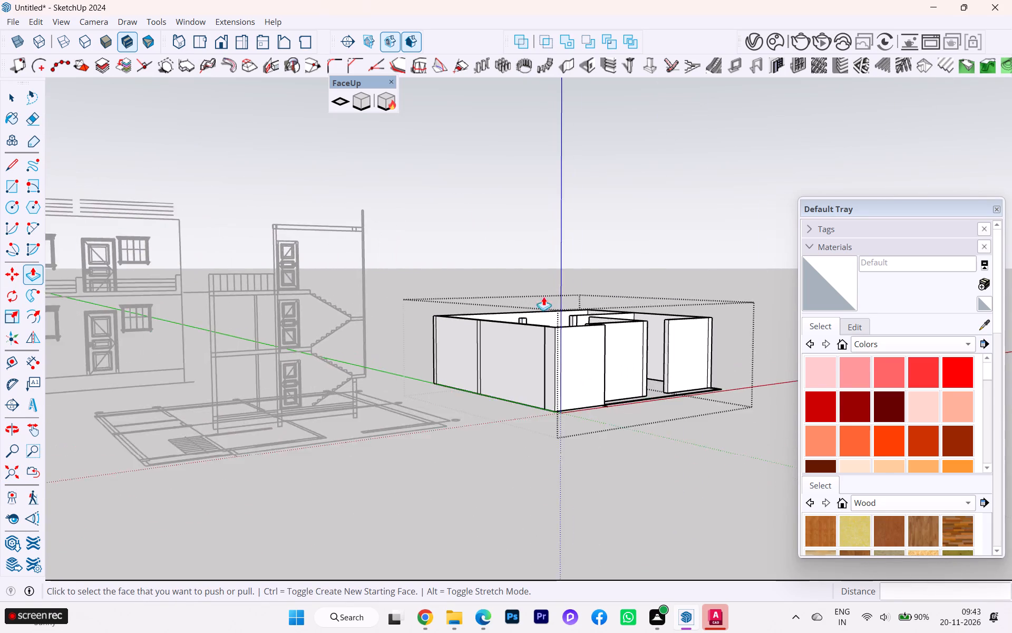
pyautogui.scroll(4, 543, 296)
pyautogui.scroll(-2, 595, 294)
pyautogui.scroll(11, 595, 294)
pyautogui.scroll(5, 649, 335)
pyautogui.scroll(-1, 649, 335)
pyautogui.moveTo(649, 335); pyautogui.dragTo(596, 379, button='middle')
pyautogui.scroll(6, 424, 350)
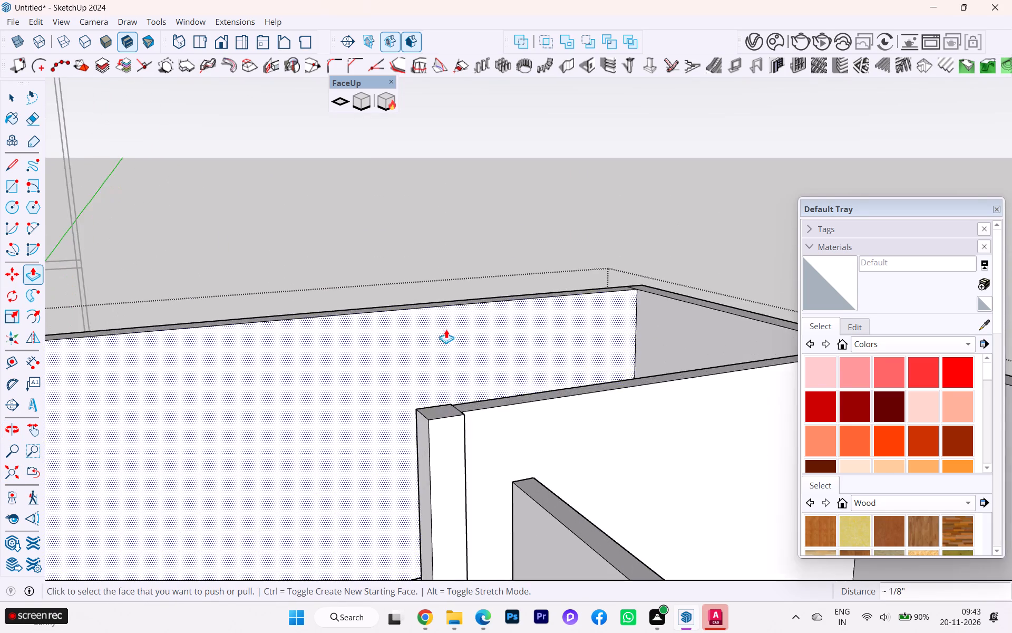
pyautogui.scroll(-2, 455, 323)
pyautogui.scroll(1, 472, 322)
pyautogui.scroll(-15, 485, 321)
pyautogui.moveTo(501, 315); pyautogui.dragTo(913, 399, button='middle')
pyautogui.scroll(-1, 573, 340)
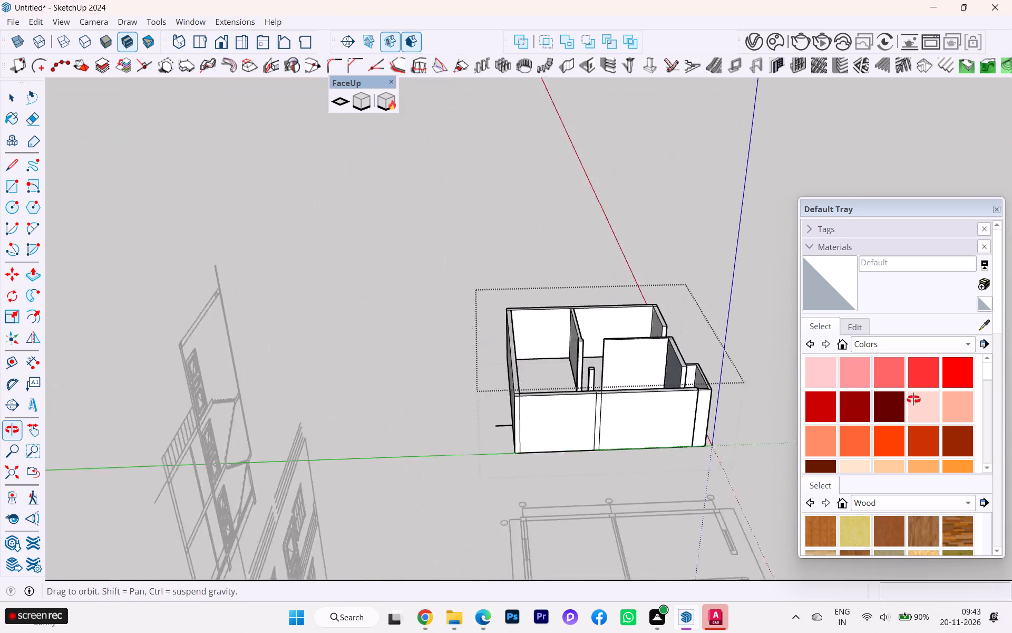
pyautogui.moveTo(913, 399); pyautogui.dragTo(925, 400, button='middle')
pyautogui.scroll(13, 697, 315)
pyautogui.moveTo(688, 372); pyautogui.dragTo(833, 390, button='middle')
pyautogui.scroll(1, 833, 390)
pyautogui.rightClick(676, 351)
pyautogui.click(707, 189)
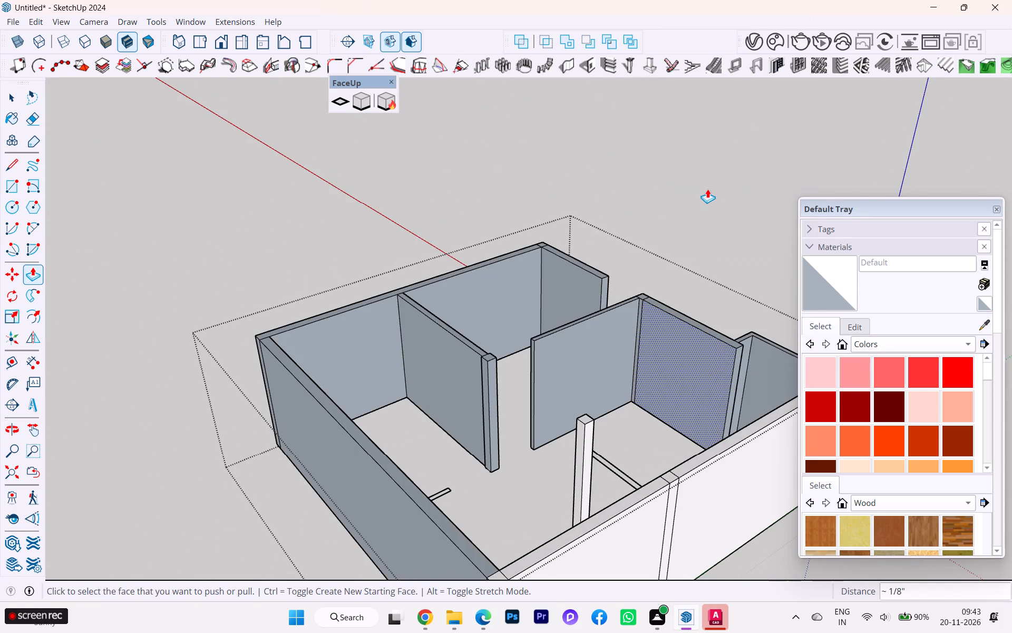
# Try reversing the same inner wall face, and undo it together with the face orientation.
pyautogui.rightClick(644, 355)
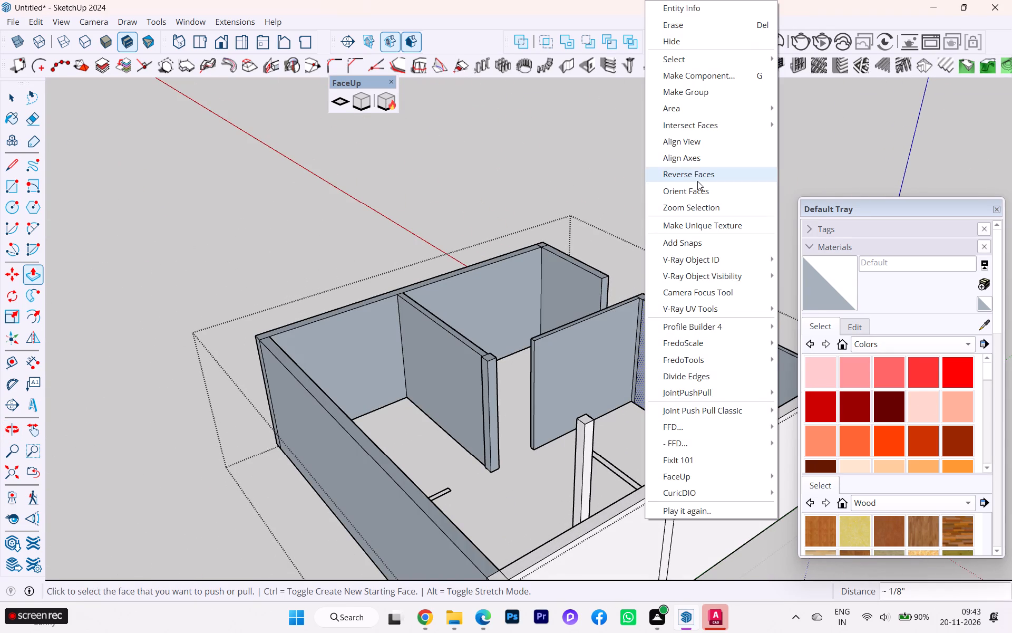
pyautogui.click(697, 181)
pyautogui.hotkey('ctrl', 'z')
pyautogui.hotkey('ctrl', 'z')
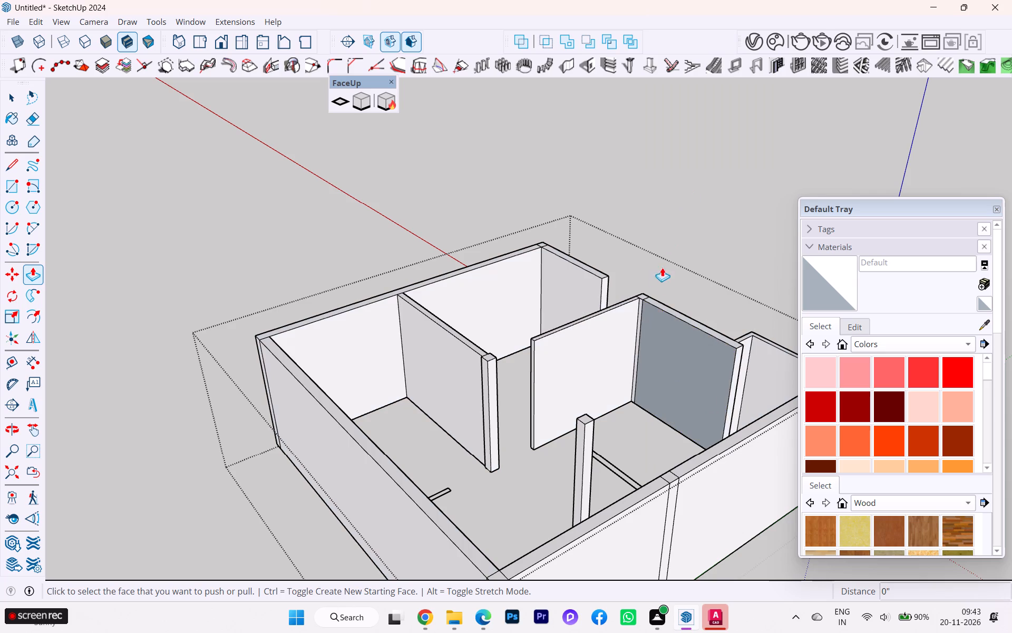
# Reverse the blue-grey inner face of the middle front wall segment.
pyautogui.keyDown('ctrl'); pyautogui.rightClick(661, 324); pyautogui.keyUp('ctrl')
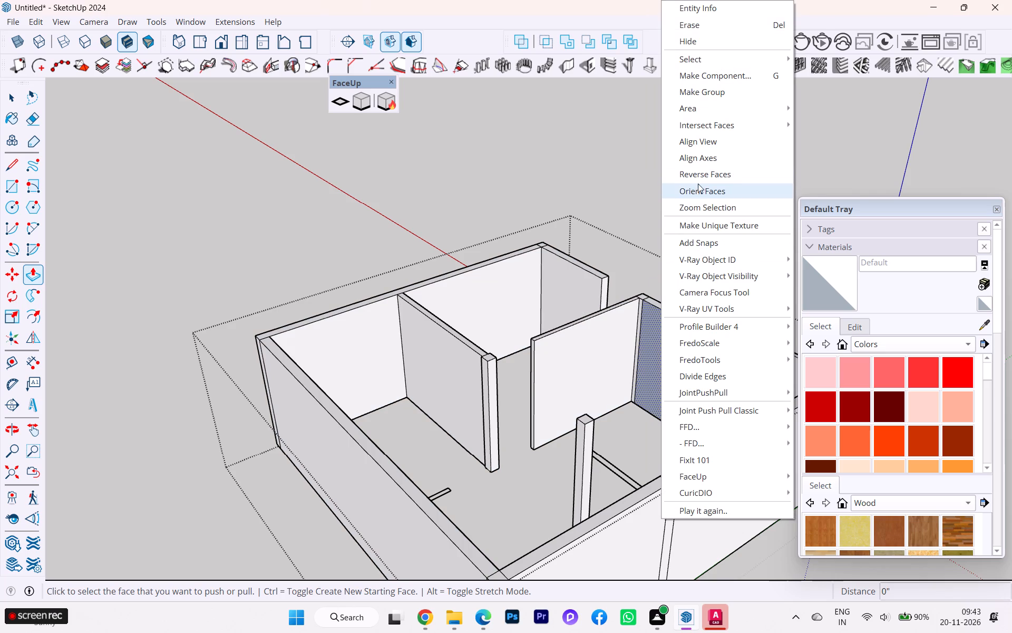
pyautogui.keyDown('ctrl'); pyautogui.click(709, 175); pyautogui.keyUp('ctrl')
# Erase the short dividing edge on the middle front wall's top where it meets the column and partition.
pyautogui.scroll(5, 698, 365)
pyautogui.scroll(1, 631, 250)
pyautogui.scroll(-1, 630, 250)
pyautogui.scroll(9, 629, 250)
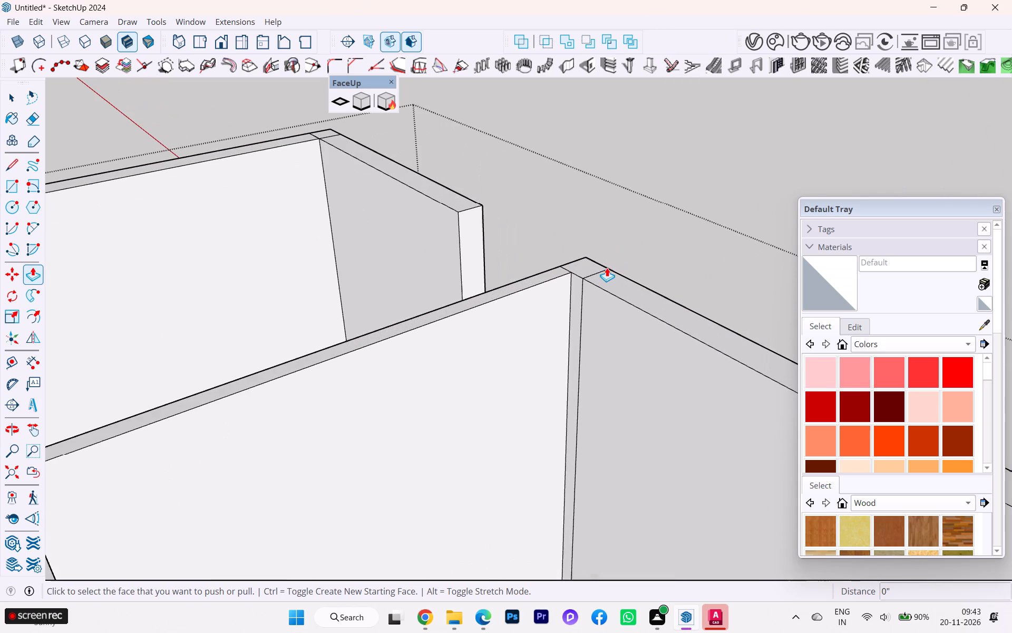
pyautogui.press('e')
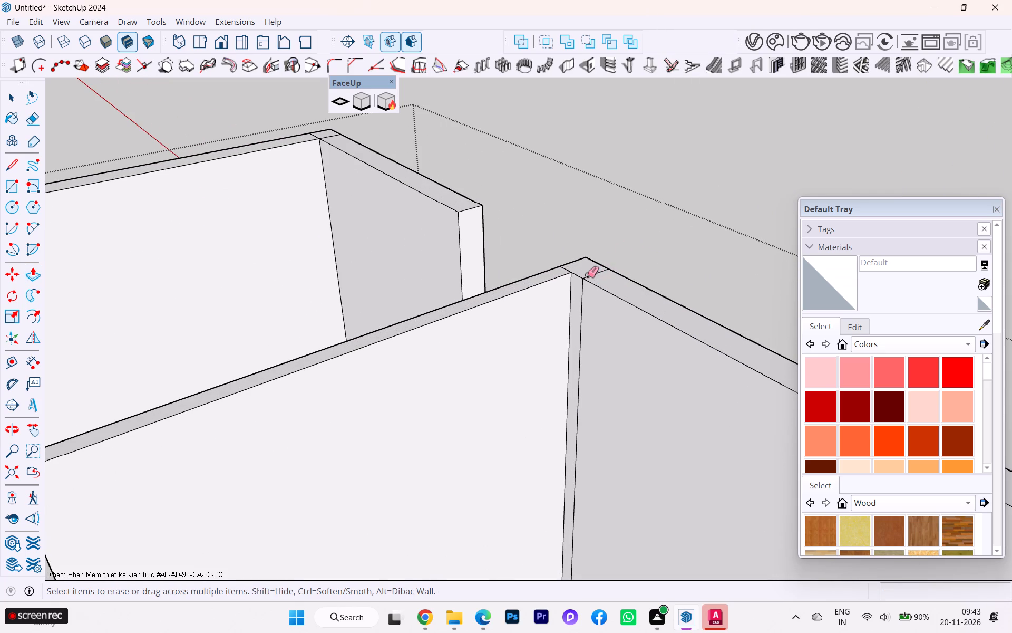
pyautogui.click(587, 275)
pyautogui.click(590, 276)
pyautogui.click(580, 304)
# Undo the recent edits back to the freestanding front columns and the flat footprint of the front wall segment beside the side wall.
pyautogui.hotkey('ctrl', 'z')
pyautogui.hotkey('ctrl', 'z')
pyautogui.hotkey('ctrl', 'z')
pyautogui.hotkey('ctrl', 'z')
pyautogui.hotkey('ctrl', 'z')
pyautogui.hotkey('ctrl', 'z')
pyautogui.hotkey('ctrl', 'z')
pyautogui.hotkey('ctrl', 'z')
pyautogui.hotkey('ctrl', 'z')
pyautogui.hotkey('ctrl', 'z')
pyautogui.hotkey('ctrl', 'z')
pyautogui.hotkey('ctrl', 'z')
pyautogui.hotkey('ctrl', 'z')
pyautogui.hotkey('ctrl', 'z')
pyautogui.hotkey('ctrl', 'z')
pyautogui.hotkey('ctrl', 'z')
pyautogui.hotkey('ctrl', 'z')
pyautogui.hotkey('ctrl', 'z')
pyautogui.hotkey('ctrl', 'z')
pyautogui.hotkey('ctrl', 'z')
pyautogui.hotkey('ctrl', 'z')
pyautogui.hotkey('ctrl', 'z')
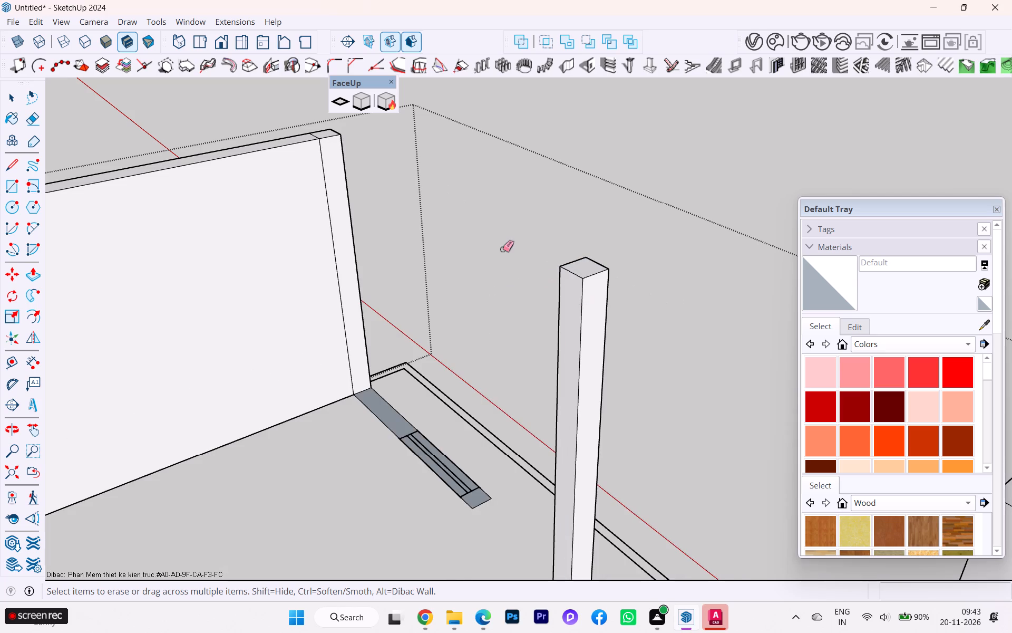
# Reverse the floor-level footprint face of the front wall segment that adjoins the side wall.
pyautogui.scroll(-12, 497, 247)
pyautogui.scroll(3, 530, 241)
pyautogui.scroll(-3, 530, 241)
pyautogui.moveTo(530, 241); pyautogui.dragTo(674, 314, button='middle')
pyautogui.scroll(6, 669, 316)
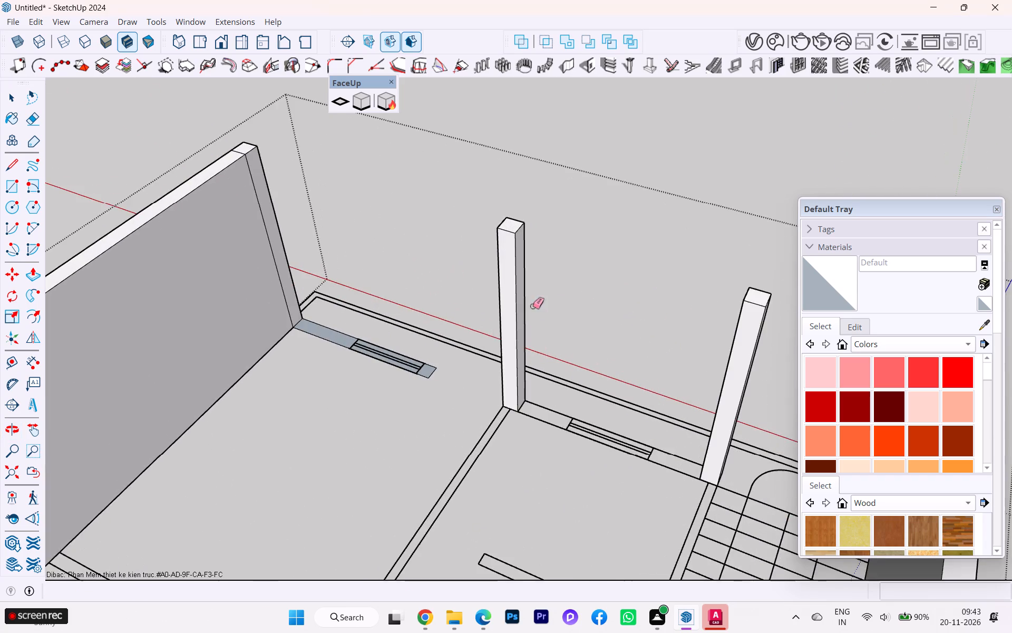
pyautogui.scroll(3, 547, 357)
pyautogui.scroll(-2, 597, 429)
pyautogui.scroll(10, 599, 431)
pyautogui.scroll(7, 749, 506)
pyautogui.scroll(1, 696, 446)
pyautogui.scroll(-1, 696, 446)
pyautogui.scroll(2, 696, 446)
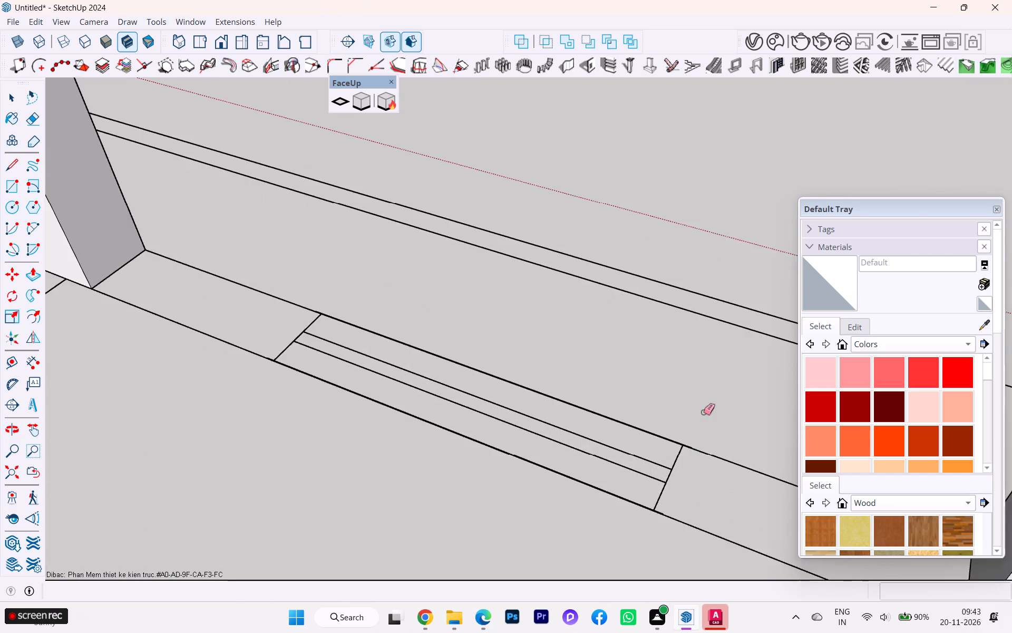
pyautogui.scroll(-2, 702, 408)
pyautogui.scroll(1, 690, 402)
pyautogui.scroll(-2, 686, 401)
pyautogui.scroll(3, 669, 395)
pyautogui.scroll(-2, 656, 391)
pyautogui.scroll(-11, 570, 362)
pyautogui.scroll(-2, 631, 369)
pyautogui.scroll(1, 627, 370)
pyautogui.scroll(-3, 626, 370)
pyautogui.scroll(-1, 519, 359)
pyautogui.moveTo(517, 359); pyautogui.dragTo(698, 347, button='middle')
pyautogui.scroll(5, 393, 339)
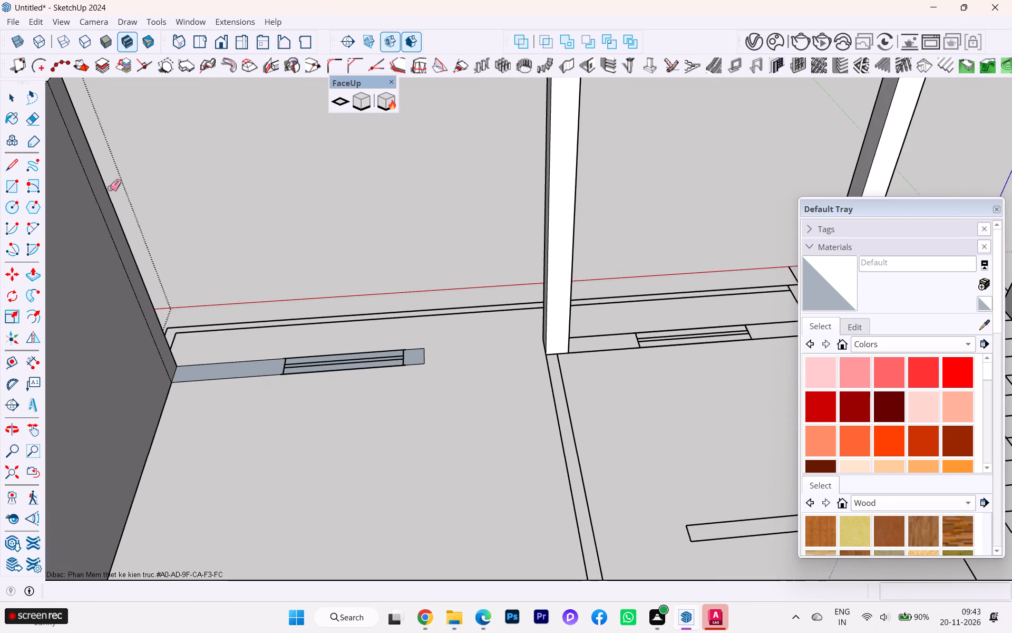
pyautogui.scroll(-4, 134, 188)
pyautogui.doubleClick(0, 93)
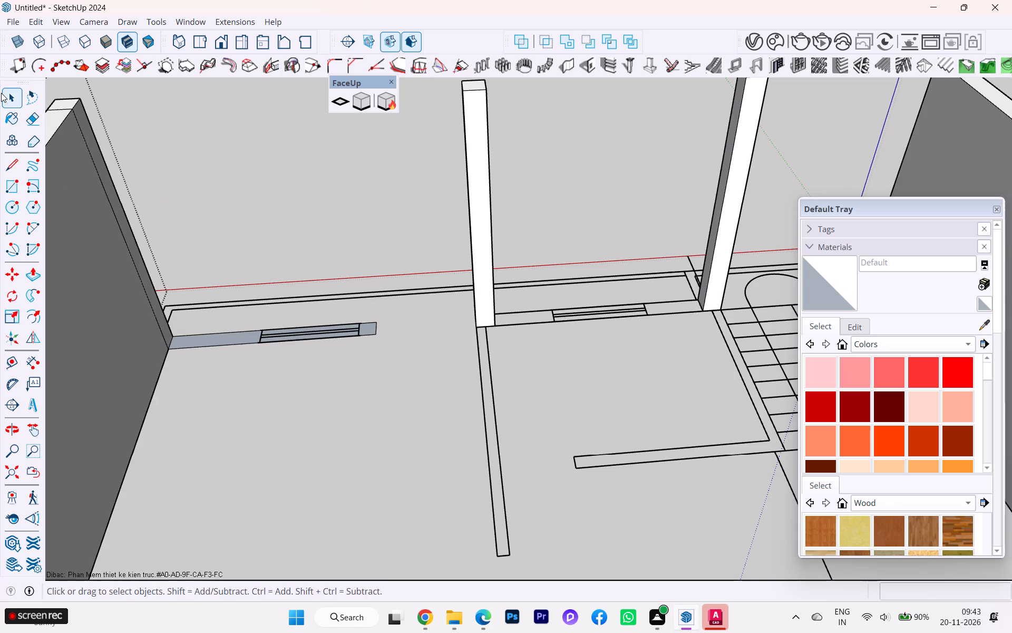
pyautogui.scroll(-4, 257, 170)
pyautogui.scroll(4, 216, 314)
pyautogui.click(225, 305)
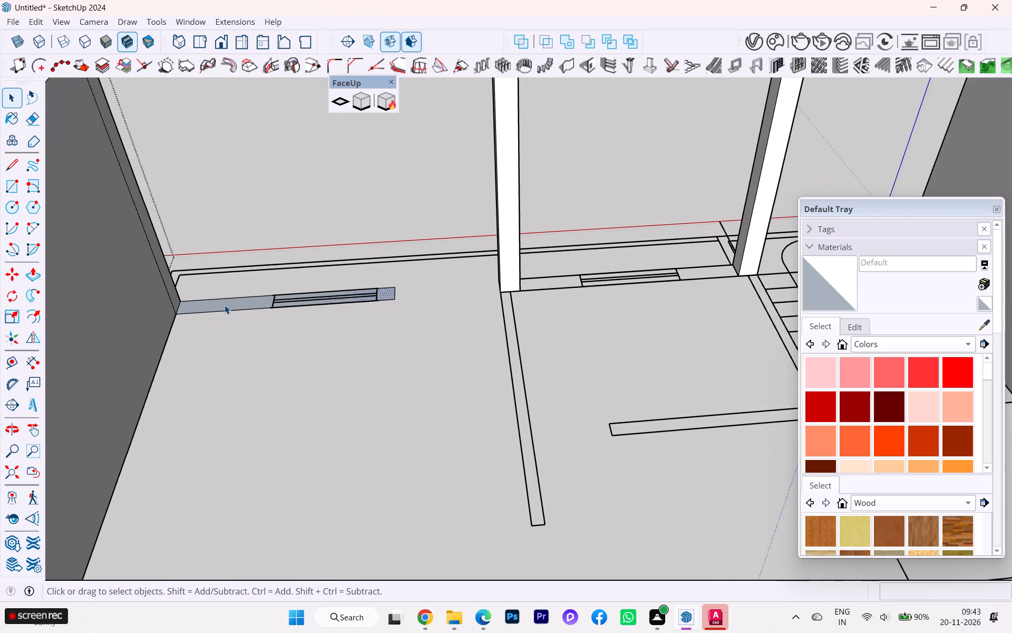
pyautogui.rightClick(225, 305)
pyautogui.click(267, 172)
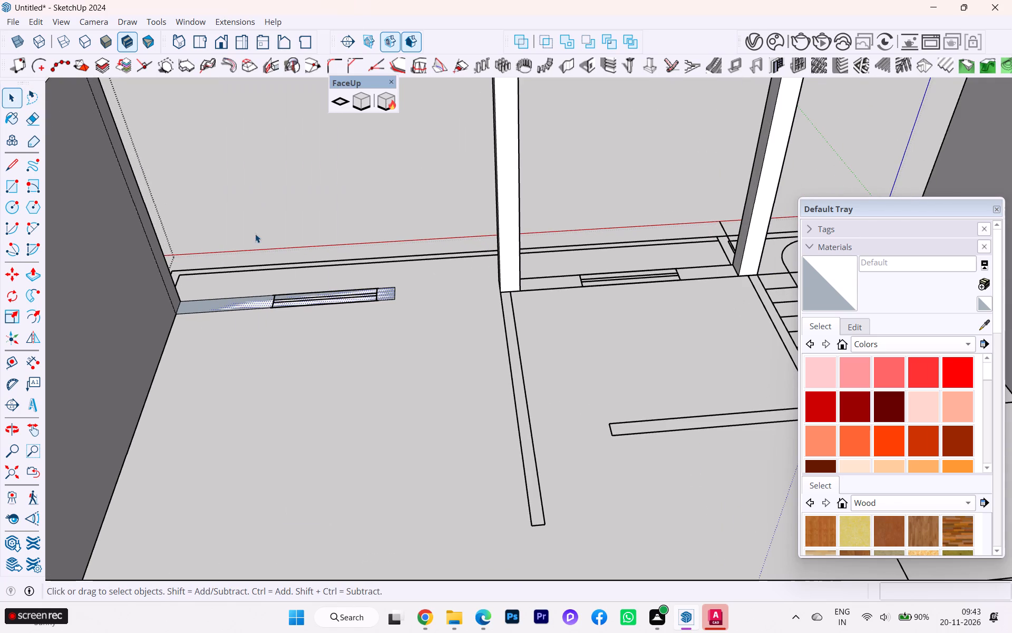
# Push/Pull the front wall footprint adjoining the side wall up 10' to match the column tops.
pyautogui.press('p')
pyautogui.click(244, 292)
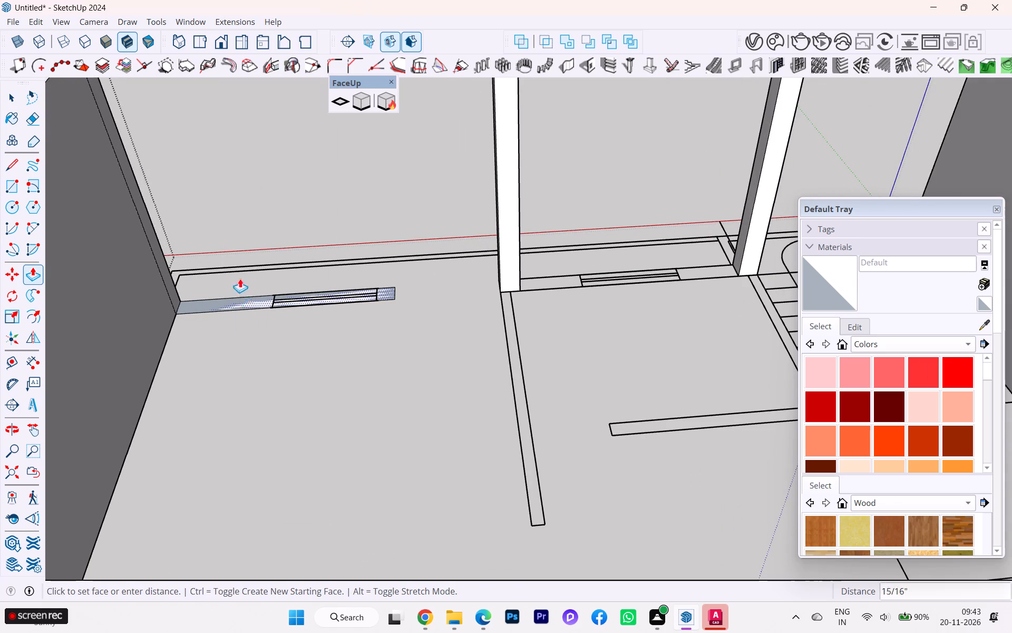
pyautogui.scroll(-4, 253, 209)
pyautogui.scroll(1, 300, 195)
pyautogui.scroll(-4, 300, 195)
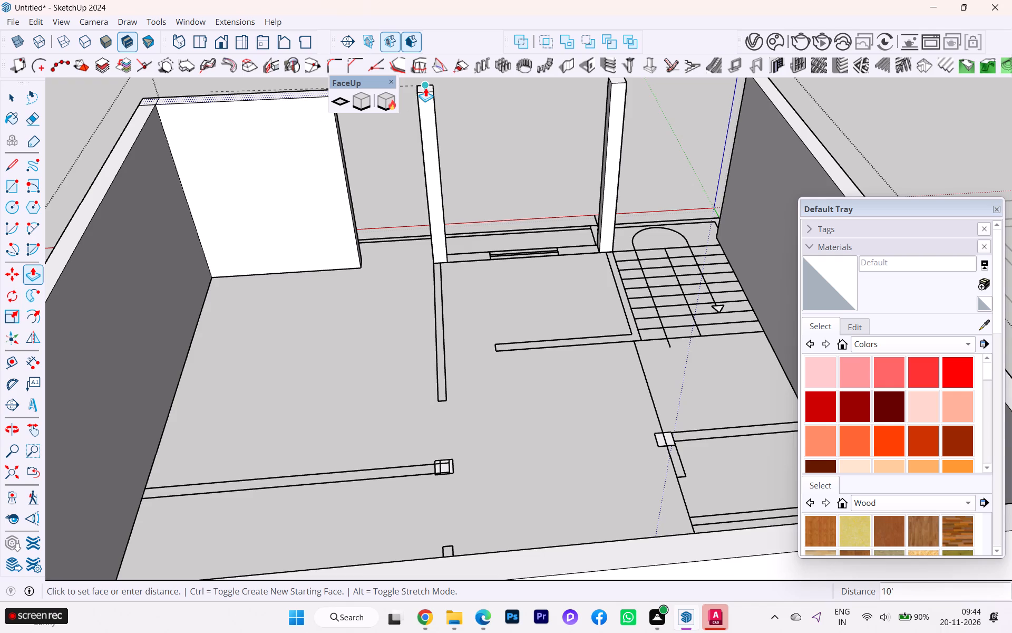
pyautogui.click(425, 87)
# Draw a rectangle about 8' 6 15/16" by 8 7/8" over the front wall footprint between the middle and stair-side columns.
pyautogui.scroll(-3, 307, 147)
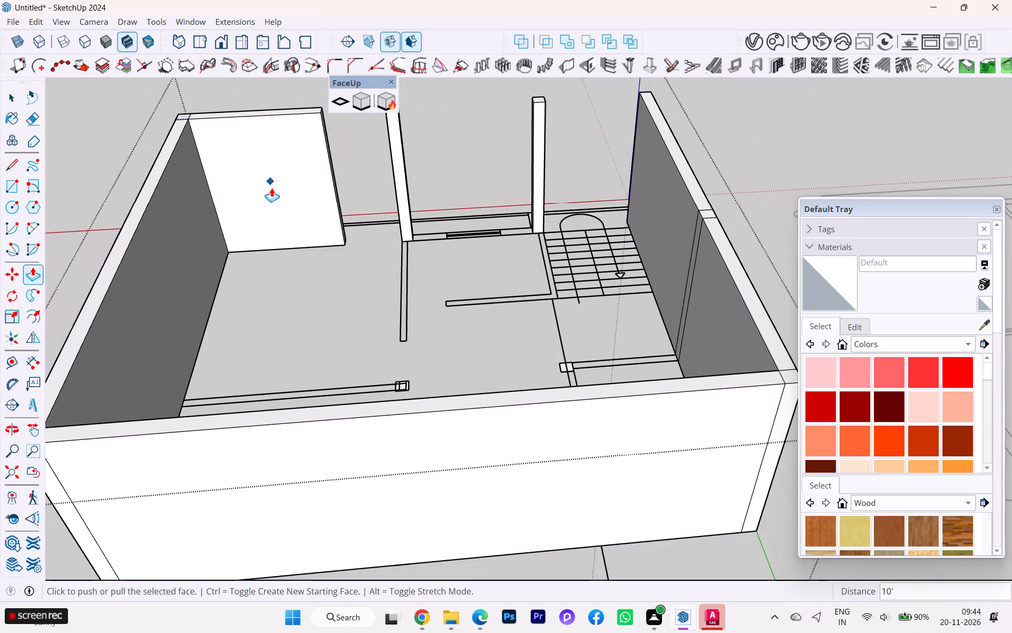
pyautogui.scroll(6, 416, 244)
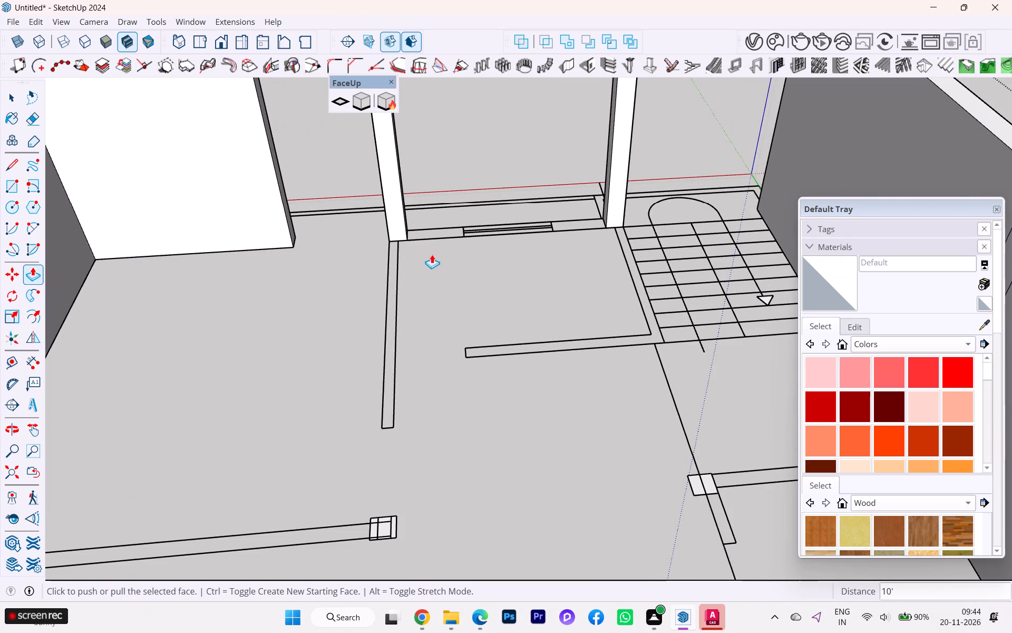
pyautogui.press('r')
pyautogui.scroll(9, 422, 239)
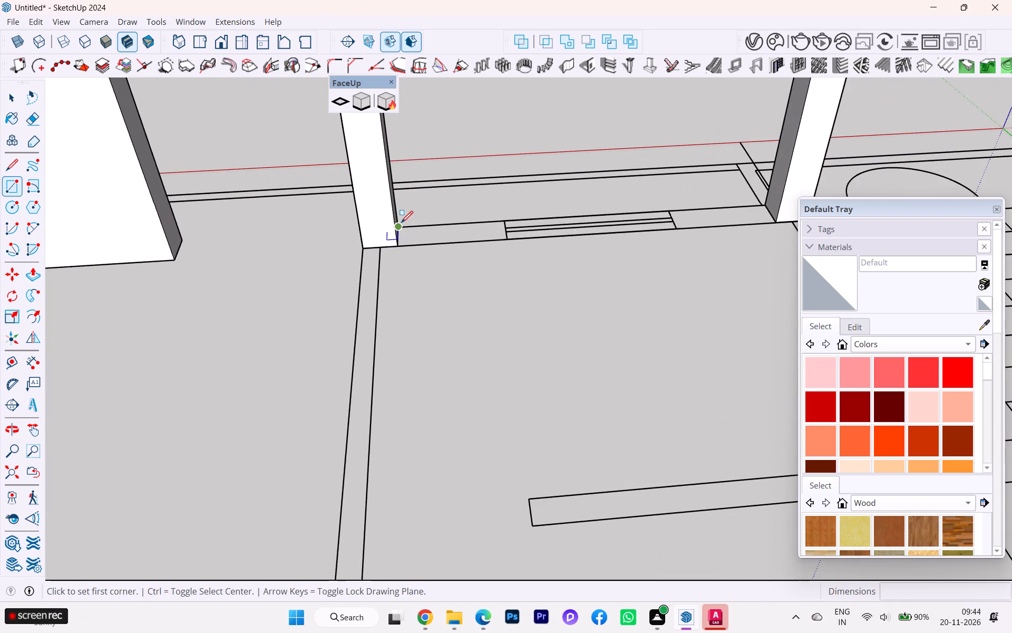
pyautogui.moveTo(400, 225); pyautogui.dragTo(293, 282, button='middle')
pyautogui.scroll(-1, 391, 233)
pyautogui.scroll(2, 291, 282)
pyautogui.scroll(4, 358, 228)
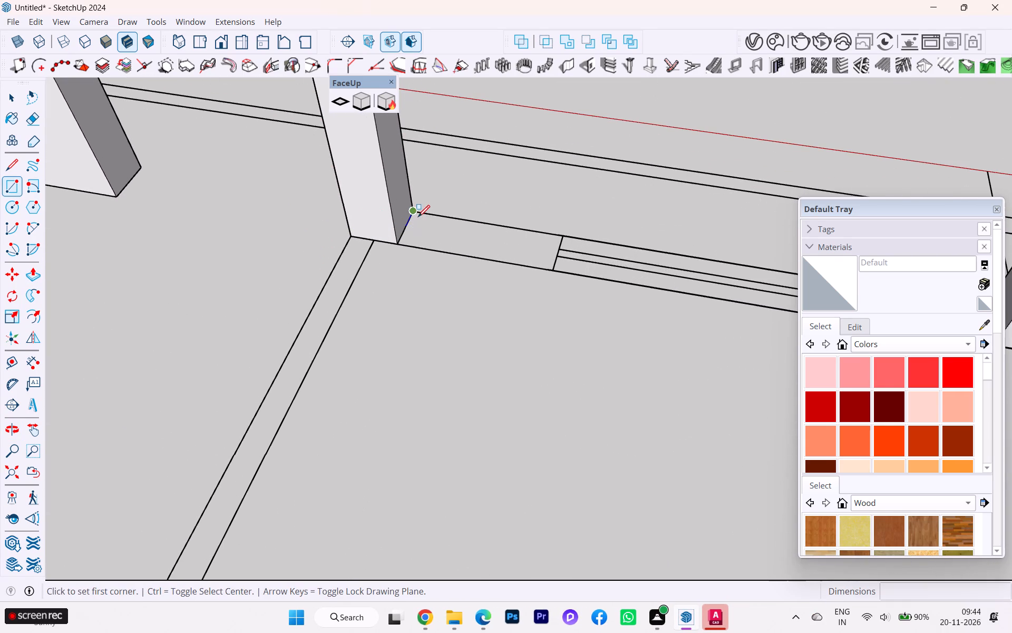
pyautogui.click(418, 215)
pyautogui.scroll(-8, 510, 239)
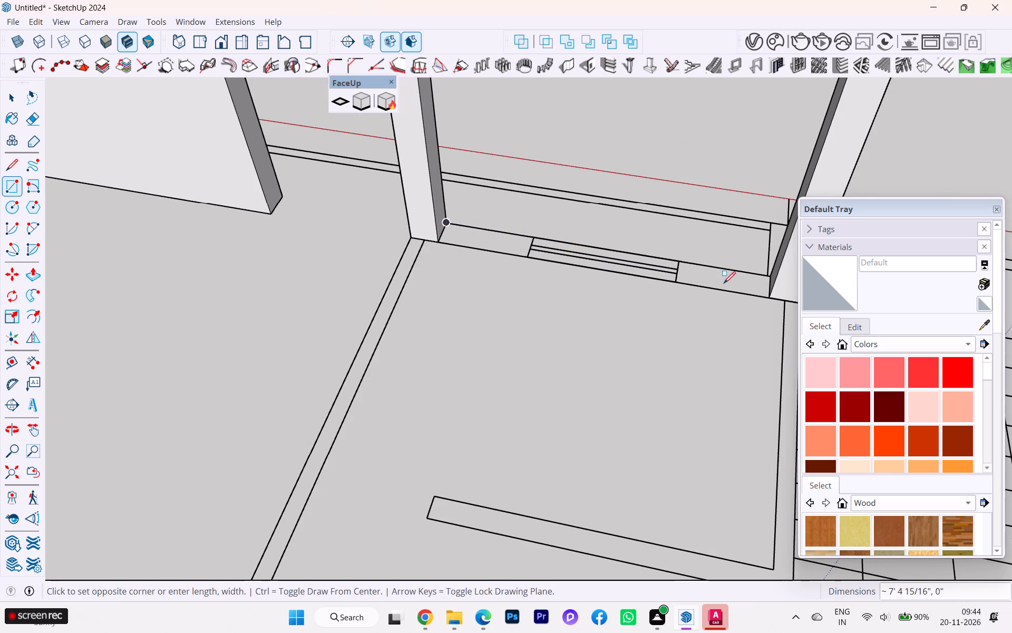
pyautogui.click(772, 299)
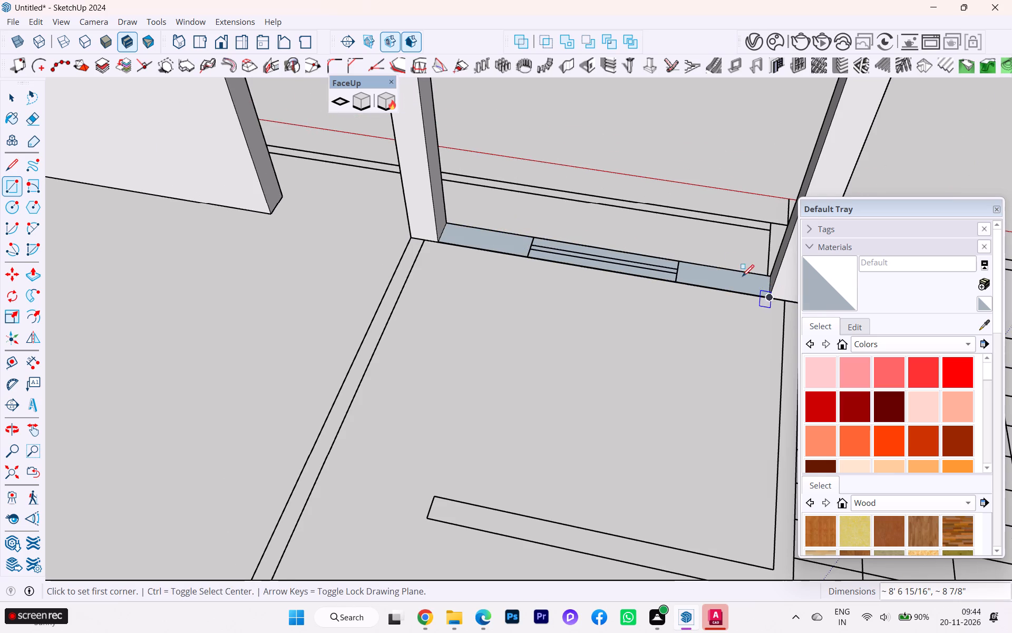
# Push/Pull the front wall footprint between the middle and stair-side columns up 10' to match the column tops.
pyautogui.press('p')
pyautogui.click(748, 287)
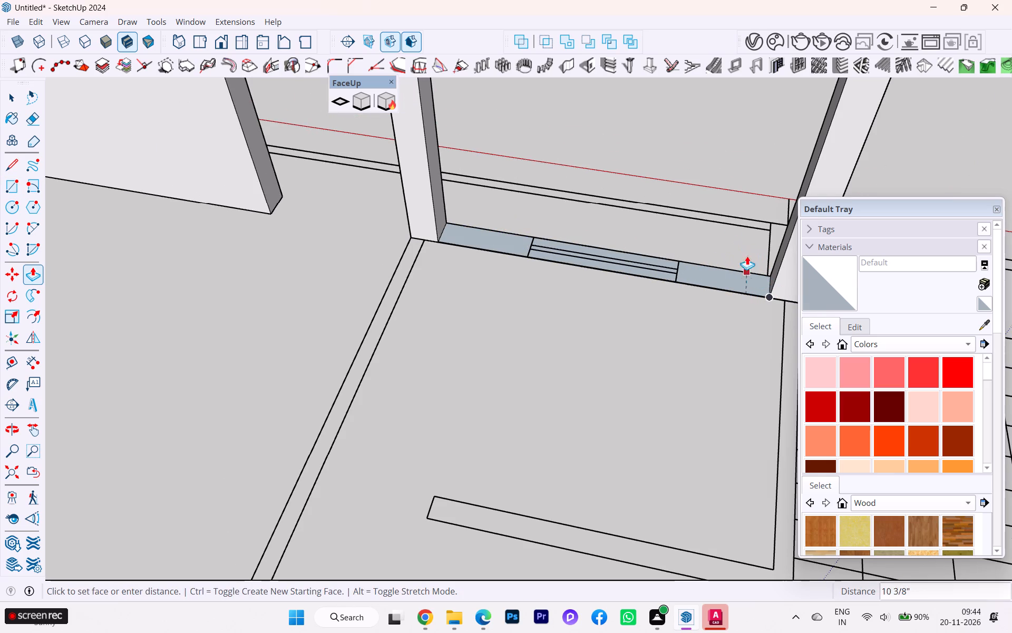
pyautogui.click(719, 270)
pyautogui.click(713, 277)
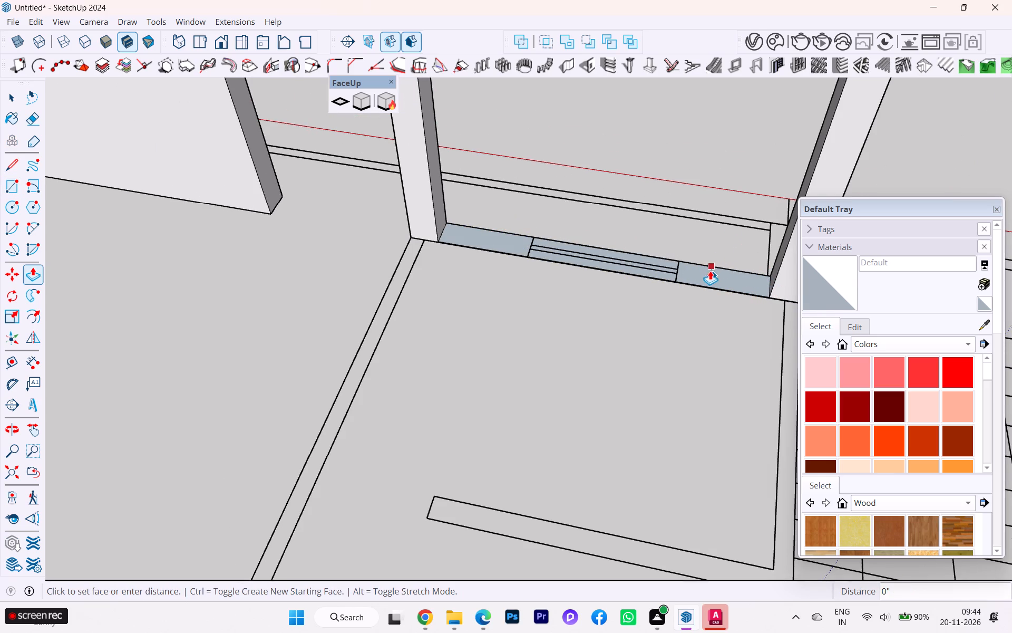
pyautogui.press('Escape')
pyautogui.click(707, 270)
pyautogui.scroll(-4, 740, 177)
pyautogui.scroll(1, 728, 184)
pyautogui.scroll(-1, 724, 185)
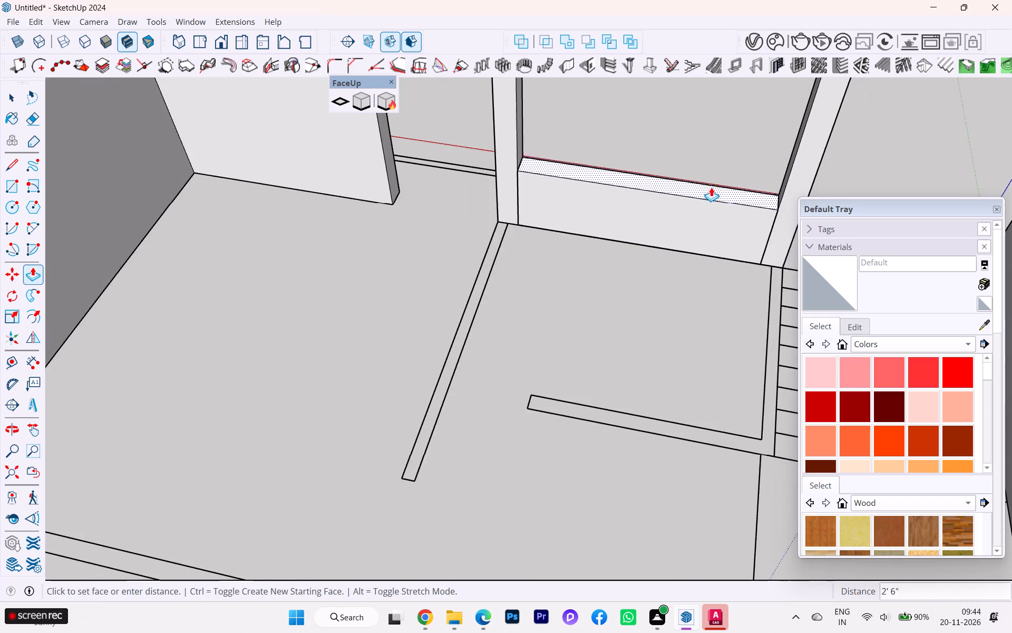
pyautogui.scroll(-8, 710, 189)
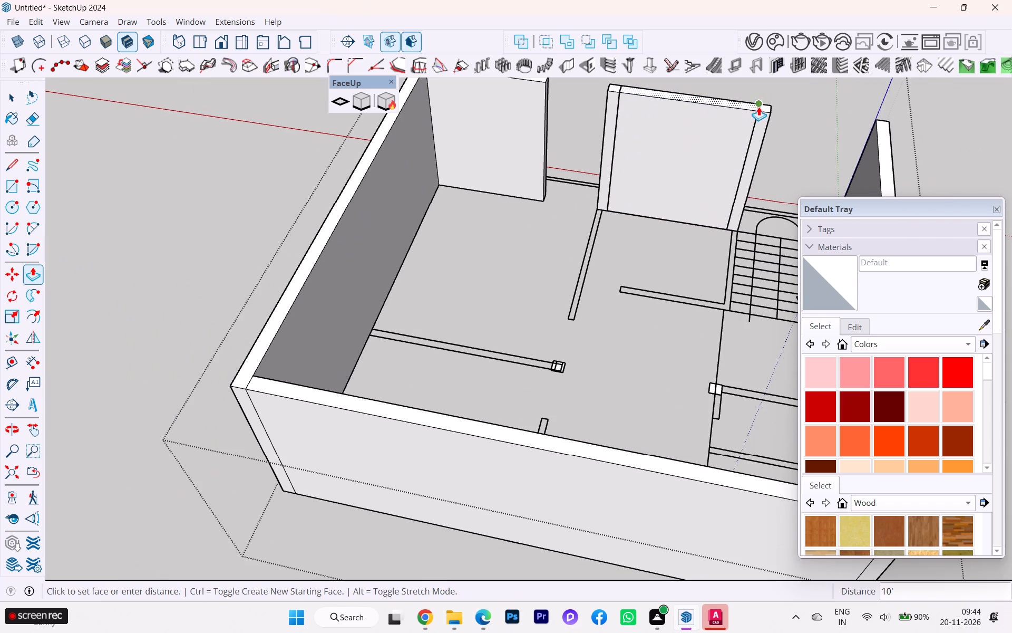
pyautogui.click(758, 107)
# Push/Pull the interior column footprint at the end of the partition behind the stairs up 10' to the wall-top height.
pyautogui.scroll(5, 616, 83)
pyautogui.scroll(-6, 577, 166)
pyautogui.moveTo(522, 193); pyautogui.dragTo(931, 261, button='middle')
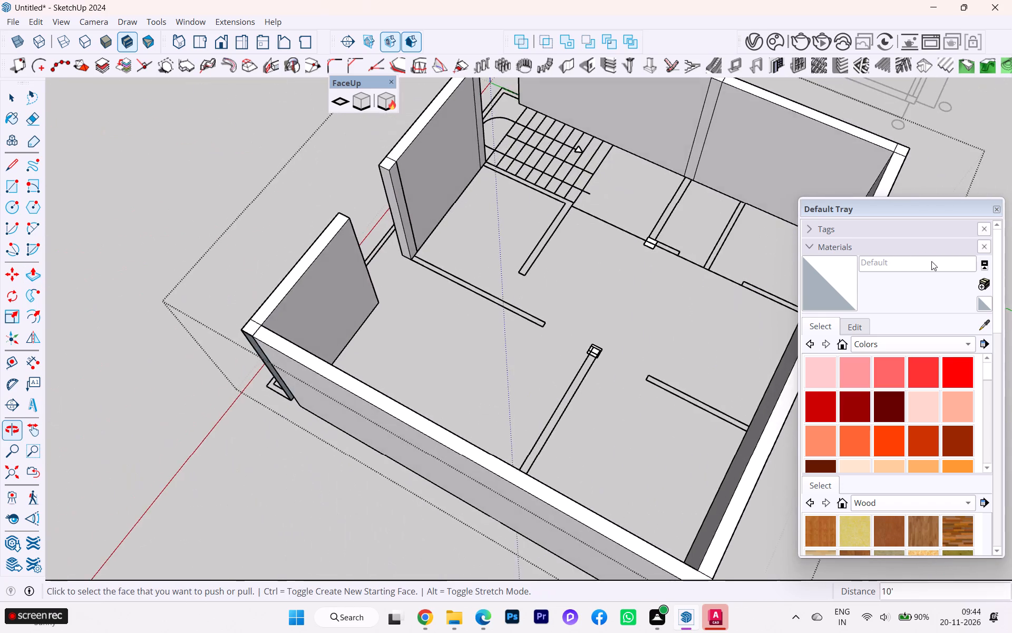
pyautogui.scroll(1, 931, 261)
pyautogui.scroll(4, 432, 282)
pyautogui.scroll(-3, 379, 242)
pyautogui.moveTo(390, 232); pyautogui.dragTo(927, 169, button='middle')
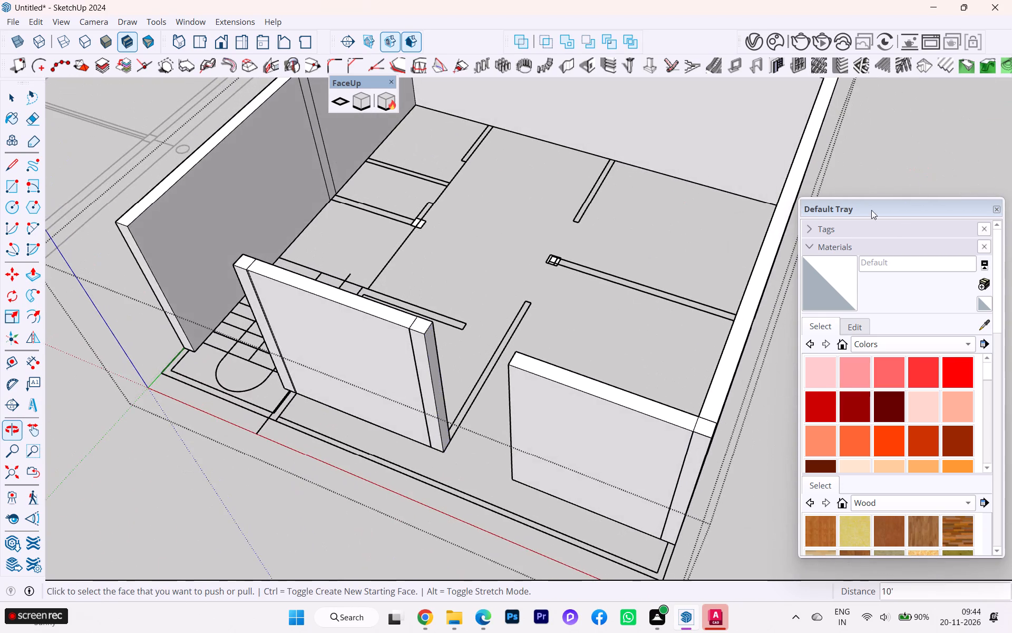
pyautogui.scroll(3, 512, 372)
pyautogui.scroll(-1, 476, 380)
pyautogui.scroll(1, 470, 380)
pyautogui.scroll(-2, 443, 377)
pyautogui.moveTo(444, 377); pyautogui.dragTo(661, 413, button='middle')
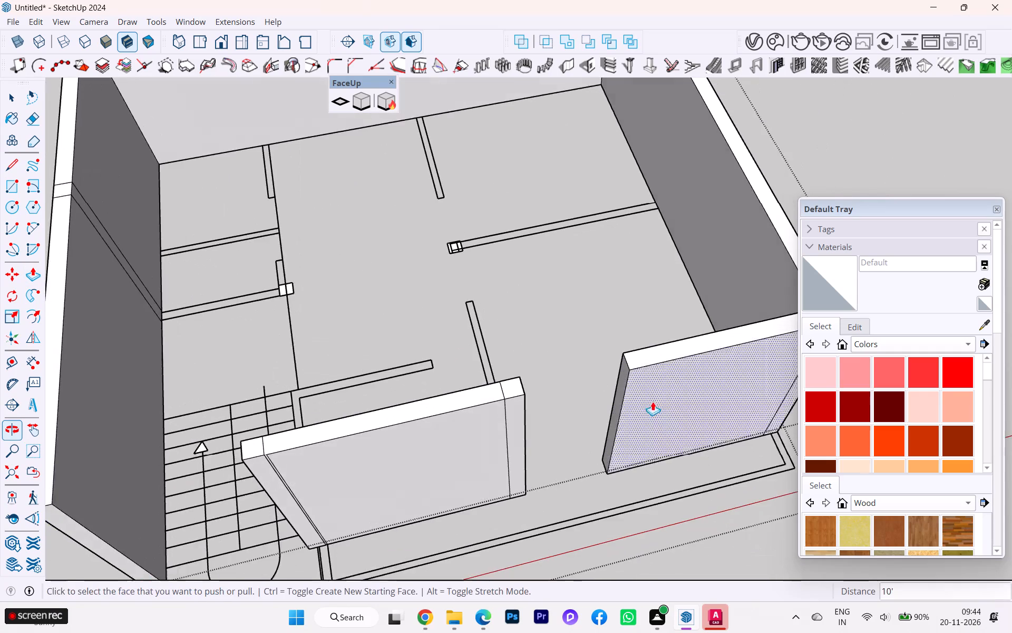
pyautogui.scroll(1, 608, 367)
pyautogui.click(249, 282)
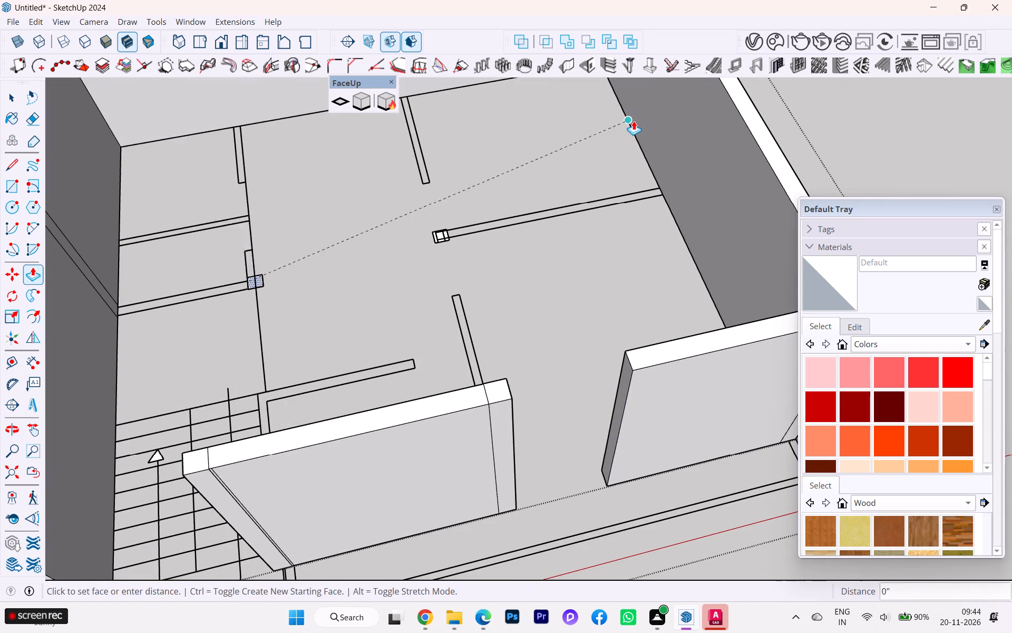
pyautogui.click(750, 95)
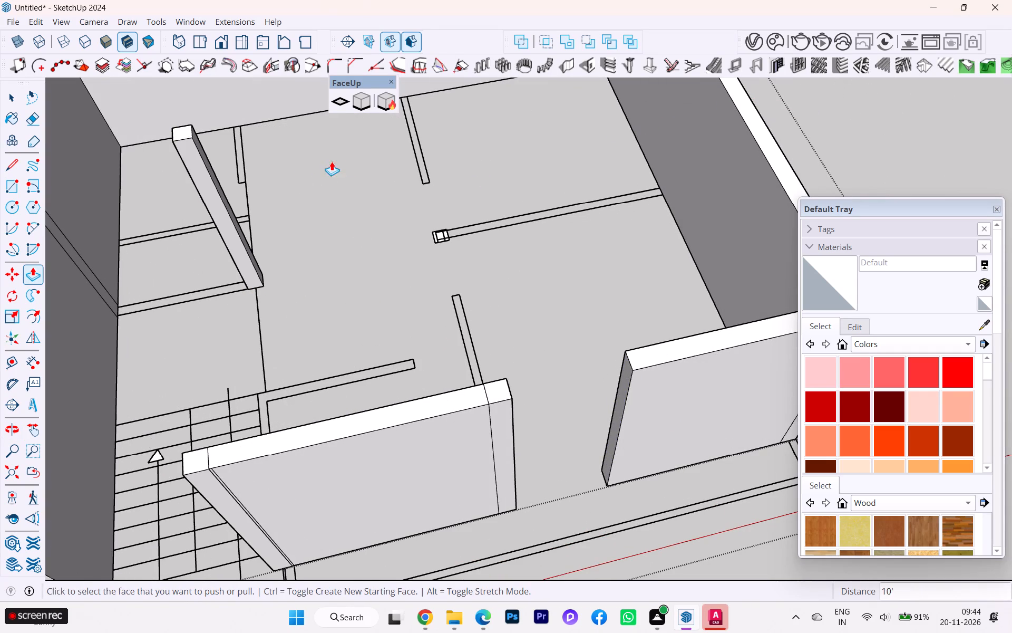
# Push/Pull the other interior column footprint, at the free end of the long partition, up 10' to the wall top.
pyautogui.scroll(3, 420, 238)
pyautogui.scroll(-1, 420, 238)
pyautogui.scroll(3, 420, 238)
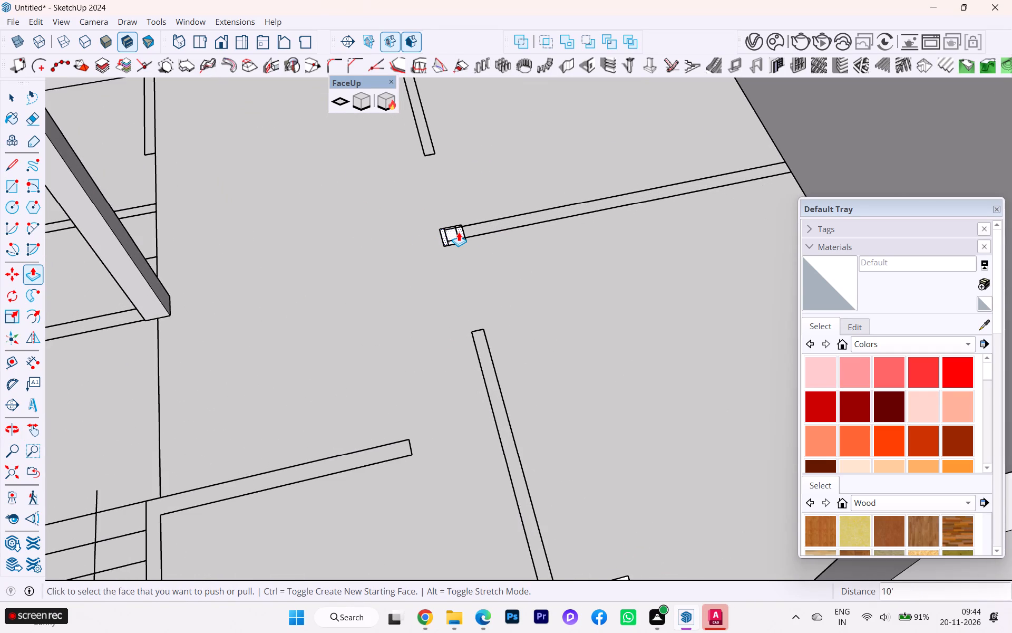
pyautogui.click(459, 232)
pyautogui.scroll(-9, 607, 152)
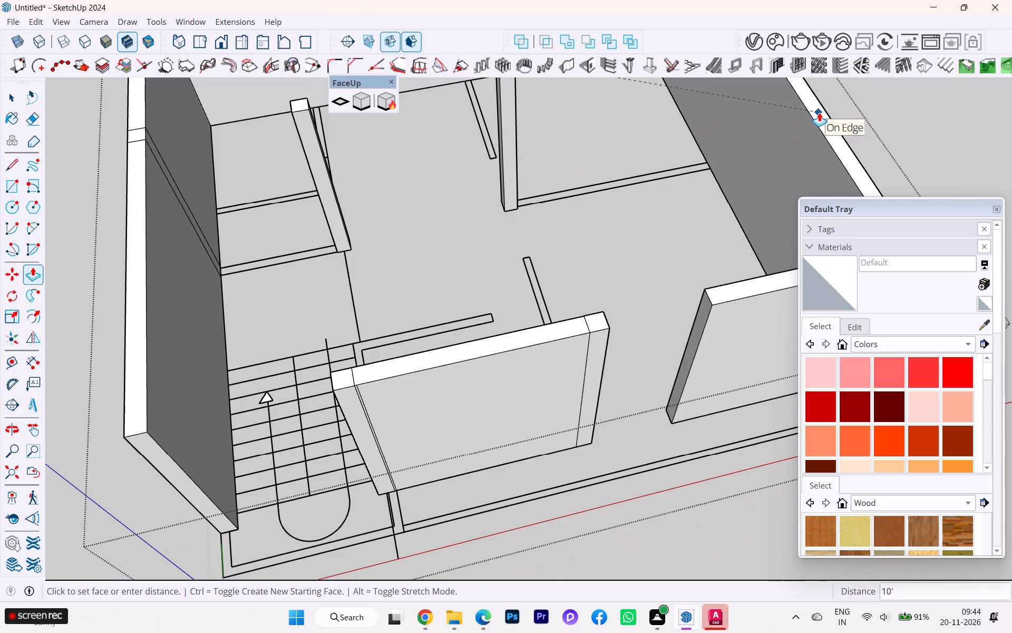
pyautogui.click(819, 112)
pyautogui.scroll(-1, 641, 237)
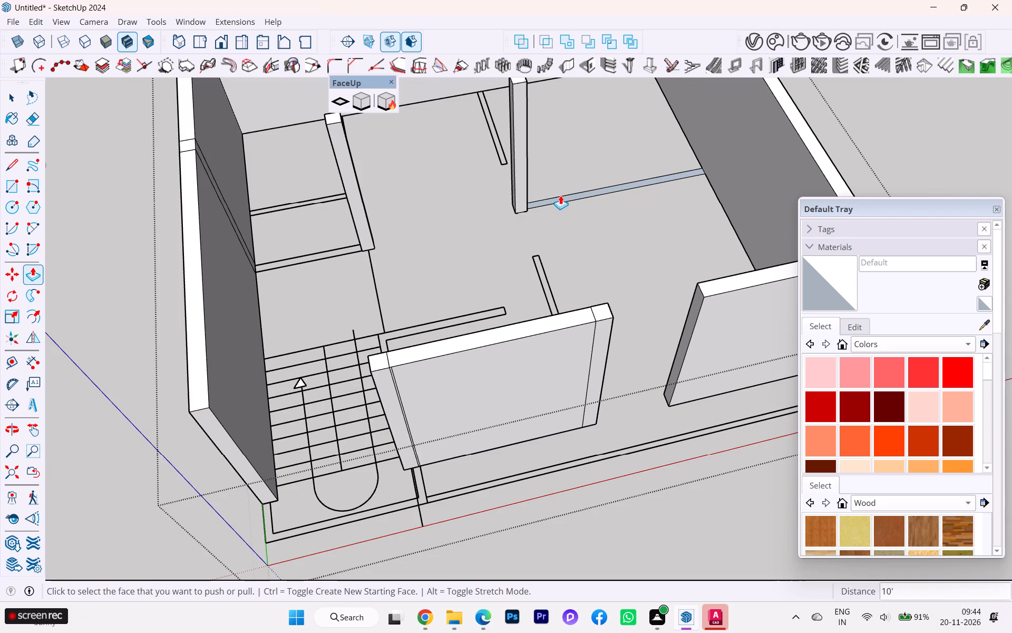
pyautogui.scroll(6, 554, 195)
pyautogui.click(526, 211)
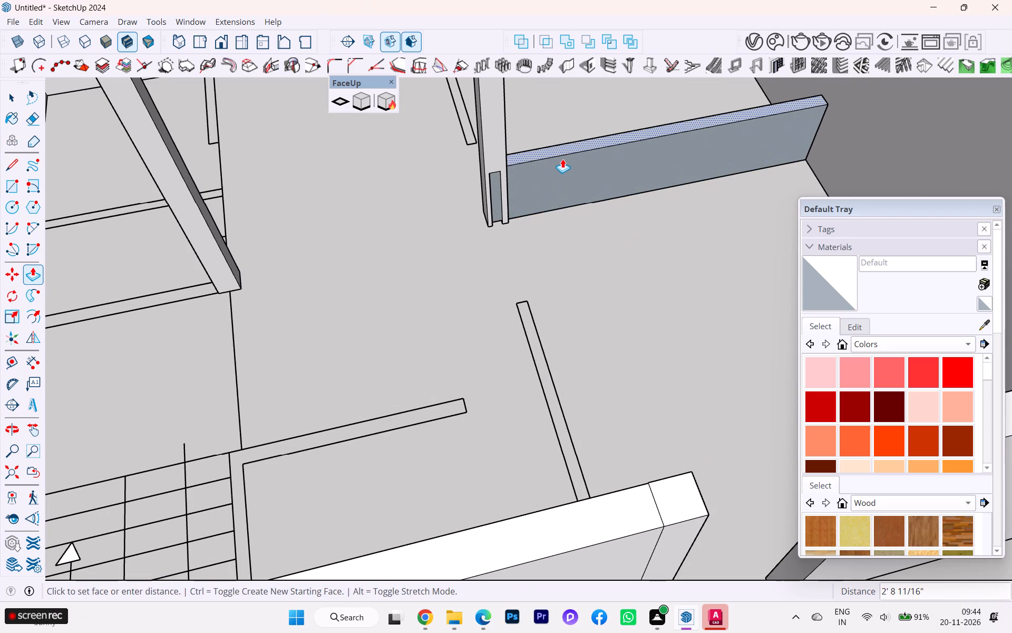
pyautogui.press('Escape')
# Draw a line about 6 15/16" along the interior column's base, across the end of the adjoining long partition footprint.
pyautogui.scroll(3, 536, 187)
pyautogui.moveTo(493, 220); pyautogui.dragTo(246, 254, button='middle')
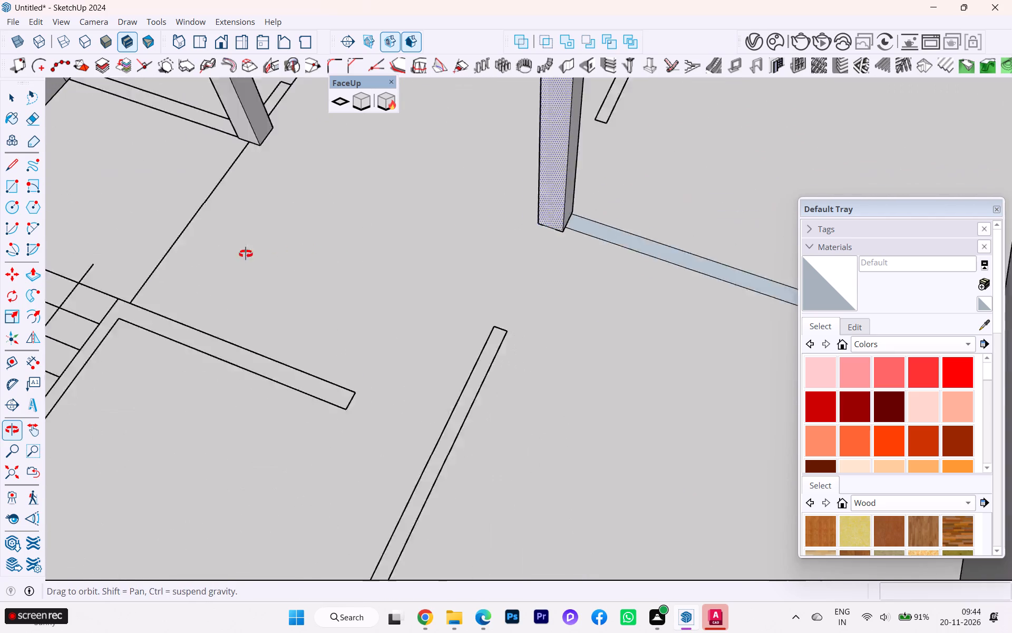
pyautogui.moveTo(246, 254); pyautogui.dragTo(227, 256, button='middle')
pyautogui.press('l')
pyautogui.scroll(5, 508, 227)
pyautogui.scroll(4, 678, 225)
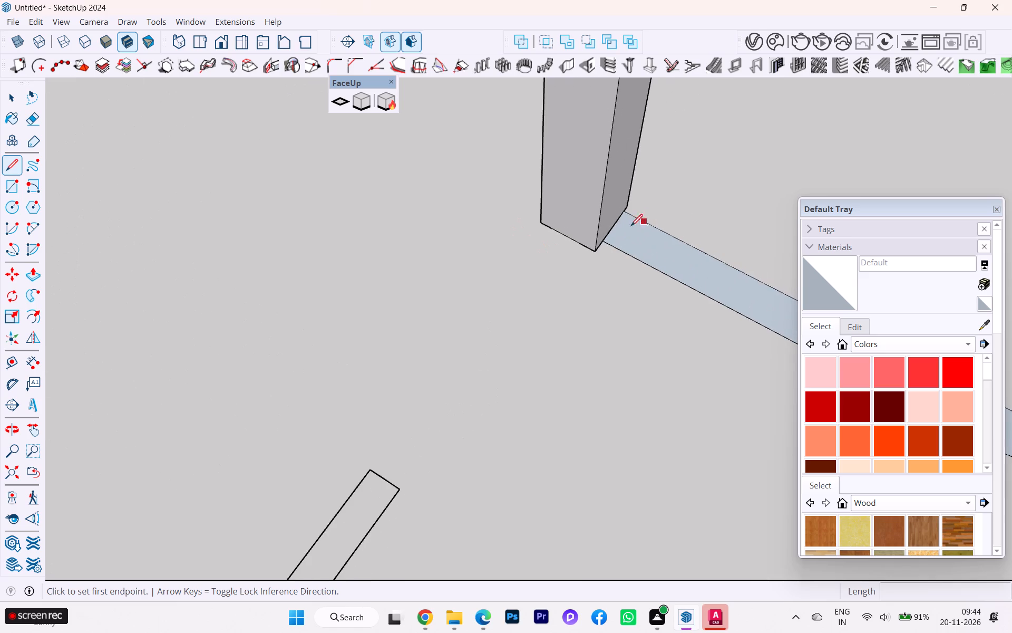
pyautogui.click(606, 243)
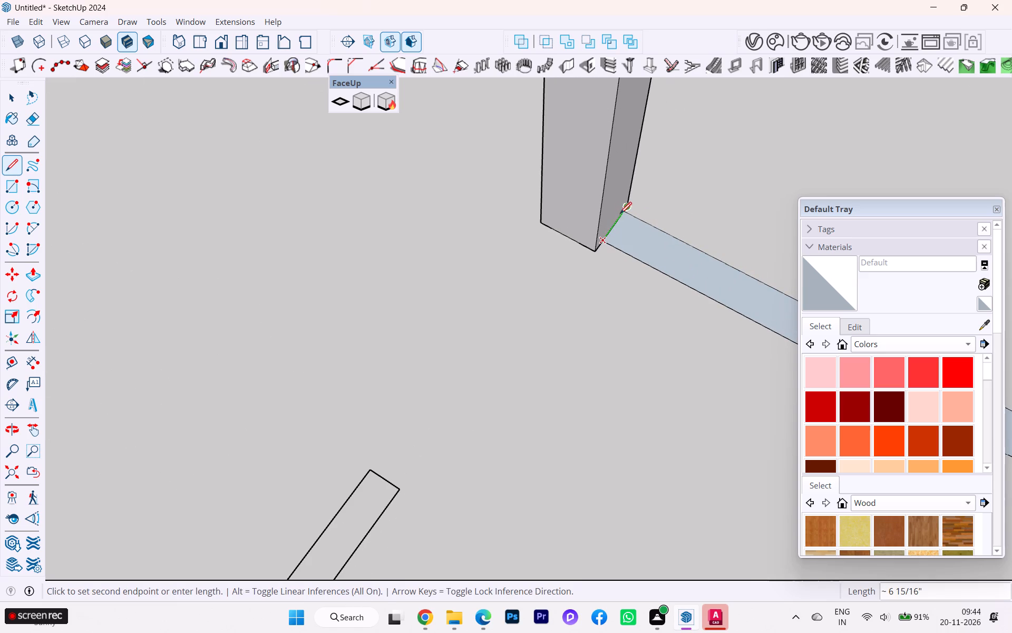
pyautogui.click(626, 209)
pyautogui.press('Escape')
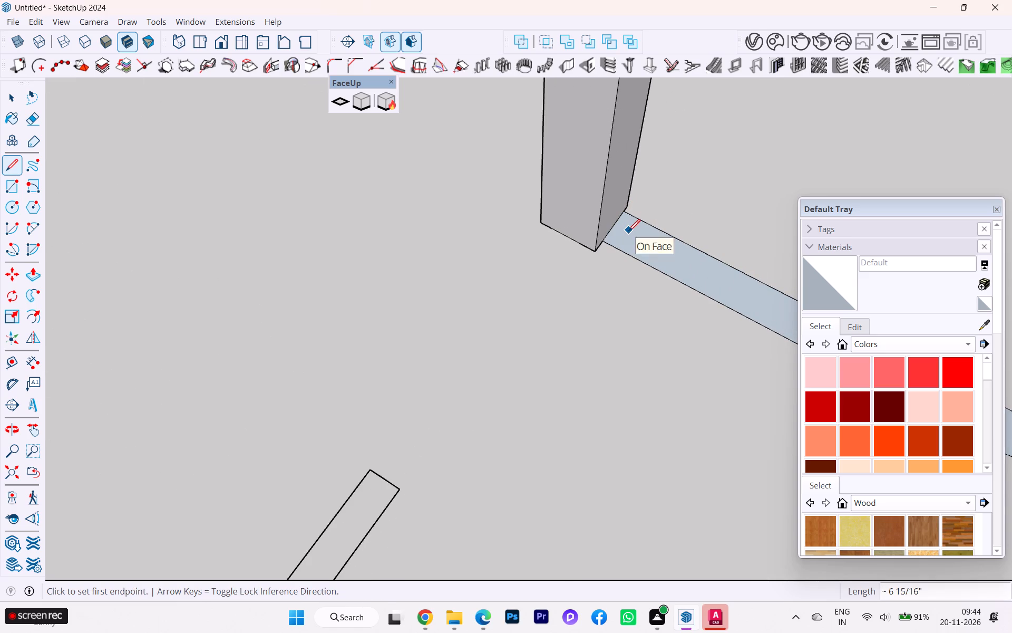
# Reverse the floor-level footprint face of the long partition adjoining the interior column.
pyautogui.rightClick(625, 235)
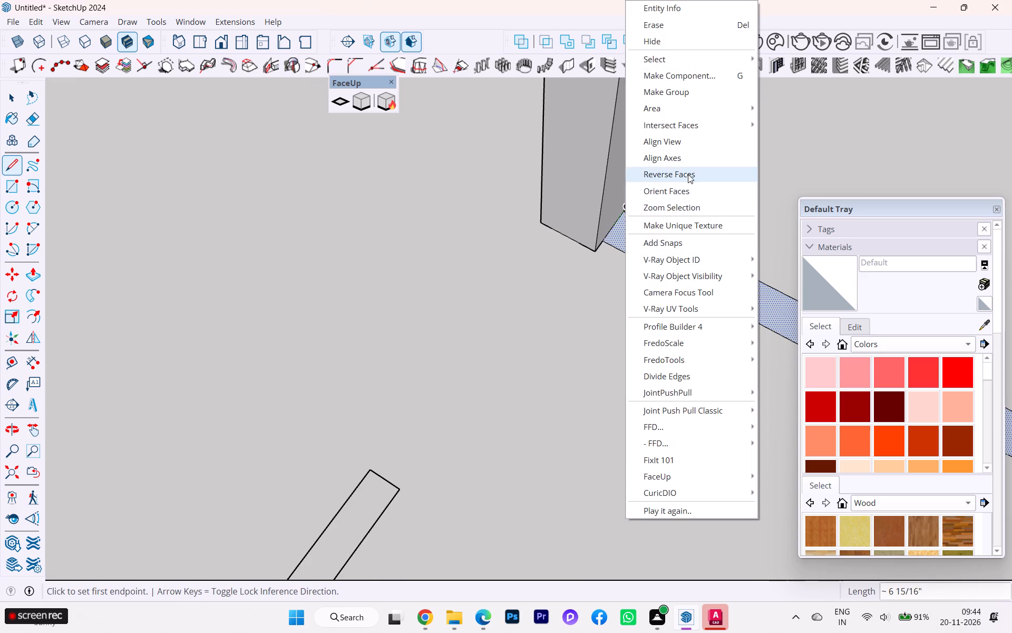
pyautogui.click(688, 174)
pyautogui.press('Escape')
# Push/Pull the long partition footprint between the interior column and the side wall up 10' to the existing wall tops.
pyautogui.press('p')
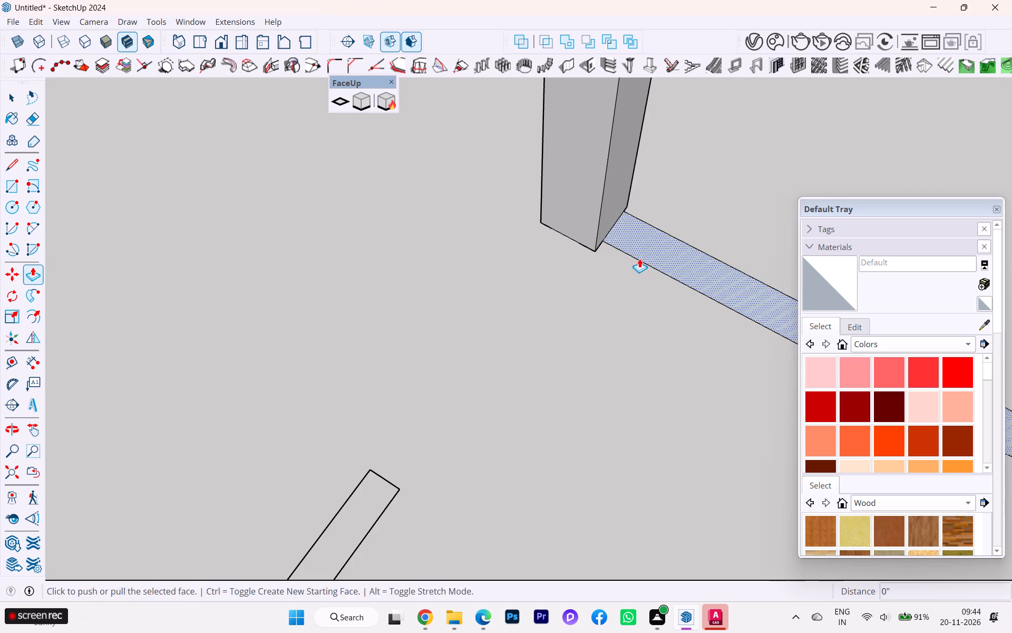
pyautogui.click(639, 258)
pyautogui.scroll(-6, 664, 224)
pyautogui.scroll(1, 654, 228)
pyautogui.scroll(-6, 654, 228)
pyautogui.scroll(1, 641, 231)
pyautogui.scroll(-3, 641, 231)
pyautogui.scroll(1, 641, 231)
pyautogui.scroll(-2, 641, 231)
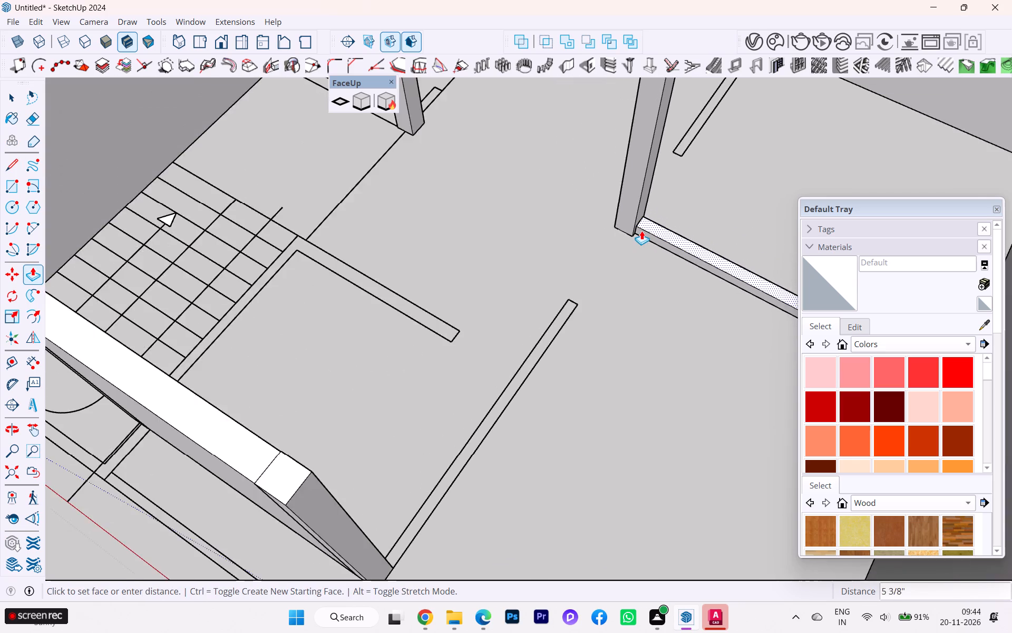
pyautogui.scroll(-4, 641, 231)
pyautogui.click(379, 308)
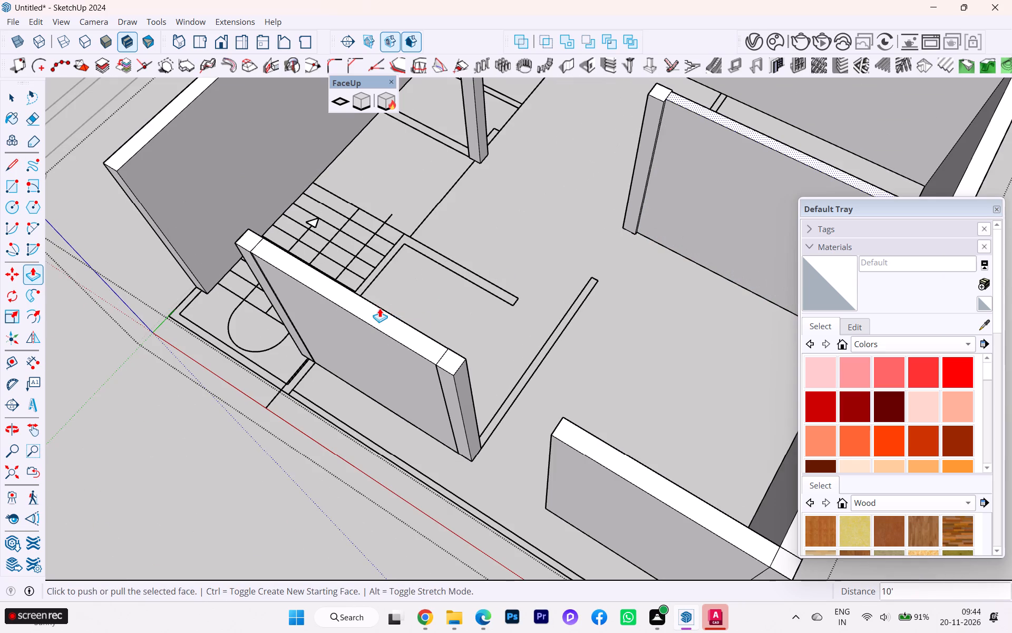
# Examine the top joint between the front wall and its middle column, along with the raised walls and columns from several angles.
pyautogui.scroll(5, 394, 385)
pyautogui.scroll(1, 451, 346)
pyautogui.scroll(-1, 451, 343)
pyautogui.scroll(16, 451, 342)
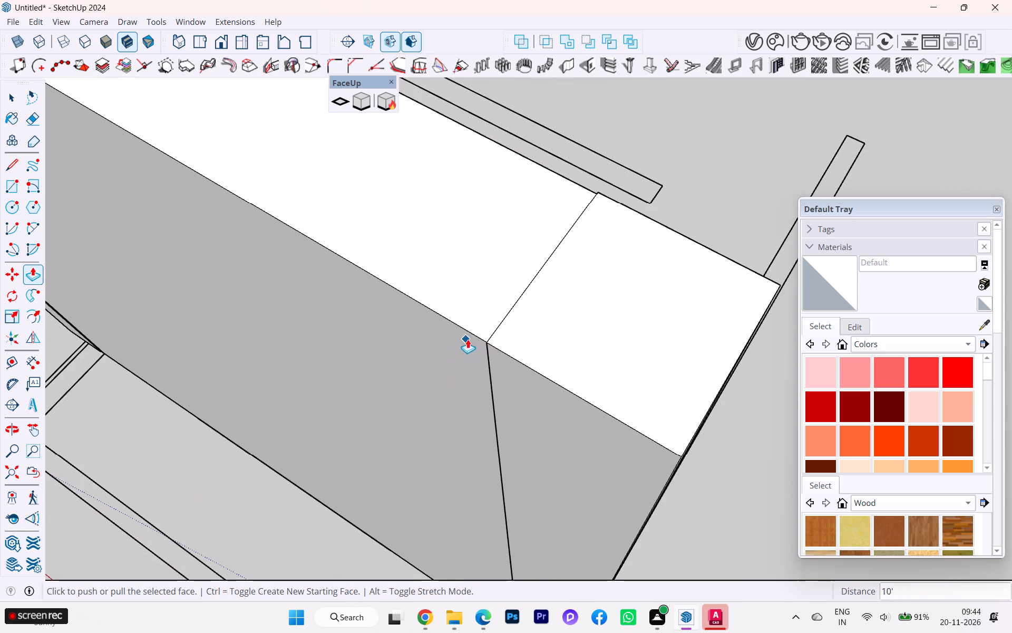
pyautogui.moveTo(473, 334); pyautogui.dragTo(560, 209, button='middle')
pyautogui.scroll(8, 482, 411)
pyautogui.scroll(-2, 538, 299)
pyautogui.scroll(5, 538, 299)
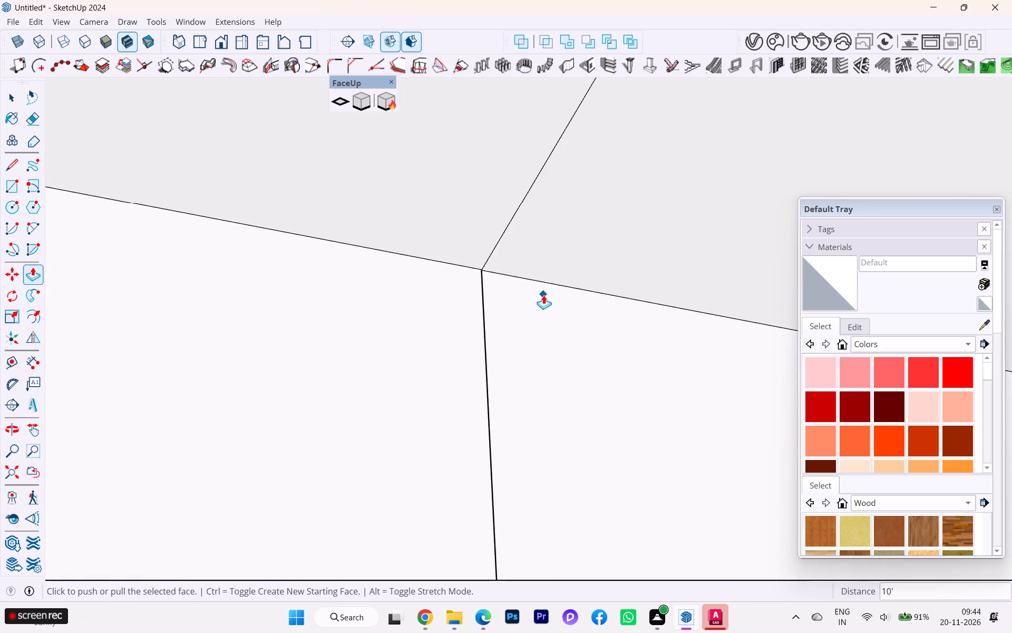
pyautogui.moveTo(543, 295); pyautogui.dragTo(812, 247, button='middle')
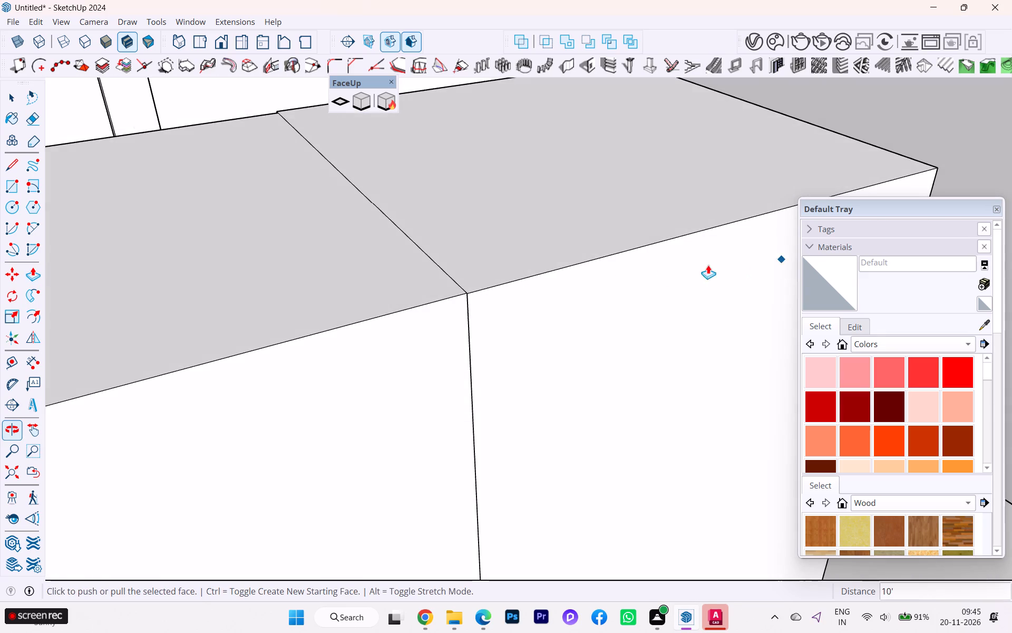
pyautogui.scroll(-1, 513, 274)
pyautogui.scroll(1, 508, 274)
pyautogui.scroll(-5, 504, 274)
pyautogui.scroll(-5, 310, 293)
pyautogui.scroll(1, 308, 290)
pyautogui.scroll(-1, 317, 284)
pyautogui.scroll(-3, 452, 234)
pyautogui.scroll(2, 453, 236)
pyautogui.scroll(-5, 453, 236)
pyautogui.scroll(1, 464, 240)
pyautogui.scroll(-2, 465, 240)
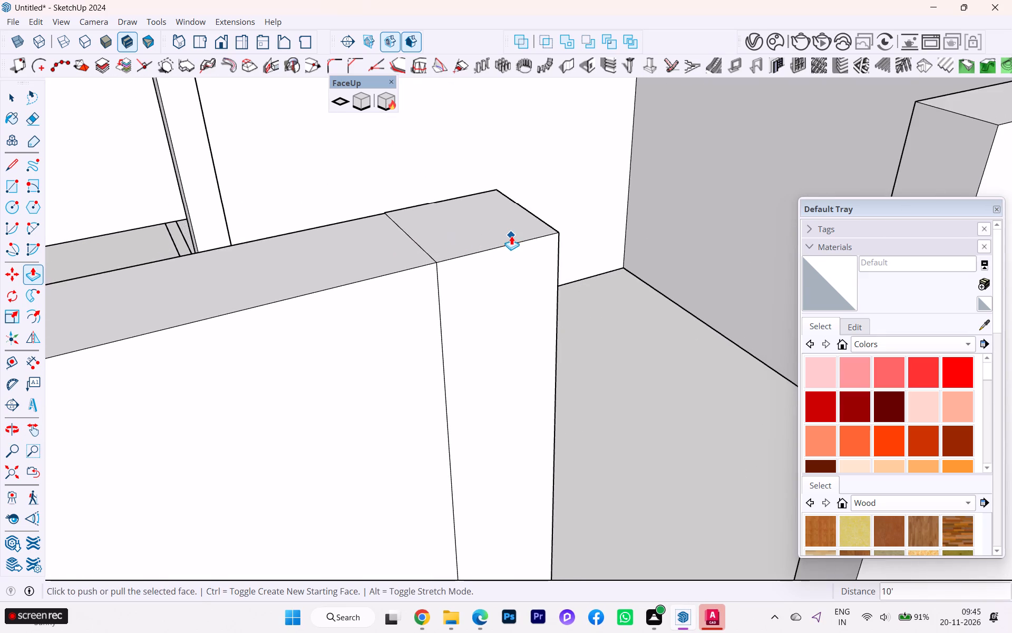
pyautogui.scroll(-4, 511, 236)
pyautogui.scroll(1, 511, 236)
pyautogui.scroll(-9, 511, 236)
pyautogui.scroll(2, 511, 236)
pyautogui.scroll(-2, 511, 236)
pyautogui.scroll(-3, 638, 226)
pyautogui.moveTo(637, 238); pyautogui.dragTo(562, 287, button='middle')
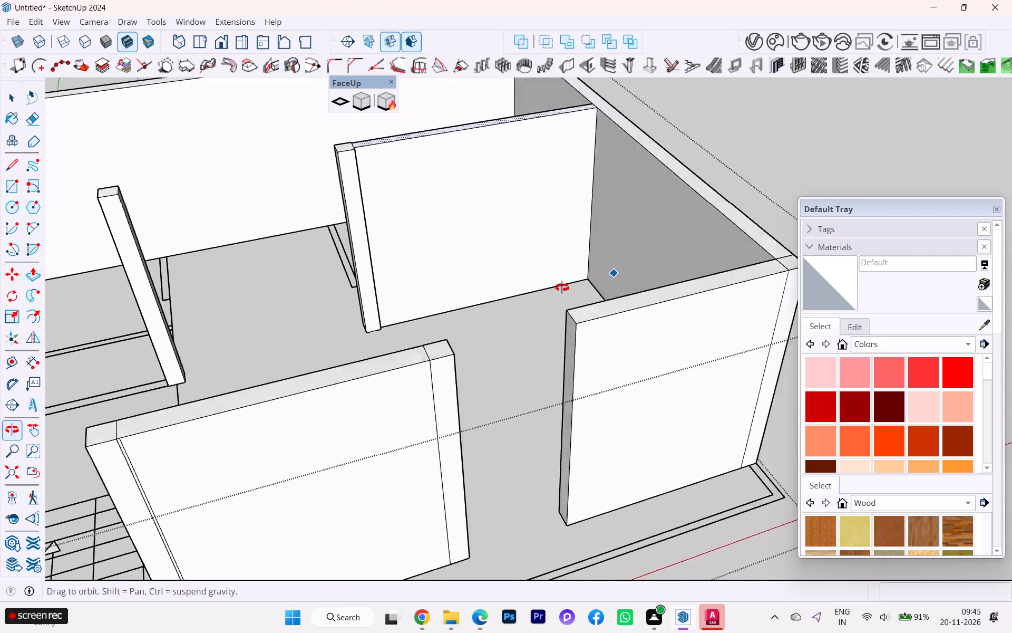
pyautogui.moveTo(562, 287); pyautogui.dragTo(452, 327, button='middle')
pyautogui.scroll(1, 456, 324)
pyautogui.scroll(-2, 685, 247)
pyautogui.scroll(2, 688, 247)
pyautogui.scroll(-2, 689, 247)
pyautogui.scroll(-6, 759, 227)
pyautogui.scroll(-3, 499, 279)
pyautogui.moveTo(400, 300); pyautogui.dragTo(431, 358, button='middle')
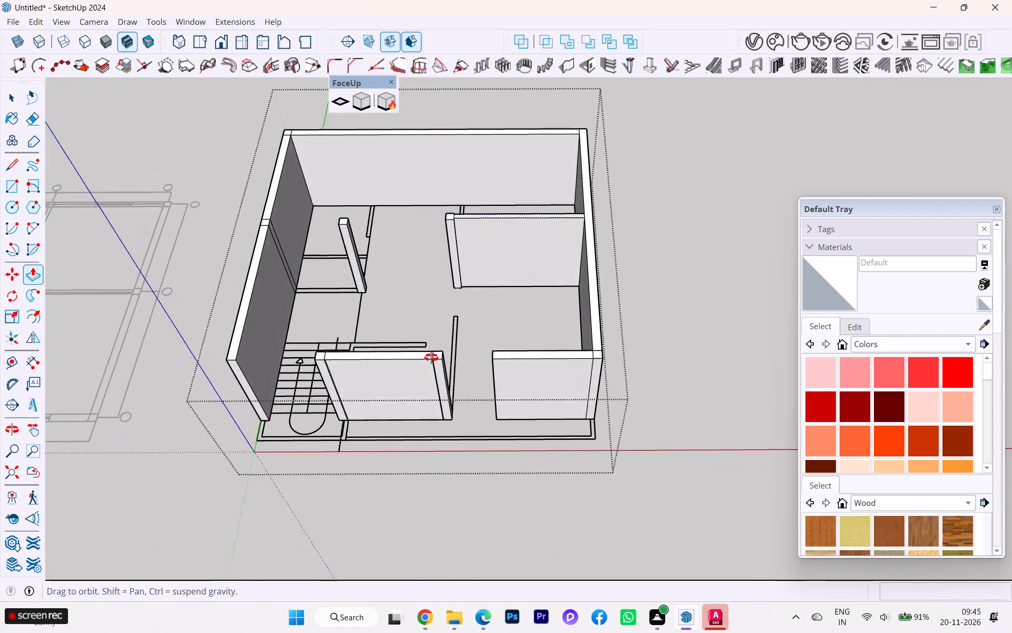
pyautogui.moveTo(431, 358); pyautogui.dragTo(480, 387, button='middle')
# Draw a 6' 7 1/2" by 4 1/2" rectangle over the thin partition footprint running from the side wall behind the stairs.
pyautogui.scroll(6, 451, 375)
pyautogui.scroll(4, 274, 307)
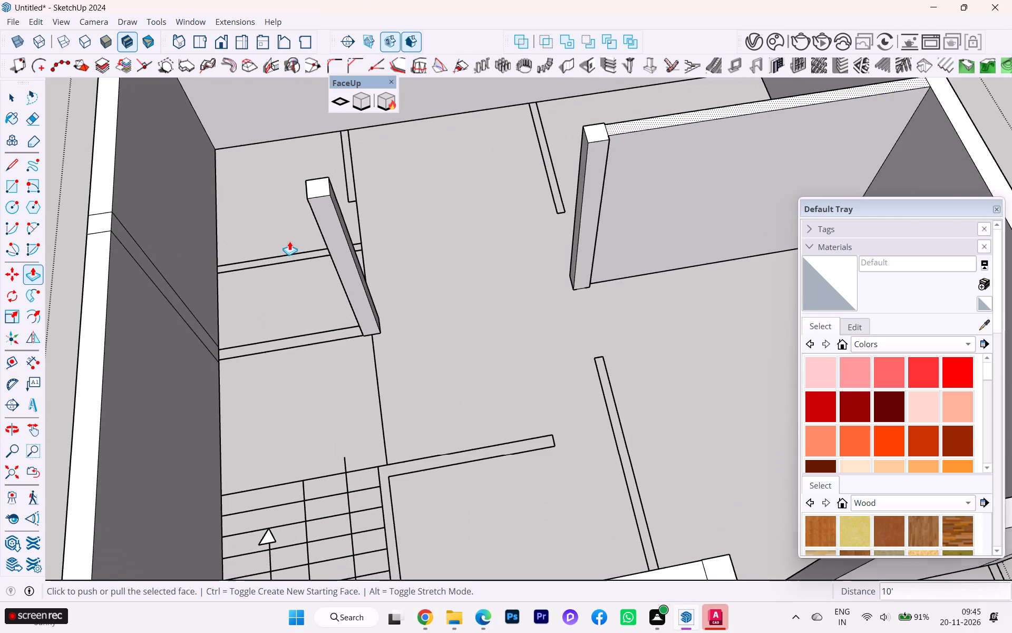
pyautogui.click(9, 183)
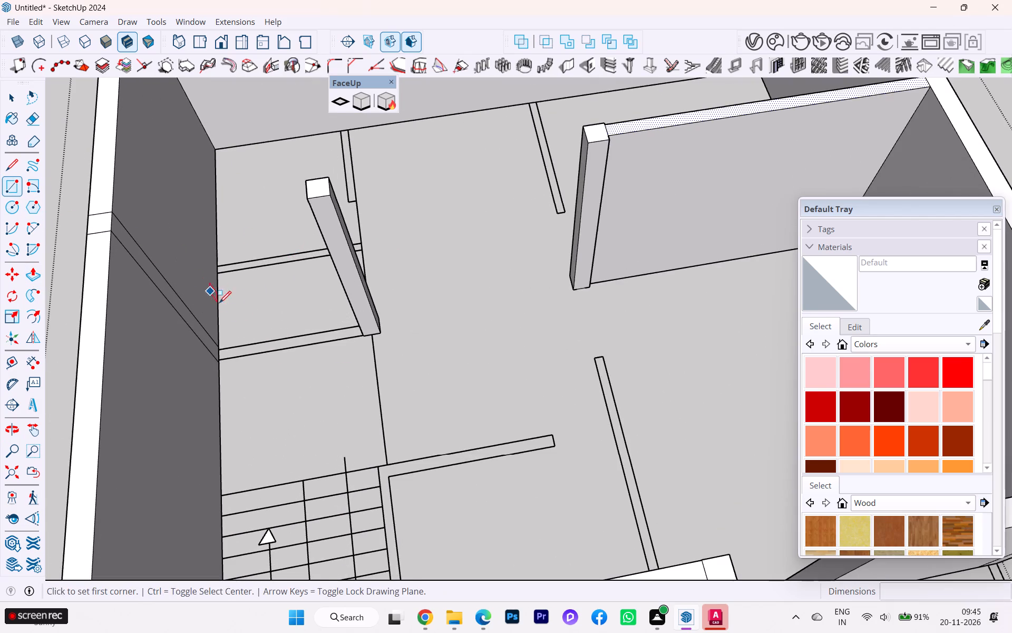
pyautogui.scroll(3, 237, 325)
pyautogui.scroll(7, 224, 267)
pyautogui.scroll(-2, 212, 249)
pyautogui.scroll(6, 212, 249)
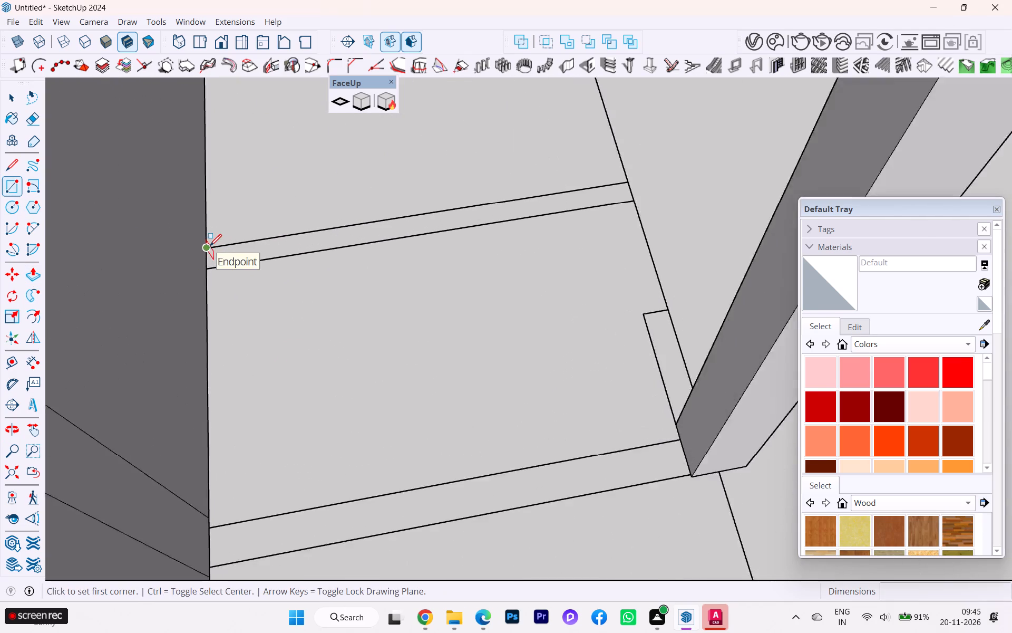
pyautogui.scroll(1, 210, 246)
pyautogui.click(199, 248)
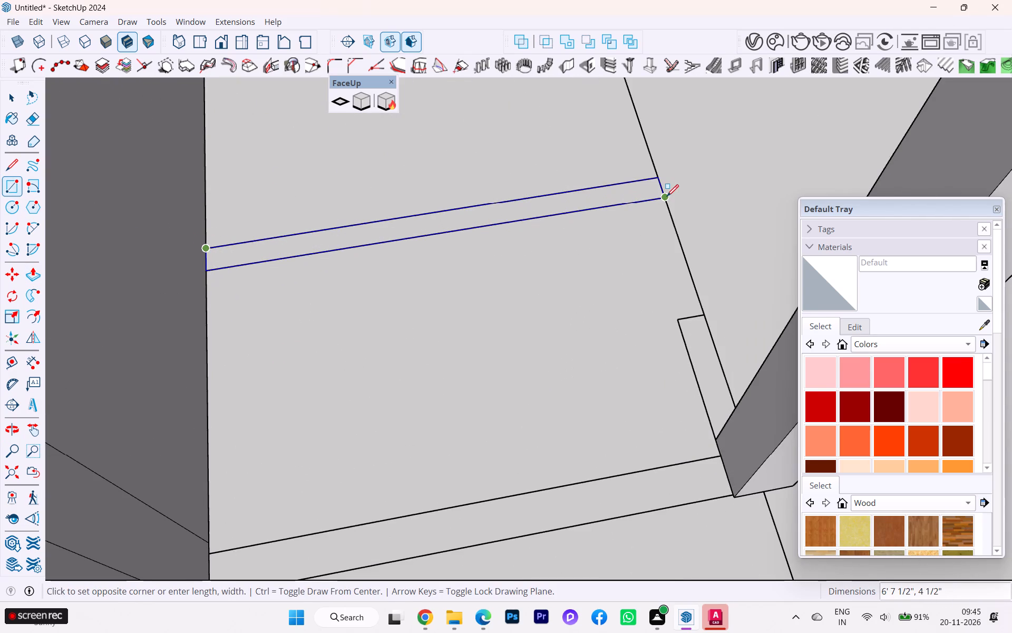
pyautogui.click(664, 198)
# Draw a 6' 3" by about 6 3/8" rectangle over the partition footprint between the side wall and the column behind the stairs.
pyautogui.scroll(-2, 476, 213)
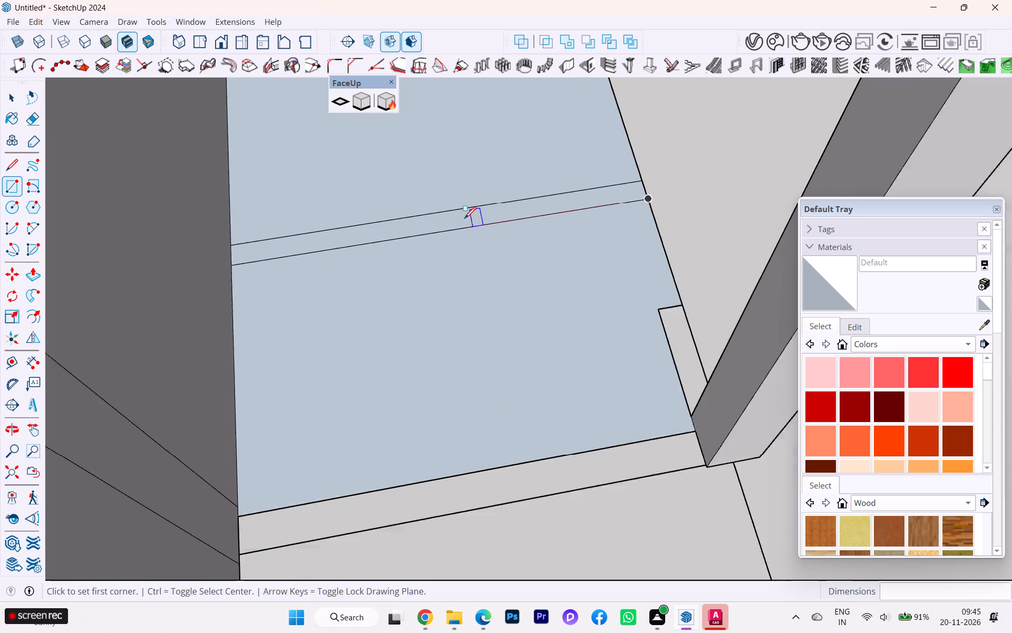
pyautogui.scroll(-3, 464, 218)
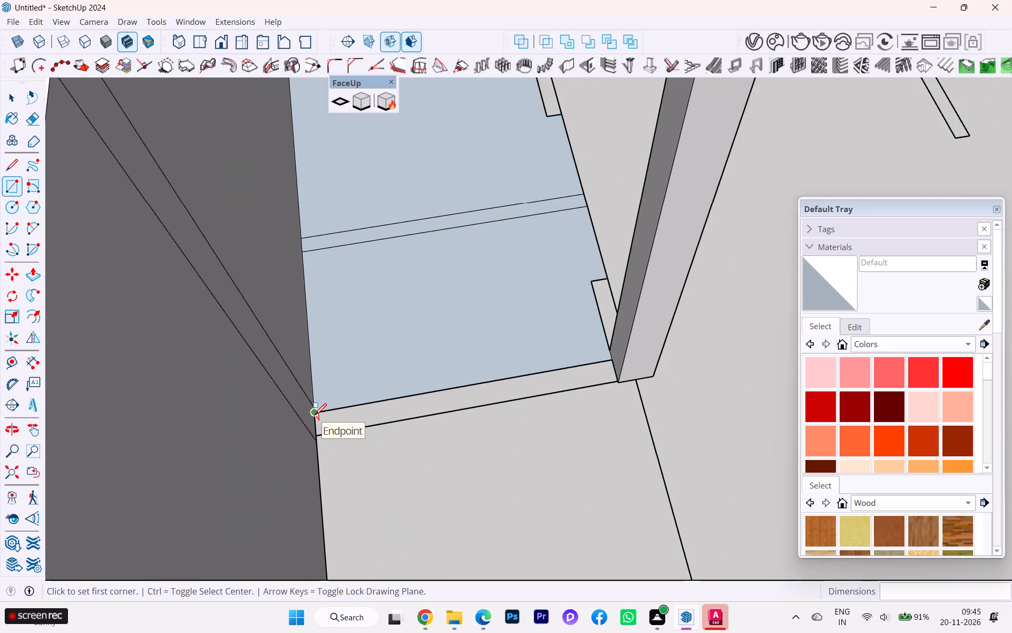
pyautogui.click(315, 415)
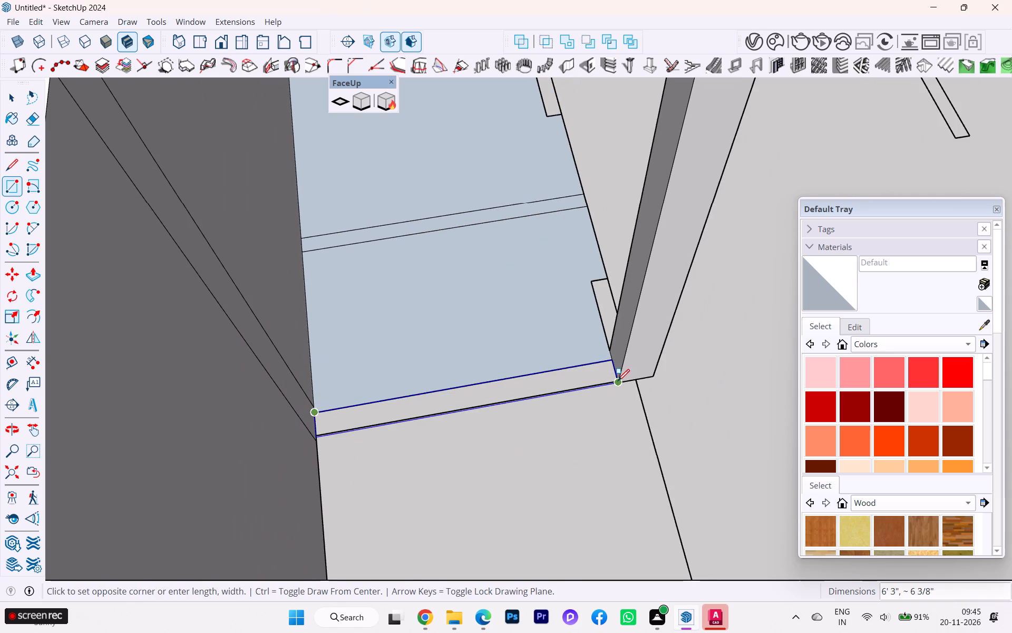
pyautogui.scroll(5, 619, 379)
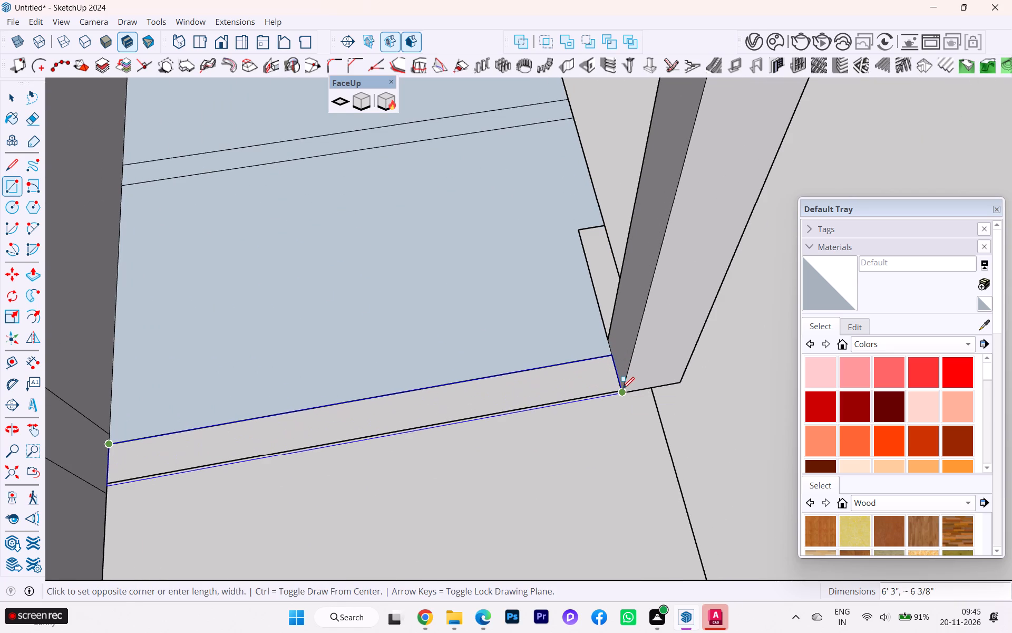
pyautogui.click(620, 387)
# Erase the unwanted floor face between the thin partition footprint and the column-side partition footprint.
pyautogui.scroll(-6, 612, 351)
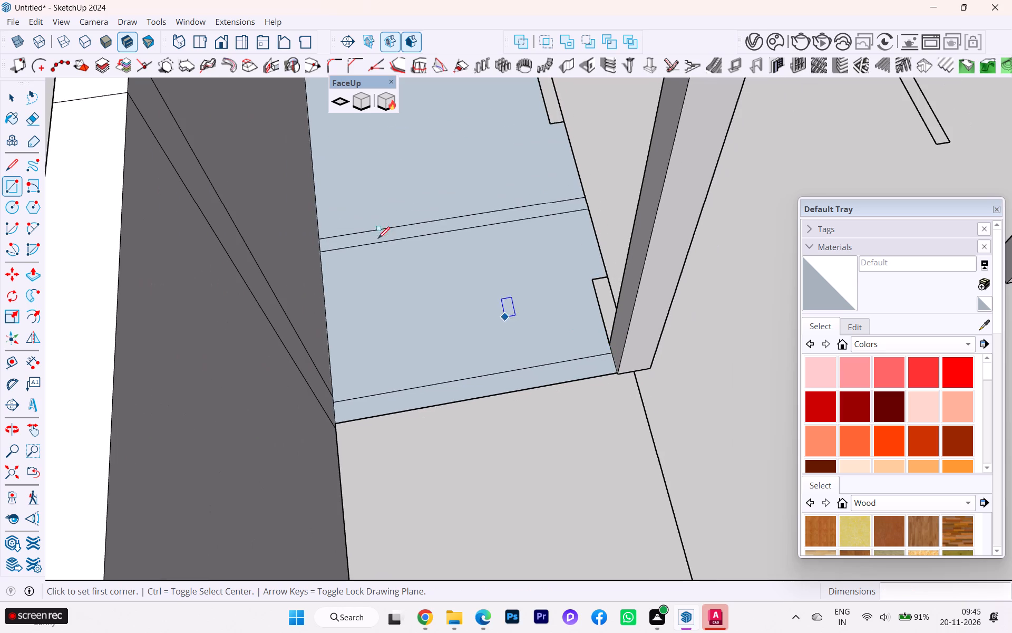
pyautogui.click(17, 105)
pyautogui.scroll(-1, 308, 218)
pyautogui.click(475, 320)
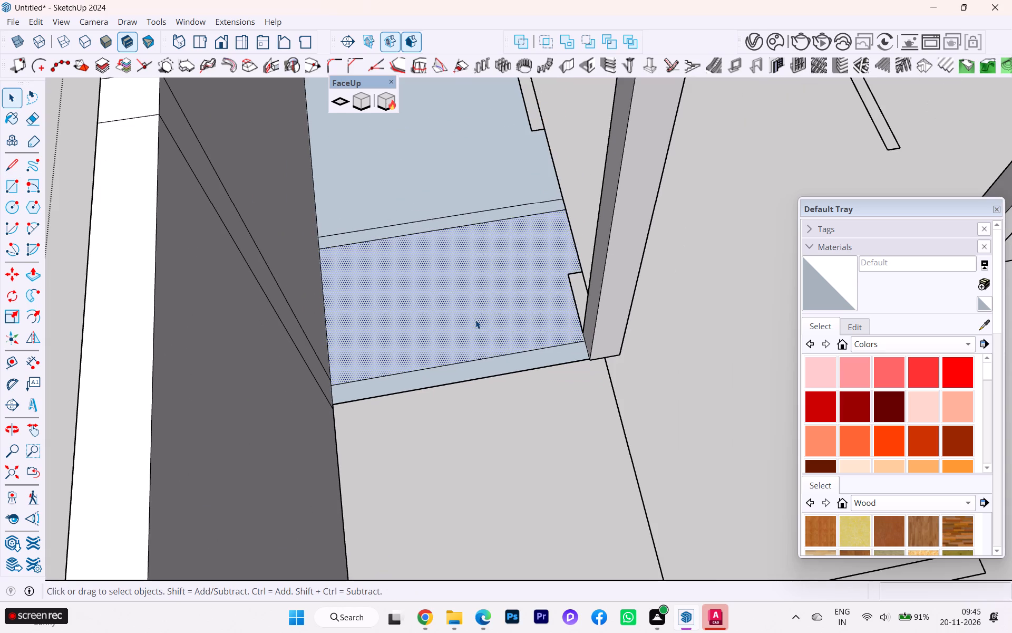
pyautogui.rightClick(475, 320)
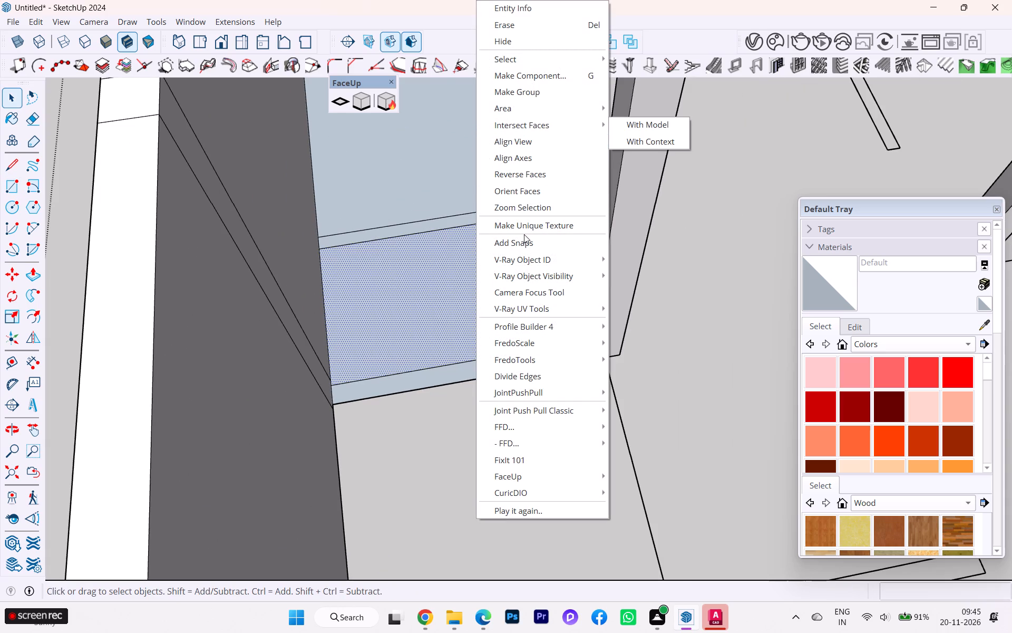
pyautogui.press('Delete')
pyautogui.click(385, 367)
pyautogui.press('Delete')
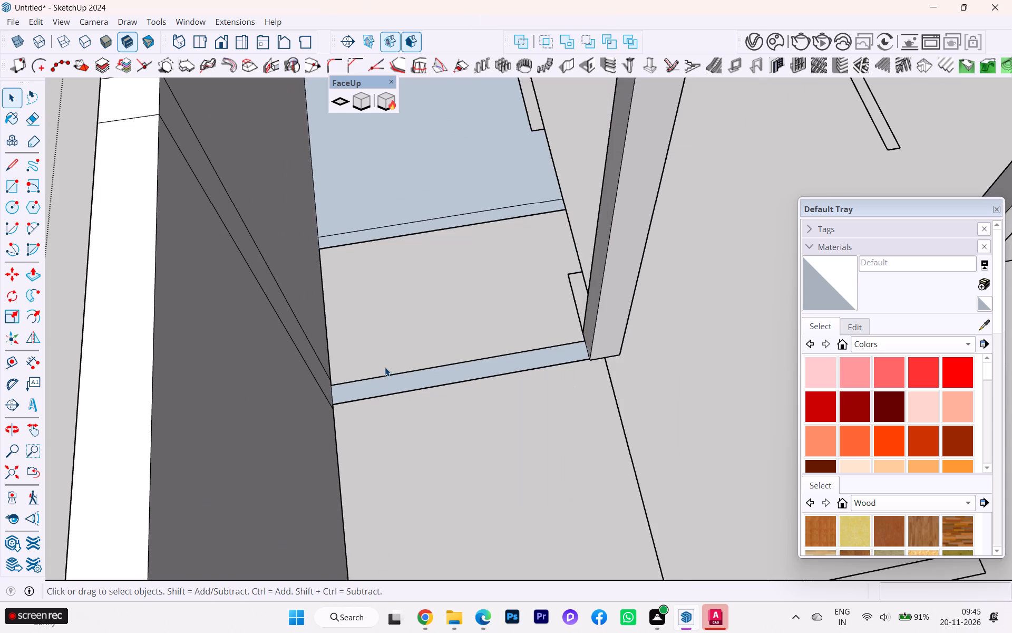
# Reverse the faces of the two partition footprints behind the stairs.
pyautogui.click(416, 382)
pyautogui.rightClick(416, 382)
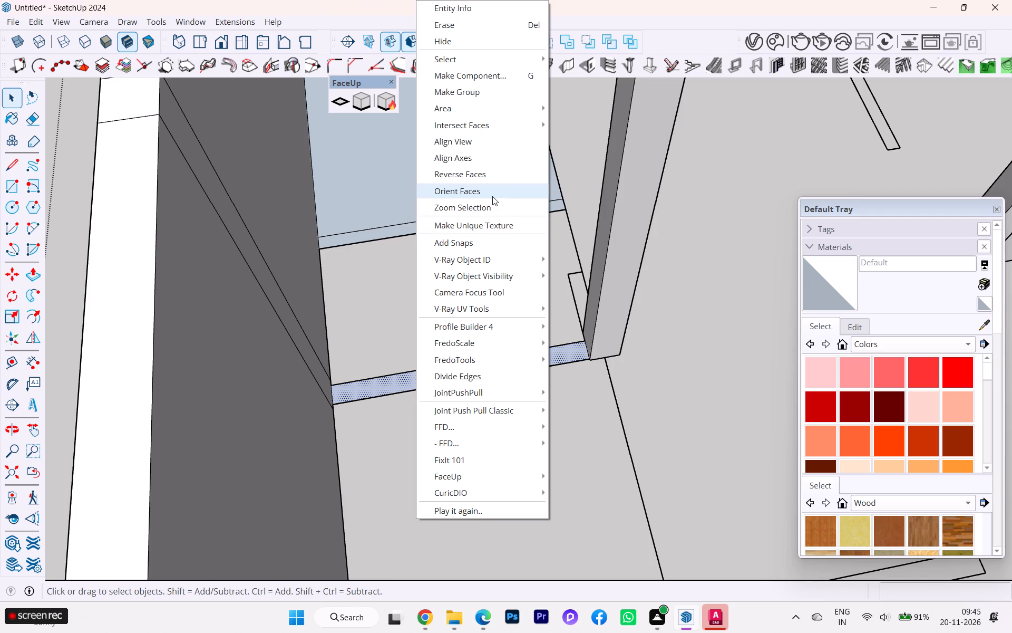
pyautogui.click(469, 176)
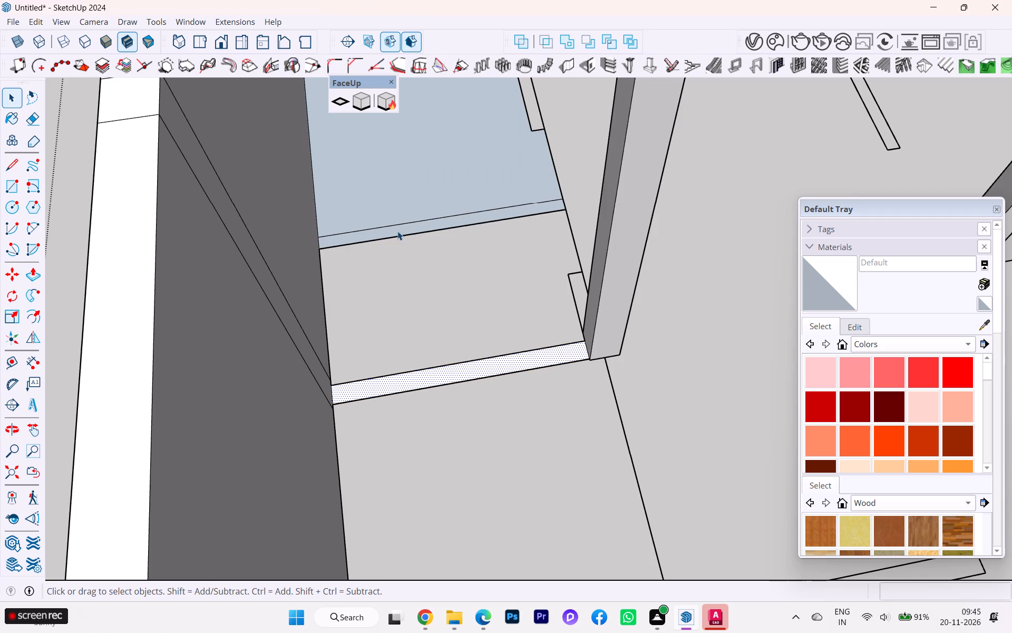
pyautogui.click(397, 231)
pyautogui.rightClick(397, 231)
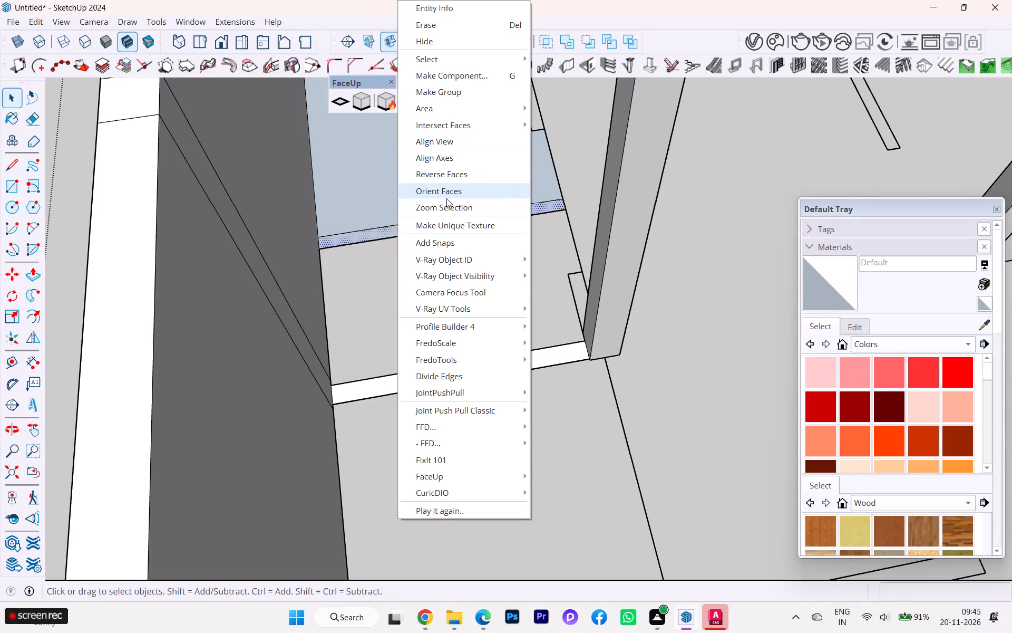
pyautogui.click(444, 178)
# Erase the remaining unwanted floor face on the far side of the thin partition footprint.
pyautogui.rightClick(394, 179)
pyautogui.press('Delete')
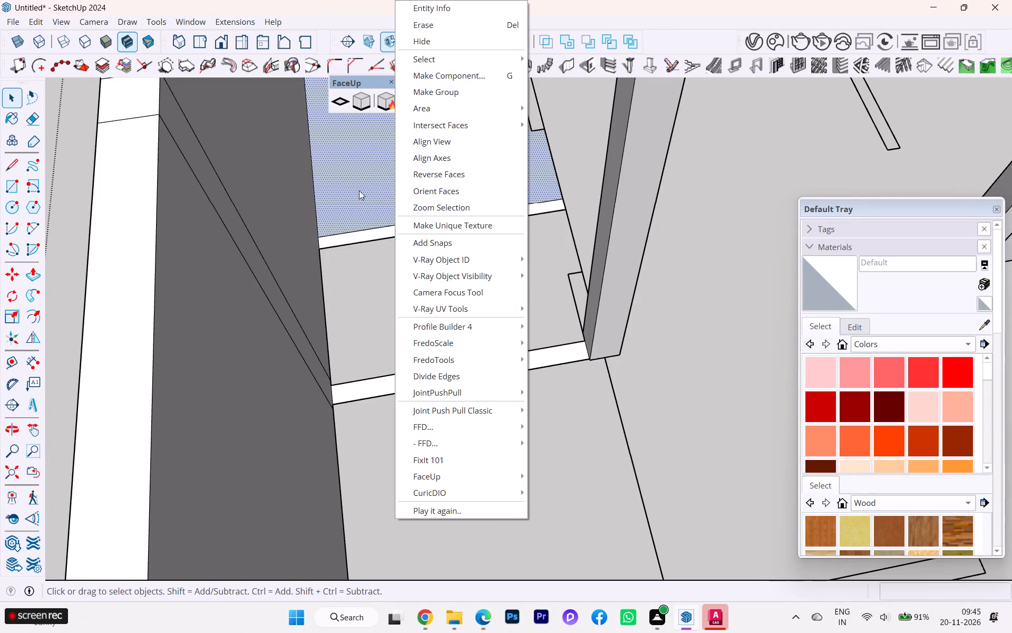
pyautogui.click(356, 189)
pyautogui.press('Delete')
# Push/Pull the thin partition footprint behind the stairs up about 5' 11 1/4".
pyautogui.scroll(-6, 429, 272)
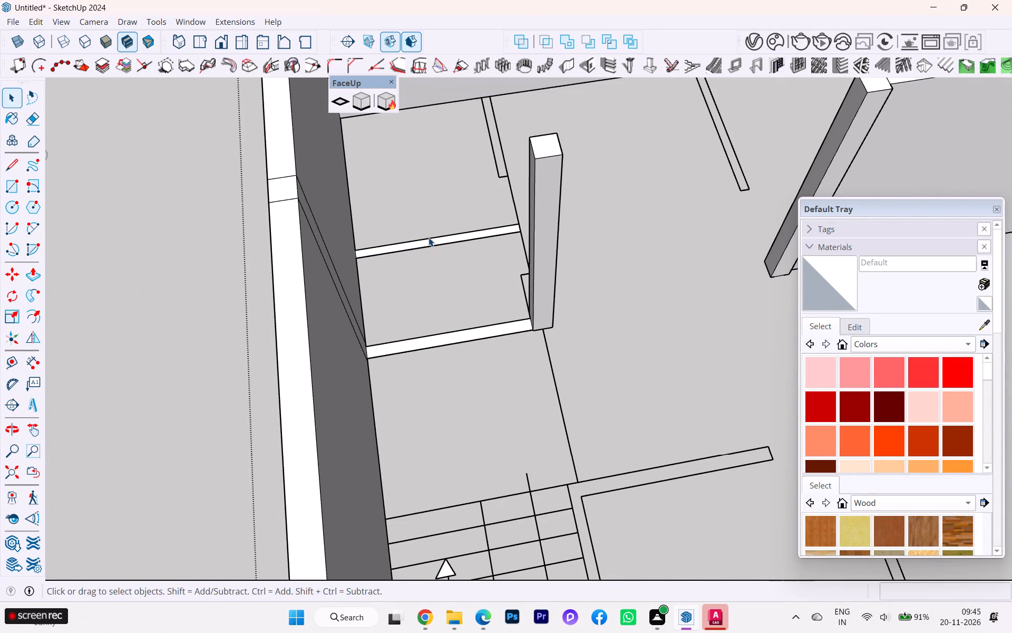
pyautogui.write('PP')
pyautogui.click(429, 237)
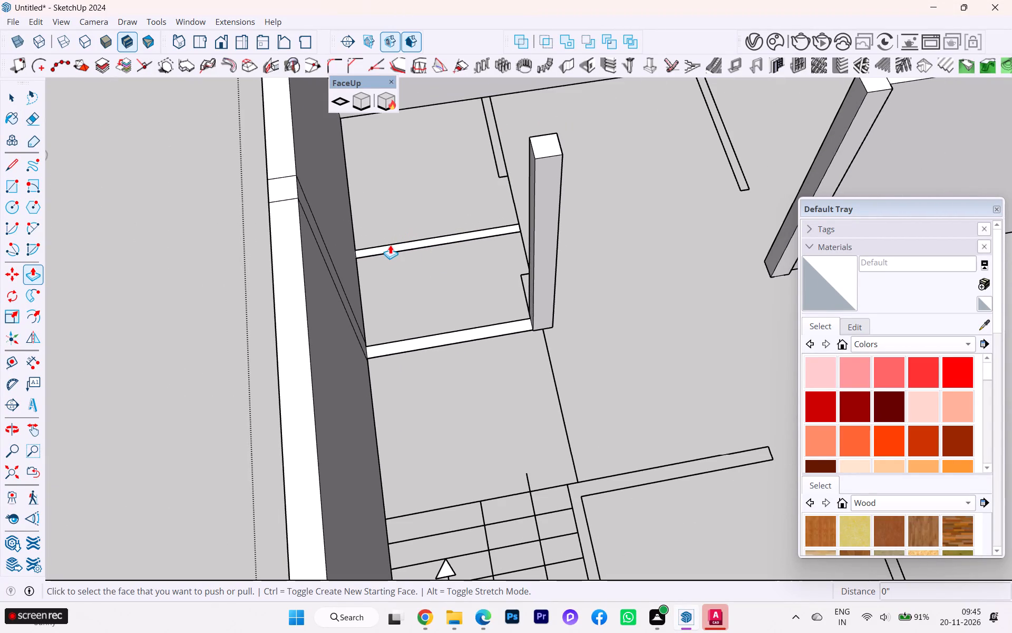
pyautogui.click(384, 250)
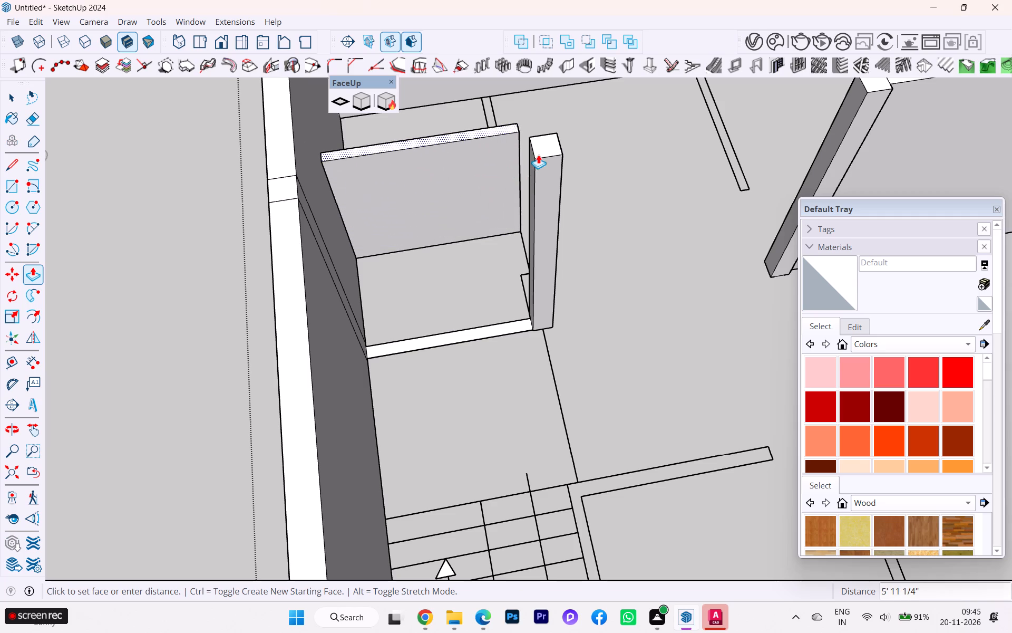
pyautogui.click(538, 155)
# Push/Pull the partition footprint between the side wall and the column up to the column's top.
pyautogui.click(458, 332)
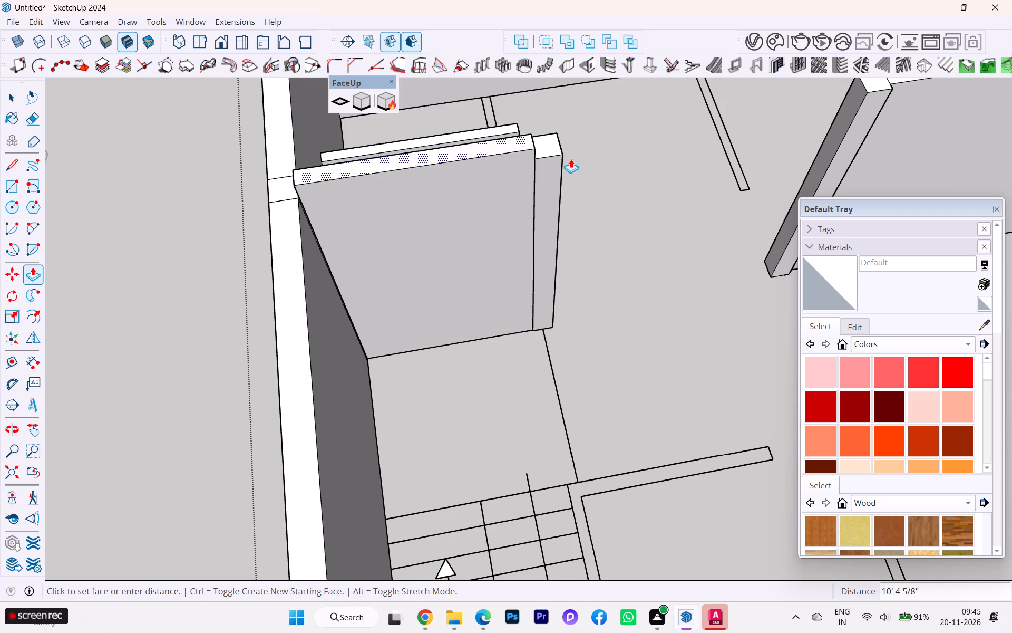
pyautogui.click(557, 154)
# Erase the seam line on top between the newly raised partition and its end column.
pyautogui.scroll(5, 510, 142)
pyautogui.scroll(-2, 519, 144)
pyautogui.moveTo(519, 144); pyautogui.dragTo(379, 145, button='middle')
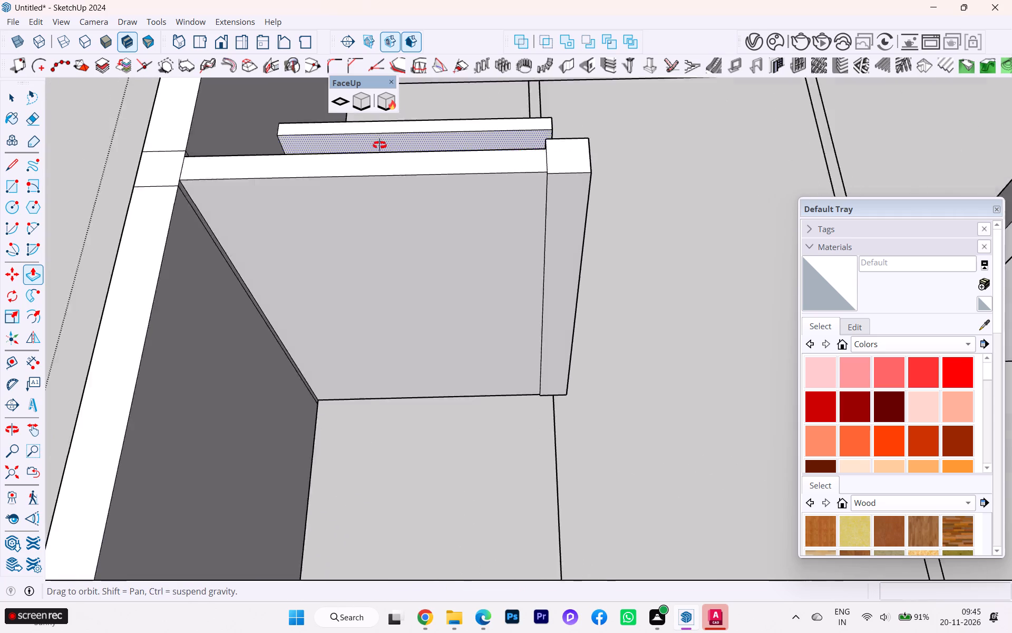
pyautogui.moveTo(379, 145); pyautogui.dragTo(317, 133, button='middle')
pyautogui.scroll(5, 419, 125)
pyautogui.scroll(5, 583, 150)
pyautogui.moveTo(619, 217); pyautogui.dragTo(725, 214, button='middle')
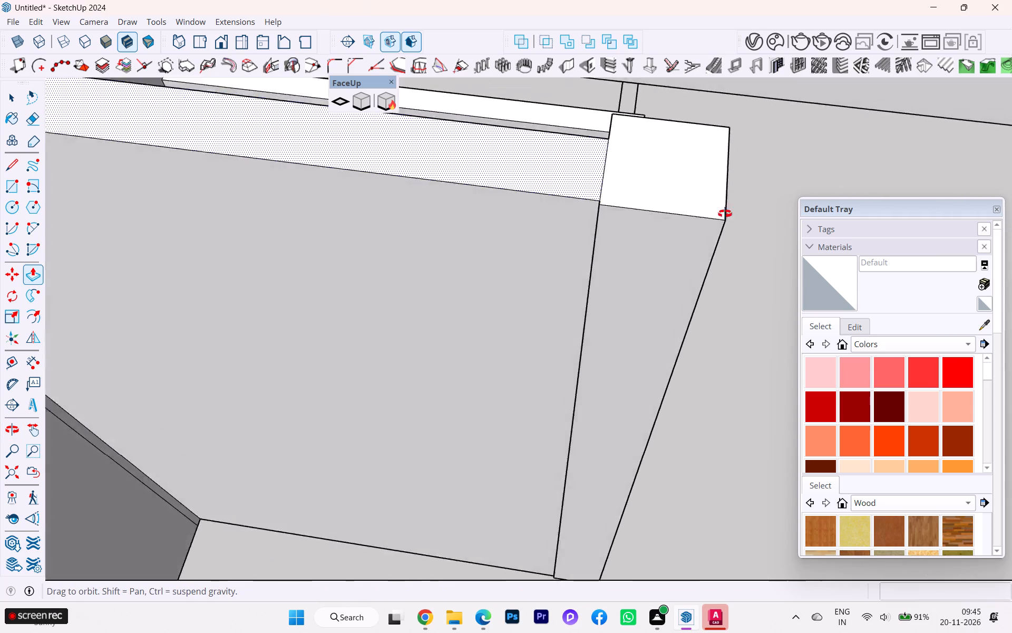
pyautogui.moveTo(725, 214); pyautogui.dragTo(835, 179, button='middle')
pyautogui.scroll(5, 609, 193)
pyautogui.scroll(-2, 532, 203)
pyautogui.moveTo(532, 203); pyautogui.dragTo(533, 286, button='middle')
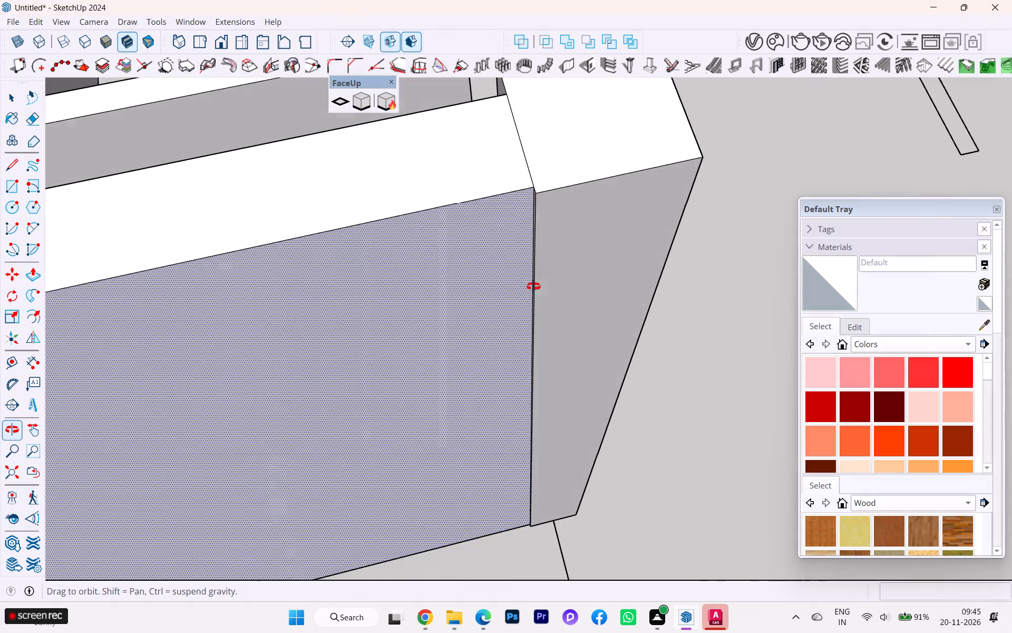
pyautogui.moveTo(533, 286); pyautogui.dragTo(535, 300, button='middle')
pyautogui.scroll(-6, 559, 212)
pyautogui.scroll(1, 559, 212)
pyautogui.scroll(-1, 559, 212)
pyautogui.scroll(1, 559, 212)
pyautogui.scroll(-3, 559, 207)
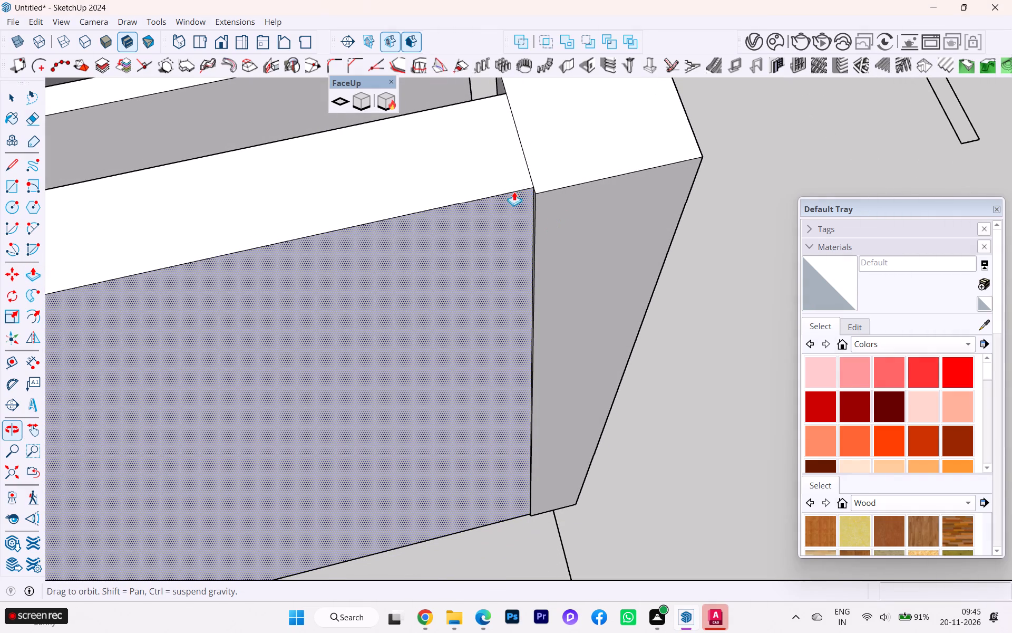
pyautogui.press('e')
pyautogui.click(529, 142)
pyautogui.click(528, 143)
pyautogui.press('e')
pyautogui.scroll(2, 517, 155)
pyautogui.click(525, 141)
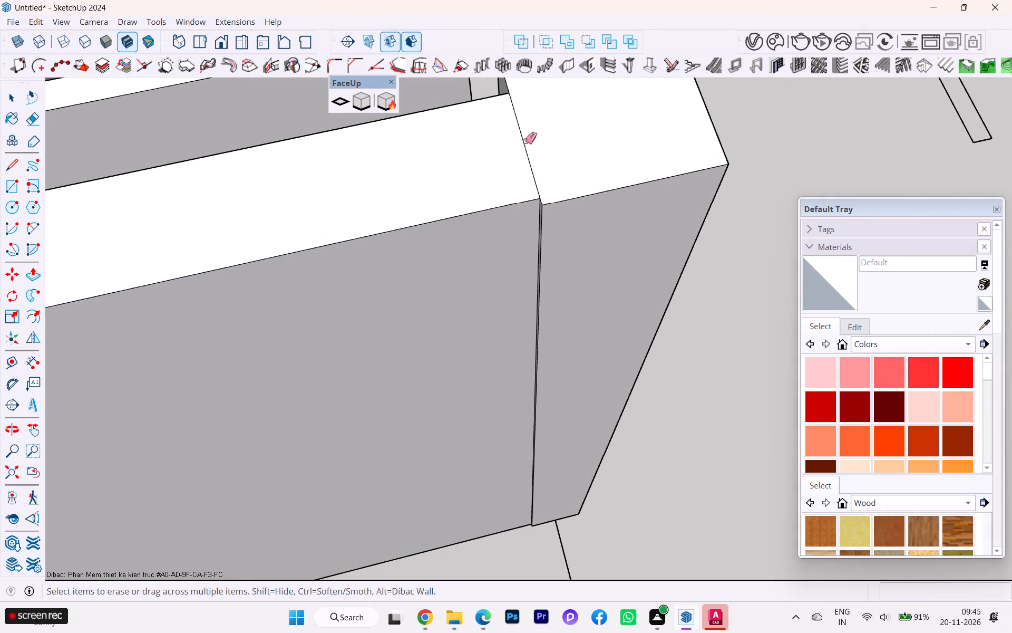
# Examine the joint between the front wall and its column beside the stairs from above and up close.
pyautogui.scroll(-9, 526, 157)
pyautogui.scroll(1, 537, 186)
pyautogui.scroll(-6, 488, 173)
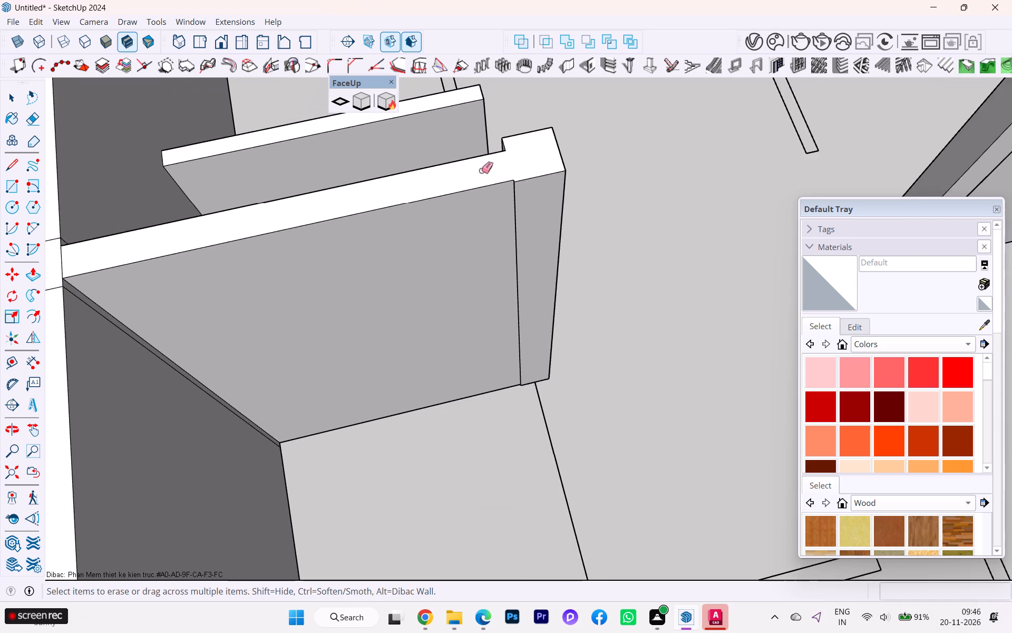
pyautogui.scroll(-7, 493, 158)
pyautogui.scroll(1, 495, 174)
pyautogui.scroll(-3, 495, 174)
pyautogui.scroll(1, 495, 174)
pyautogui.scroll(-3, 495, 174)
pyautogui.scroll(1, 495, 174)
pyautogui.scroll(-5, 495, 174)
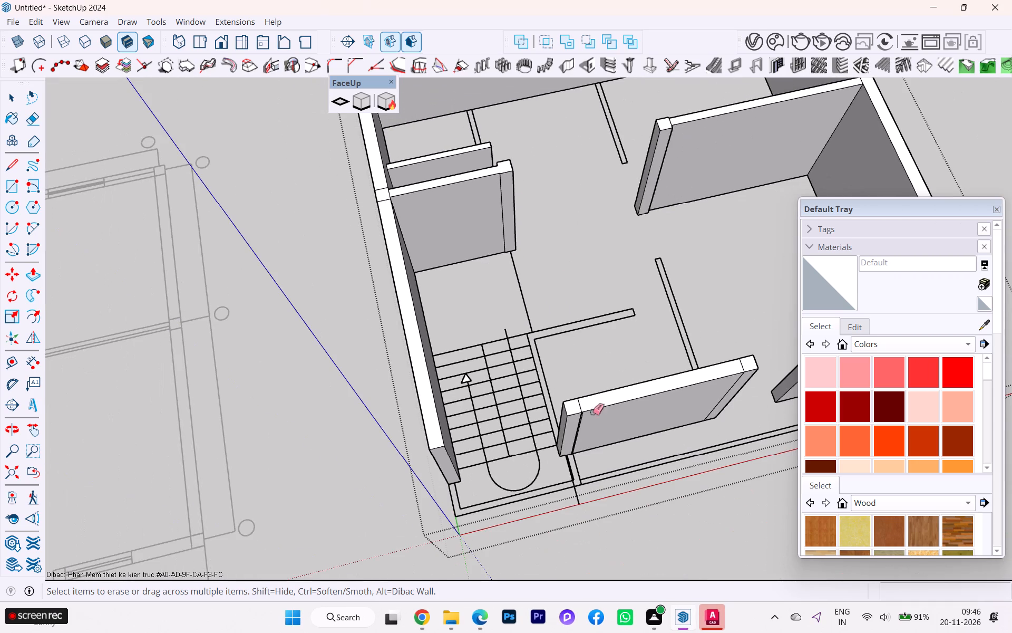
pyautogui.scroll(4, 578, 420)
pyautogui.scroll(-1, 568, 423)
pyautogui.scroll(18, 568, 423)
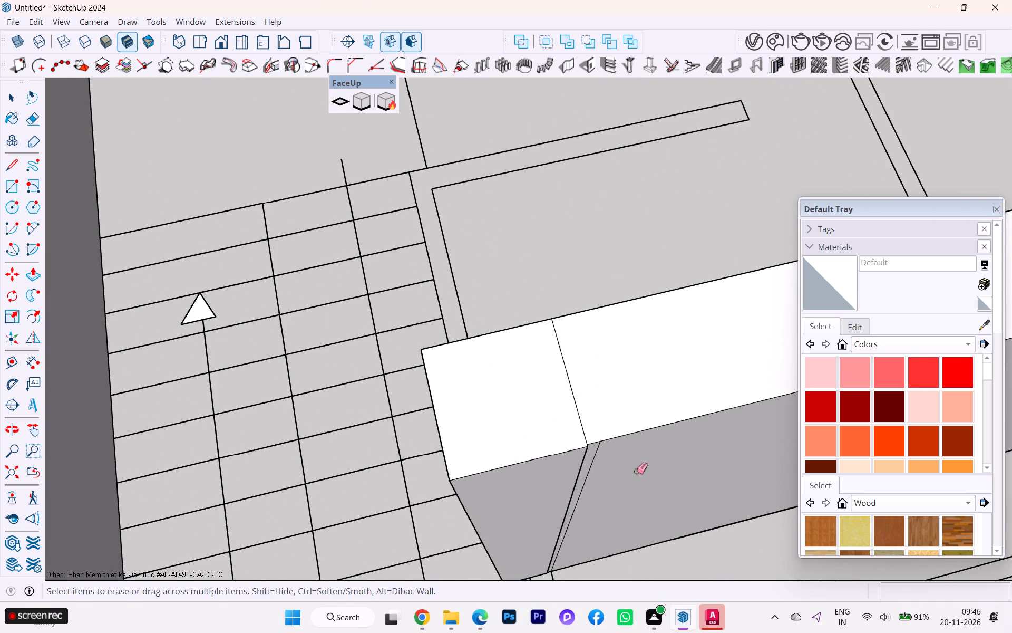
pyautogui.scroll(-1, 636, 471)
pyautogui.moveTo(635, 470); pyautogui.dragTo(524, 394, button='middle')
pyautogui.scroll(2, 542, 418)
pyautogui.scroll(-1, 543, 418)
pyautogui.scroll(11, 543, 418)
pyautogui.moveTo(526, 435); pyautogui.dragTo(345, 479, button='middle')
pyautogui.scroll(3, 431, 422)
pyautogui.scroll(-1, 432, 420)
pyautogui.scroll(3, 432, 419)
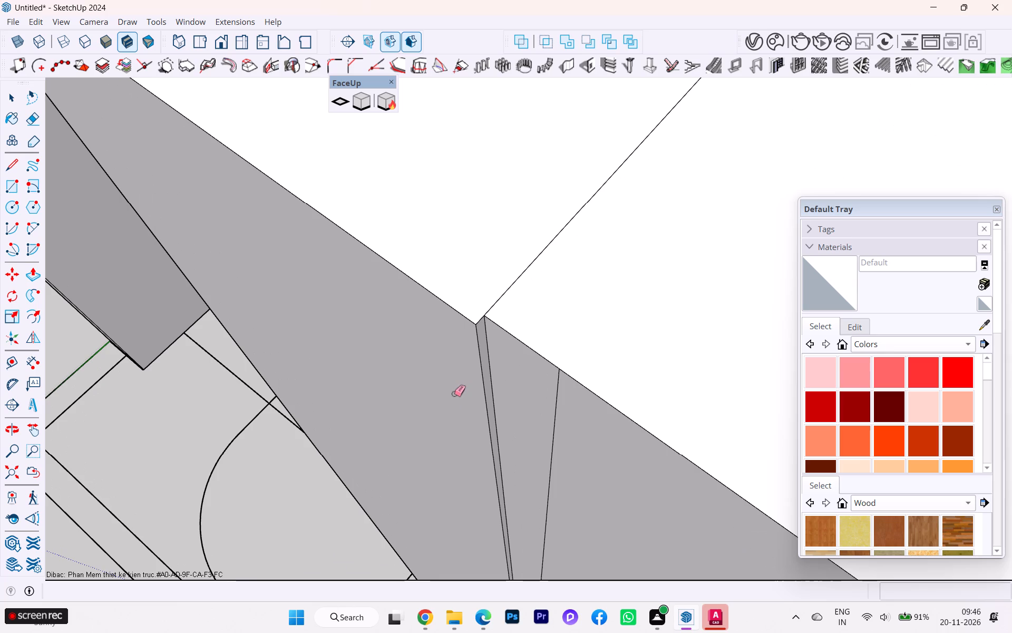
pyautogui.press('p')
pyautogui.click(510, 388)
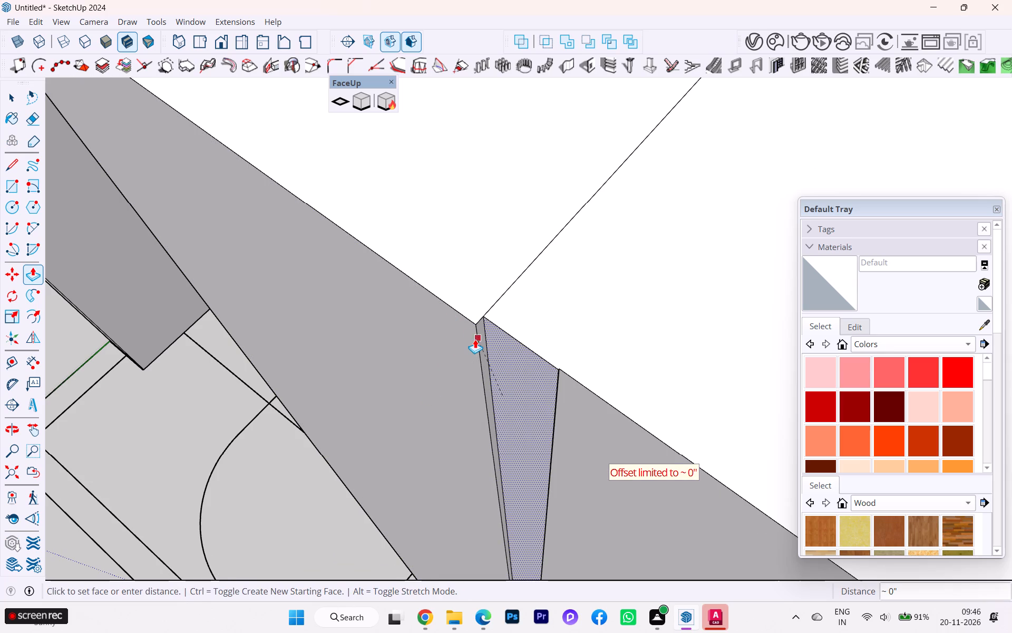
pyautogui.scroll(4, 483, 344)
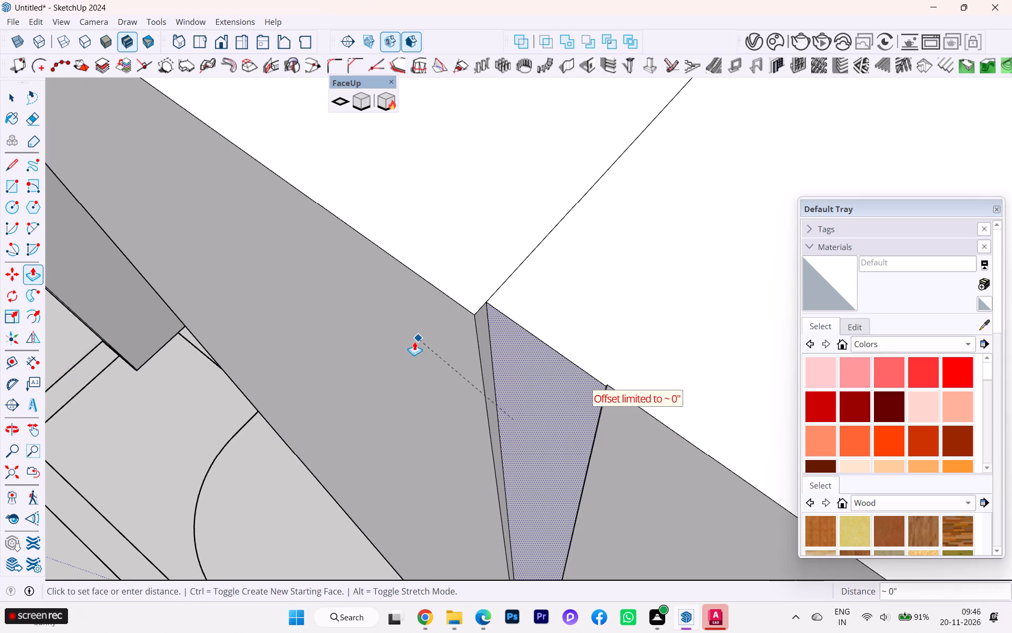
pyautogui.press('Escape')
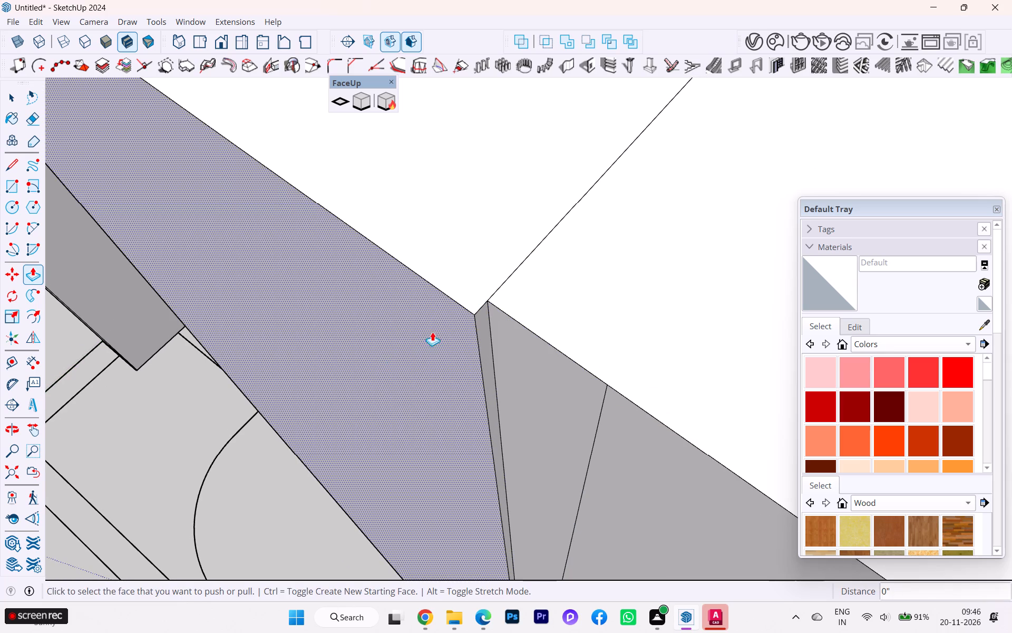
# Push/Pull the face of the column beside the stairs about 1/8" to sit flush with the front wall's face.
pyautogui.click(434, 331)
pyautogui.click(486, 315)
# Erase the vertical seam lines and the top seam line between the front wall and its column beside the stairs.
pyautogui.scroll(-5, 547, 295)
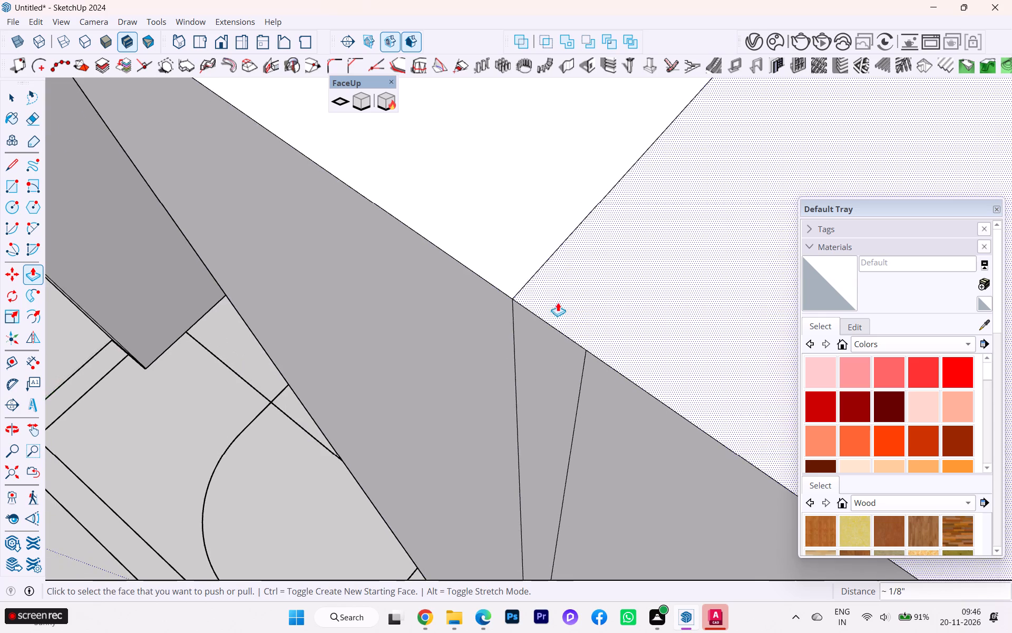
pyautogui.scroll(-3, 550, 395)
pyautogui.press('e')
pyautogui.click(575, 387)
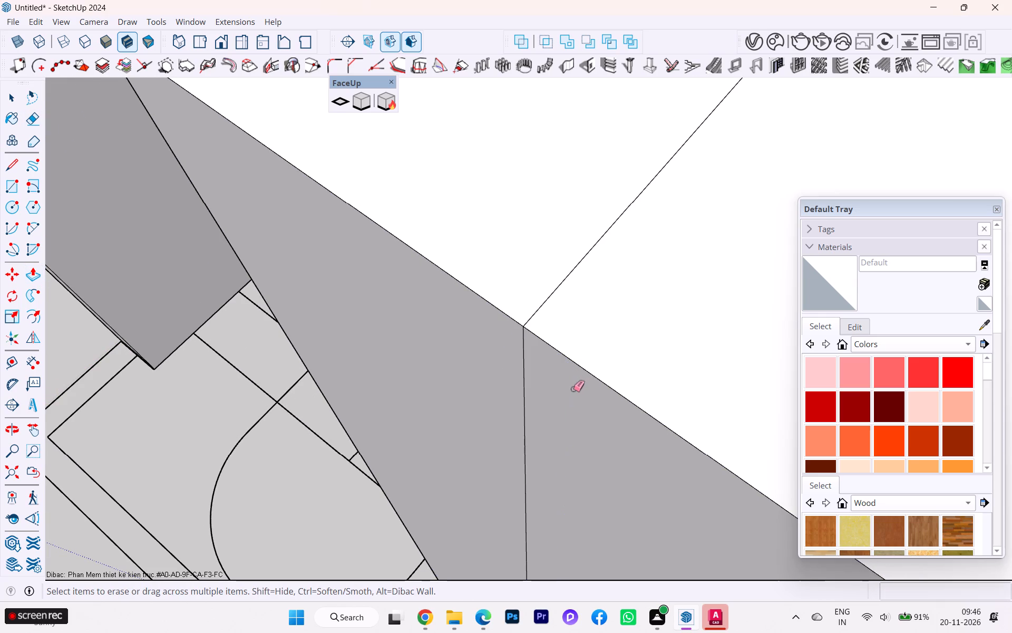
pyautogui.click(522, 354)
pyautogui.click(547, 302)
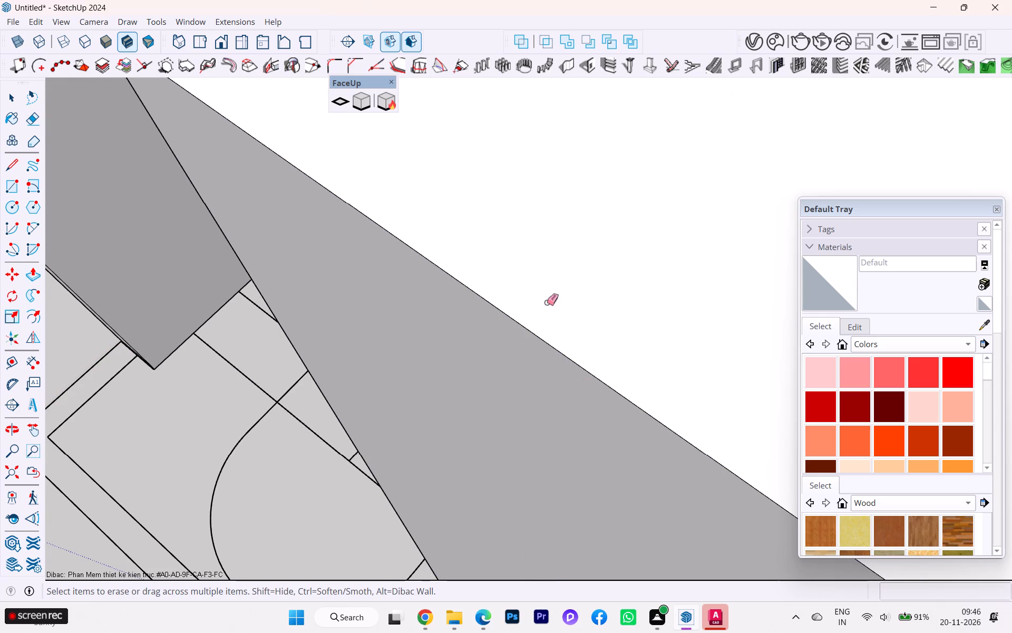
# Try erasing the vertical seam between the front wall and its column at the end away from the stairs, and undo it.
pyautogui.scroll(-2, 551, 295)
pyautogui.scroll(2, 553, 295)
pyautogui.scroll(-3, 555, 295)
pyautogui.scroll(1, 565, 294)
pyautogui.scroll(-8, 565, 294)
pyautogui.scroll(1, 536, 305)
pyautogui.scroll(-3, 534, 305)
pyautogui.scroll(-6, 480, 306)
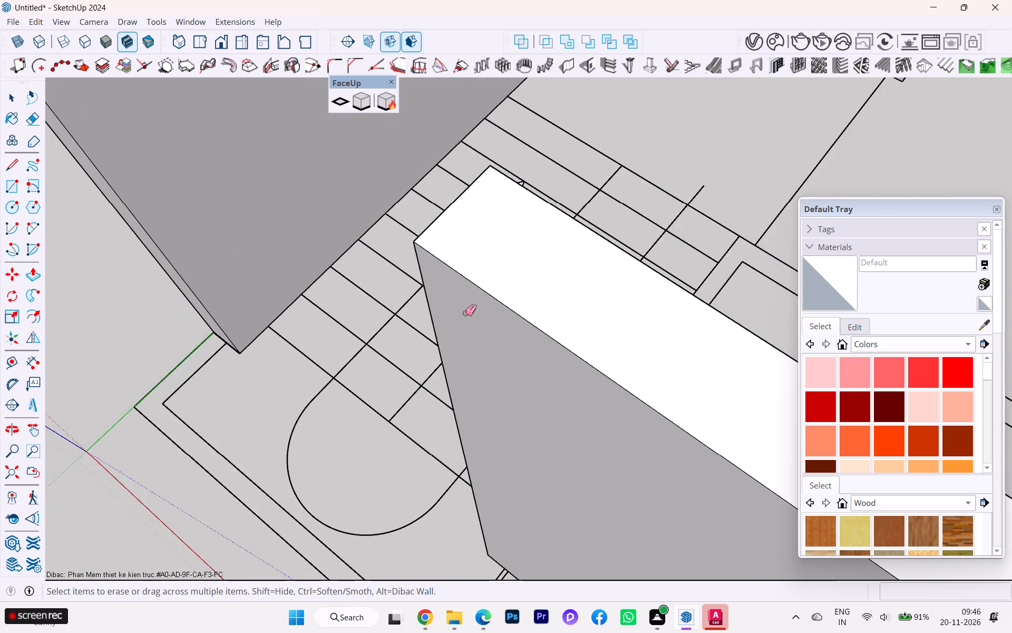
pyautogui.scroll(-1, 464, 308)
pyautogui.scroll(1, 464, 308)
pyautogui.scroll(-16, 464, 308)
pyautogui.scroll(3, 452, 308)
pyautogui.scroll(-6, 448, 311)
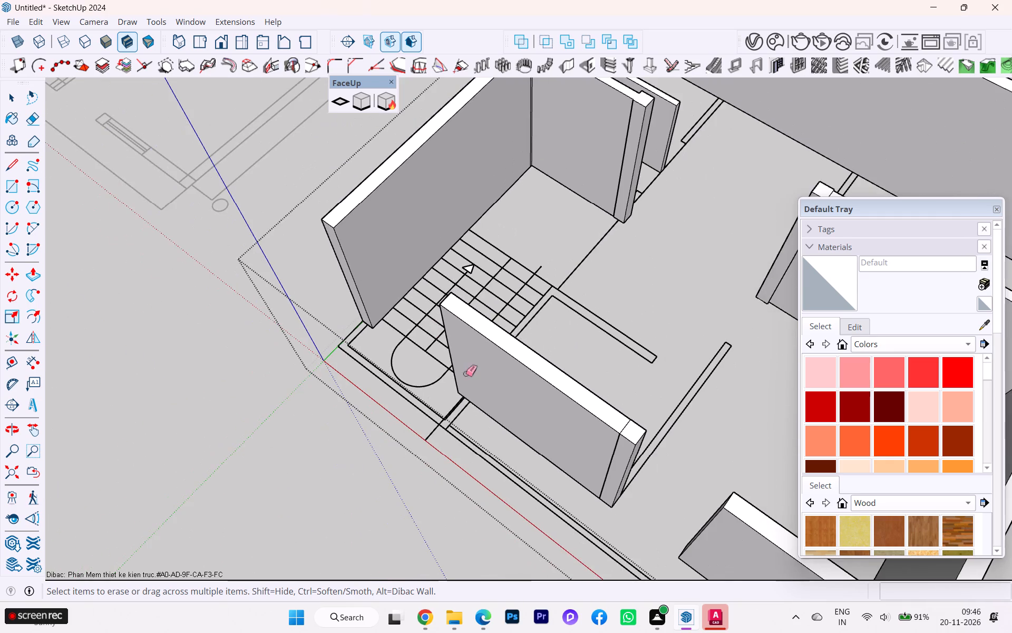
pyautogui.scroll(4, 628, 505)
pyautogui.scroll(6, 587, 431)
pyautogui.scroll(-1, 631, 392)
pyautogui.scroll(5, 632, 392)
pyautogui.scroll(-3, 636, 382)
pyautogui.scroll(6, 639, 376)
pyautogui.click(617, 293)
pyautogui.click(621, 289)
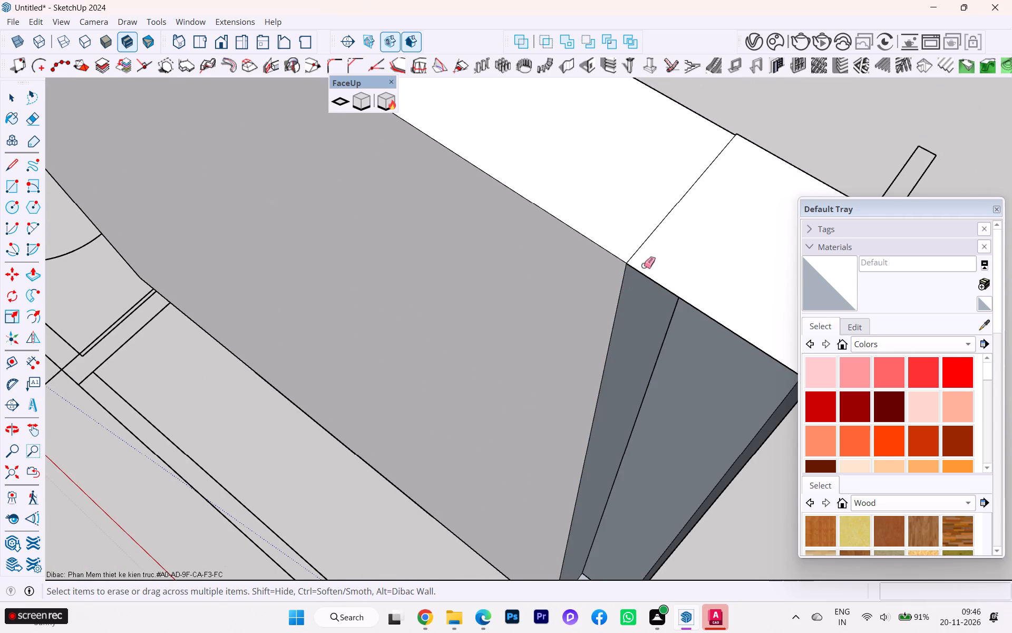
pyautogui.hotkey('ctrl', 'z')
# Examine the outer joint between the front wall and its column away from the stairs up close.
pyautogui.scroll(2, 644, 265)
pyautogui.scroll(-1, 644, 265)
pyautogui.scroll(4, 644, 265)
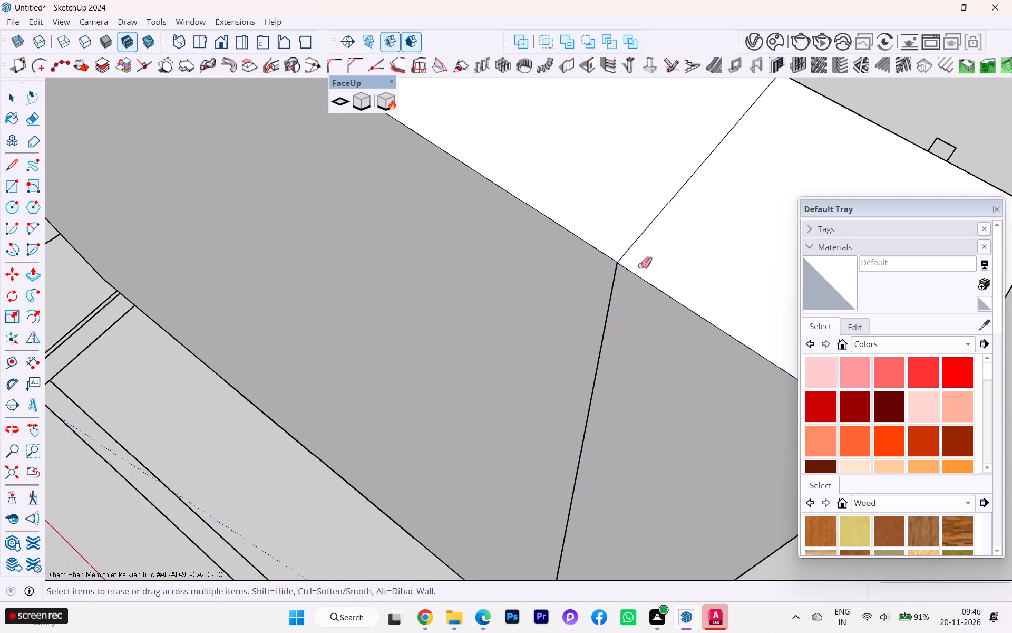
pyautogui.scroll(9, 640, 265)
pyautogui.scroll(-1, 620, 293)
pyautogui.scroll(3, 620, 293)
pyautogui.scroll(2, 591, 260)
pyautogui.scroll(-1, 590, 260)
pyautogui.scroll(9, 590, 260)
pyautogui.scroll(-2, 638, 238)
pyautogui.moveTo(644, 245); pyautogui.dragTo(644, 244, button='middle')
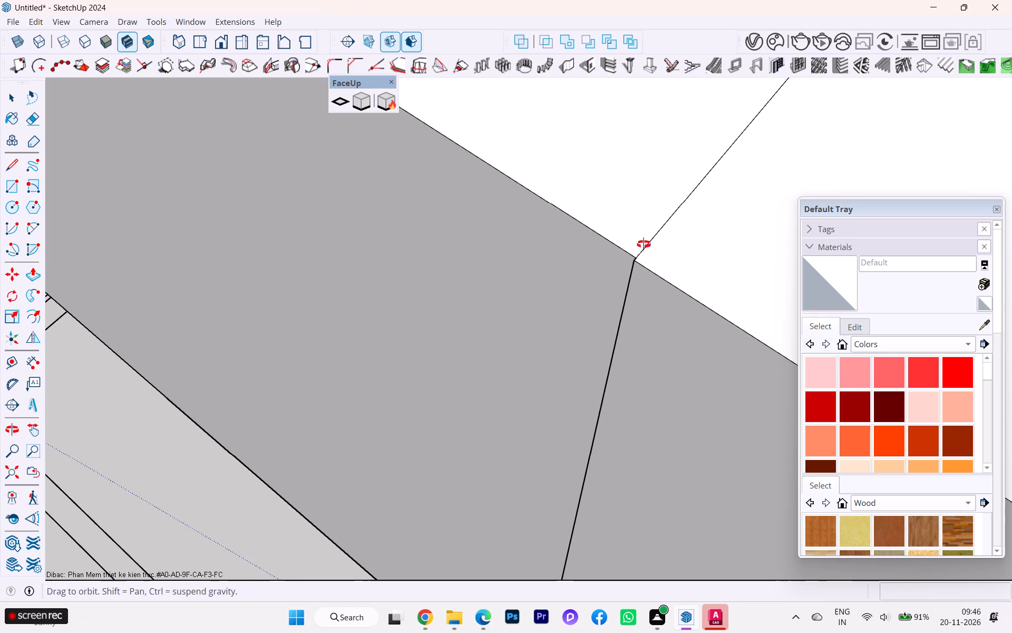
pyautogui.moveTo(644, 244); pyautogui.dragTo(888, 246, button='middle')
pyautogui.scroll(5, 594, 268)
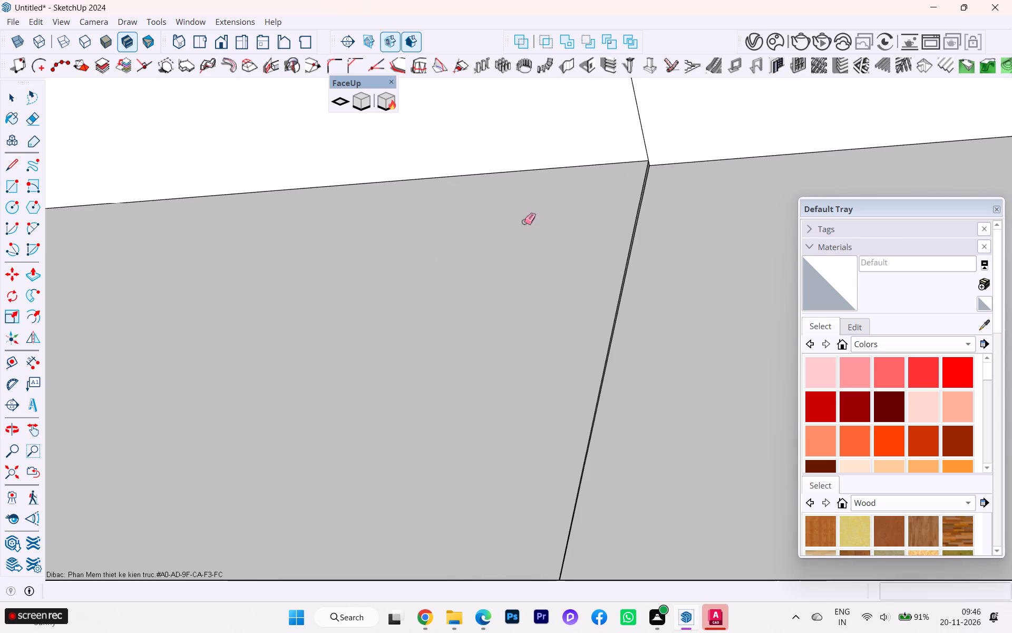
pyautogui.scroll(-4, 557, 260)
pyautogui.scroll(-4, 437, 224)
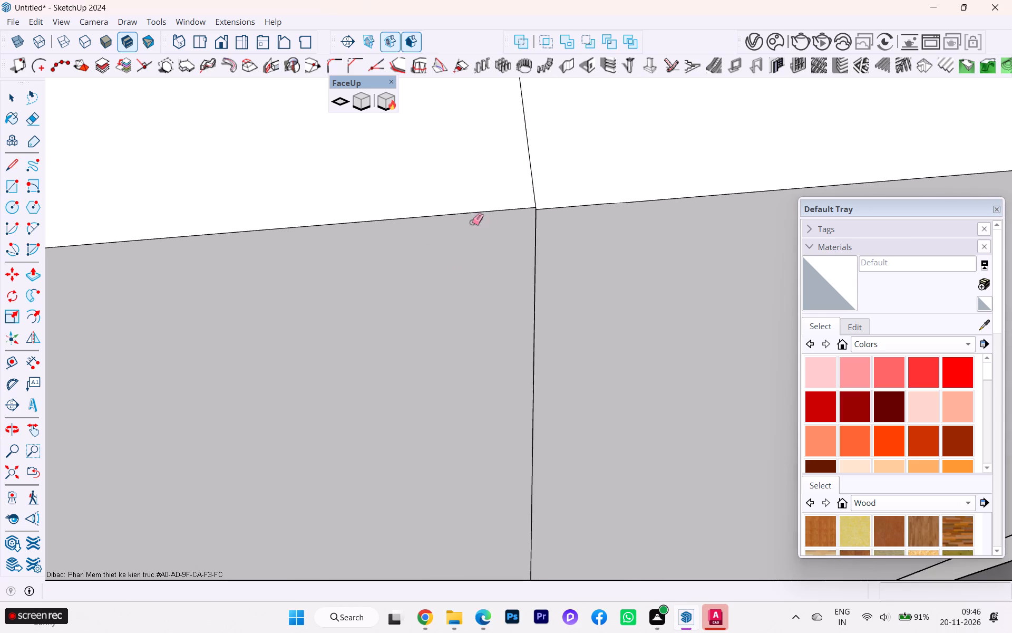
pyautogui.scroll(-3, 472, 222)
pyautogui.scroll(1, 479, 219)
pyautogui.scroll(-3, 479, 219)
pyautogui.scroll(1, 479, 219)
pyautogui.scroll(-4, 479, 219)
pyautogui.scroll(1, 486, 219)
pyautogui.scroll(-15, 486, 219)
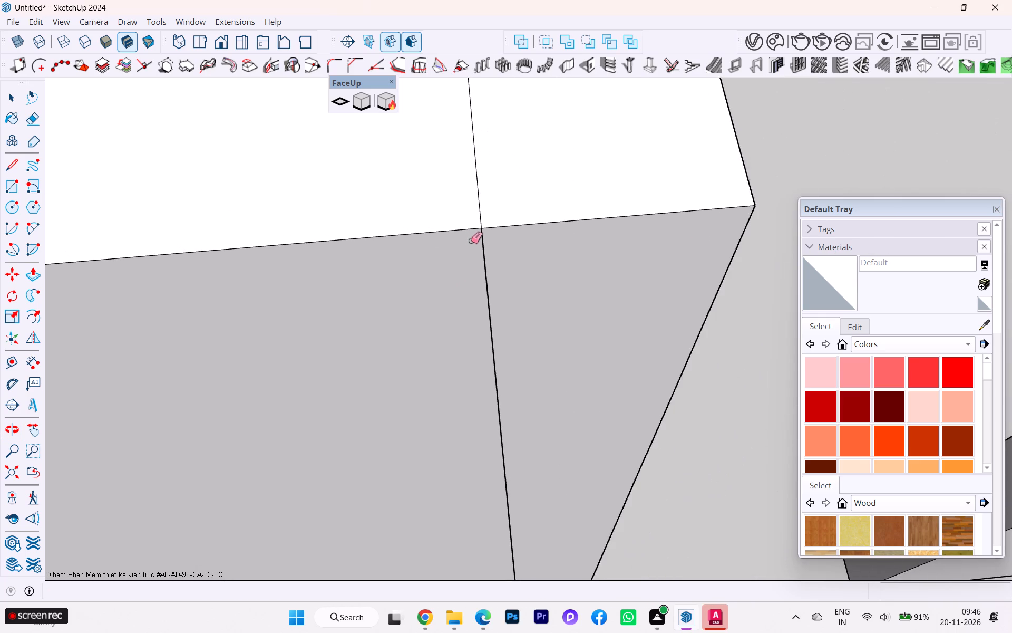
pyautogui.scroll(-2, 472, 242)
pyautogui.scroll(2, 473, 244)
pyautogui.scroll(-2, 473, 244)
pyautogui.scroll(-4, 540, 278)
pyautogui.scroll(2, 540, 279)
pyautogui.scroll(-1, 540, 279)
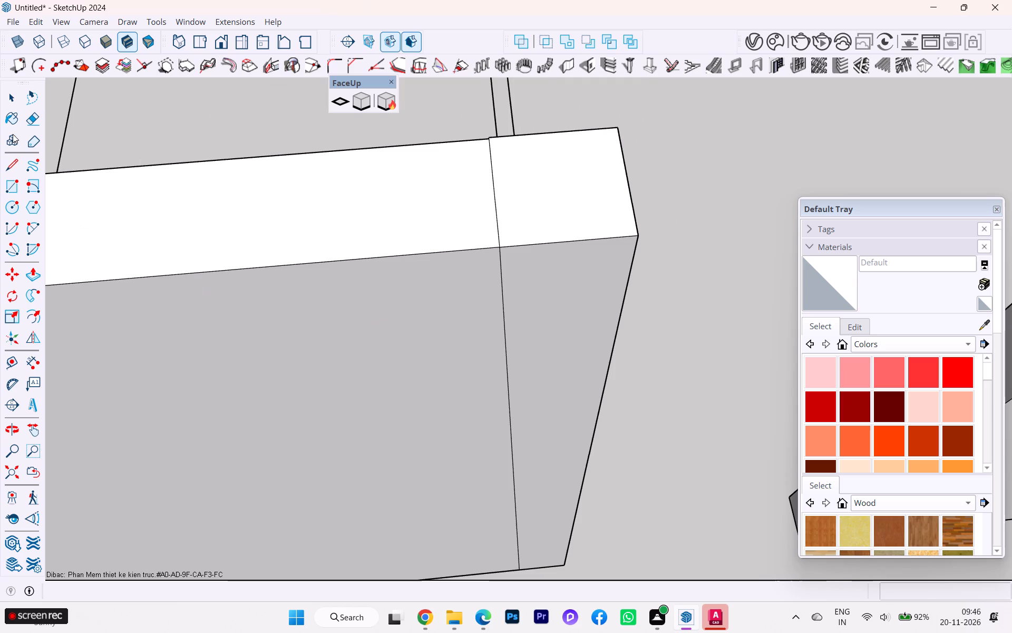
# Check the wall's thickness with a trial linear dimension along the top seam at this column, without placing it.
pyautogui.click(39, 361)
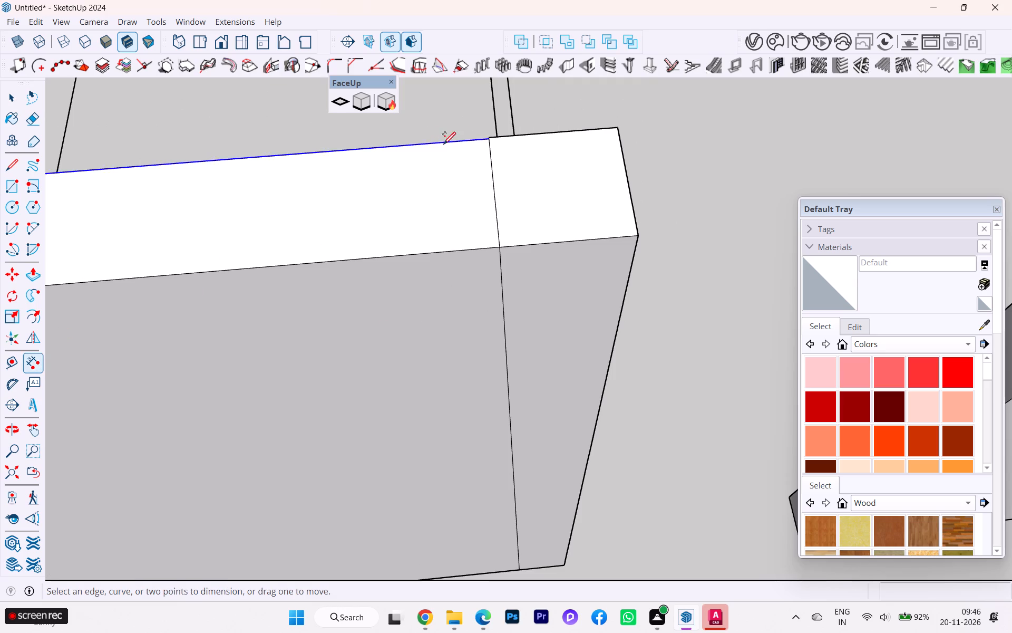
pyautogui.scroll(3, 470, 142)
pyautogui.click(498, 157)
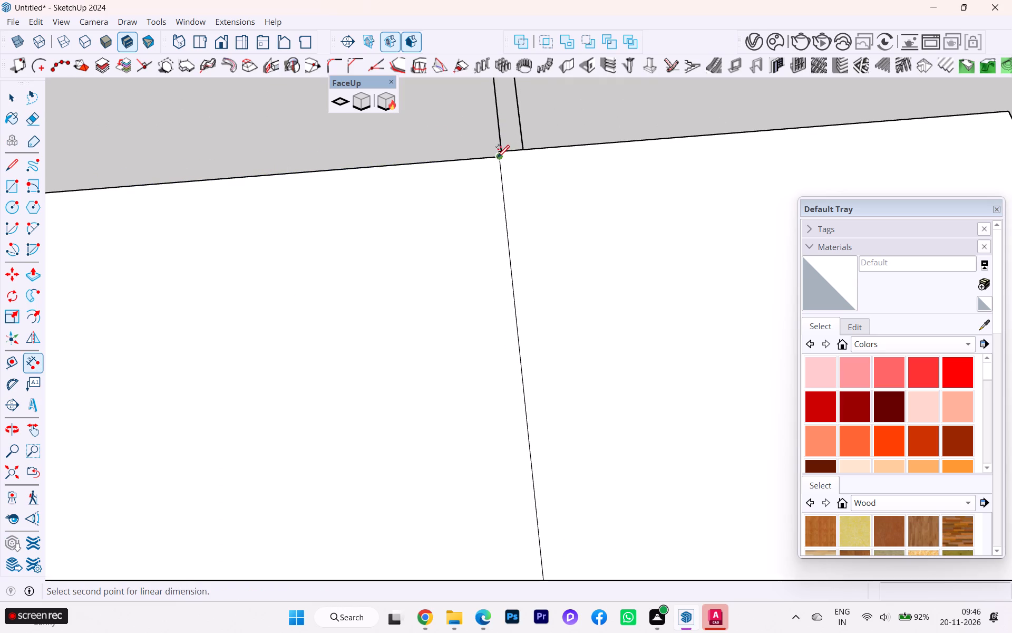
pyautogui.scroll(-5, 493, 155)
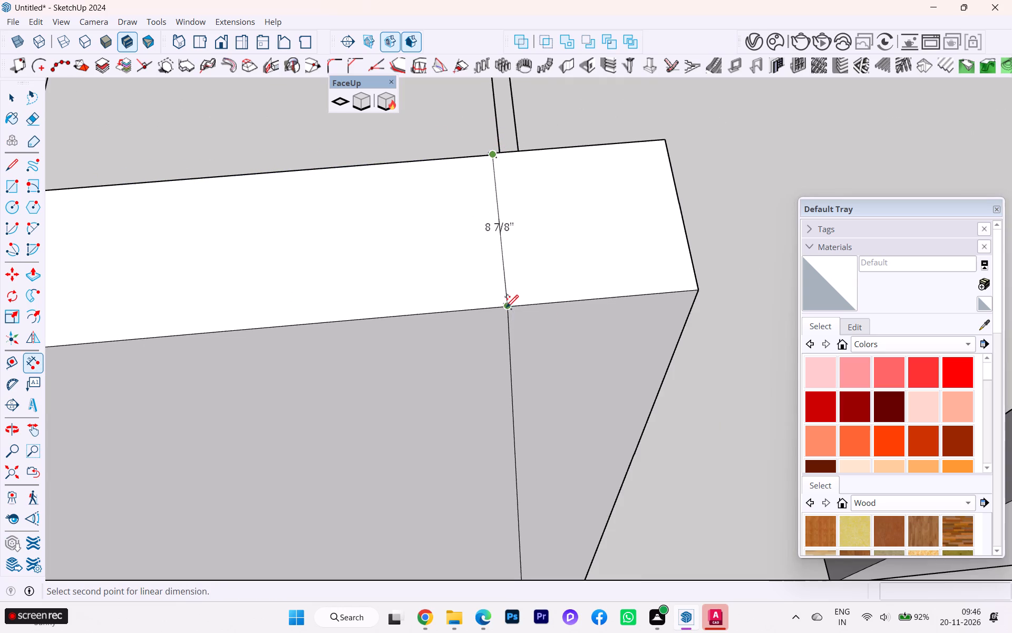
pyautogui.scroll(9, 504, 315)
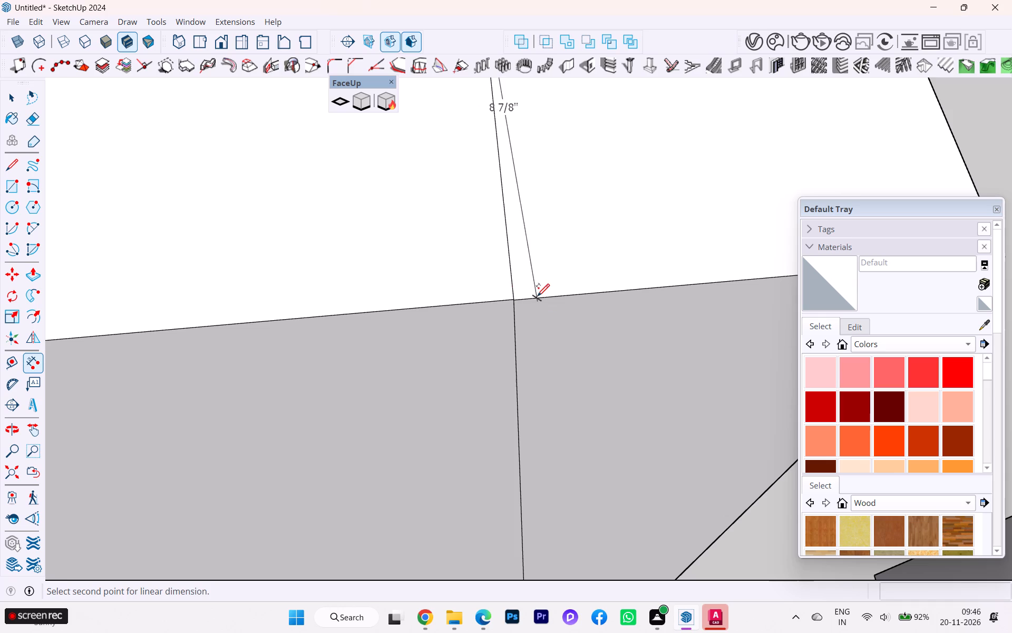
pyautogui.press('Escape')
# Push/Pull the front wall's outer face flush with the face of its column away from the stairs.
pyautogui.click(18, 98)
pyautogui.click(330, 442)
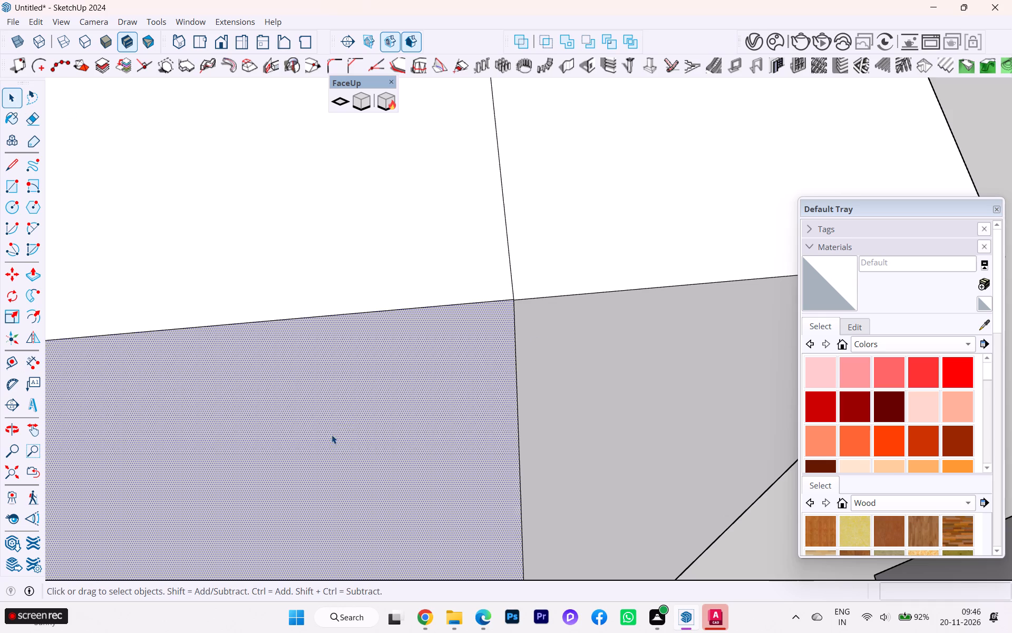
pyautogui.press('p')
pyautogui.click(347, 418)
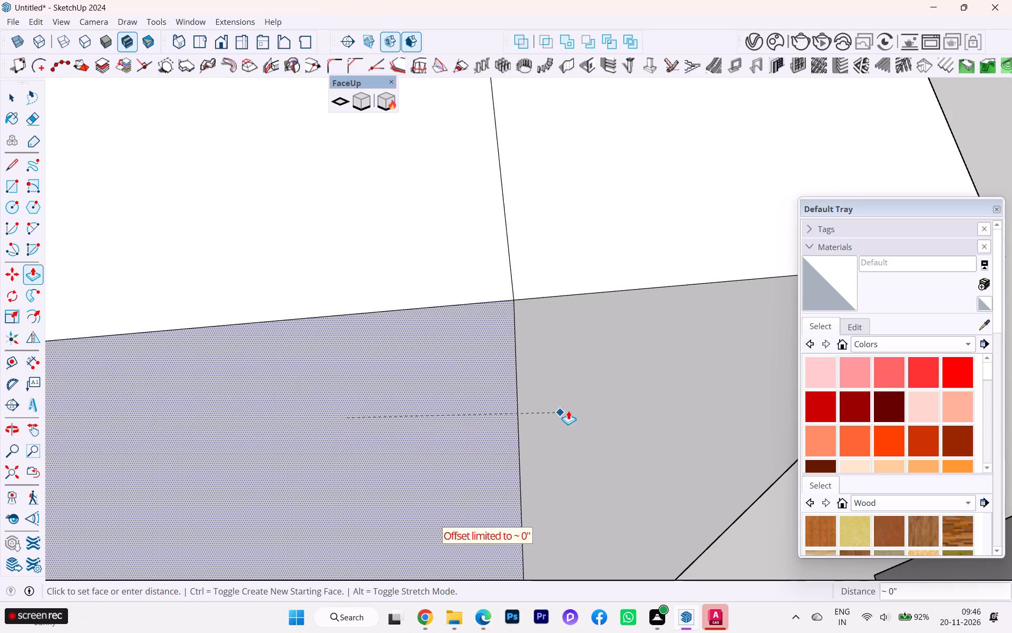
pyautogui.click(576, 407)
# Erase the vertical outer seam and the top seam between the front wall and its column away from the stairs.
pyautogui.scroll(5, 560, 344)
pyautogui.scroll(-5, 600, 266)
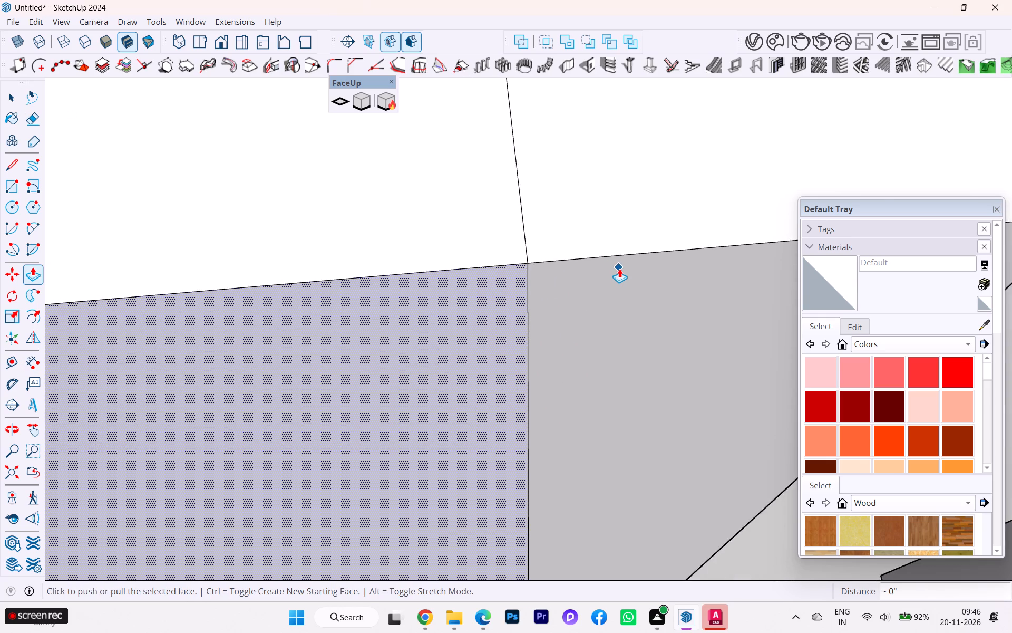
pyautogui.scroll(-2, 619, 268)
pyautogui.scroll(1, 619, 268)
pyautogui.scroll(-5, 619, 268)
pyautogui.scroll(1, 620, 274)
pyautogui.scroll(-1, 620, 274)
pyautogui.scroll(1, 620, 274)
pyautogui.scroll(-6, 620, 274)
pyautogui.scroll(1, 619, 282)
pyautogui.scroll(-10, 619, 283)
pyautogui.scroll(2, 608, 305)
pyautogui.scroll(-4, 608, 305)
pyautogui.scroll(2, 608, 305)
pyautogui.scroll(-6, 608, 305)
pyautogui.press('e')
pyautogui.scroll(2, 576, 352)
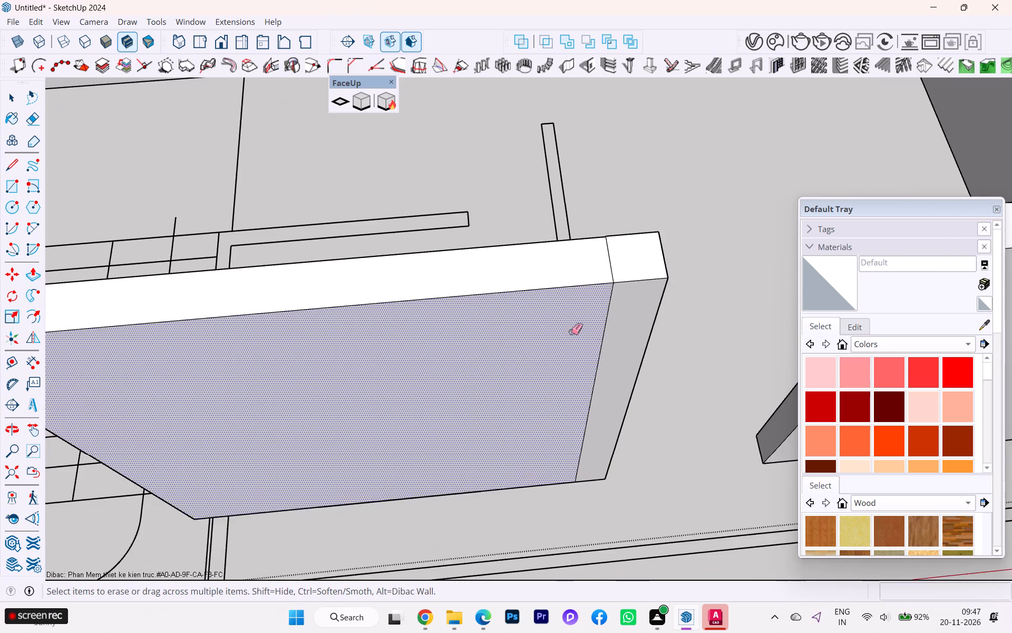
pyautogui.scroll(1, 571, 332)
pyautogui.click(616, 289)
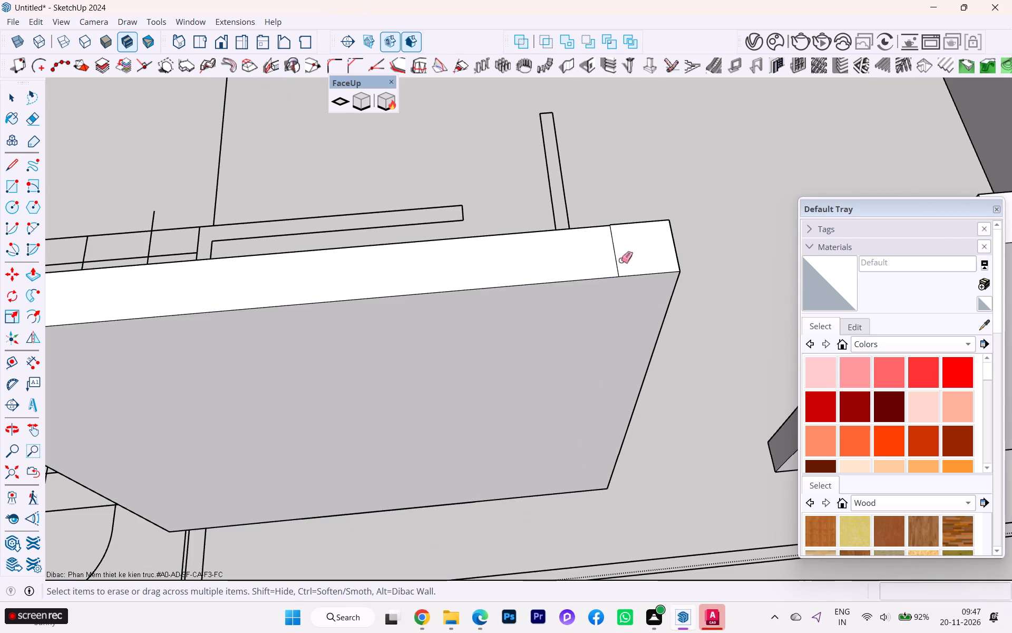
pyautogui.click(618, 256)
pyautogui.click(616, 253)
# Push/Pull the front wall's inner face about 1/8" to sit flush with the column away from the stairs.
pyautogui.scroll(-3, 588, 280)
pyautogui.moveTo(552, 306); pyautogui.dragTo(703, 372, button='middle')
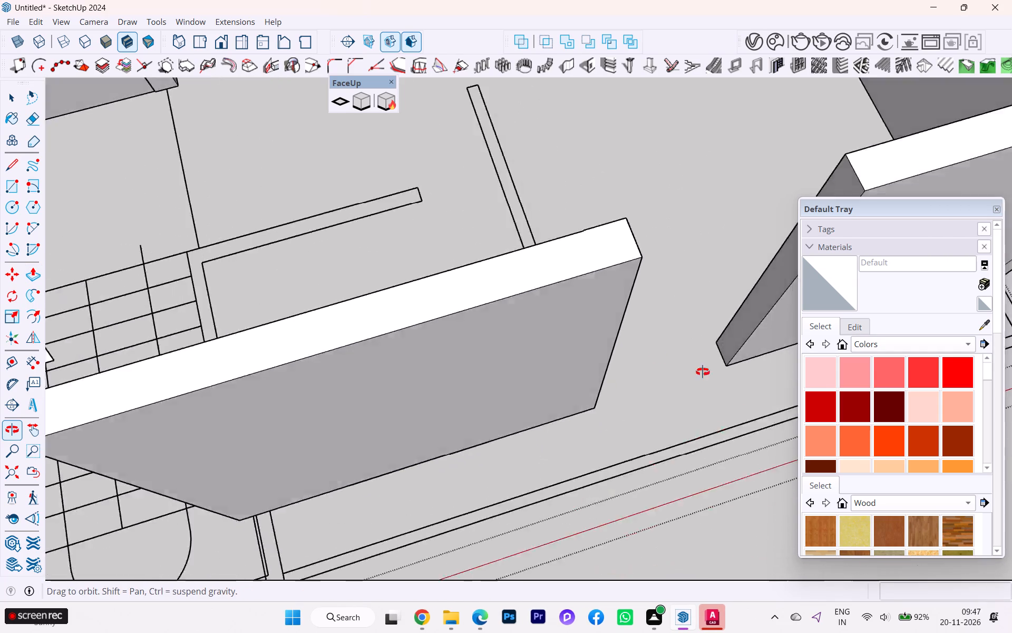
pyautogui.moveTo(703, 372); pyautogui.dragTo(901, 380, button='middle')
pyautogui.moveTo(473, 344); pyautogui.dragTo(987, 237, button='middle')
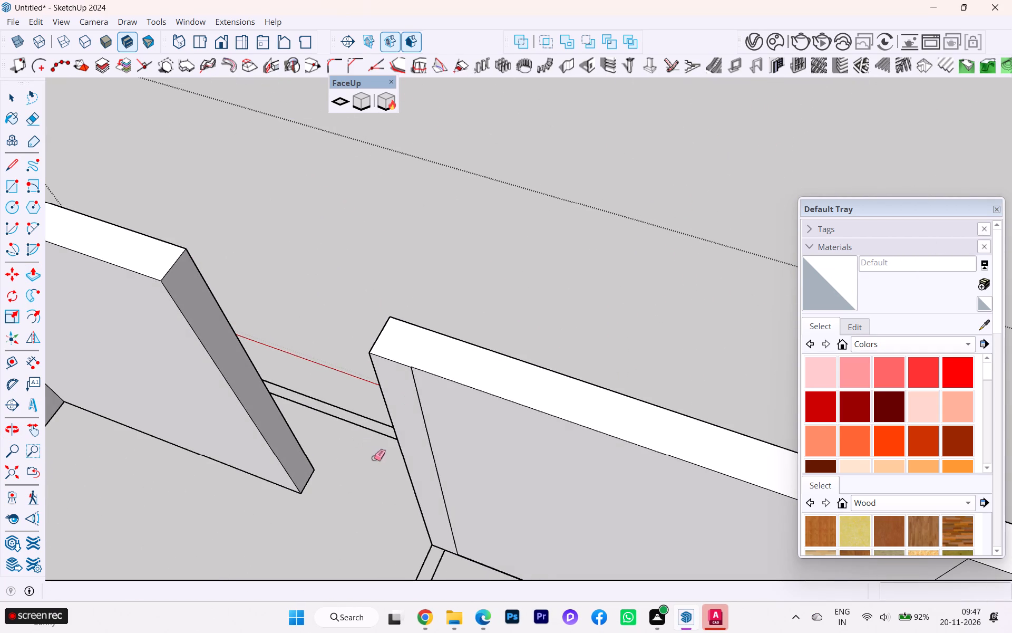
pyautogui.press('p')
pyautogui.click(471, 397)
pyautogui.click(405, 385)
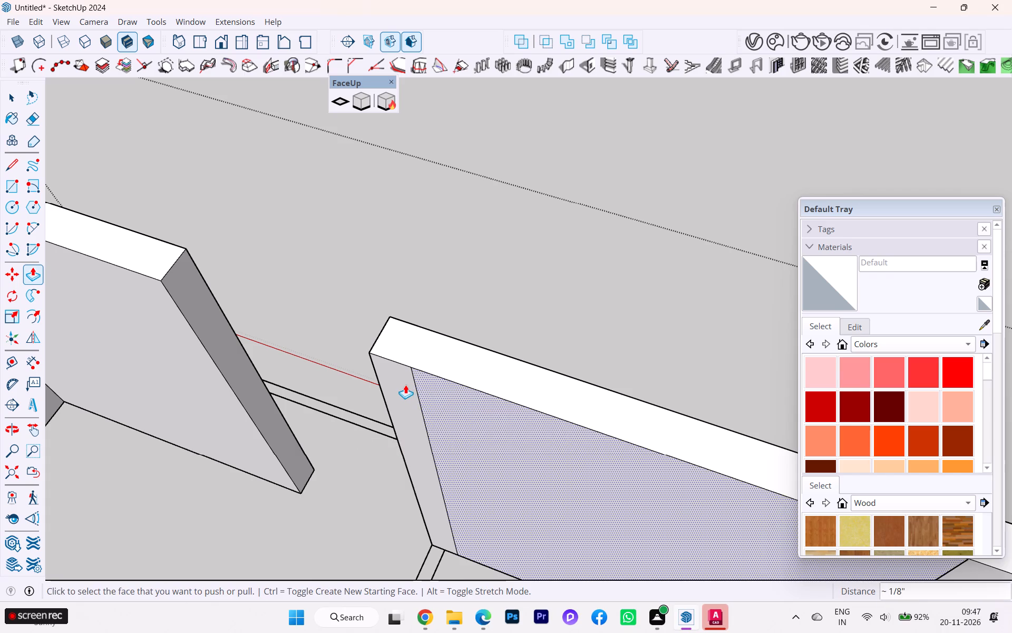
# Erase the vertical seam on the front wall's inner side at the column away from the stairs.
pyautogui.press('e')
pyautogui.click(414, 385)
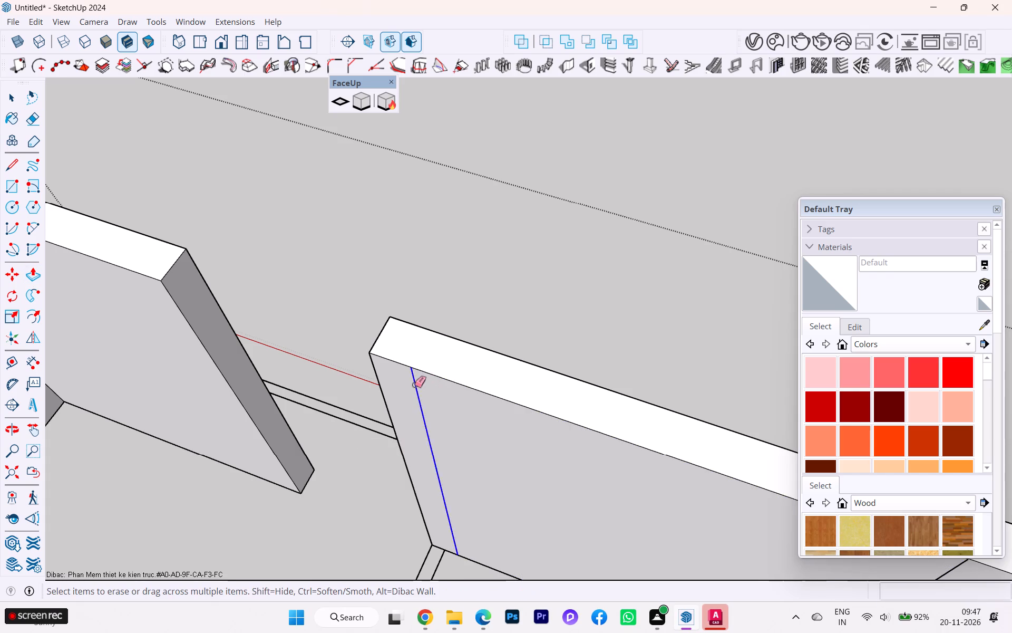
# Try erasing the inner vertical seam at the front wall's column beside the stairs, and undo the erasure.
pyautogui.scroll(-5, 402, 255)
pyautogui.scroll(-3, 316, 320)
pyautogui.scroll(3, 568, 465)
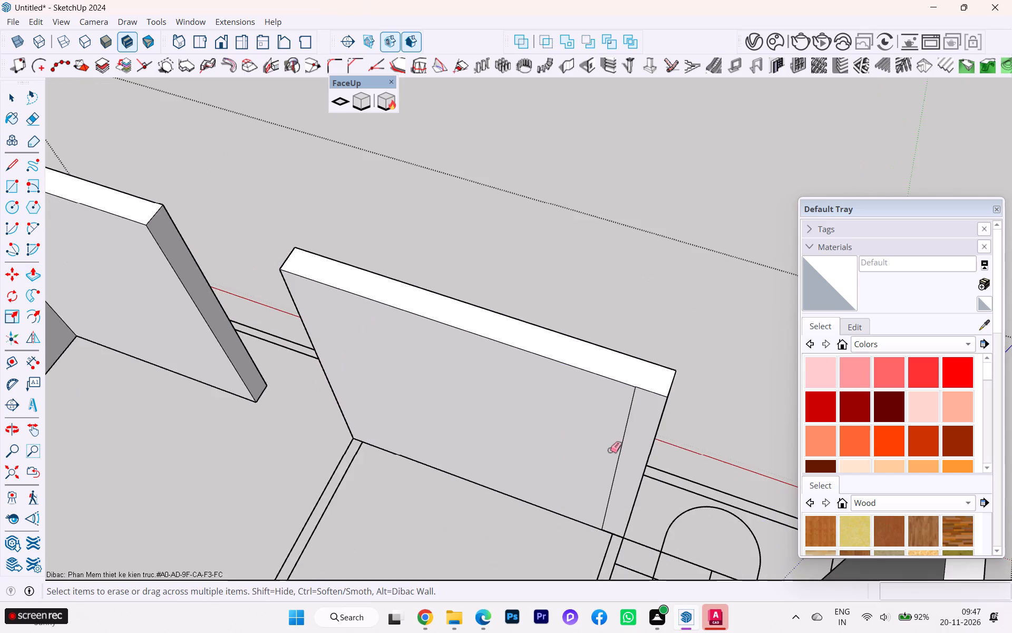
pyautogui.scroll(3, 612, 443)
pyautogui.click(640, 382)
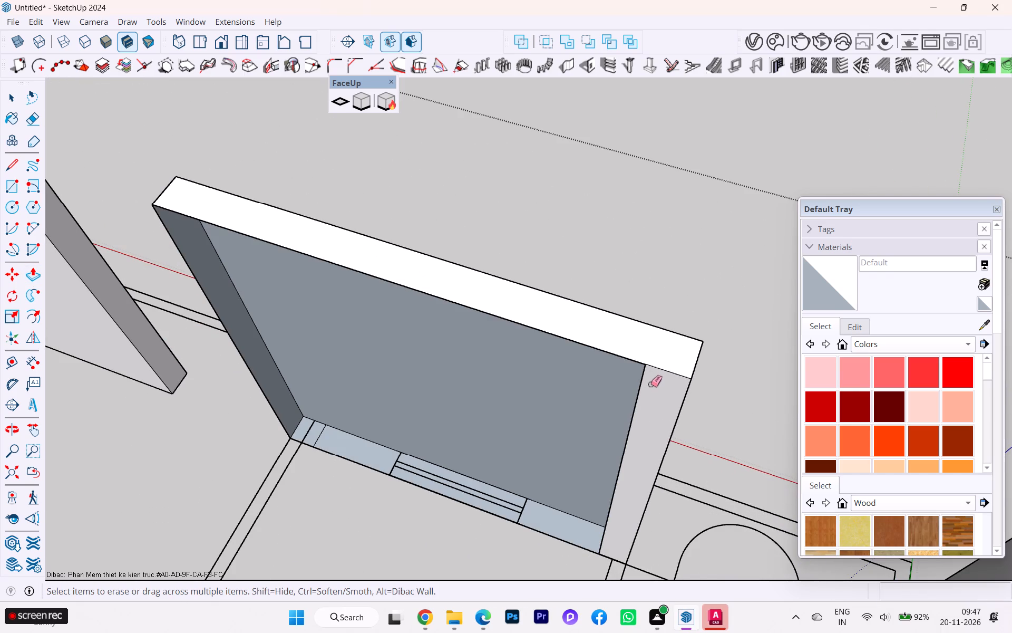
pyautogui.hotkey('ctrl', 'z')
# Push/Pull the inner face of the column beside the stairs about 1/8" to sit flush with the front wall.
pyautogui.scroll(4, 642, 393)
pyautogui.scroll(-2, 642, 393)
pyautogui.scroll(8, 642, 393)
pyautogui.scroll(-1, 665, 365)
pyautogui.scroll(2, 665, 365)
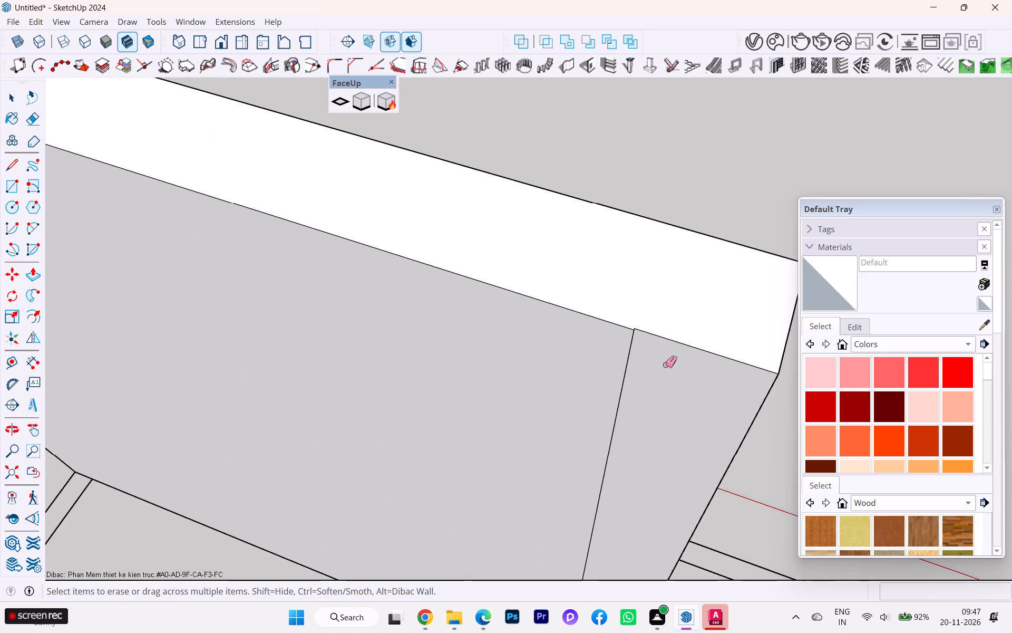
pyautogui.press('p')
pyautogui.click(661, 376)
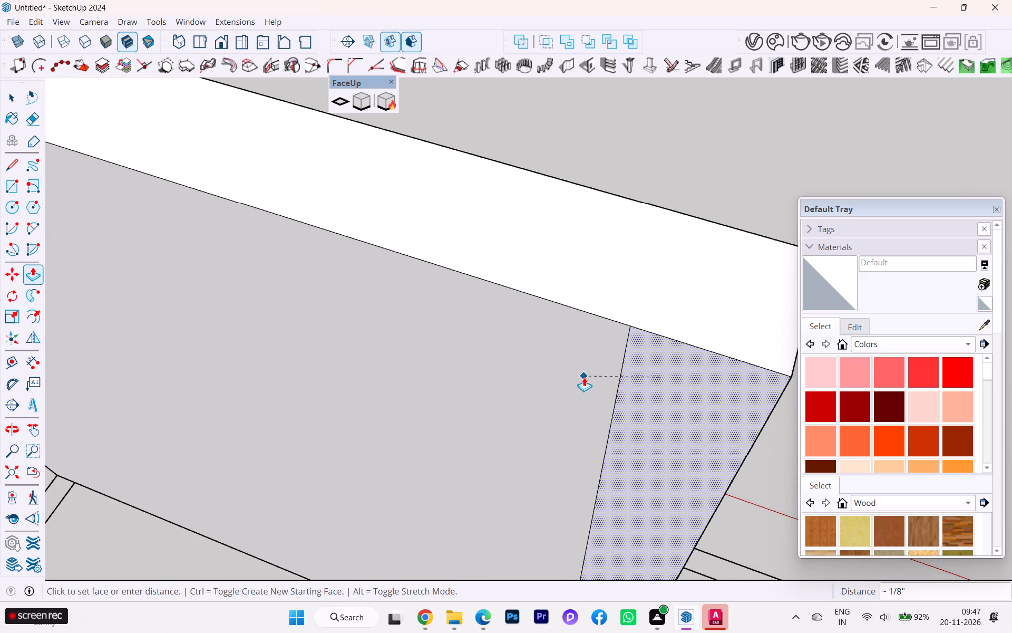
pyautogui.click(584, 377)
# Erase the vertical inner seam between the front wall and its column beside the stairs.
pyautogui.press('e')
pyautogui.click(630, 339)
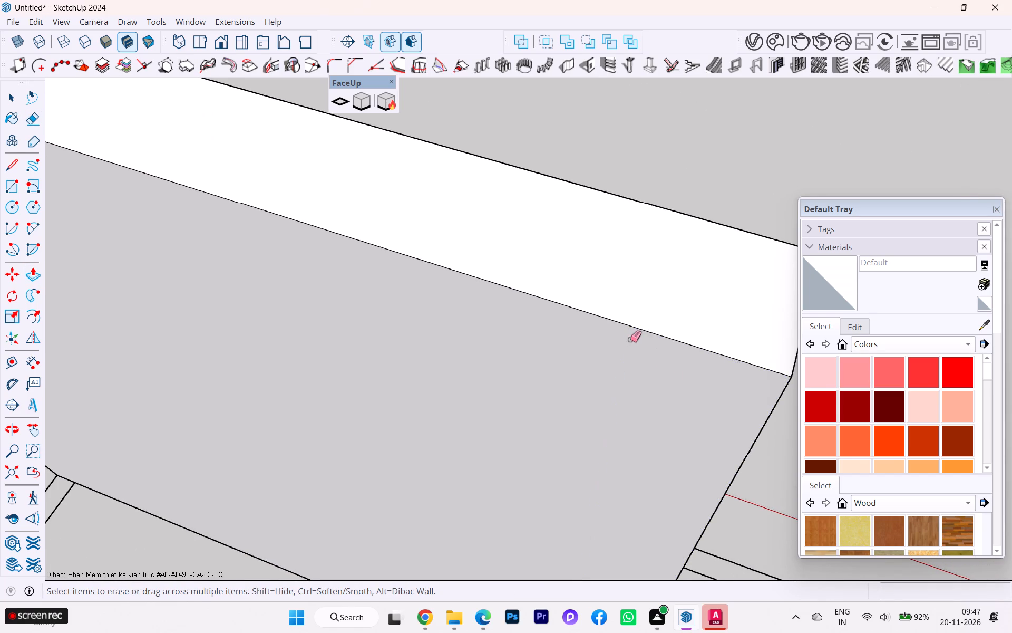
# Examine the cleaned-up front wall from its stair end and from inside the house.
pyautogui.scroll(-7, 293, 293)
pyautogui.moveTo(472, 322); pyautogui.dragTo(412, 311, button='middle')
pyautogui.scroll(-3, 499, 280)
pyautogui.scroll(2, 502, 284)
pyautogui.scroll(-3, 503, 284)
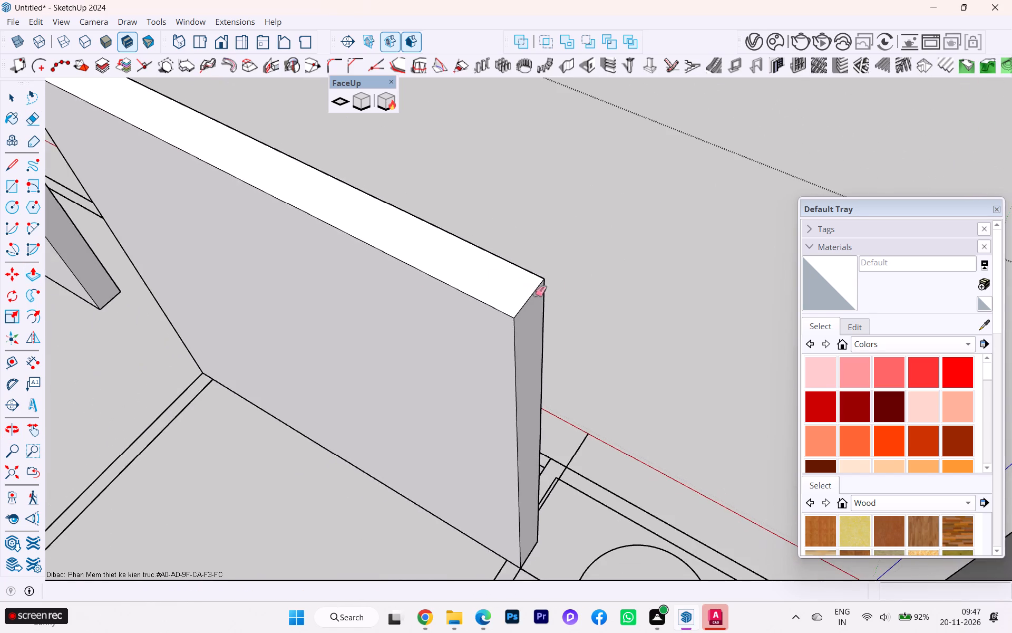
pyautogui.scroll(-5, 535, 294)
pyautogui.scroll(1, 571, 289)
pyautogui.scroll(-4, 571, 290)
pyautogui.scroll(1, 569, 302)
pyautogui.scroll(-3, 566, 304)
pyautogui.moveTo(464, 366); pyautogui.dragTo(619, 378, button='middle')
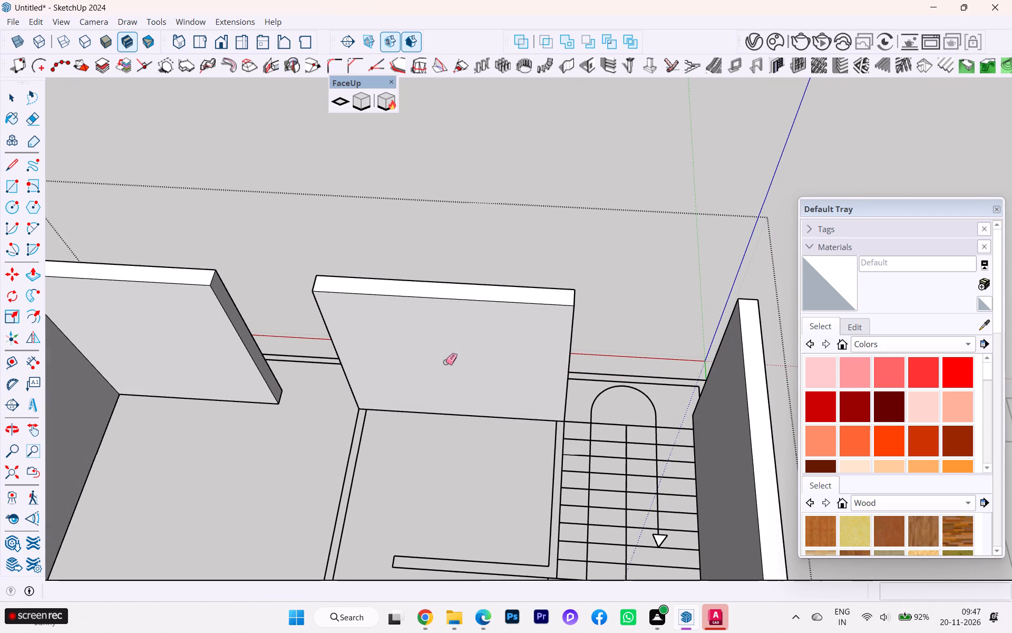
# Draw a rectangle about 7' 1 1/8" by 4 1/2" over the partition outline running alongside the stairs from the front wall.
pyautogui.scroll(-5, 612, 359)
pyautogui.scroll(1, 612, 359)
pyautogui.scroll(-1, 612, 359)
pyautogui.scroll(-3, 548, 288)
pyautogui.scroll(1, 513, 341)
pyautogui.scroll(-1, 500, 354)
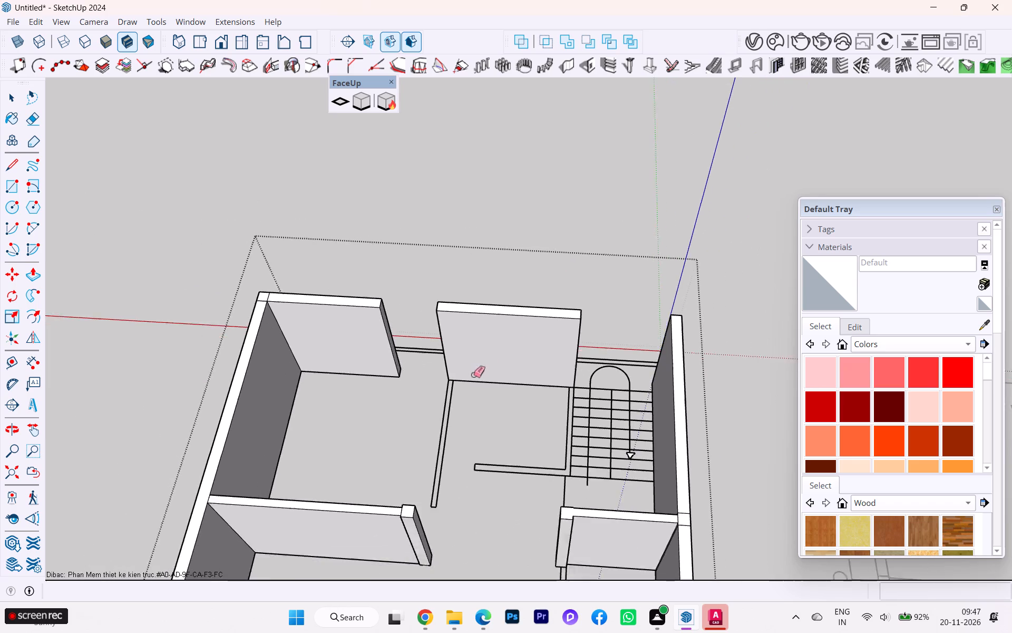
pyautogui.moveTo(462, 381); pyautogui.dragTo(551, 372, button='middle')
pyautogui.click(6, 190)
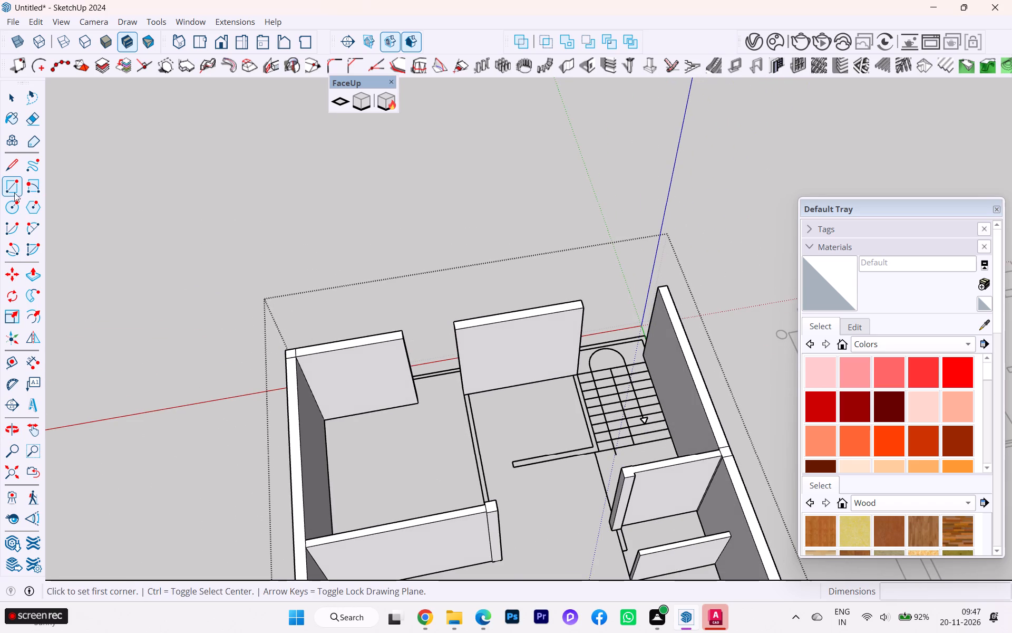
pyautogui.scroll(5, 475, 494)
pyautogui.scroll(6, 547, 455)
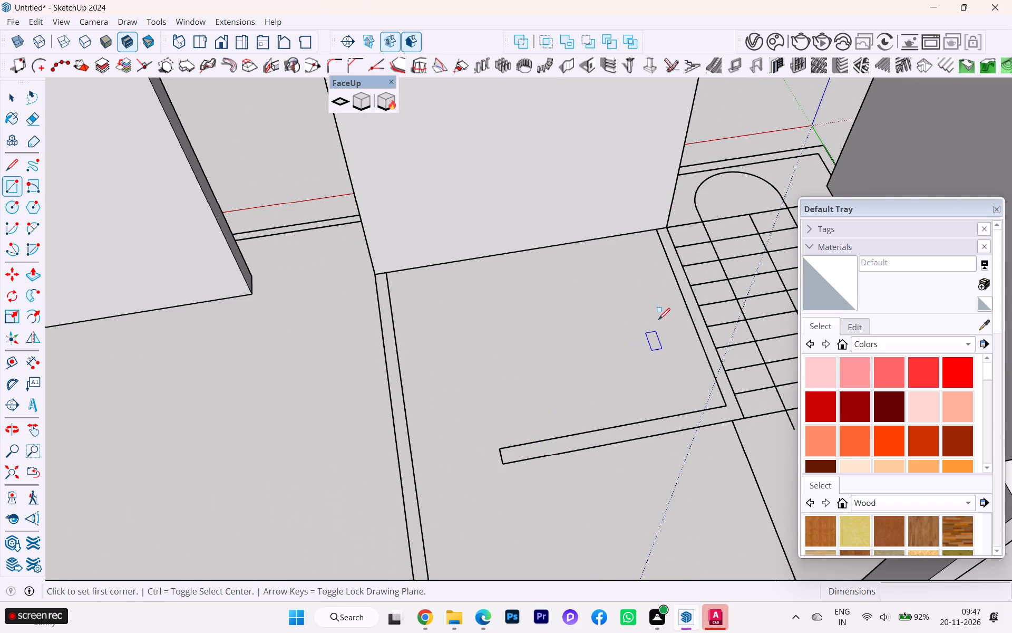
pyautogui.scroll(4, 672, 255)
pyautogui.click(654, 220)
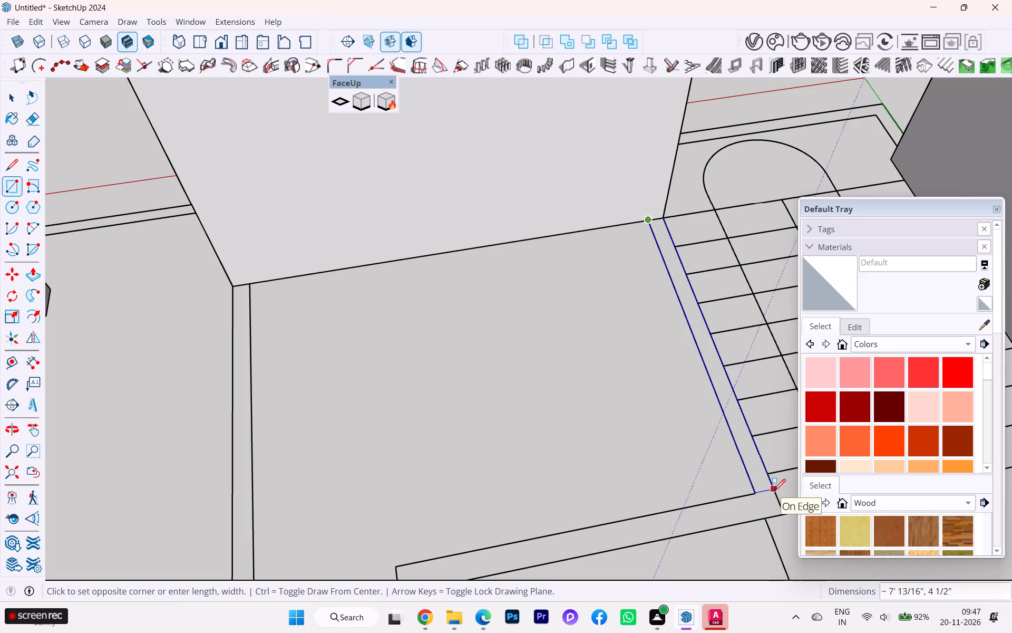
pyautogui.click(776, 491)
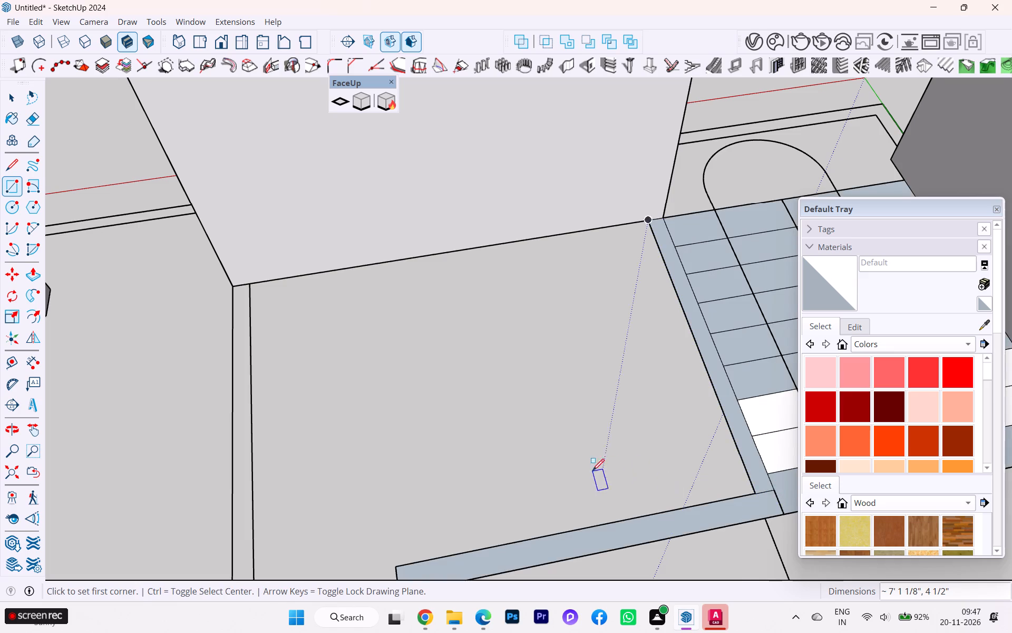
pyautogui.scroll(-4, 581, 472)
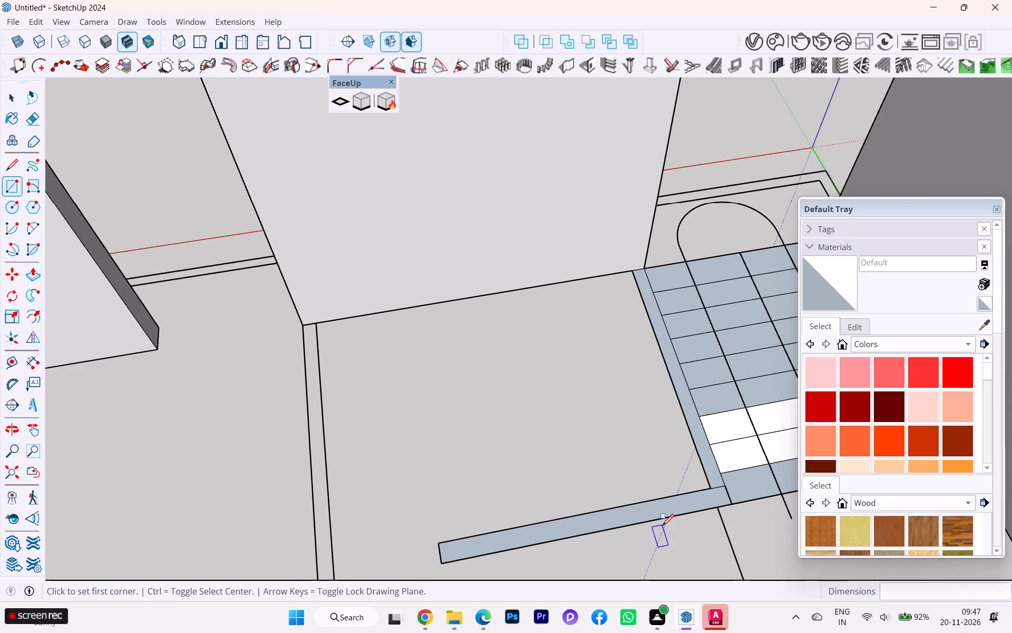
# Erase the short edge across the stair-side partition at its corner with the cross partition.
pyautogui.press('e')
pyautogui.scroll(5, 693, 522)
pyautogui.click(731, 472)
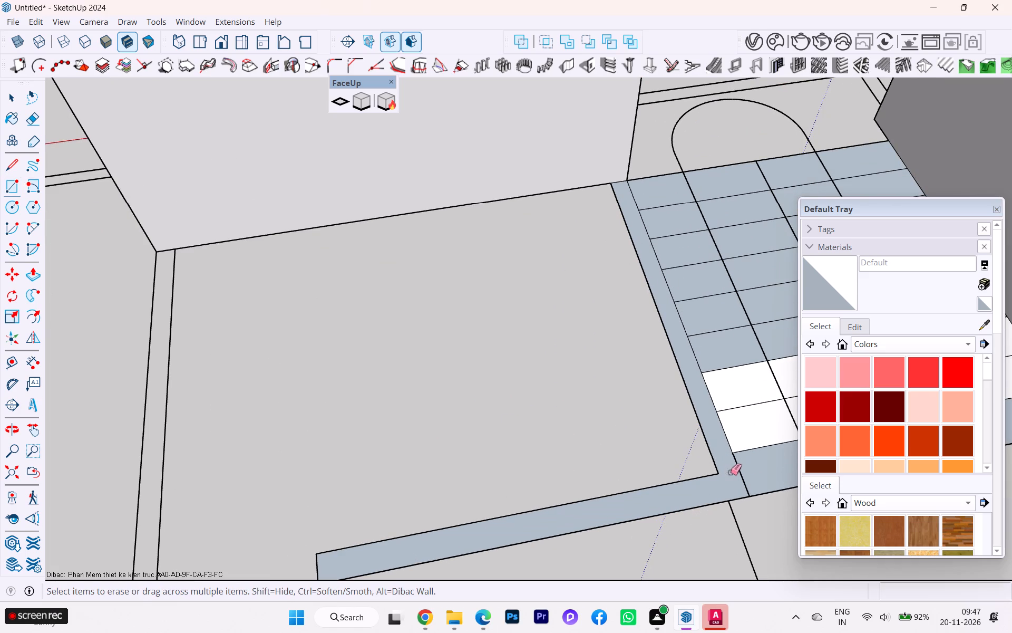
# Delete the six lower stair strip faces together with the joined L-shaped partition face, keeping the outlines.
pyautogui.scroll(-3, 639, 475)
pyautogui.scroll(-5, 707, 478)
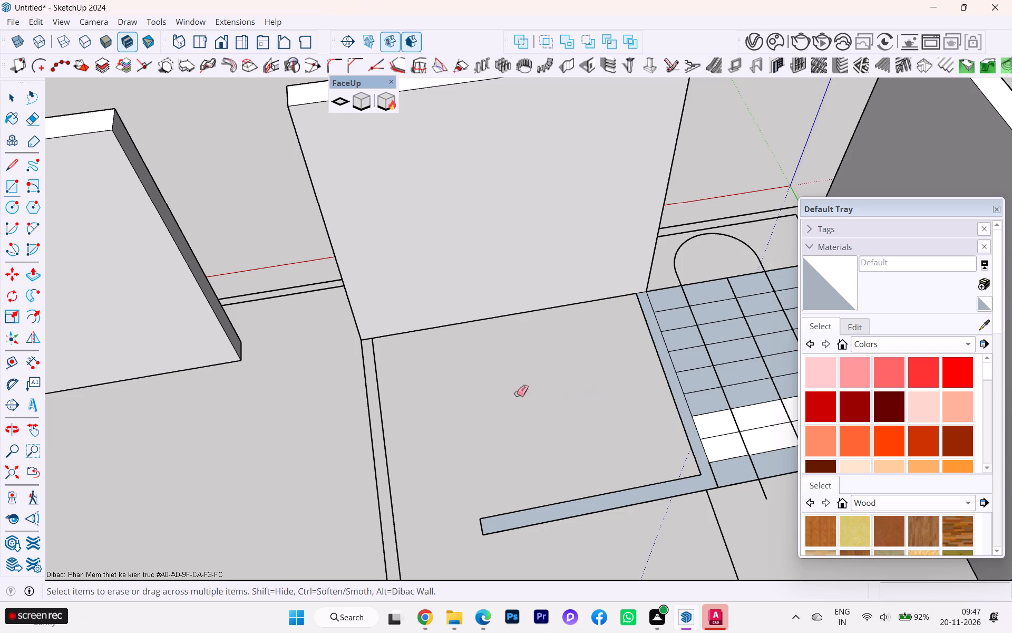
pyautogui.click(13, 101)
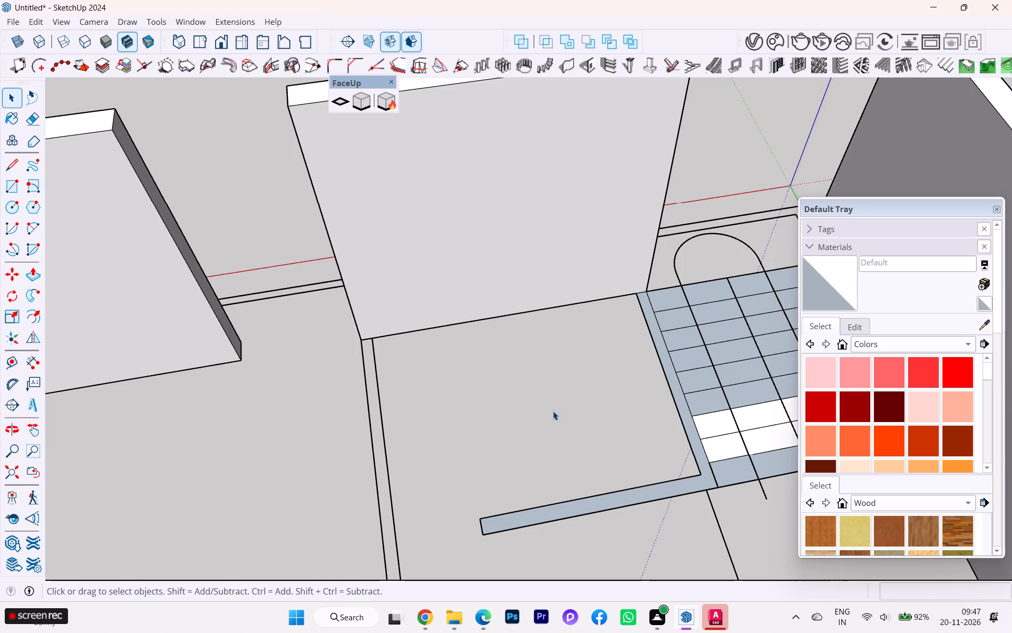
pyautogui.keyDown('ctrl'); pyautogui.click(689, 366); pyautogui.keyUp('ctrl')
pyautogui.keyDown('ctrl'); pyautogui.click(693, 377); pyautogui.keyUp('ctrl')
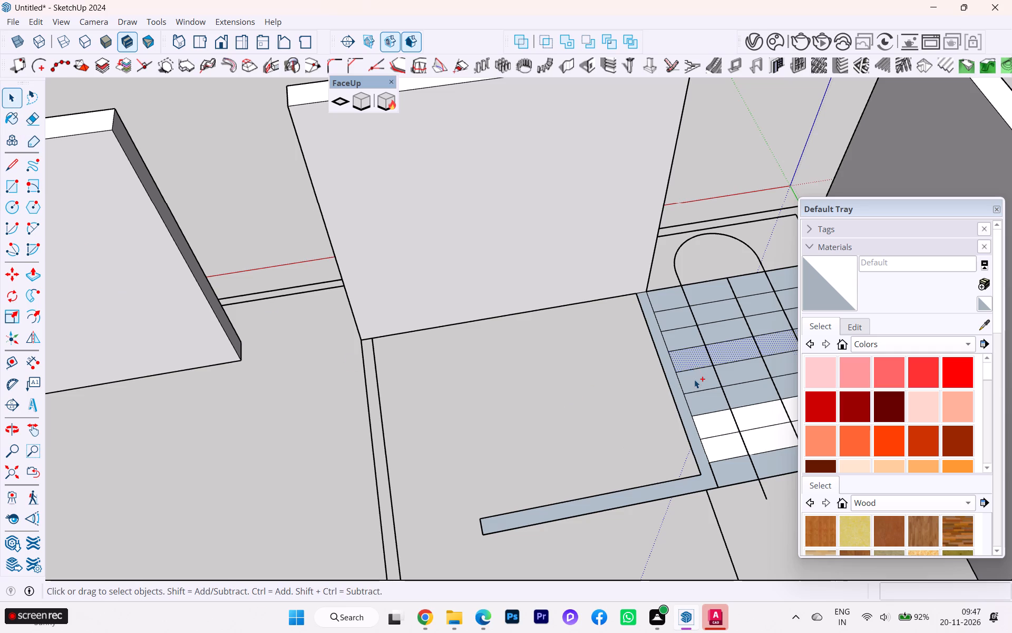
pyautogui.keyDown('ctrl'); pyautogui.click(705, 399); pyautogui.keyUp('ctrl')
pyautogui.keyDown('ctrl'); pyautogui.click(715, 417); pyautogui.keyUp('ctrl')
pyautogui.keyDown('ctrl'); pyautogui.click(724, 439); pyautogui.keyUp('ctrl')
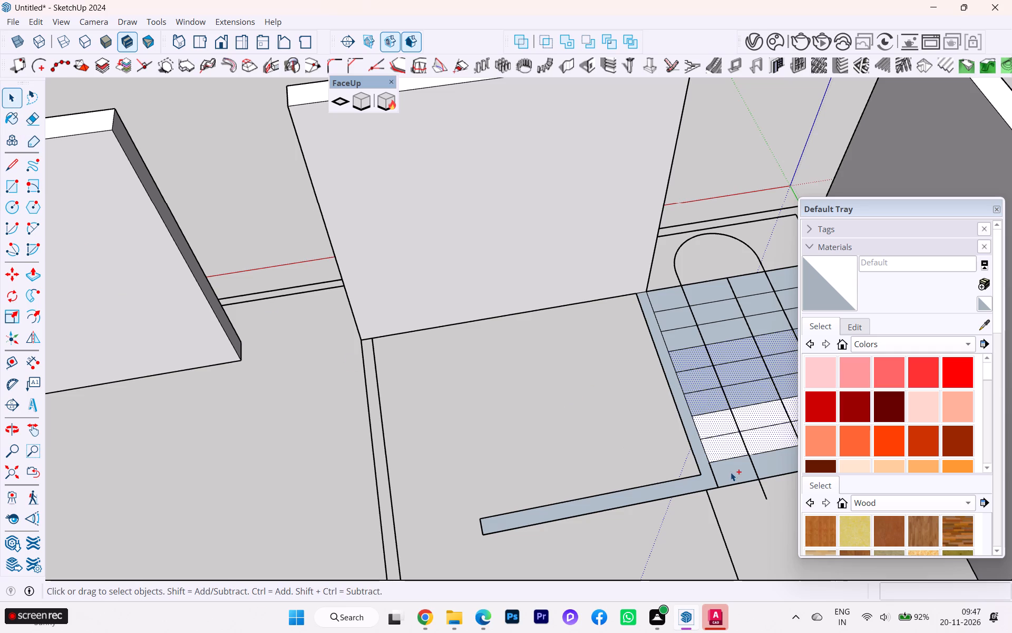
pyautogui.keyDown('ctrl'); pyautogui.click(731, 472); pyautogui.keyUp('ctrl')
pyautogui.press('Pause')
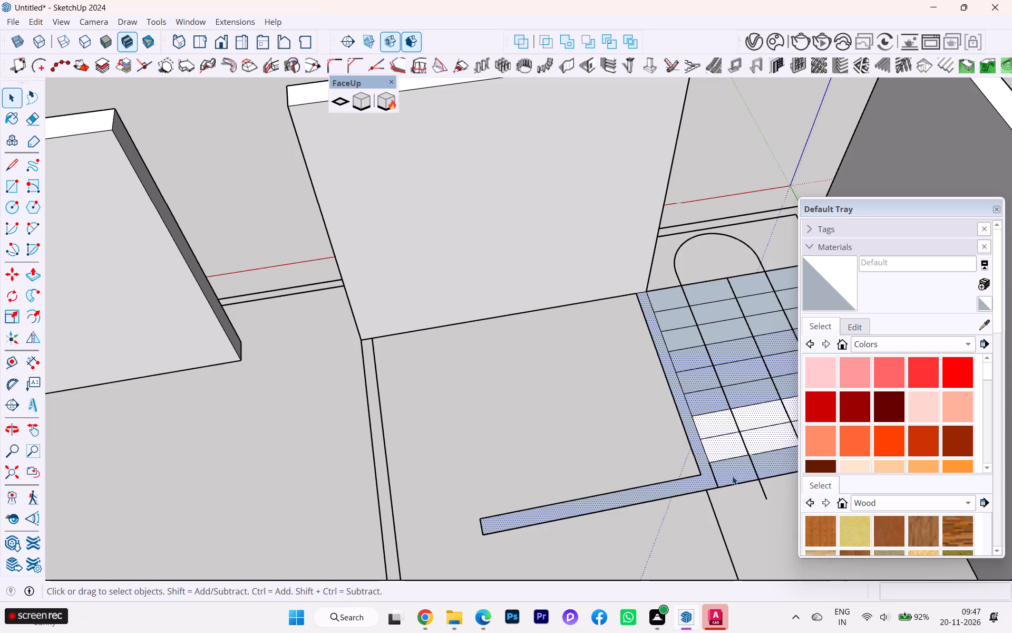
pyautogui.press('Delete')
# Delete the three remaining stair tread faces nearest the front wall, keeping their edges.
pyautogui.click(685, 339)
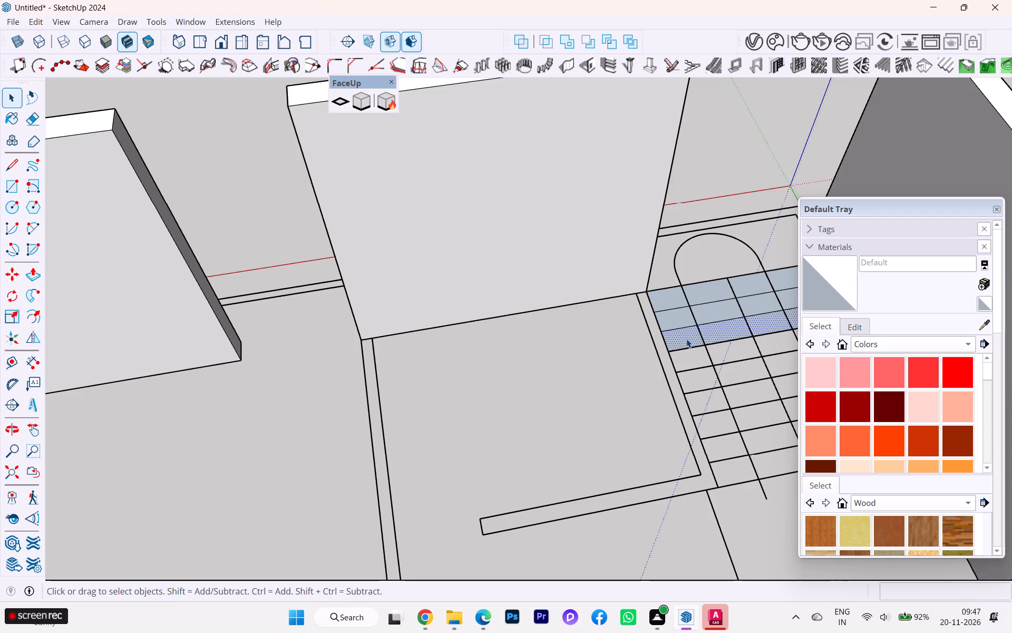
pyautogui.press('Delete')
pyautogui.click(685, 318)
pyautogui.press('Delete')
pyautogui.click(669, 298)
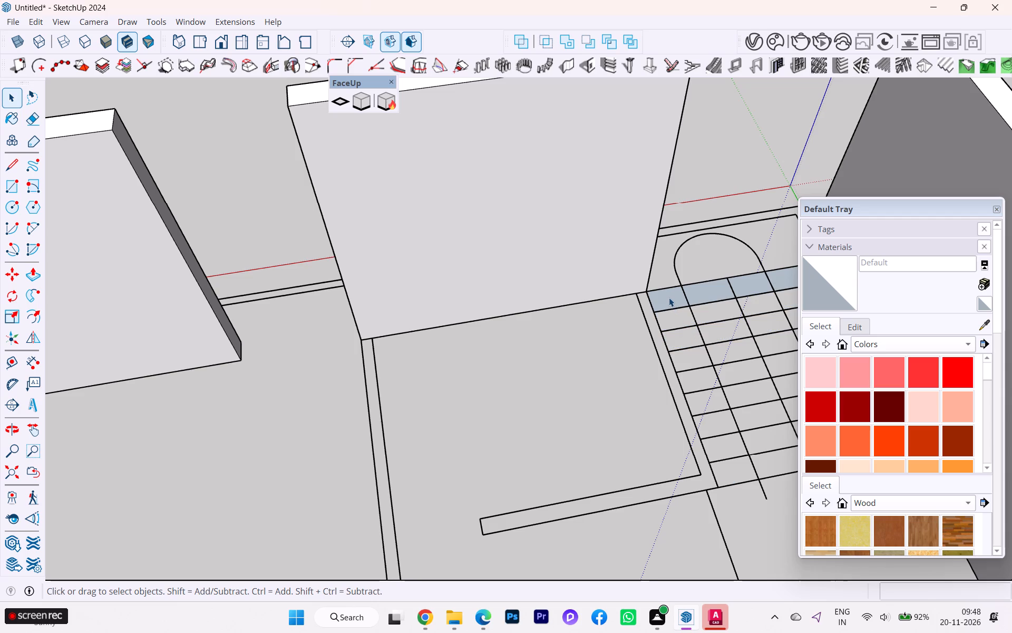
pyautogui.press('Delete')
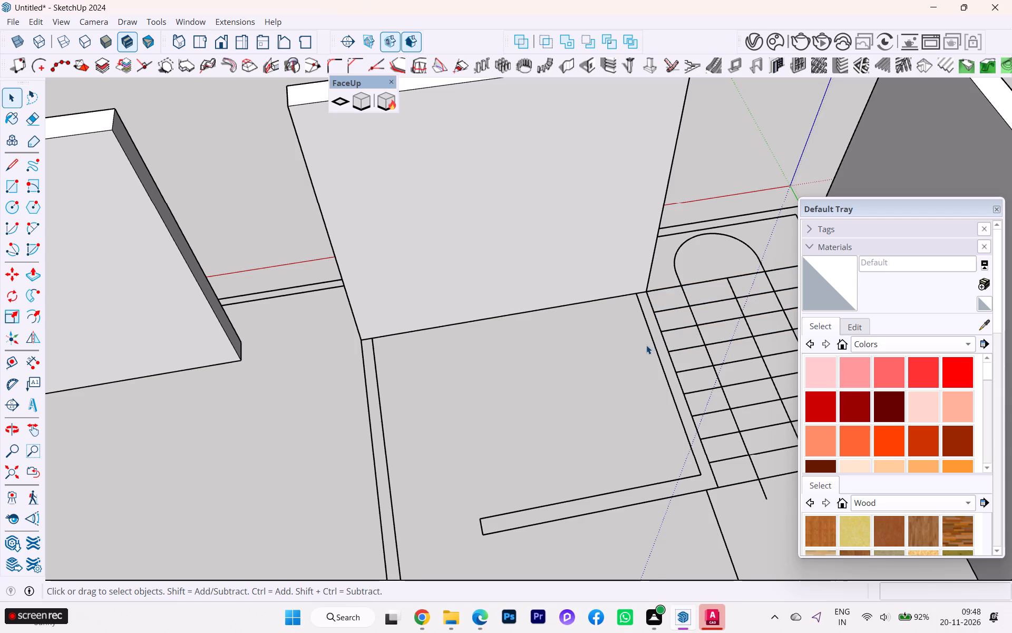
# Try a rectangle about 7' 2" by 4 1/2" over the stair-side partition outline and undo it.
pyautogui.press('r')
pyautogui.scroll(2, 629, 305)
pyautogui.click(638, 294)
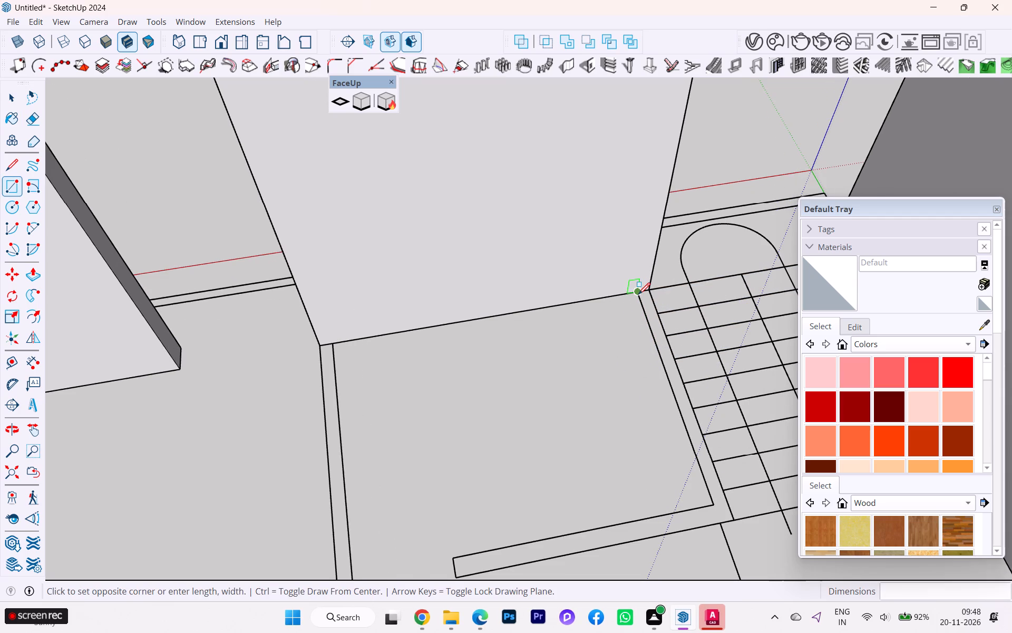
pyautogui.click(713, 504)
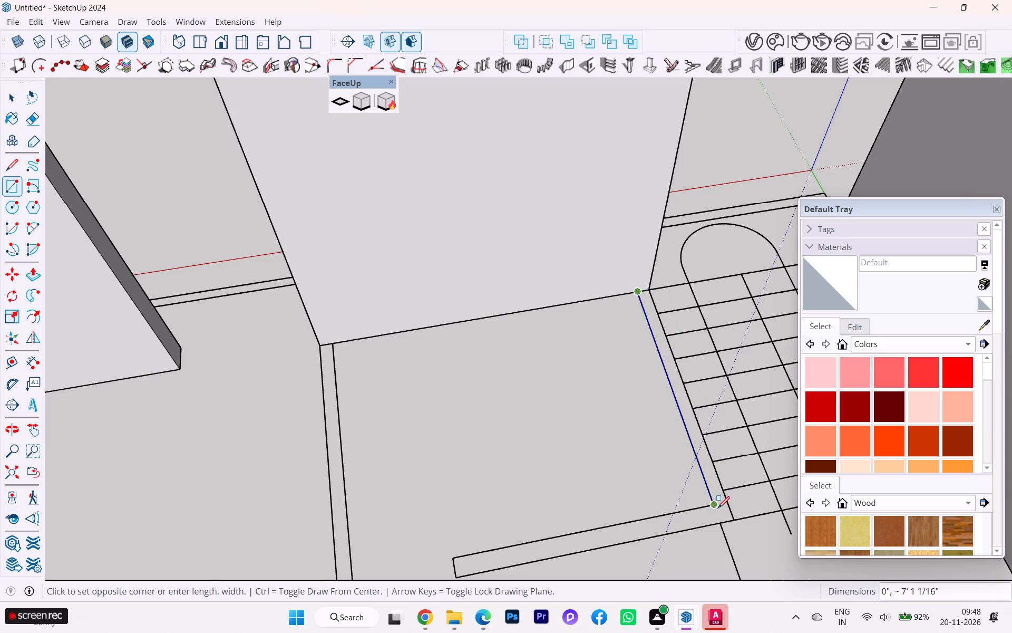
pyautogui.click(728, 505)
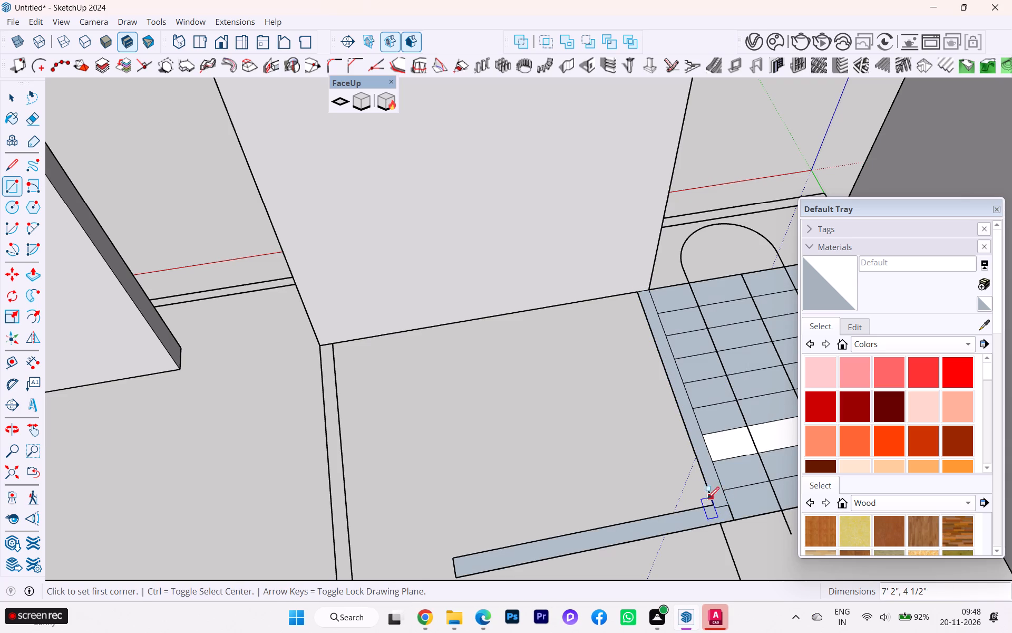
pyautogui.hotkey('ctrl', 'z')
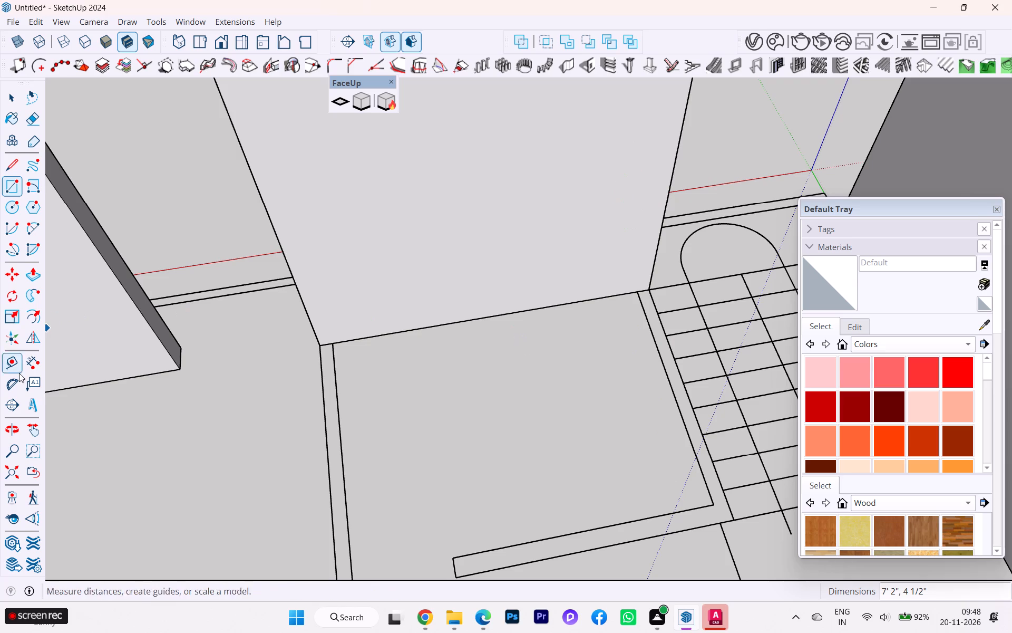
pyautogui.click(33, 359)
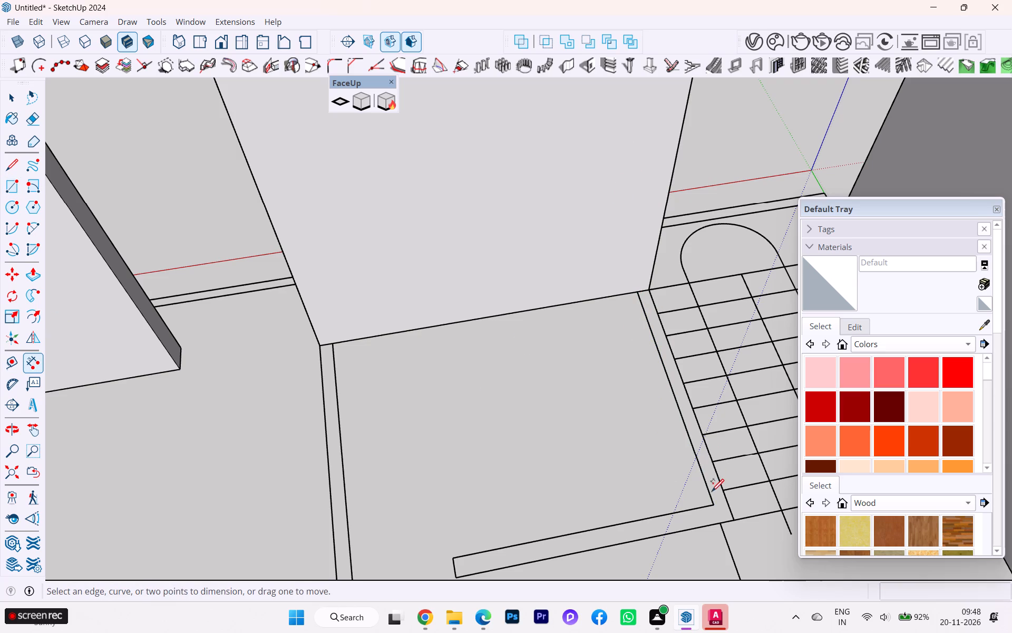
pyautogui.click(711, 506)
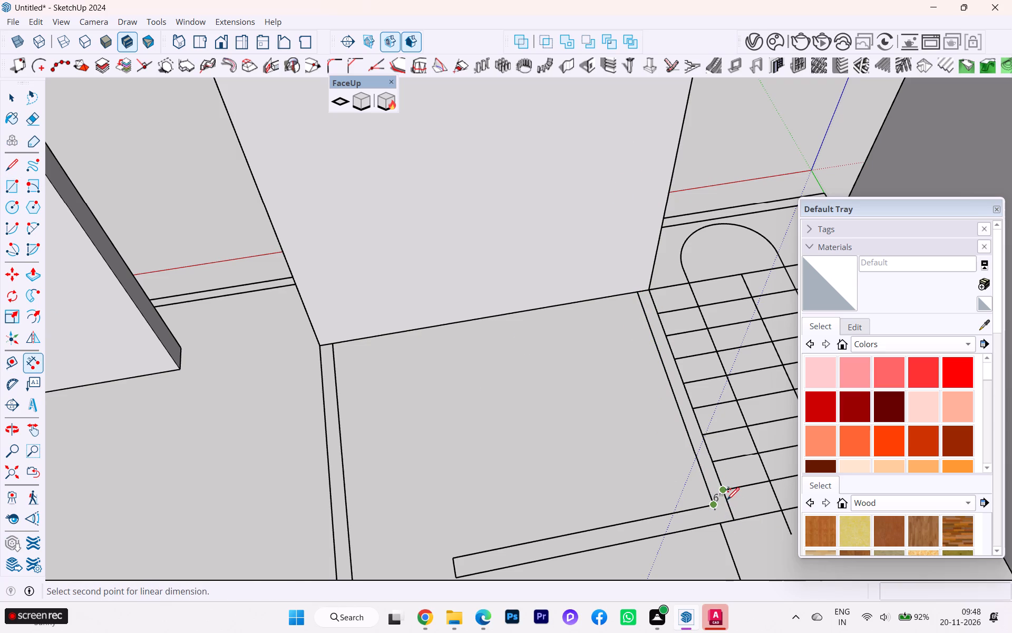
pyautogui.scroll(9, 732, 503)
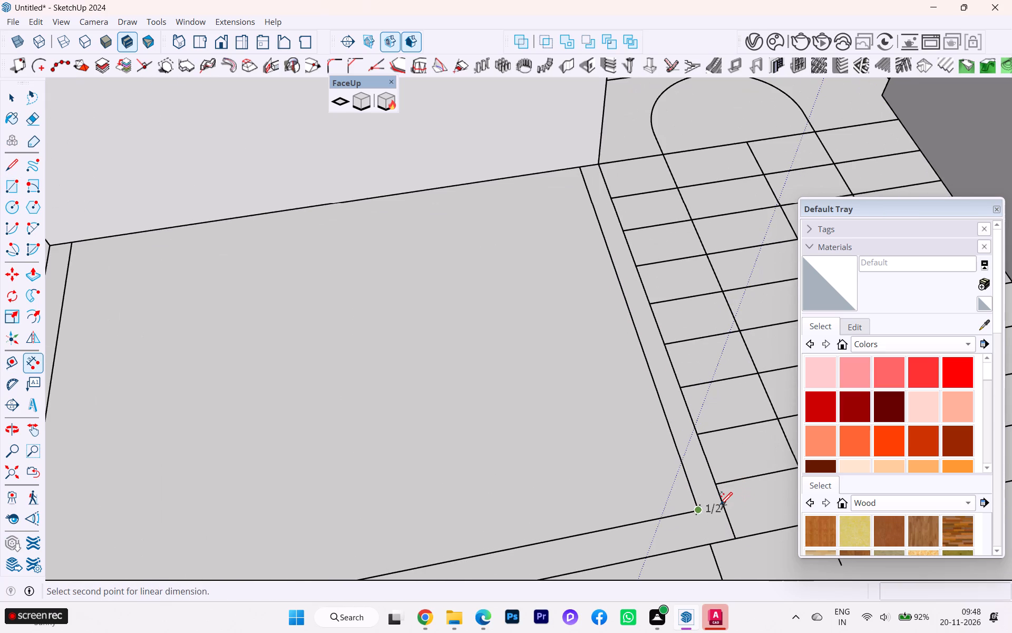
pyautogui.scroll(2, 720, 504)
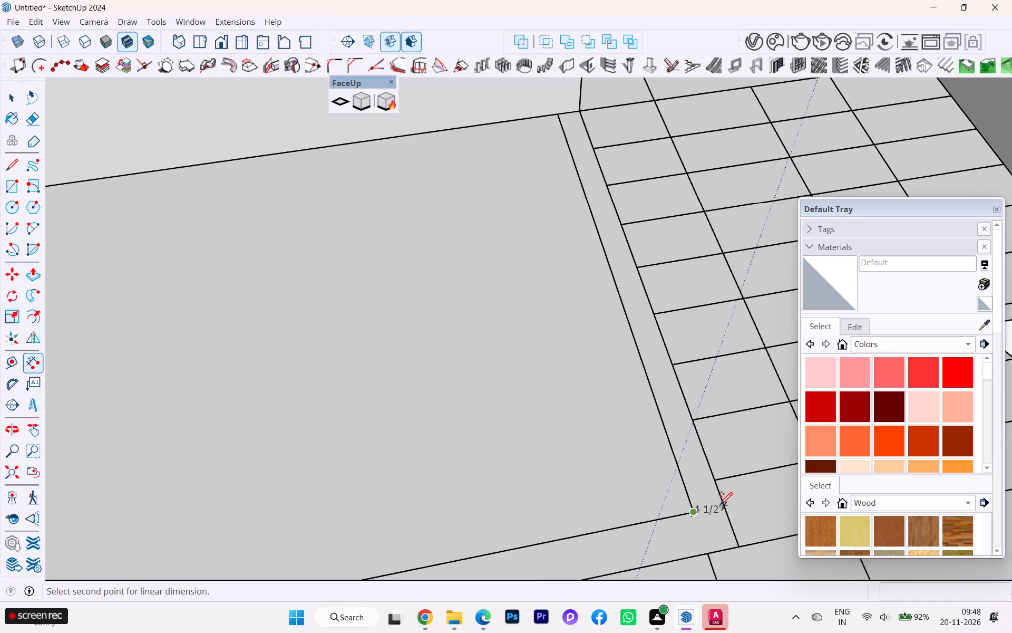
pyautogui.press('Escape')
# Draw a 6' 10" by 6" rectangle over the cross partition outline that ends at the stair corner.
pyautogui.scroll(-4, 605, 319)
pyautogui.scroll(-3, 583, 387)
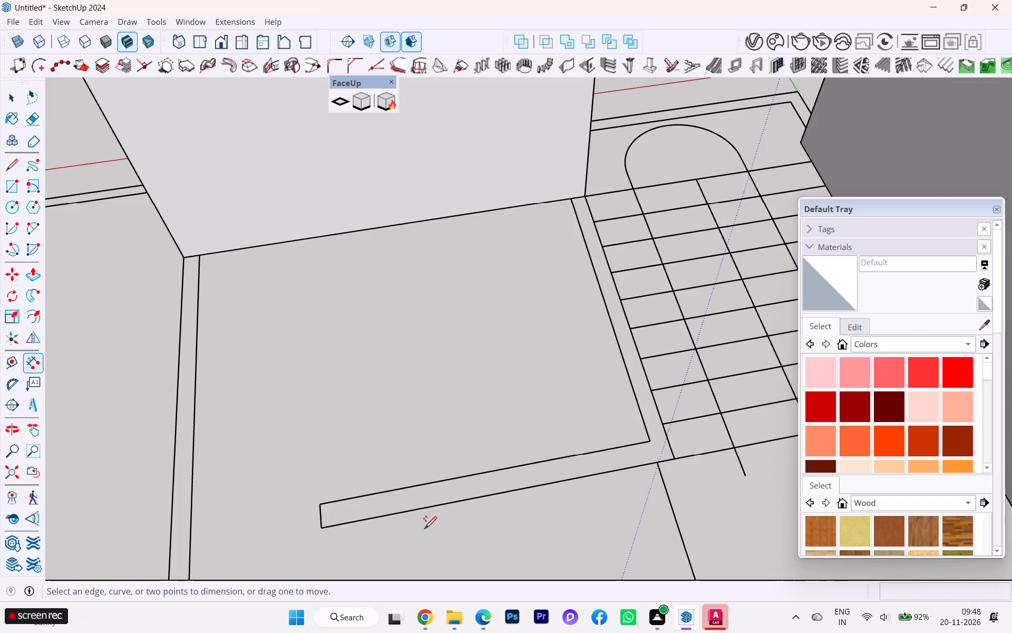
pyautogui.press('r')
pyautogui.click(317, 505)
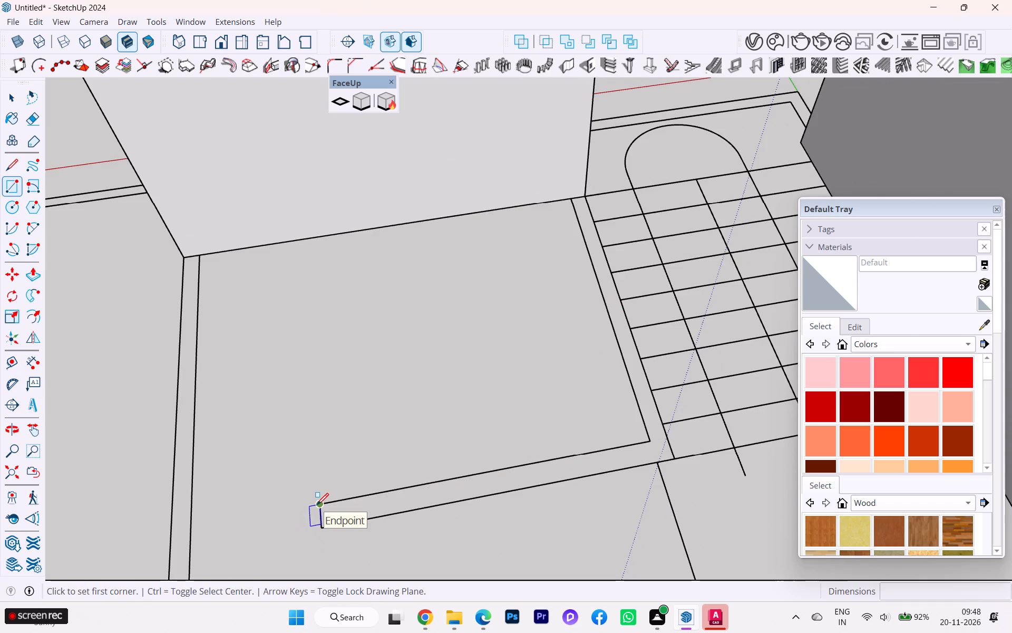
pyautogui.click(657, 461)
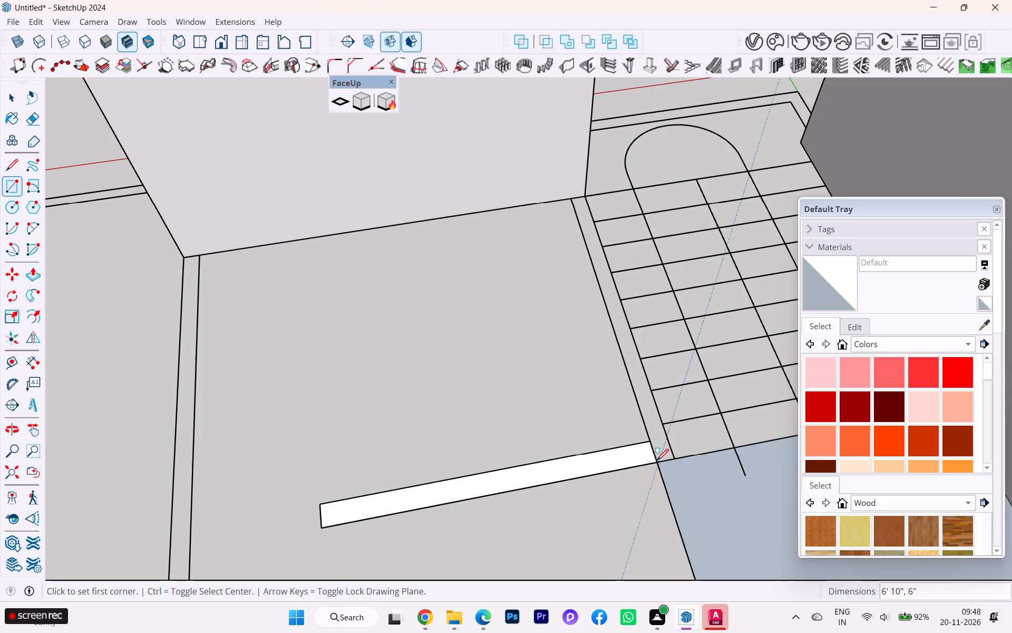
# Push/Pull the cross partition face up 10' to match the height of the existing walls.
pyautogui.scroll(-3, 553, 480)
pyautogui.press('p')
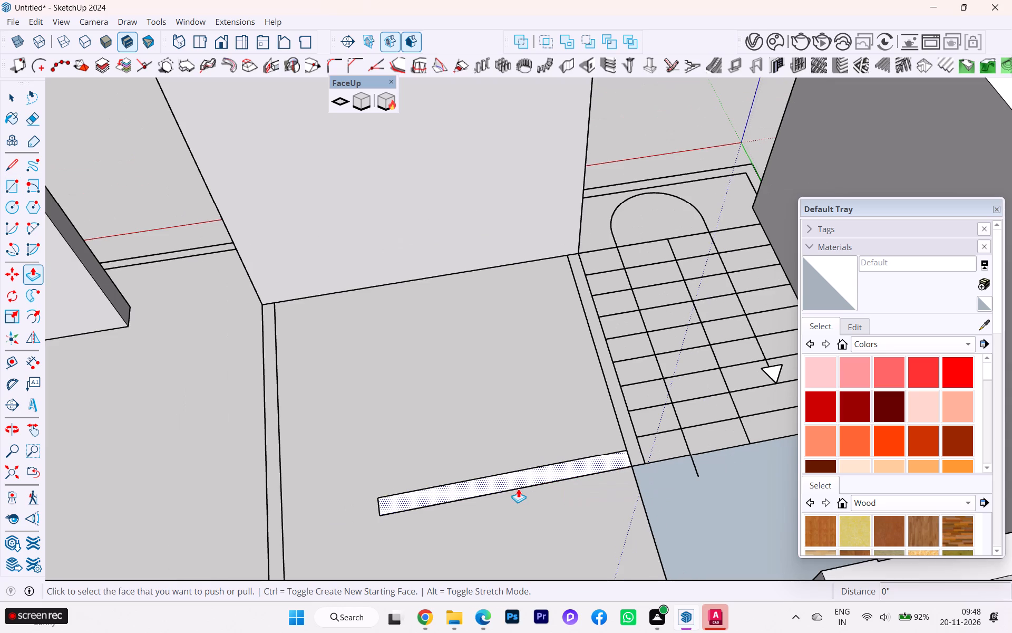
pyautogui.click(517, 481)
pyautogui.scroll(-4, 510, 430)
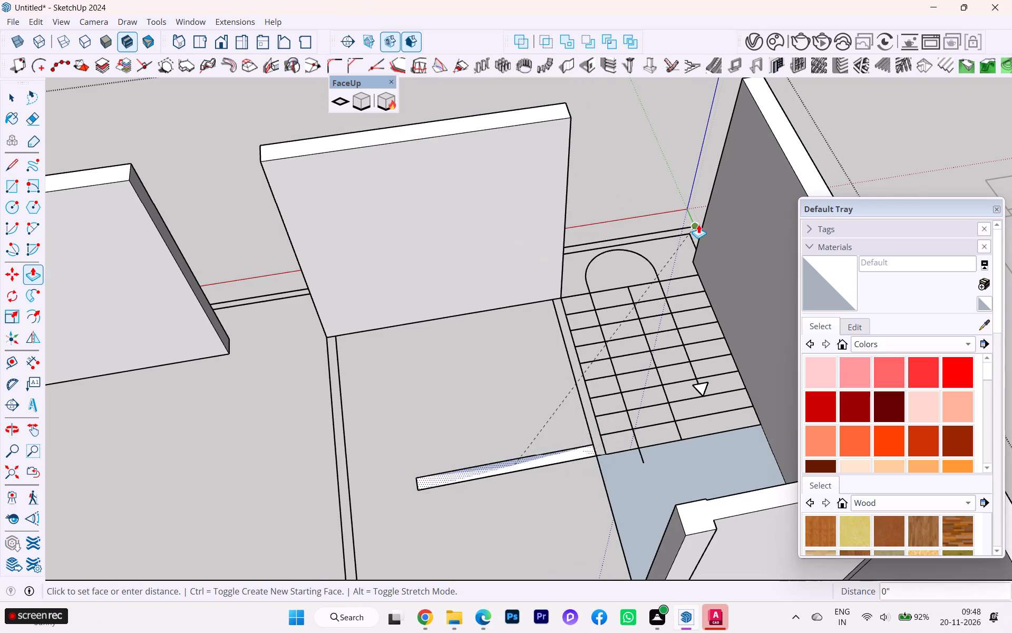
pyautogui.click(784, 155)
pyautogui.scroll(-3, 650, 494)
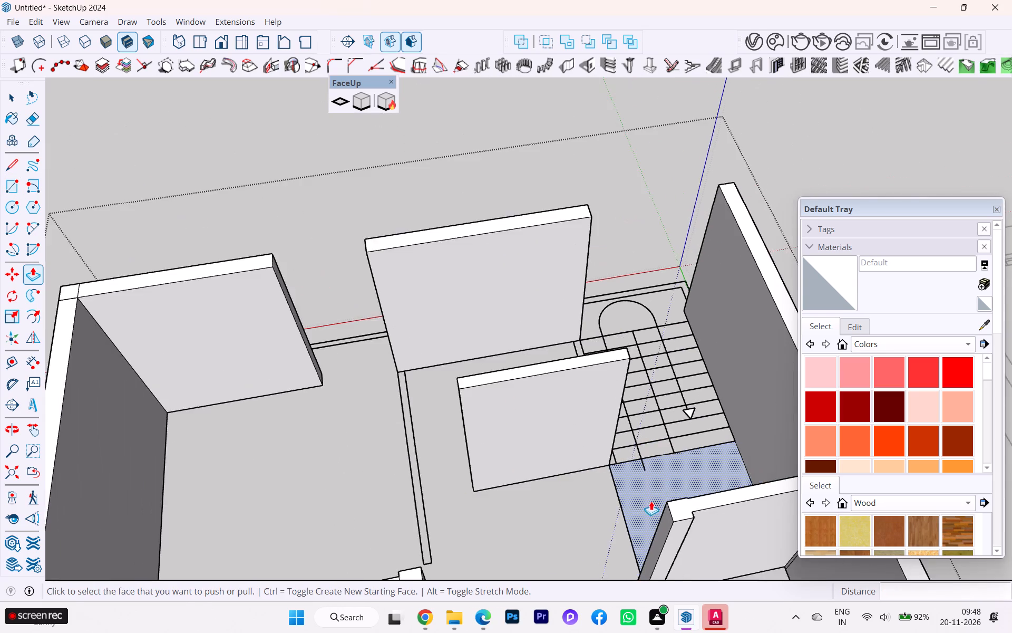
pyautogui.moveTo(652, 502); pyautogui.dragTo(800, 513, button='middle')
# Delete the unwanted floor face beside the foot of the stairs.
pyautogui.scroll(-3, 352, 358)
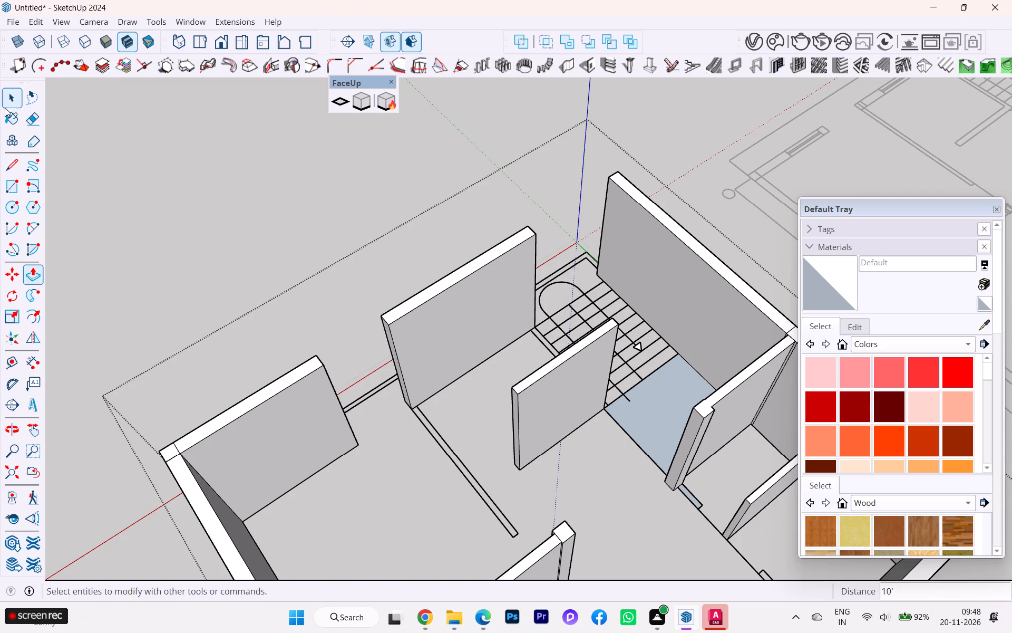
pyautogui.click(5, 108)
pyautogui.click(654, 411)
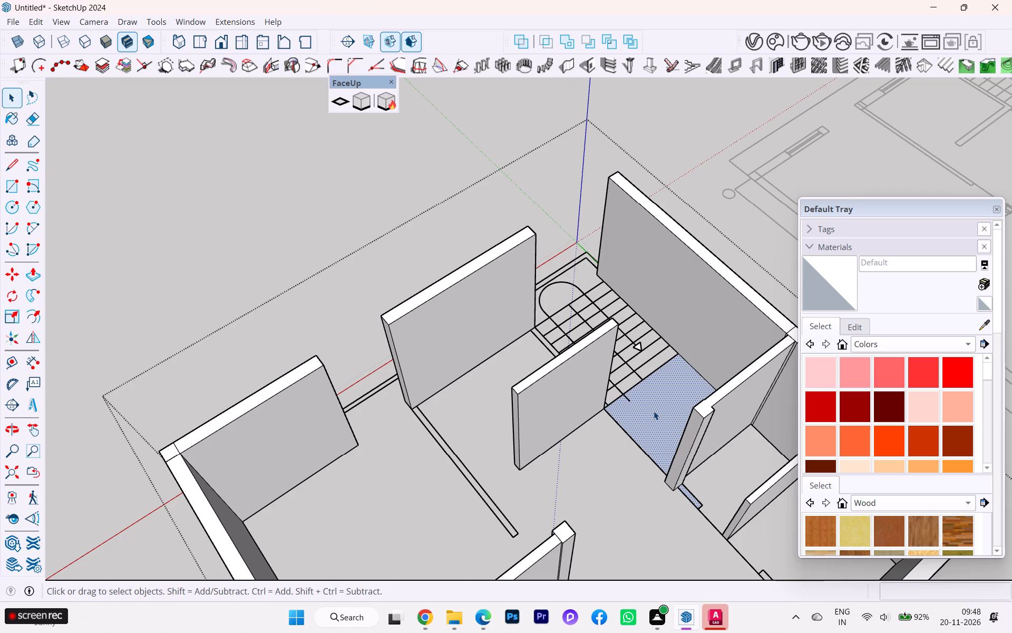
pyautogui.press('Delete')
# Push/Pull the cross partition's stair-side end face out 4 1/2" to the edge of the stairs.
pyautogui.scroll(3, 686, 517)
pyautogui.scroll(-1, 550, 459)
pyautogui.moveTo(546, 456); pyautogui.dragTo(496, 423, button='middle')
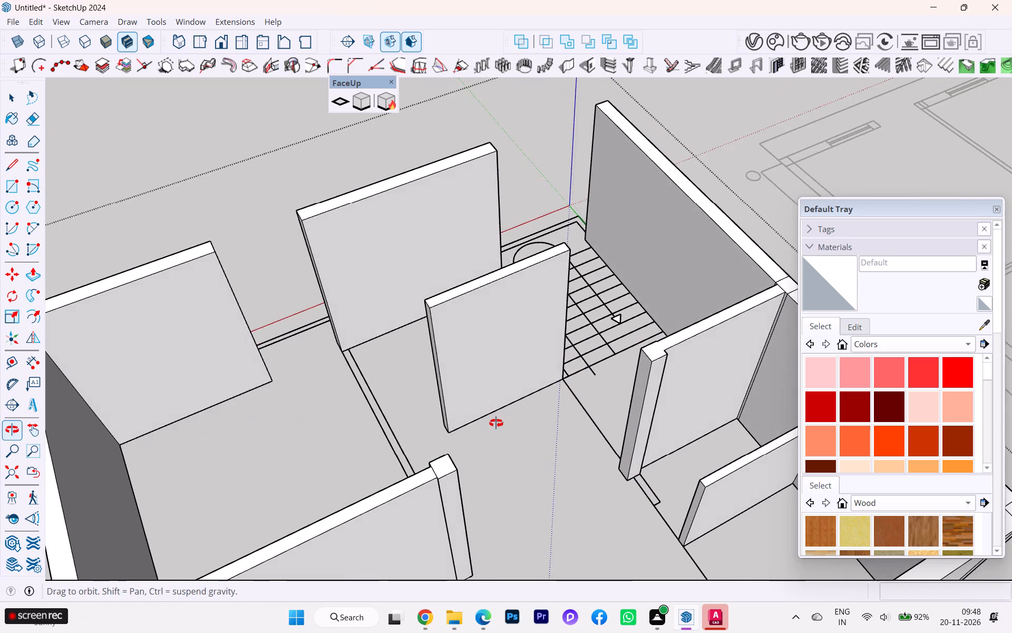
pyautogui.moveTo(496, 423); pyautogui.dragTo(634, 488, button='middle')
pyautogui.scroll(3, 609, 347)
pyautogui.moveTo(604, 357); pyautogui.dragTo(667, 405, button='middle')
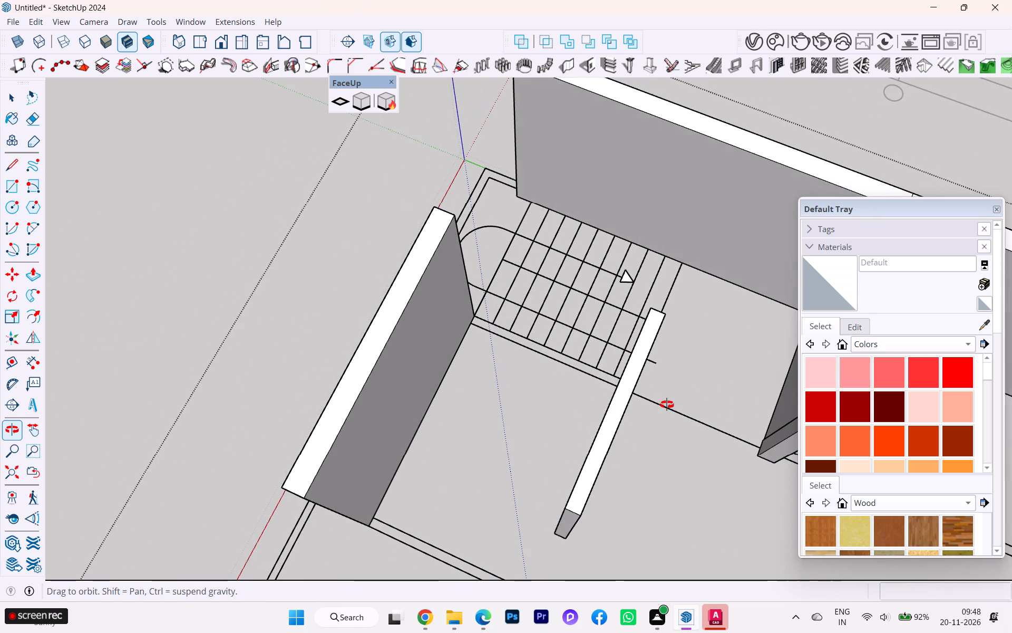
pyautogui.moveTo(667, 405); pyautogui.dragTo(371, 455, button='middle')
pyautogui.scroll(3, 489, 348)
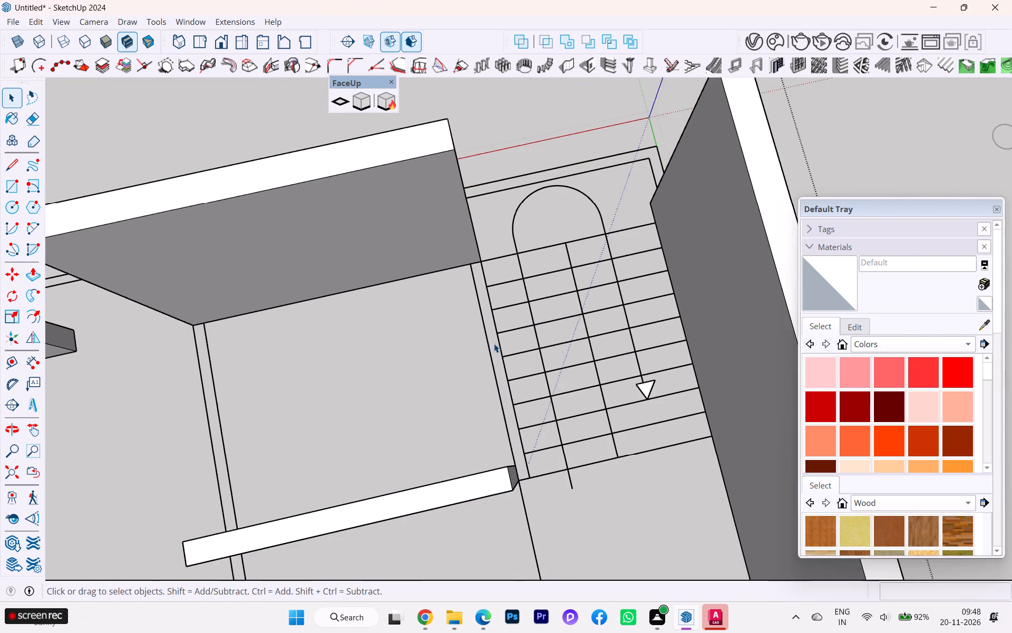
pyautogui.moveTo(521, 461); pyautogui.dragTo(168, 409, button='middle')
pyautogui.scroll(3, 328, 309)
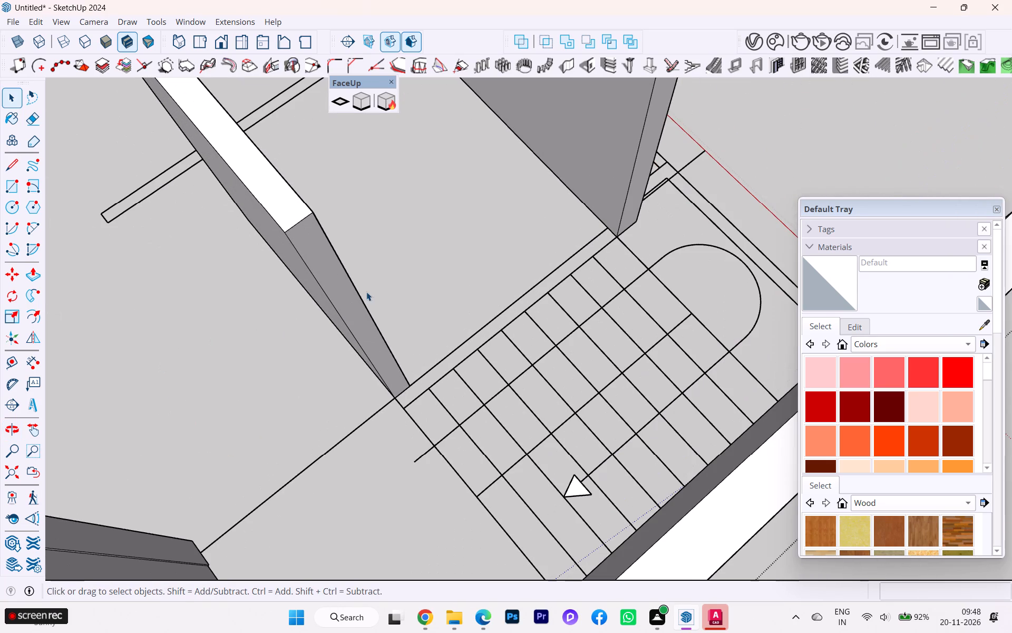
pyautogui.click(350, 303)
pyautogui.press('p')
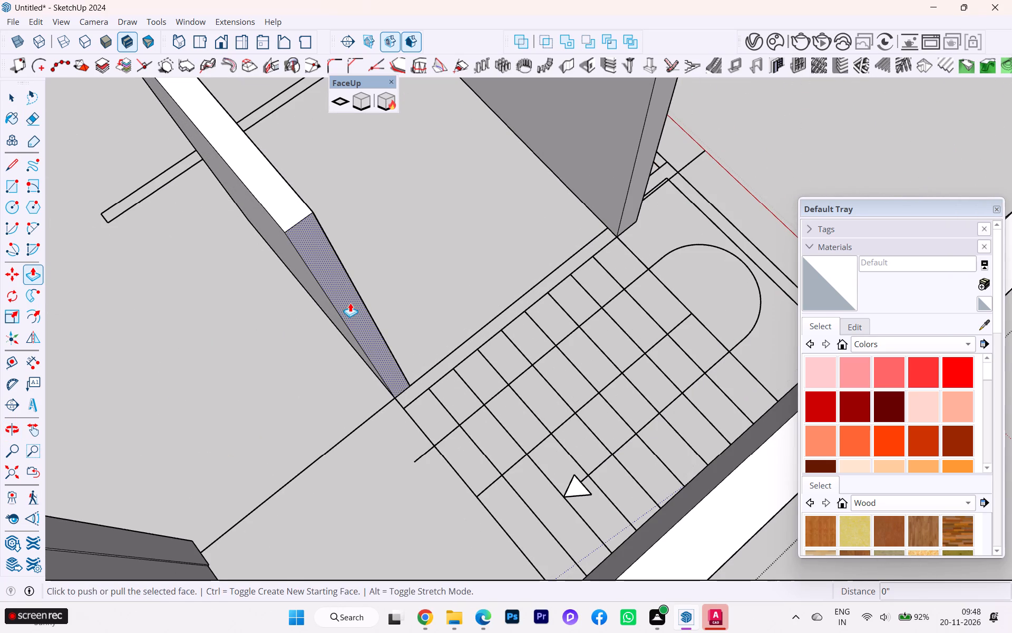
pyautogui.click(350, 303)
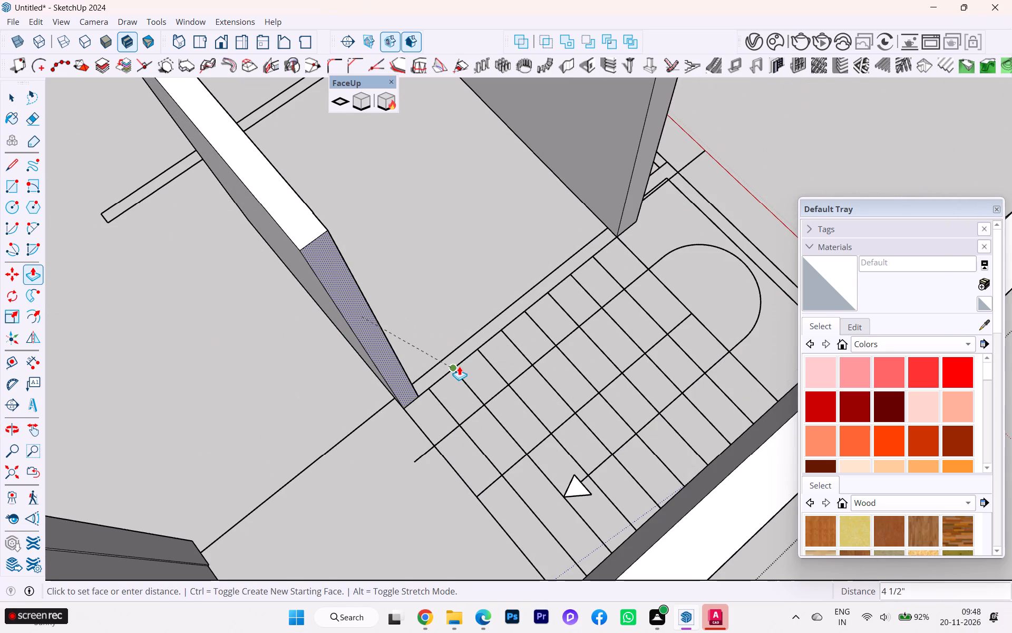
pyautogui.click(459, 366)
# Push the inner side face of the cross partition's stair-side extension in 1 1/2".
pyautogui.scroll(-1, 459, 366)
pyautogui.moveTo(456, 368); pyautogui.dragTo(215, 418, button='middle')
pyautogui.scroll(5, 416, 262)
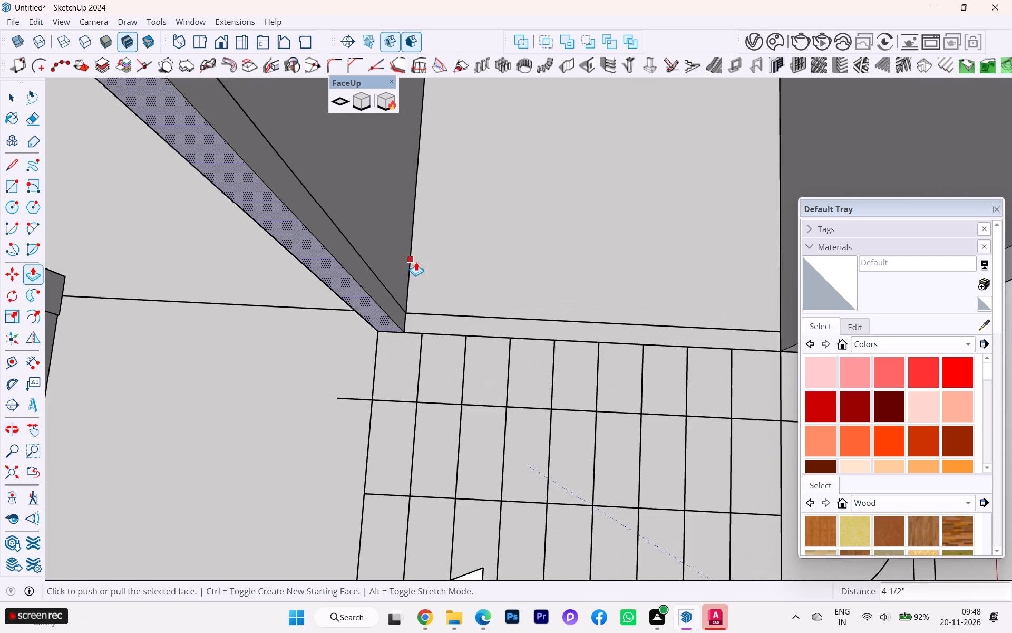
pyautogui.scroll(-2, 412, 290)
pyautogui.moveTo(384, 306); pyautogui.dragTo(267, 348, button='middle')
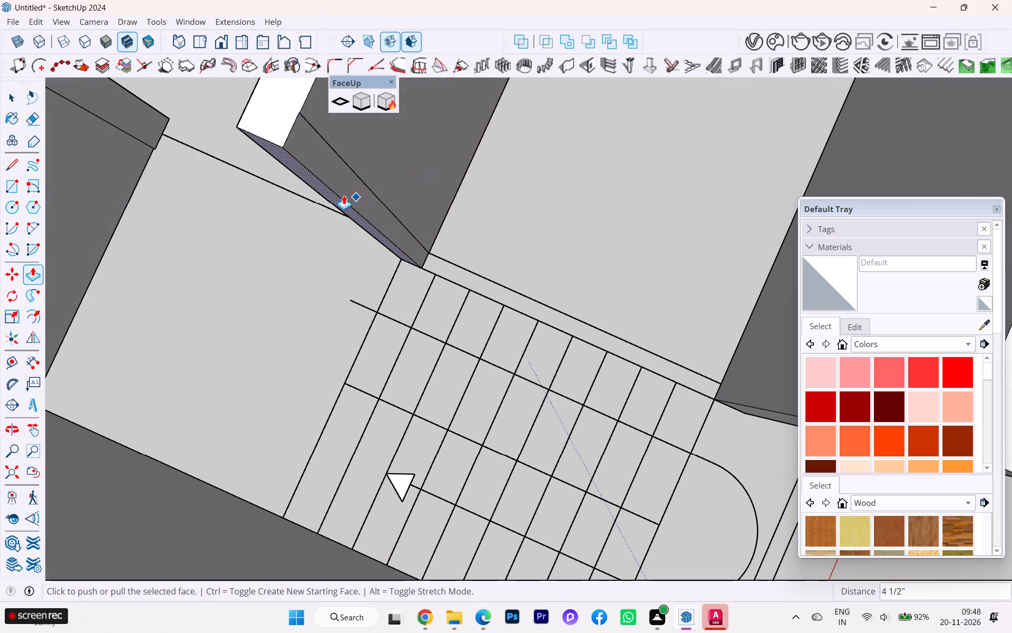
pyautogui.click(4, 100)
pyautogui.click(314, 152)
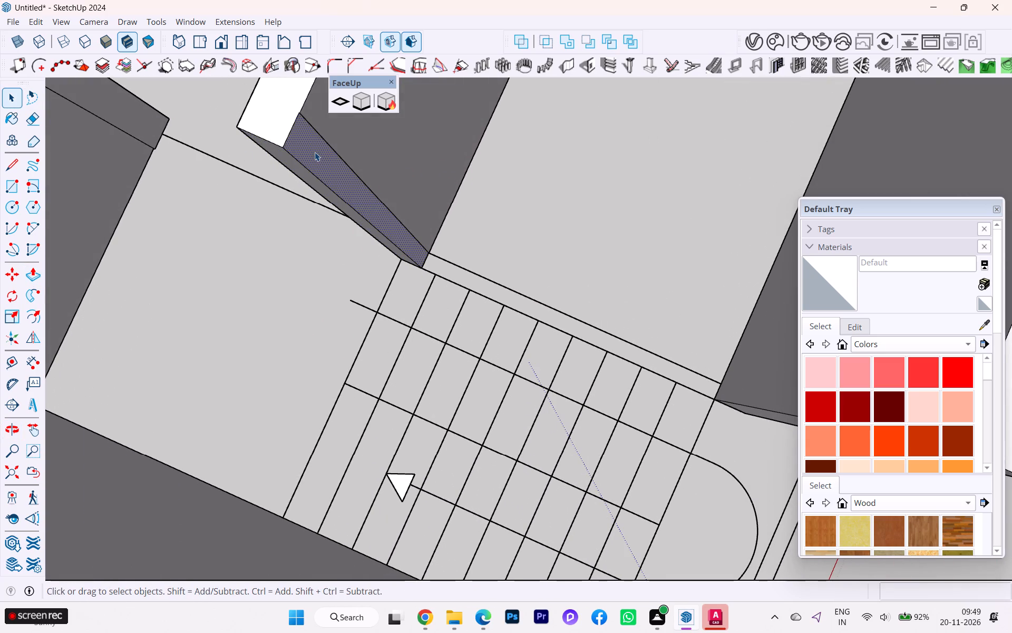
pyautogui.press('p')
pyautogui.click(315, 151)
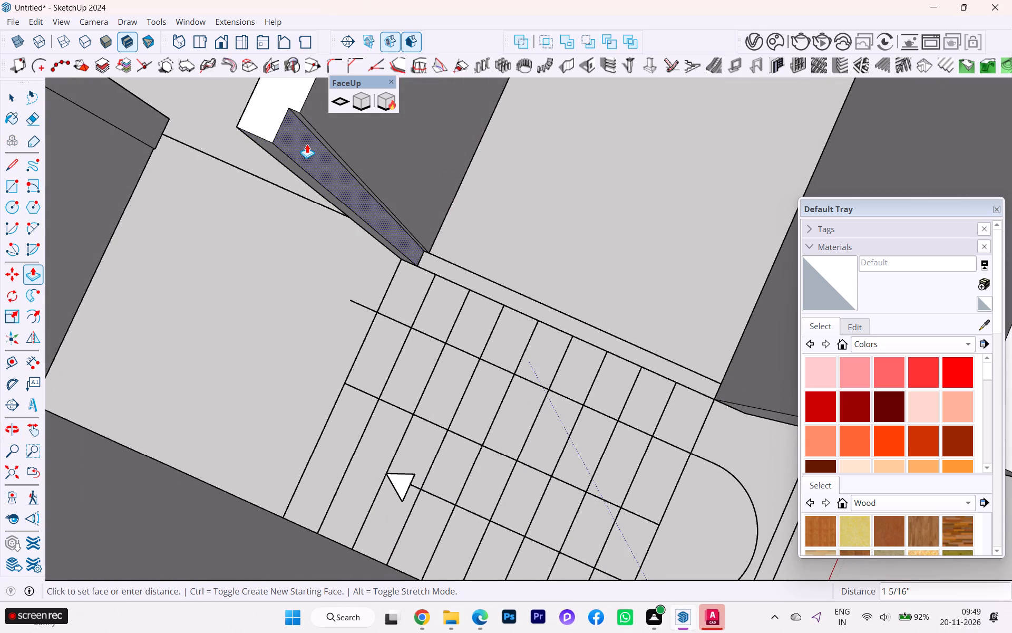
pyautogui.write('1.5')
pyautogui.press('Return')
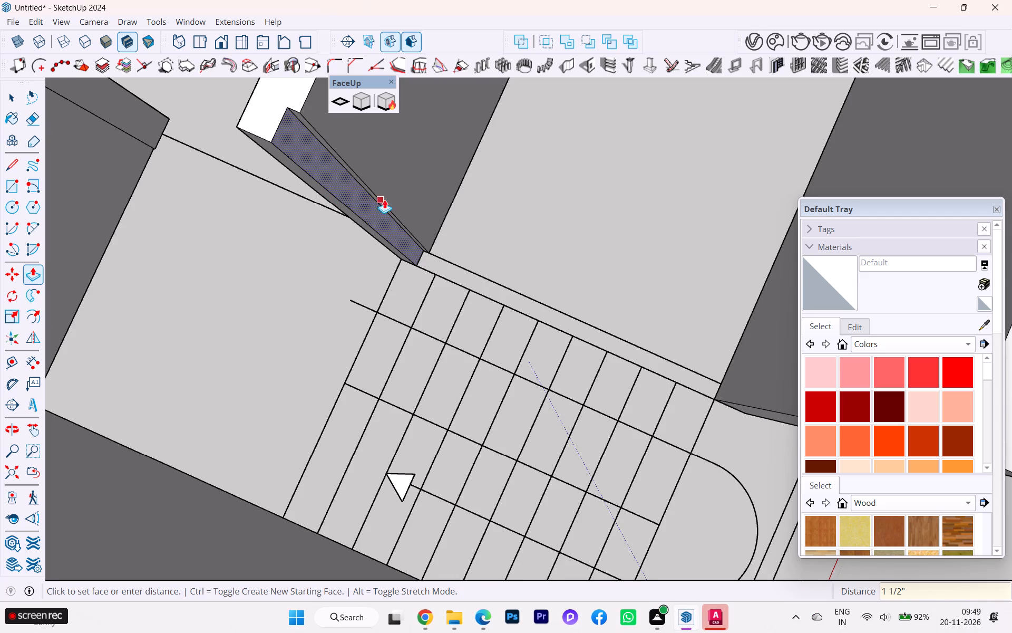
# Push/Pull the same extension face about 7' 2 5/8" along the stairs to meet the outer wall.
pyautogui.click(1, 105)
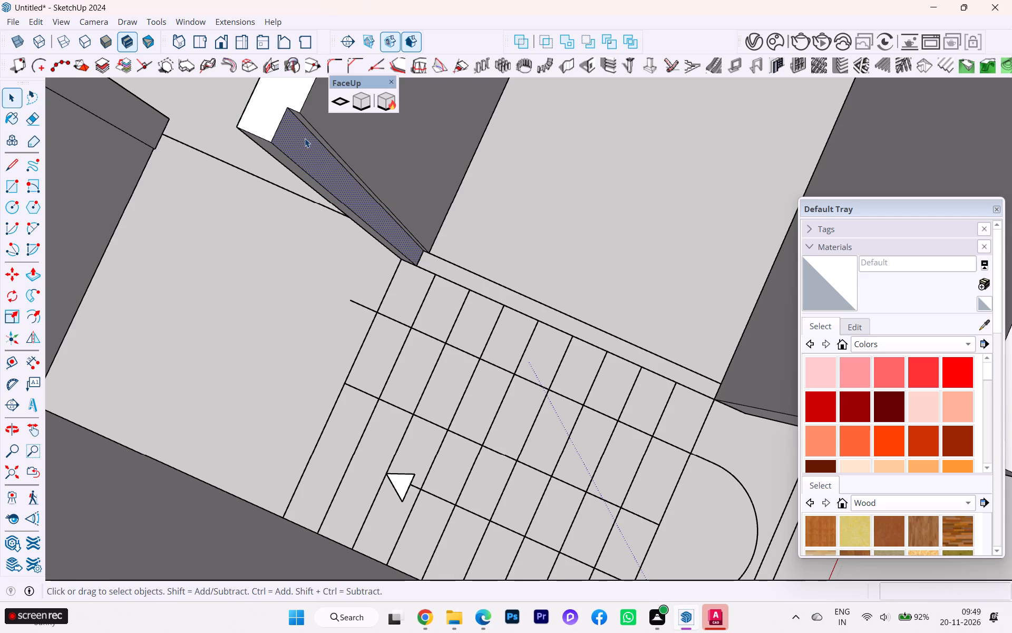
pyautogui.click(305, 138)
pyautogui.scroll(1, 349, 216)
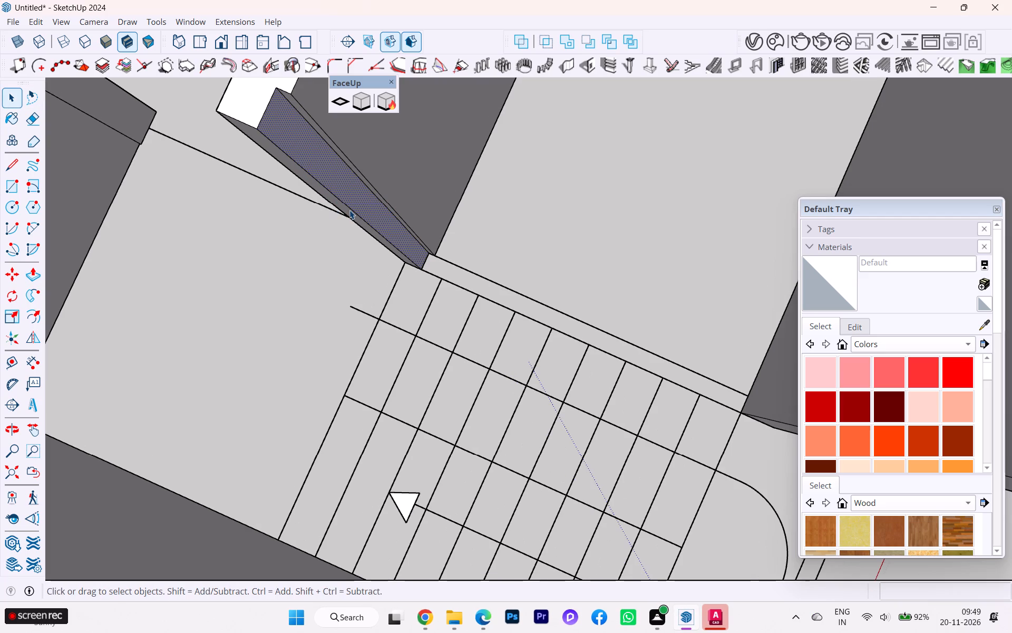
pyautogui.press('p')
pyautogui.click(360, 182)
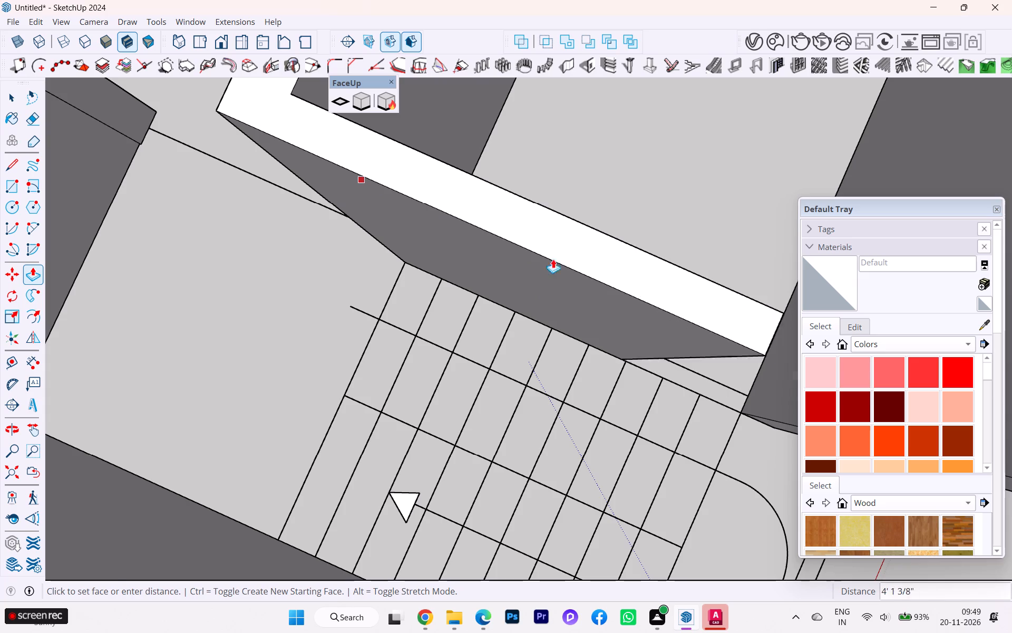
pyautogui.scroll(-4, 431, 213)
pyautogui.scroll(-4, 570, 248)
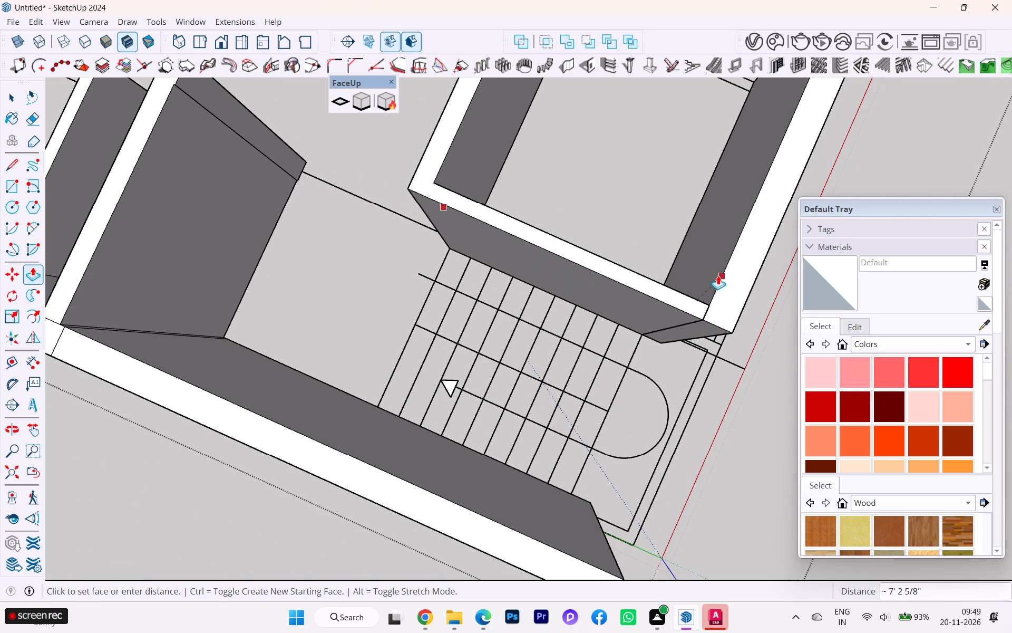
pyautogui.click(725, 274)
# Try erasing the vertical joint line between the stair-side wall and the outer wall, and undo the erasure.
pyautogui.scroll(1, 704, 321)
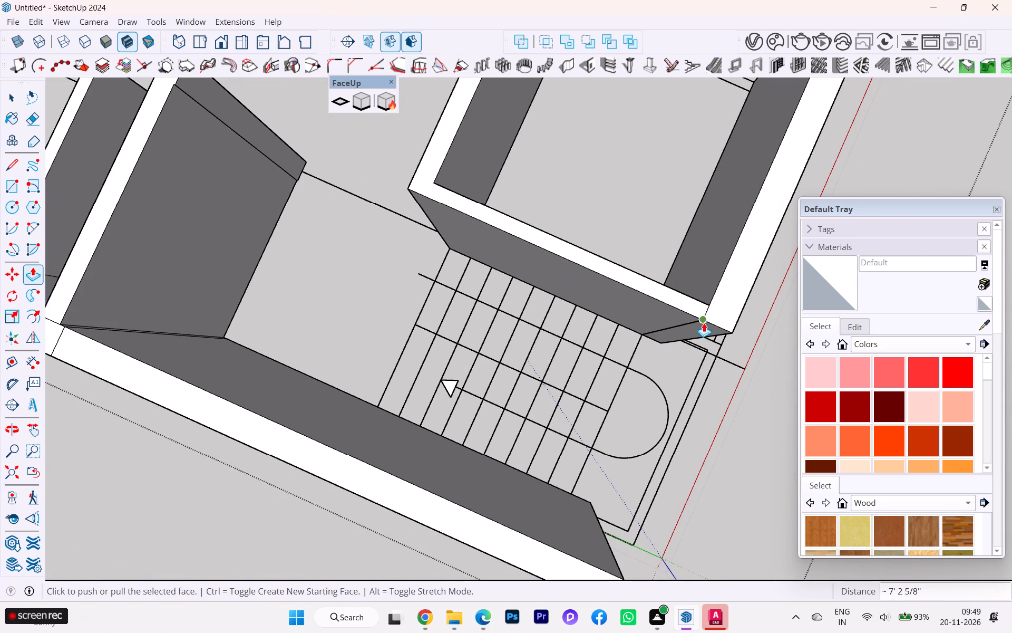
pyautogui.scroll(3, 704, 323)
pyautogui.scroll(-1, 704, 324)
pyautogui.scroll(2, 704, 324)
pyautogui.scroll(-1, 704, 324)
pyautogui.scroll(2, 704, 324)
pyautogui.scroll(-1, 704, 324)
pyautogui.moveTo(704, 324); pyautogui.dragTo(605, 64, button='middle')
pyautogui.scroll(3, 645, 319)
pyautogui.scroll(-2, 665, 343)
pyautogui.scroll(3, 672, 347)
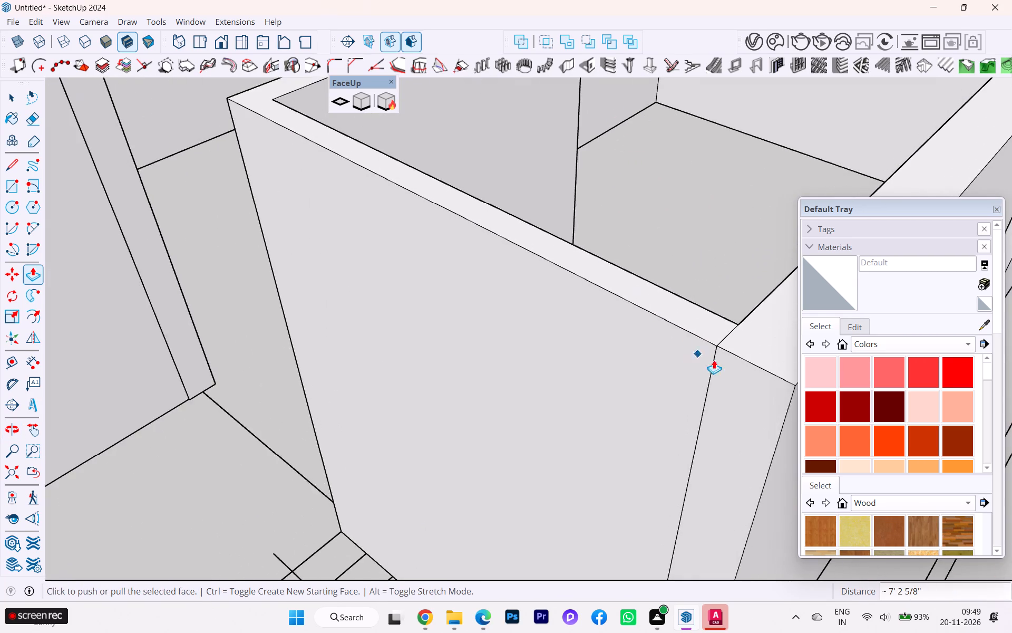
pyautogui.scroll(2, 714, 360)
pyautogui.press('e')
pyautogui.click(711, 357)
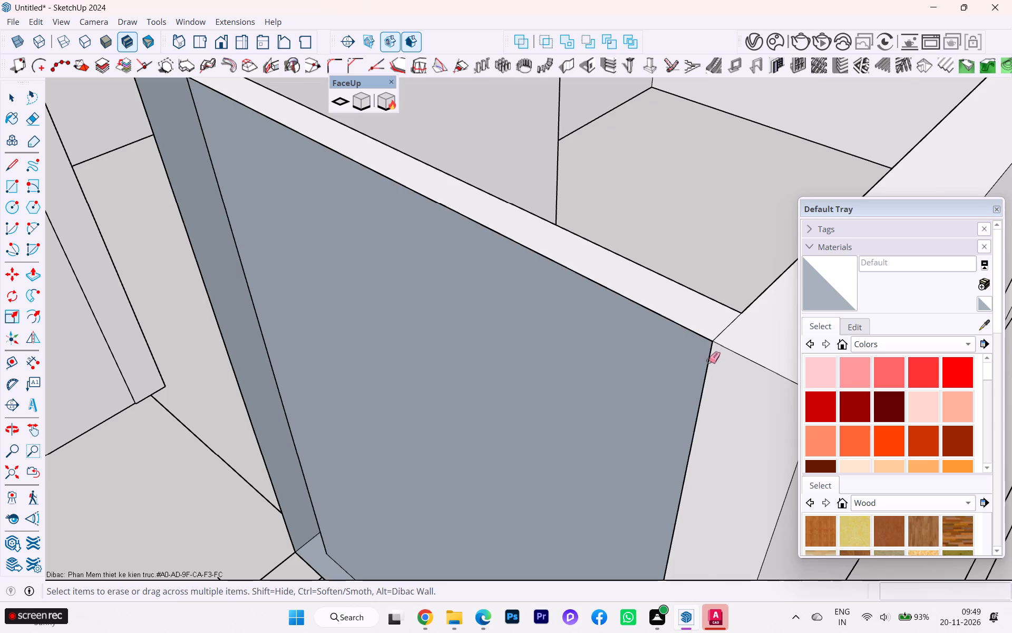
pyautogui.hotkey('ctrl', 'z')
# Push/Pull the outer wall's stair-side end face about 1/16" to make it flush with the stair-side wall.
pyautogui.scroll(8, 734, 361)
pyautogui.scroll(-2, 714, 334)
pyautogui.scroll(3, 714, 334)
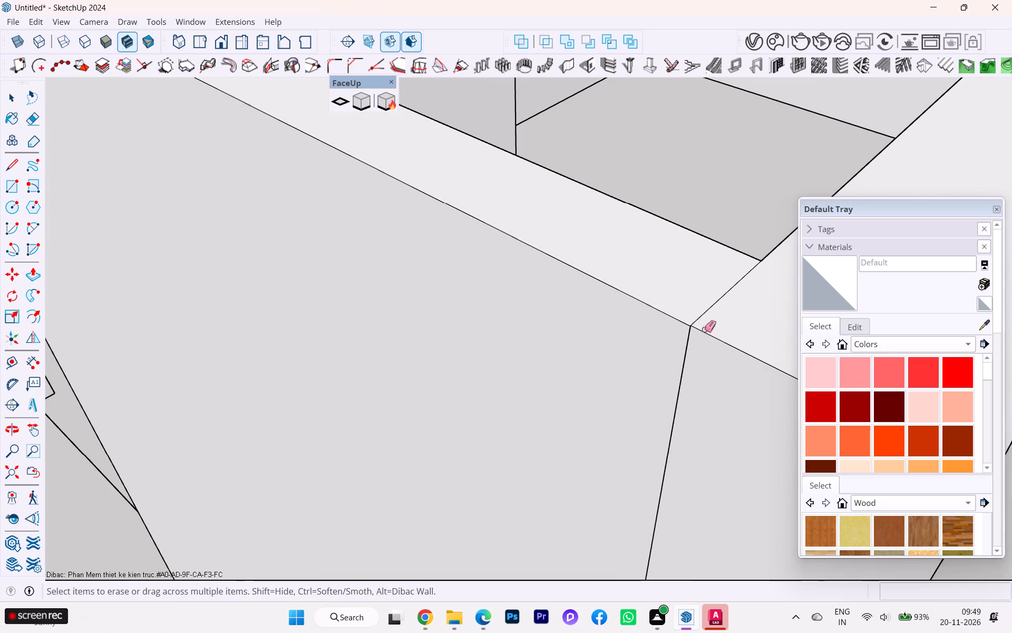
pyautogui.scroll(-2, 696, 331)
pyautogui.moveTo(696, 332); pyautogui.dragTo(908, 448, button='middle')
pyautogui.scroll(6, 590, 229)
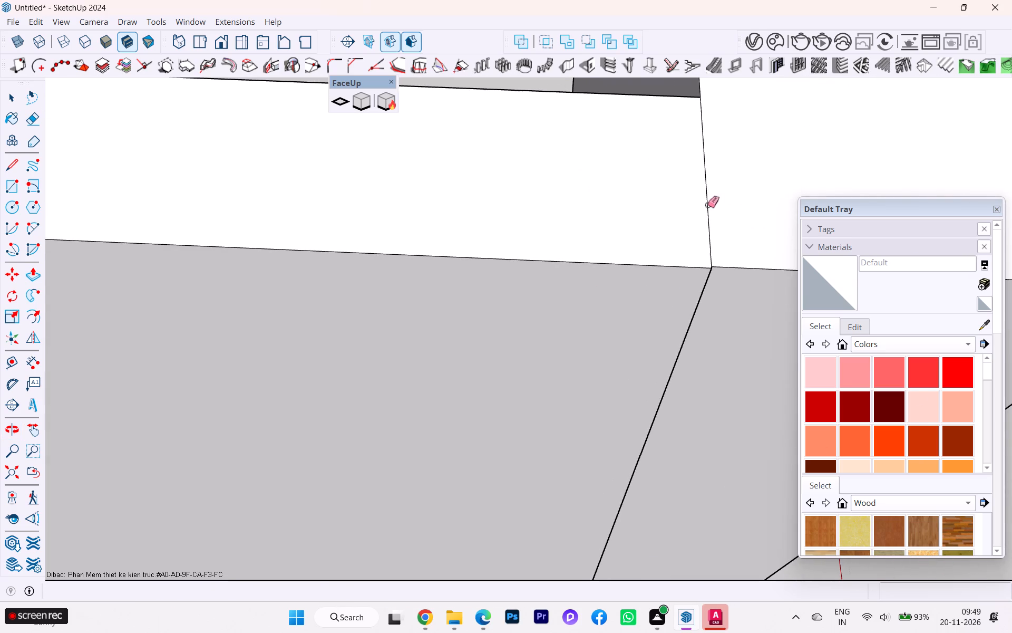
pyautogui.scroll(7, 709, 208)
pyautogui.scroll(-1, 670, 232)
pyautogui.moveTo(649, 229); pyautogui.dragTo(310, 176, button='middle')
pyautogui.scroll(-4, 401, 164)
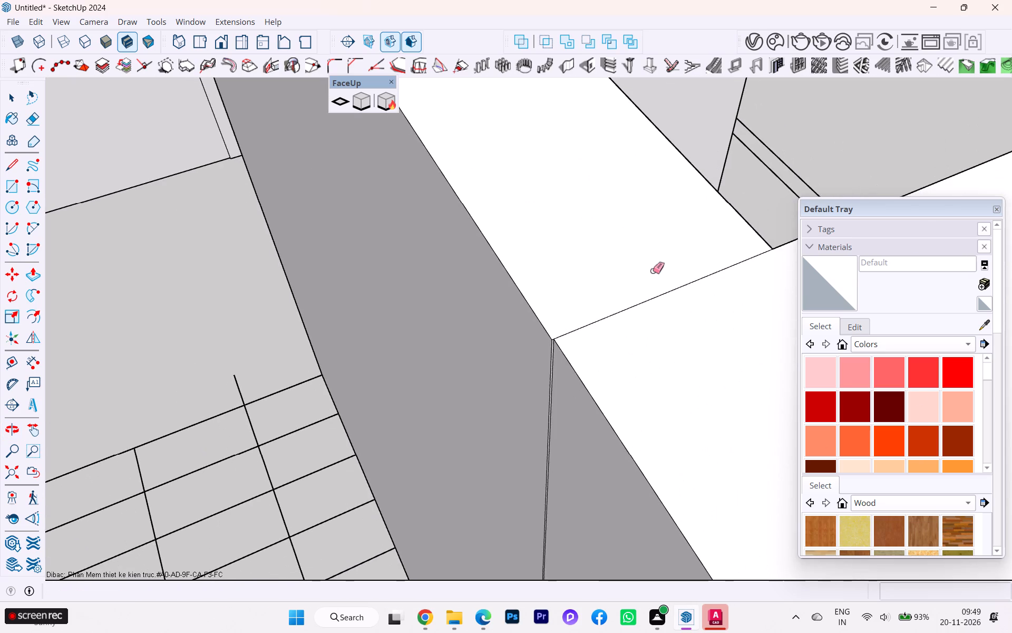
pyautogui.scroll(-5, 651, 271)
pyautogui.moveTo(635, 285); pyautogui.dragTo(928, 152, button='middle')
pyautogui.scroll(-3, 661, 197)
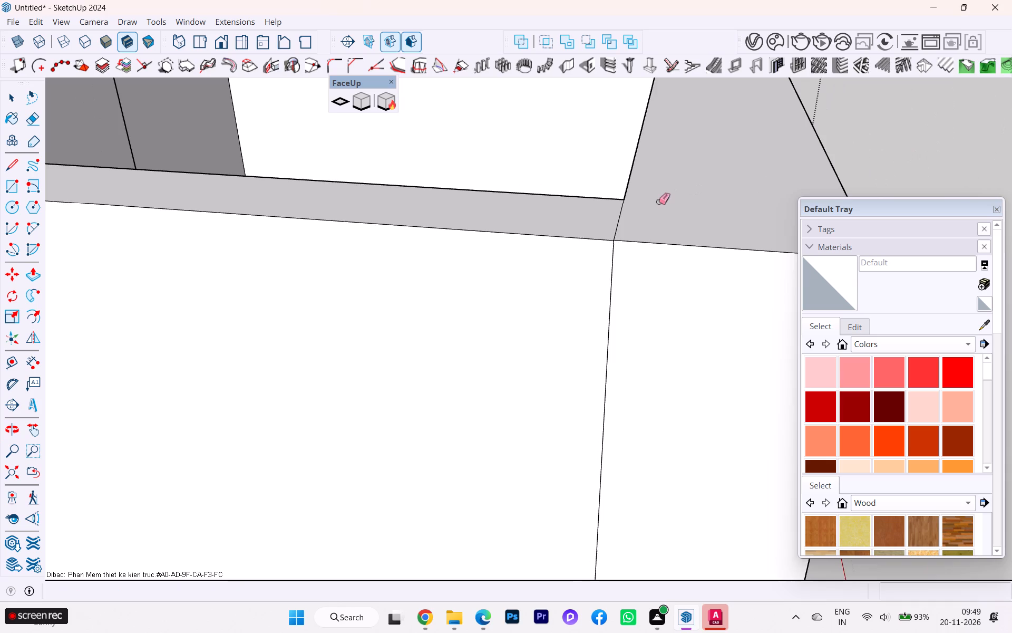
pyautogui.moveTo(658, 202); pyautogui.dragTo(844, 348, button='middle')
pyautogui.scroll(1, 680, 258)
pyautogui.press('p')
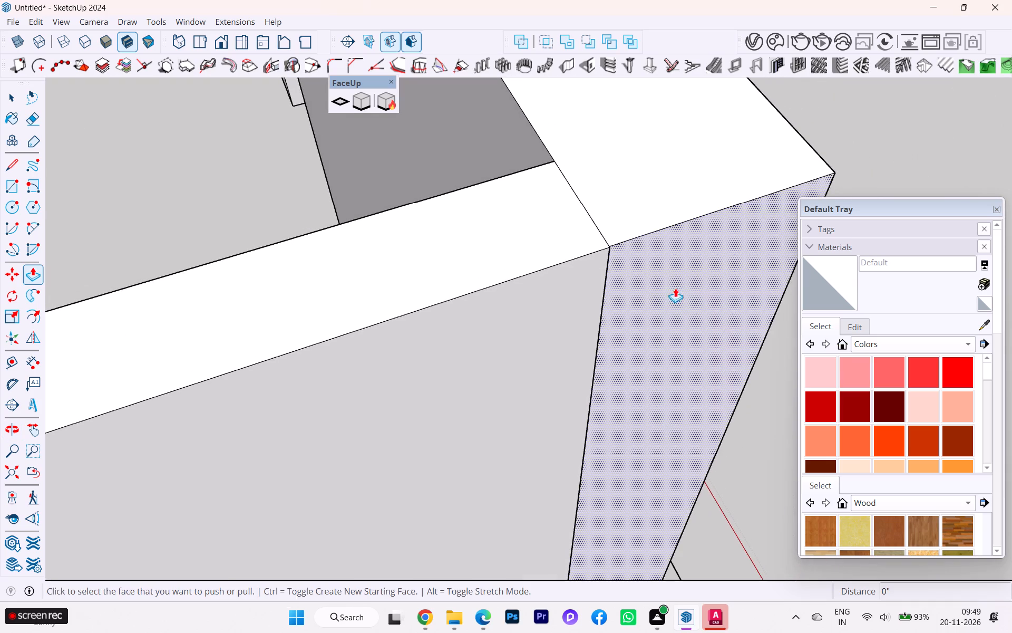
pyautogui.click(658, 283)
pyautogui.click(590, 299)
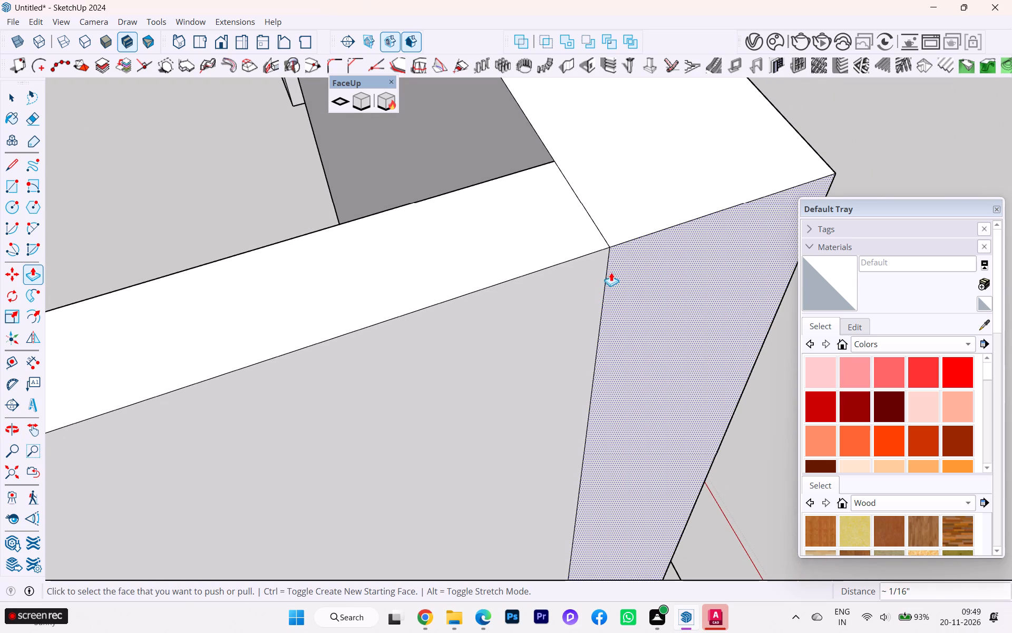
# Erase the vertical and top joint lines where the stair-side wall meets the outer wall.
pyautogui.press('e')
pyautogui.click(608, 283)
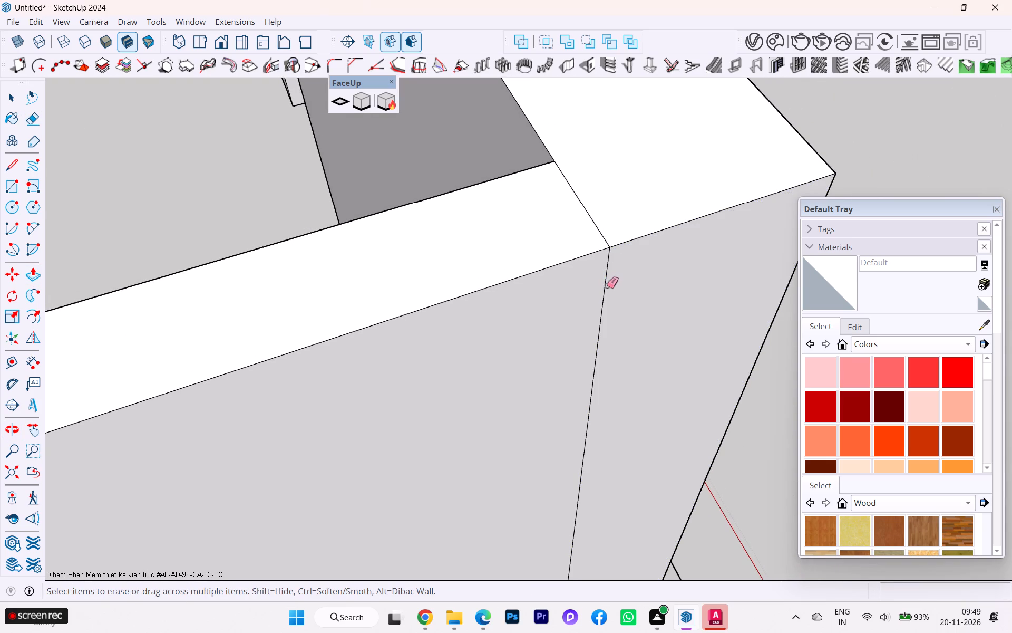
pyautogui.click(606, 286)
pyautogui.click(591, 215)
# Draw a rectangle about 10' 7 15/16" by 4 1/2" over the long partition outline starting at the outer wall's free end.
pyautogui.scroll(-3, 689, 211)
pyautogui.scroll(1, 697, 207)
pyautogui.scroll(-1, 697, 197)
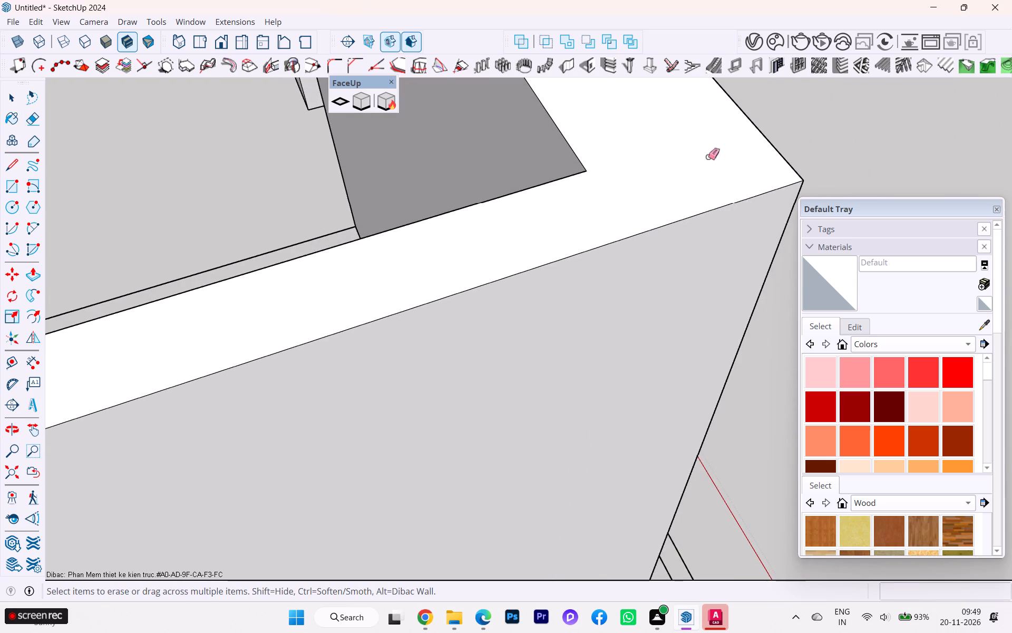
pyautogui.scroll(-4, 835, 149)
pyautogui.scroll(-6, 892, 145)
pyautogui.scroll(2, 883, 173)
pyautogui.scroll(-3, 870, 179)
pyautogui.moveTo(499, 232); pyautogui.dragTo(956, 350, button='middle')
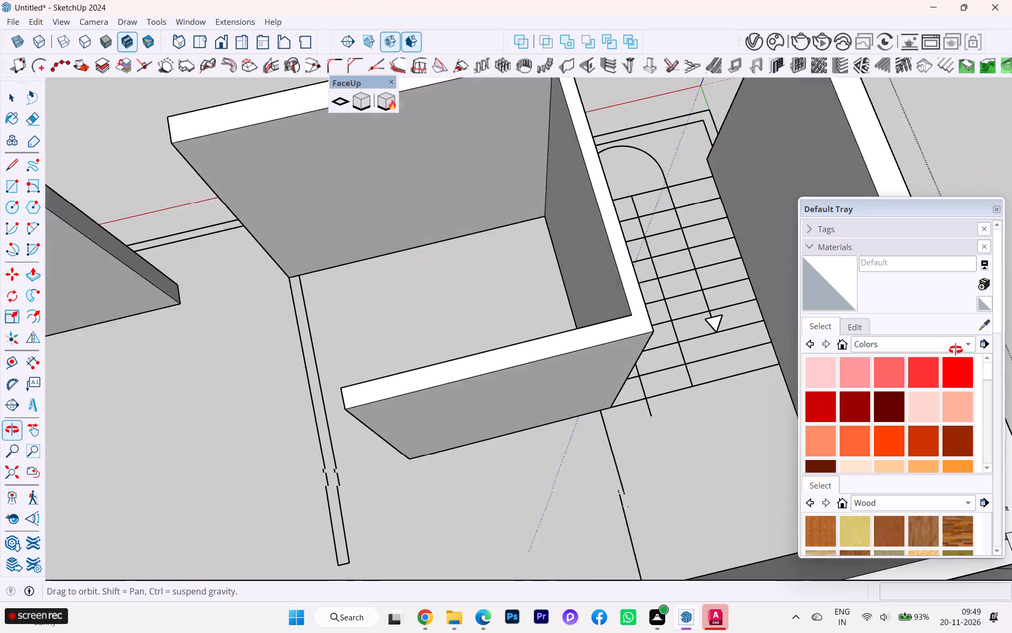
pyautogui.moveTo(956, 350); pyautogui.dragTo(956, 350, button='middle')
pyautogui.scroll(-5, 381, 313)
pyautogui.moveTo(371, 309); pyautogui.dragTo(469, 308, button='middle')
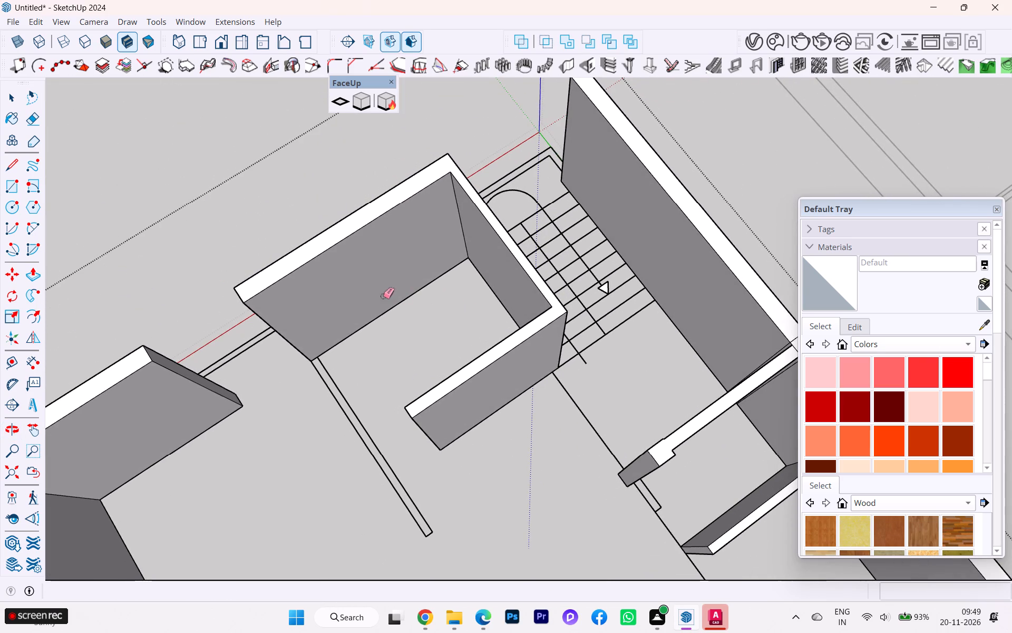
pyautogui.press('r')
pyautogui.scroll(9, 331, 372)
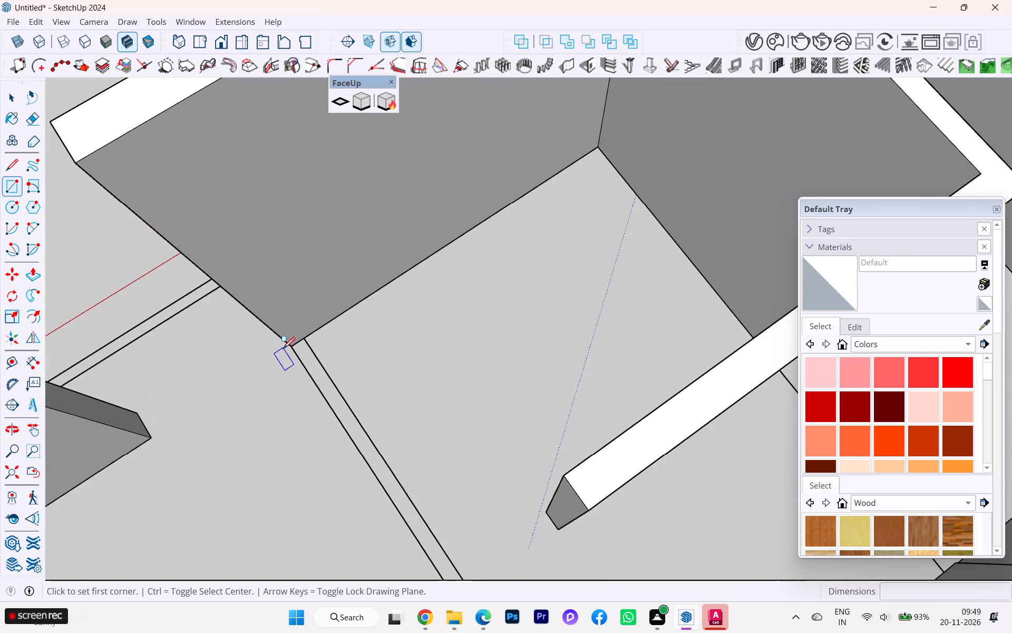
pyautogui.click(291, 346)
pyautogui.scroll(-2, 276, 296)
pyautogui.scroll(1, 276, 296)
pyautogui.scroll(-3, 276, 296)
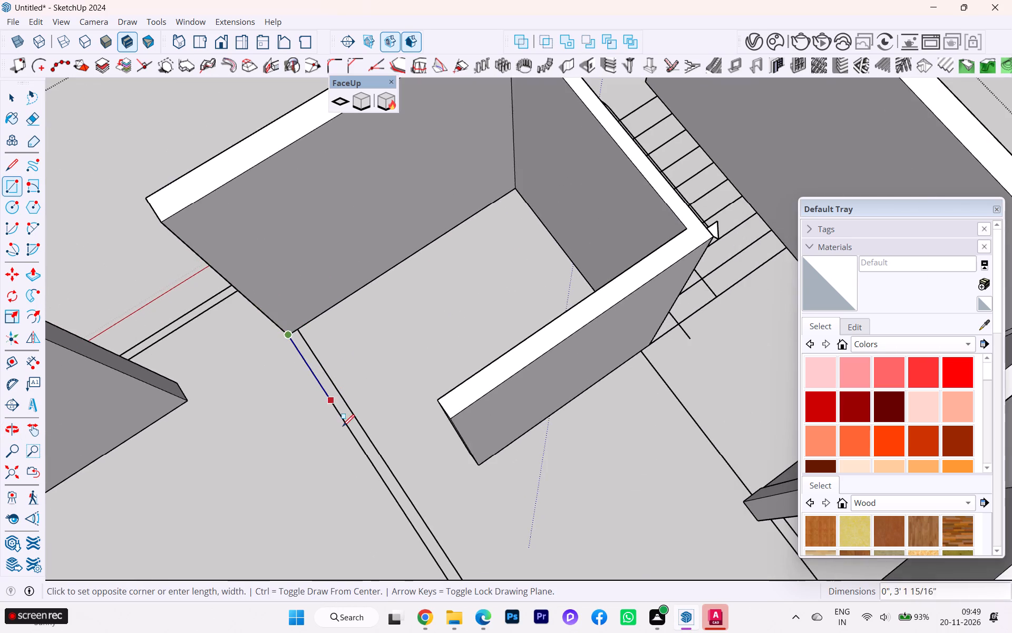
pyautogui.scroll(-9, 344, 418)
pyautogui.scroll(7, 397, 492)
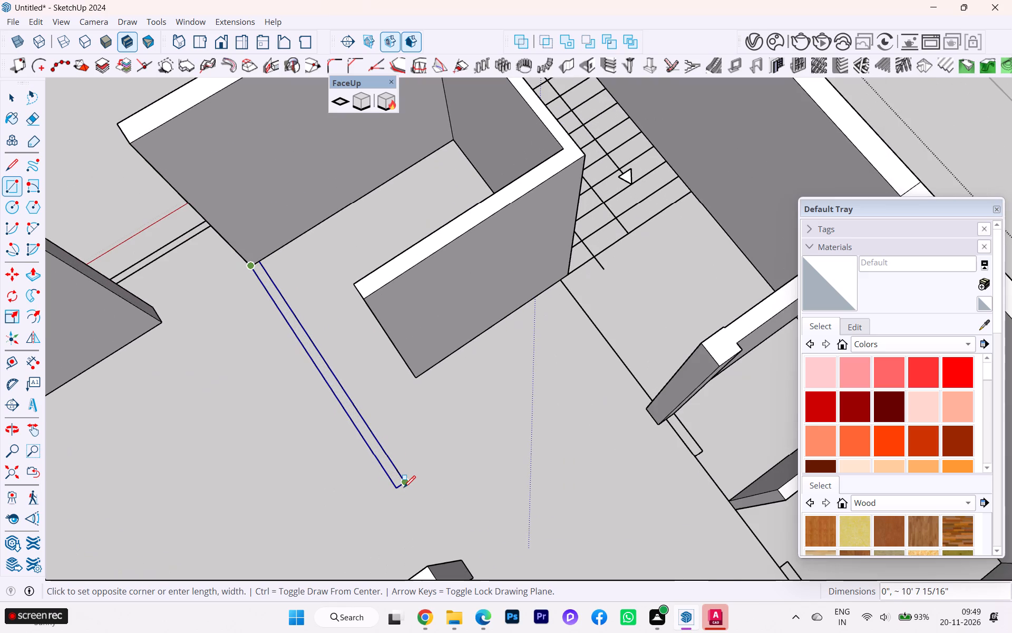
pyautogui.click(405, 485)
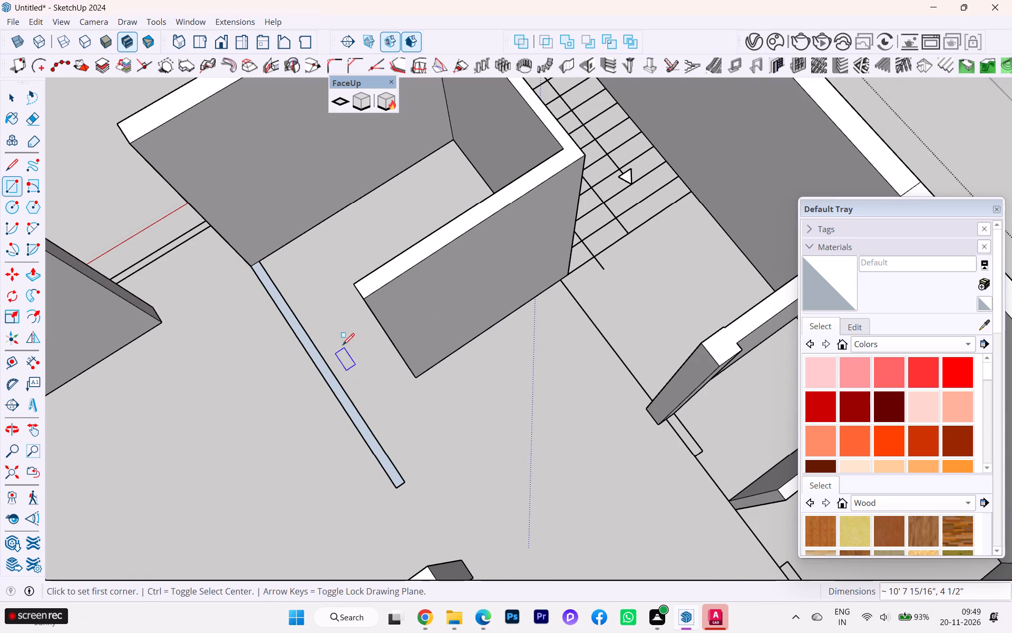
# Push/Pull the long partition's face up 10' to match the height of the existing walls.
pyautogui.click(20, 102)
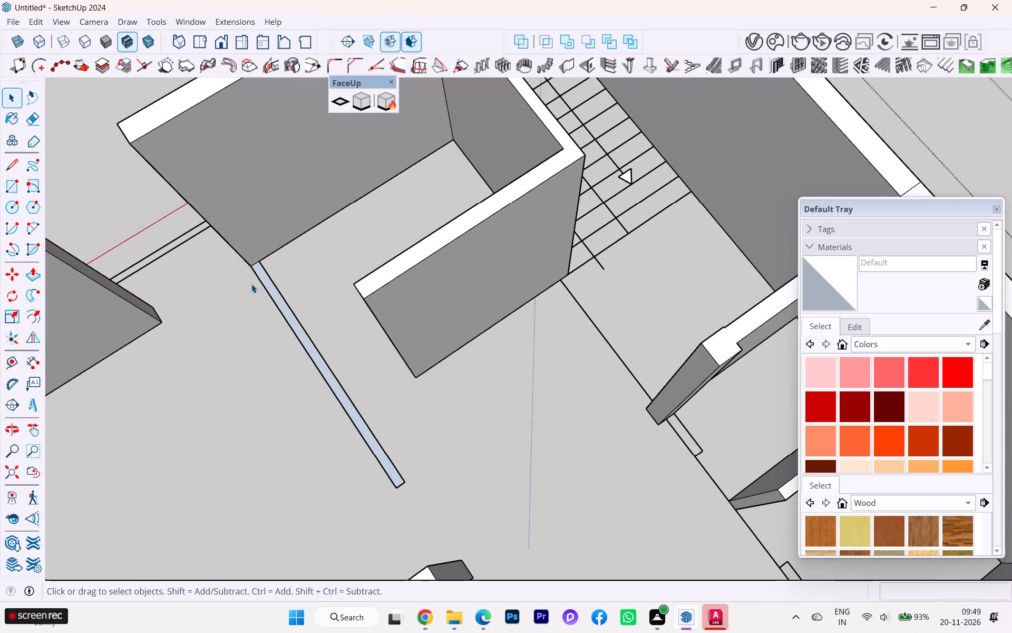
pyautogui.rightClick(284, 313)
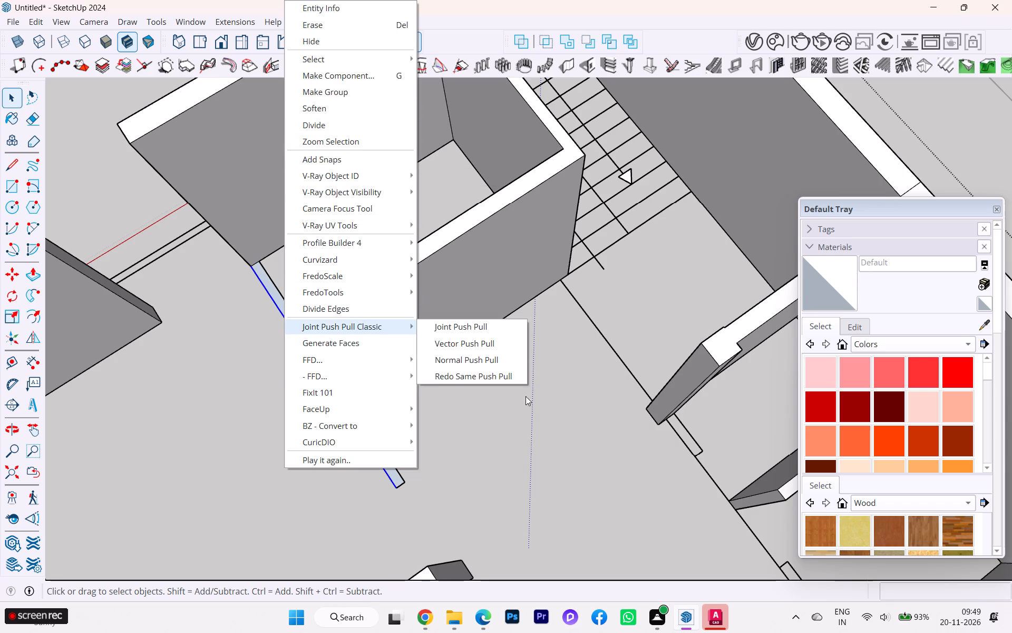
pyautogui.click(548, 414)
pyautogui.press('p')
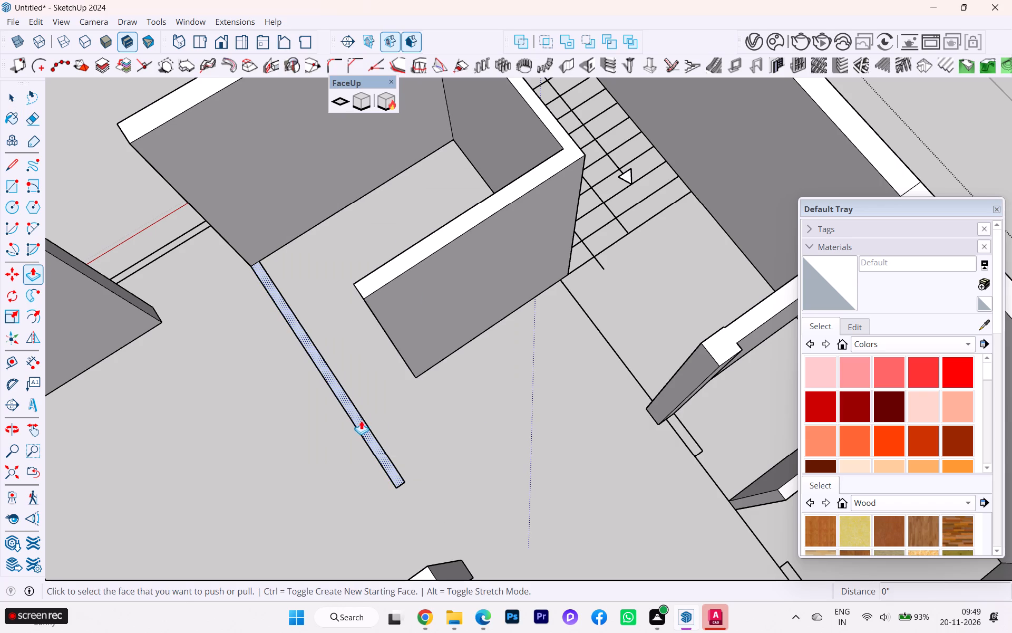
pyautogui.click(362, 419)
pyautogui.click(378, 281)
# Push/Pull the face at the joint of the long partition and the outer wall's end by a tiny amount to make them flush.
pyautogui.scroll(-3, 409, 275)
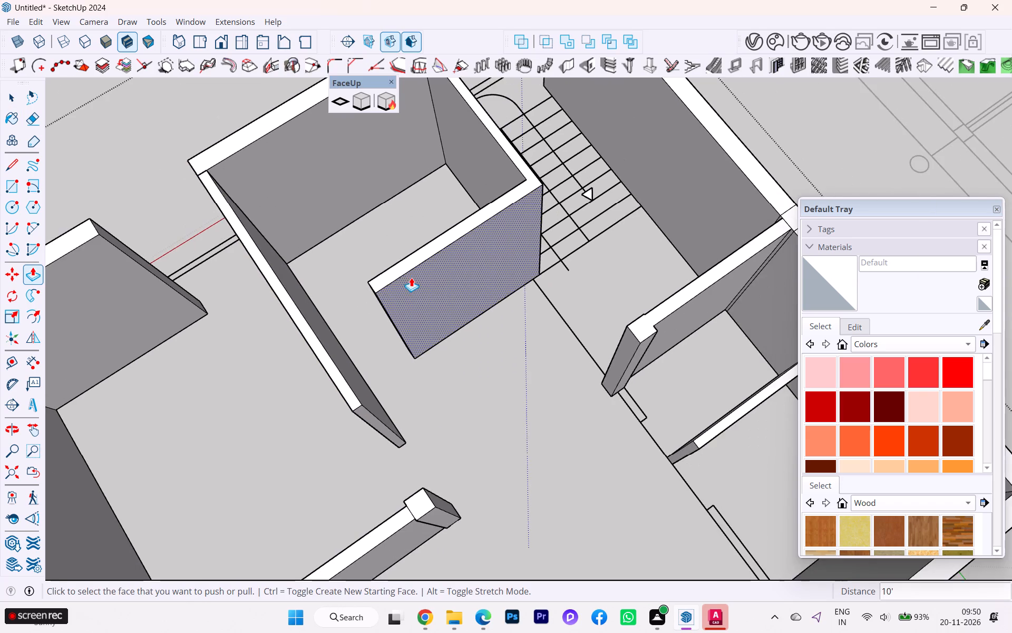
pyautogui.moveTo(411, 277); pyautogui.dragTo(751, 93, button='middle')
pyautogui.scroll(5, 265, 275)
pyautogui.scroll(1, 205, 402)
pyautogui.scroll(-1, 205, 402)
pyautogui.scroll(6, 205, 402)
pyautogui.scroll(-2, 165, 392)
pyautogui.scroll(5, 165, 392)
pyautogui.scroll(-1, 129, 407)
pyautogui.scroll(2, 129, 407)
pyautogui.scroll(-3, 129, 407)
pyautogui.scroll(1, 129, 407)
pyautogui.scroll(-1, 129, 407)
pyautogui.scroll(14, 129, 407)
pyautogui.scroll(-1, 112, 417)
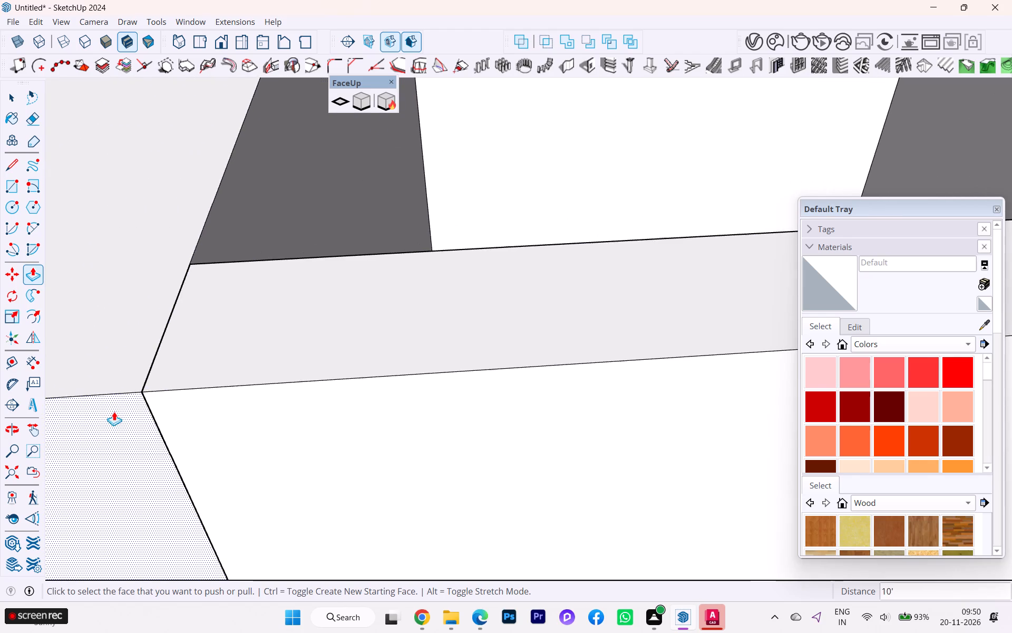
pyautogui.moveTo(116, 410); pyautogui.dragTo(279, 364, button='middle')
pyautogui.scroll(-1, 158, 387)
pyautogui.scroll(8, 232, 458)
pyautogui.scroll(6, 157, 505)
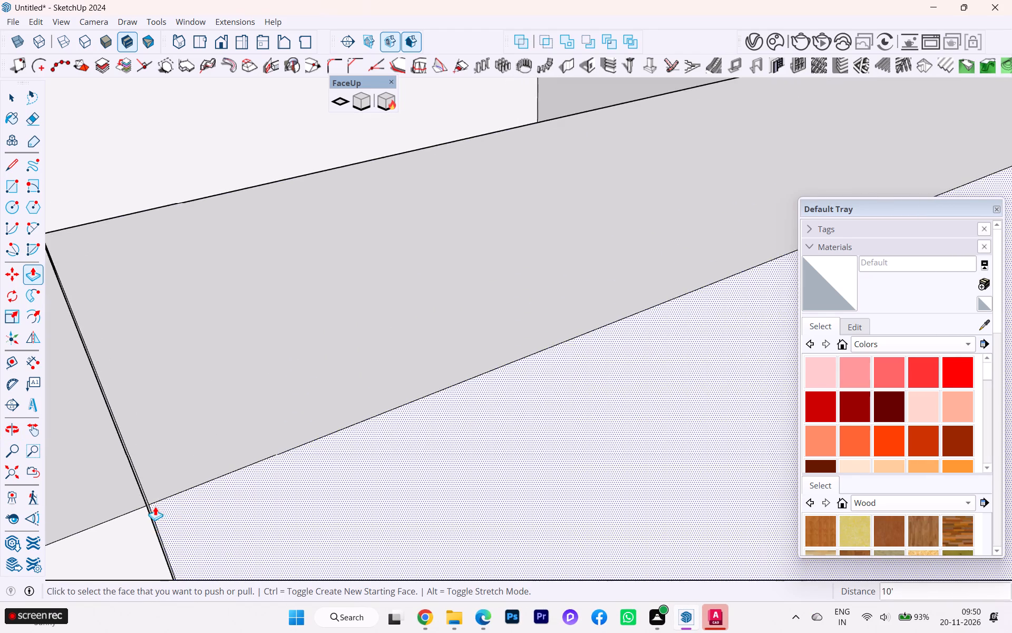
pyautogui.scroll(3, 155, 506)
pyautogui.scroll(-3, 147, 510)
pyautogui.scroll(8, 146, 510)
pyautogui.scroll(-1, 149, 509)
pyautogui.scroll(2, 149, 509)
pyautogui.click(147, 500)
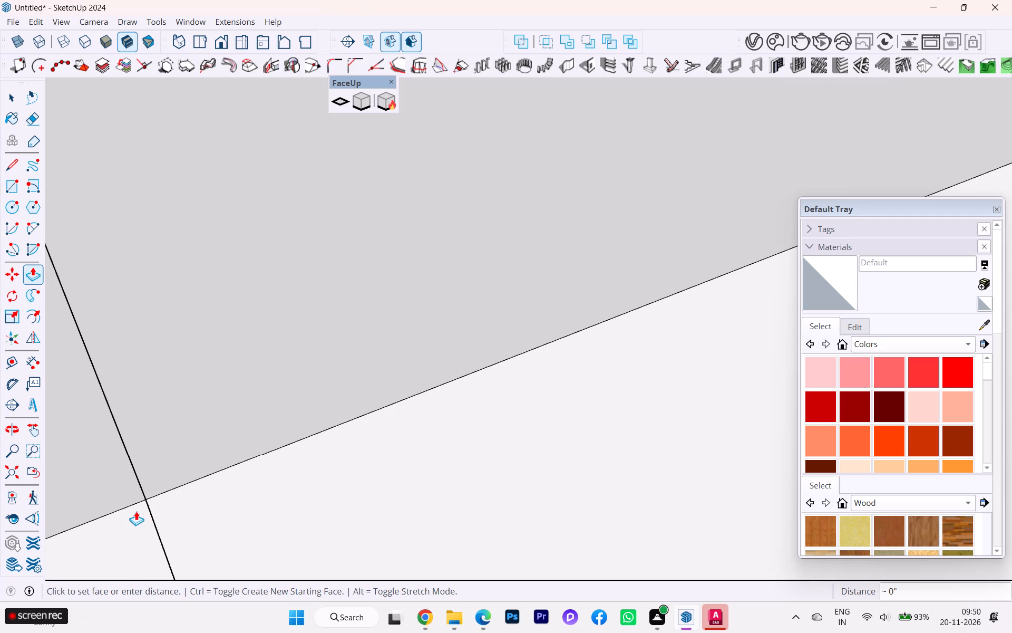
pyautogui.click(136, 511)
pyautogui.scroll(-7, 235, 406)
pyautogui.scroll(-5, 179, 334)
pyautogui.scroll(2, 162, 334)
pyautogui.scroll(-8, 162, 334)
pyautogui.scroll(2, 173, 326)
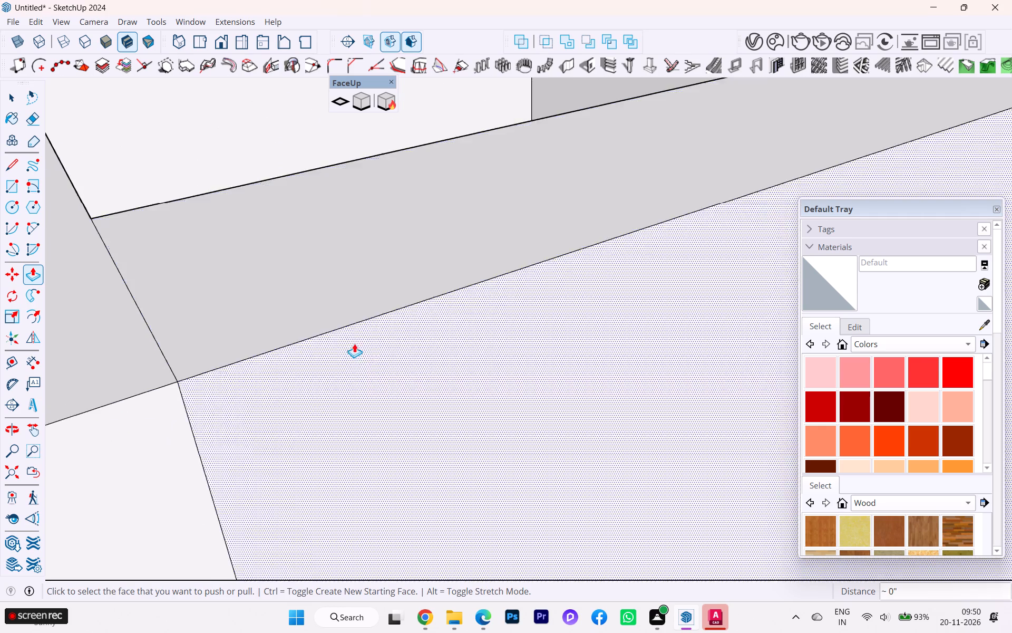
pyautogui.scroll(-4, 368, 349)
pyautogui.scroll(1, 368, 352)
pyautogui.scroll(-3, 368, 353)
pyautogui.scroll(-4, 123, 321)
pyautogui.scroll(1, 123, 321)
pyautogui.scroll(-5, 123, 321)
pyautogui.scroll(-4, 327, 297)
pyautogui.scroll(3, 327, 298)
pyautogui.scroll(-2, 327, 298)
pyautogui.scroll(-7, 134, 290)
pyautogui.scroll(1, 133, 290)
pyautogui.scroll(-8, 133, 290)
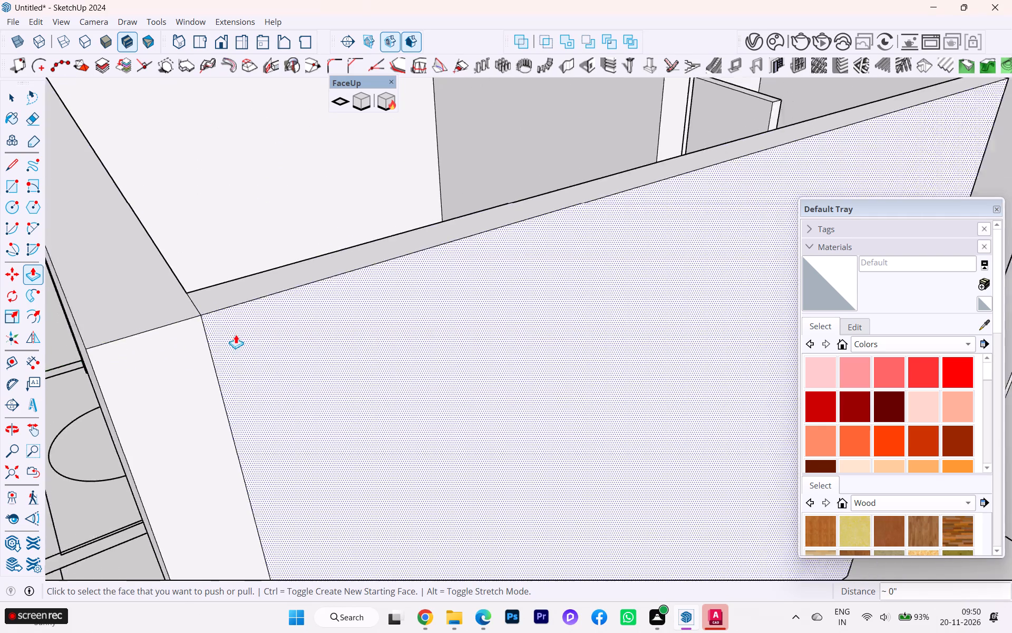
# Erase the vertical and top joint lines where the long partition meets the outer wall's end.
pyautogui.scroll(-3, 236, 334)
pyautogui.scroll(1, 234, 341)
pyautogui.scroll(-2, 233, 343)
pyautogui.press('e')
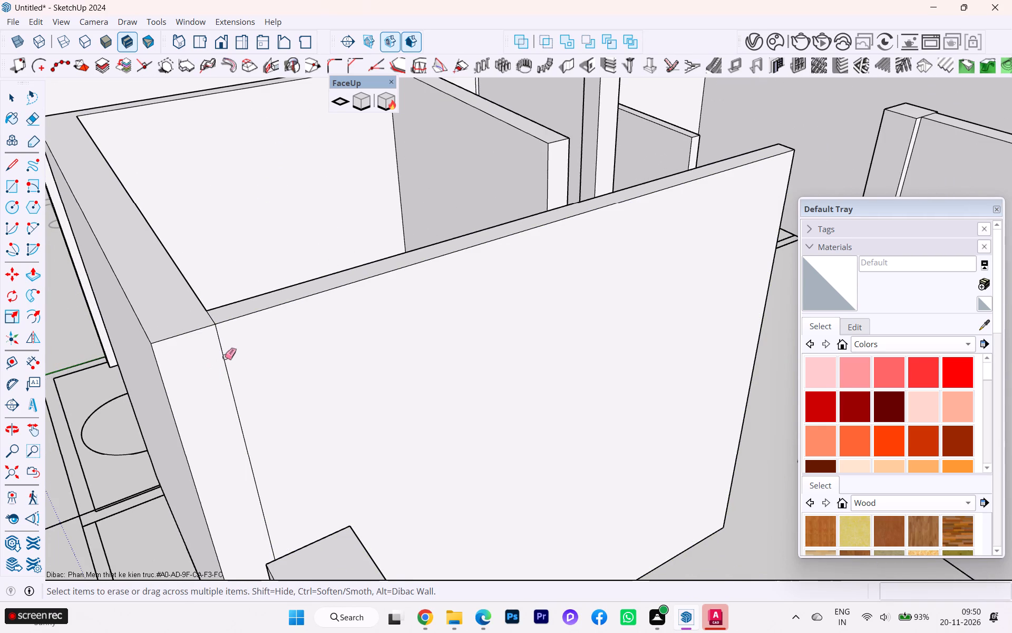
pyautogui.click(225, 357)
pyautogui.scroll(5, 218, 316)
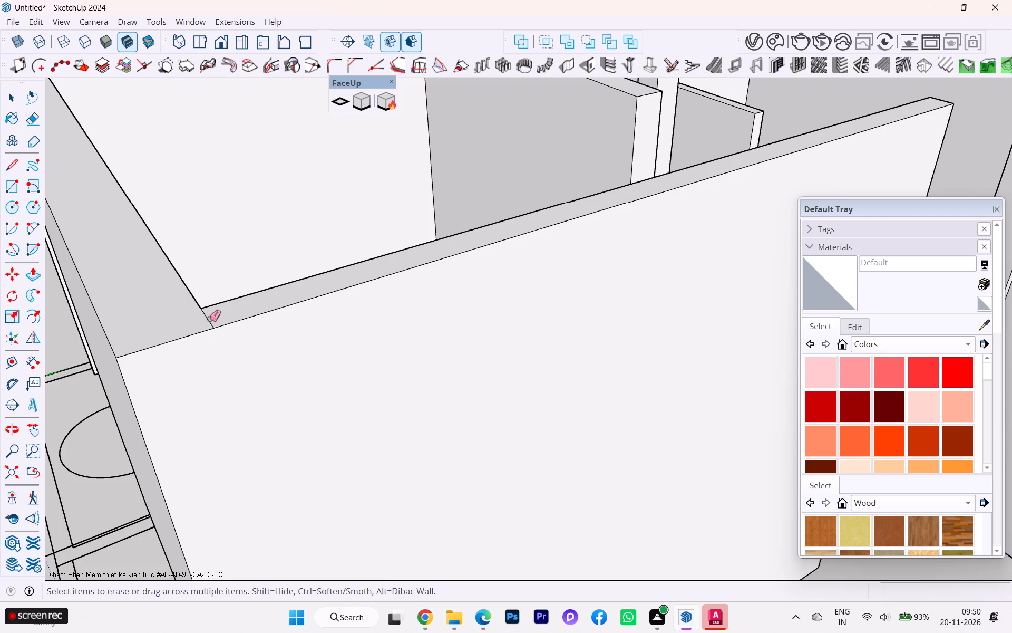
pyautogui.click(209, 320)
# Erase the joint line across the top between the long inner wall and its end column.
pyautogui.scroll(-4, 225, 308)
pyautogui.scroll(3, 217, 309)
pyautogui.scroll(-3, 210, 311)
pyautogui.scroll(1, 194, 300)
pyautogui.scroll(-7, 194, 300)
pyautogui.scroll(-1, 444, 322)
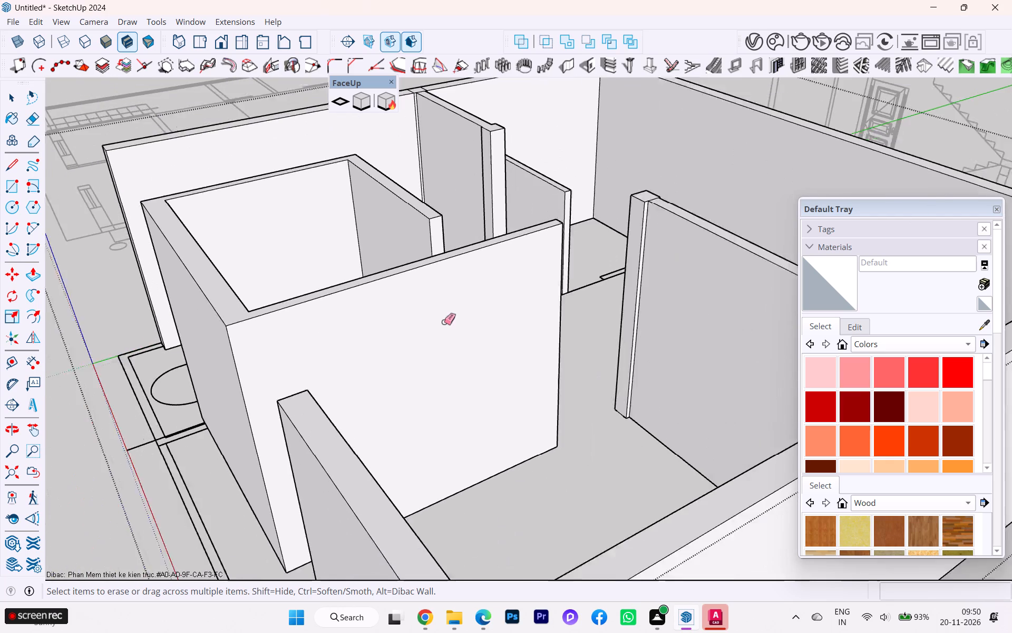
pyautogui.scroll(-1, 444, 322)
pyautogui.moveTo(444, 322); pyautogui.dragTo(159, 379, button='middle')
pyautogui.moveTo(431, 290); pyautogui.dragTo(302, 362, button='middle')
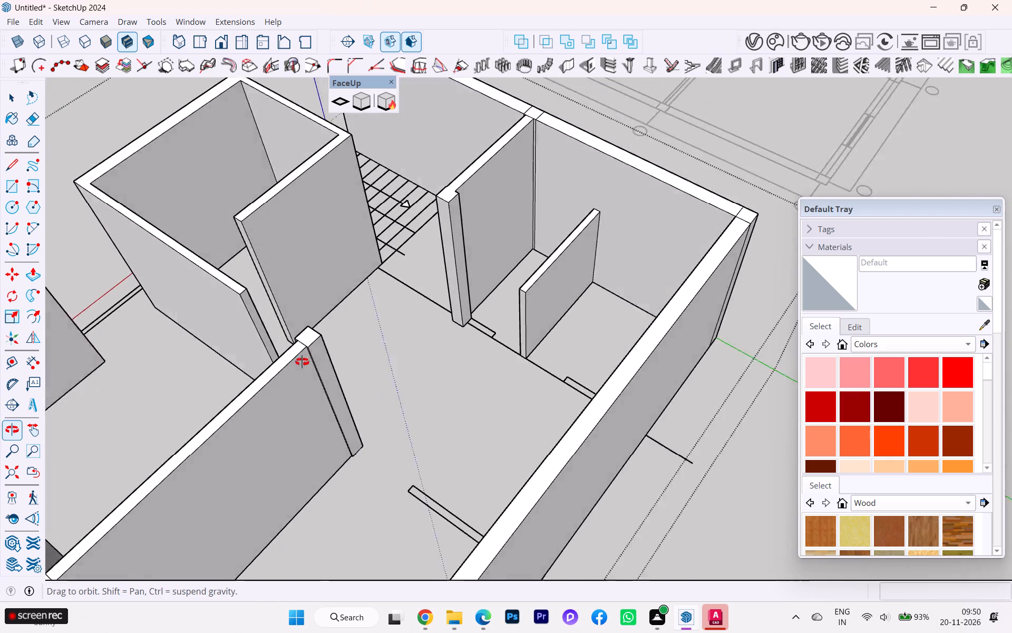
pyautogui.moveTo(302, 362); pyautogui.dragTo(275, 365, button='middle')
pyautogui.scroll(2, 320, 324)
pyautogui.scroll(-1, 320, 324)
pyautogui.scroll(2, 320, 324)
pyautogui.scroll(-1, 320, 323)
pyautogui.scroll(1, 320, 323)
pyautogui.scroll(1, 263, 319)
pyautogui.scroll(-2, 263, 319)
pyautogui.scroll(13, 263, 319)
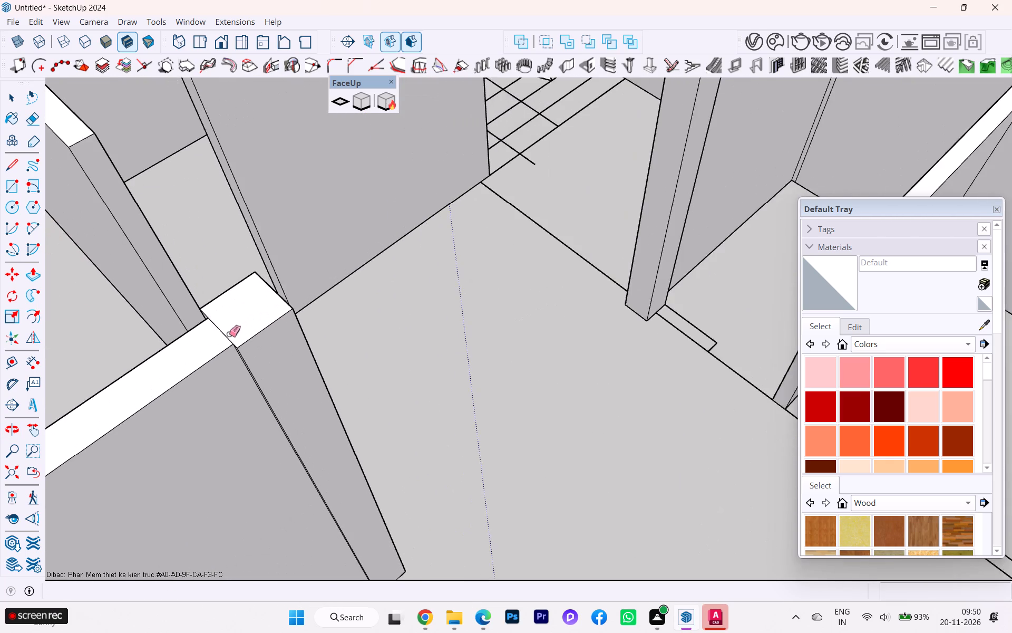
pyautogui.scroll(3, 229, 334)
pyautogui.scroll(-2, 228, 334)
pyautogui.scroll(9, 228, 334)
pyautogui.click(228, 339)
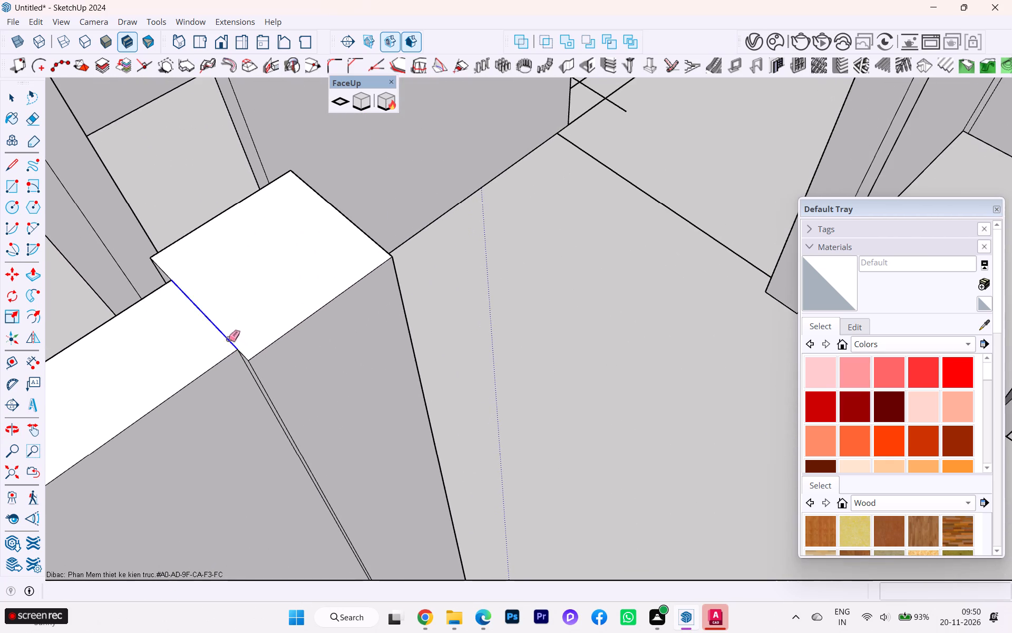
# Draw a rectangle about 1' 8 7/8" by 4 1/2" over the short wall outline beside the column of the small room near the stairs.
pyautogui.scroll(-7, 298, 336)
pyautogui.scroll(-5, 373, 288)
pyautogui.scroll(-5, 301, 305)
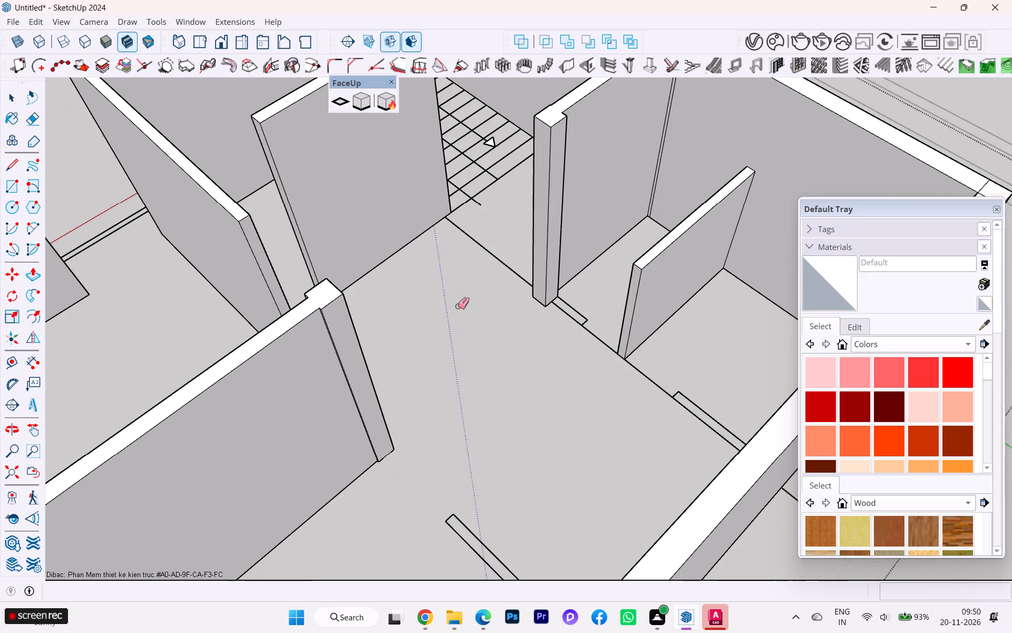
pyautogui.press('r')
pyautogui.scroll(4, 575, 236)
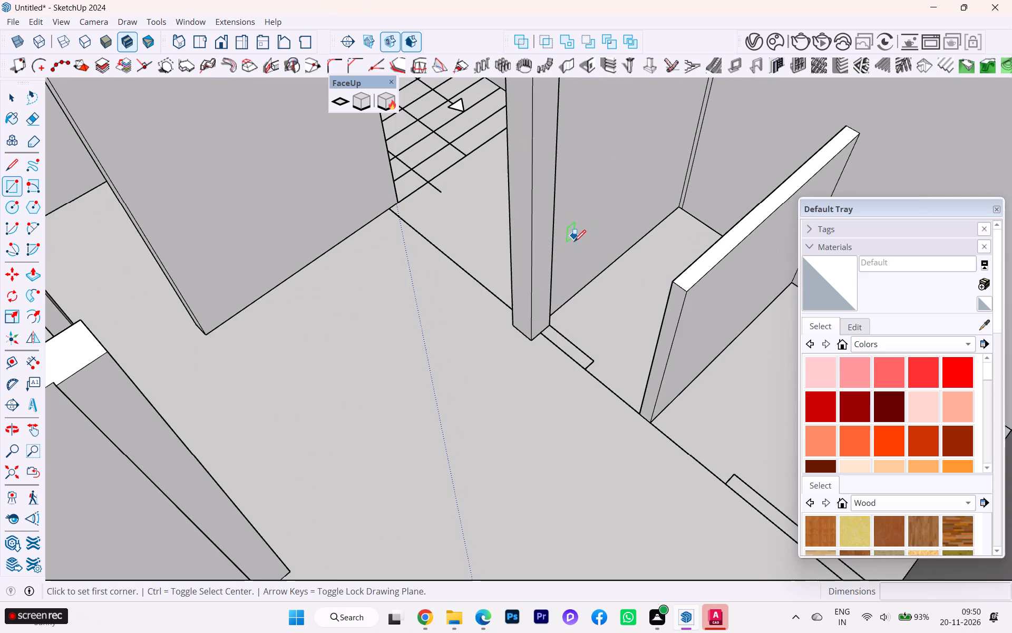
pyautogui.scroll(1, 539, 342)
pyautogui.scroll(-4, 539, 341)
pyautogui.scroll(9, 539, 339)
pyautogui.scroll(-1, 544, 324)
pyautogui.scroll(1, 544, 324)
pyautogui.click(554, 323)
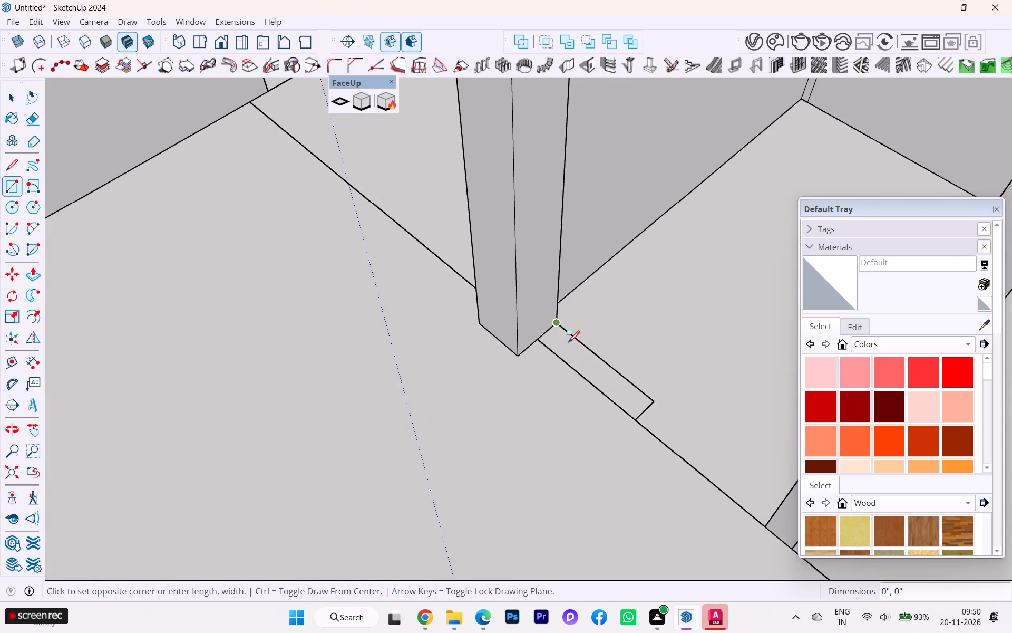
pyautogui.click(640, 421)
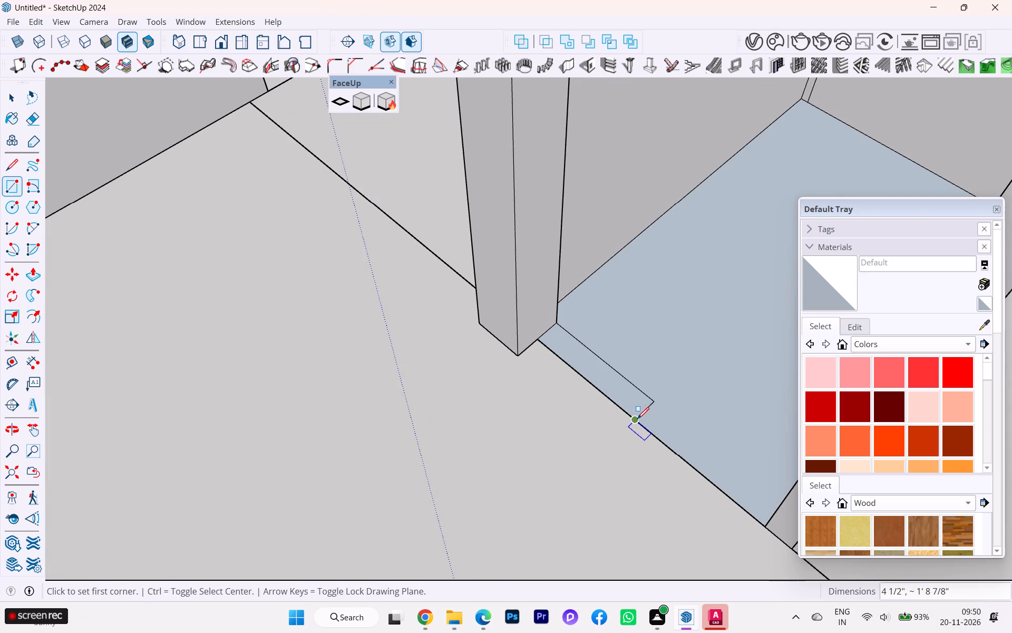
# Push/Pull the short wall's face up 10' to match the height of the adjoining column.
pyautogui.press('p')
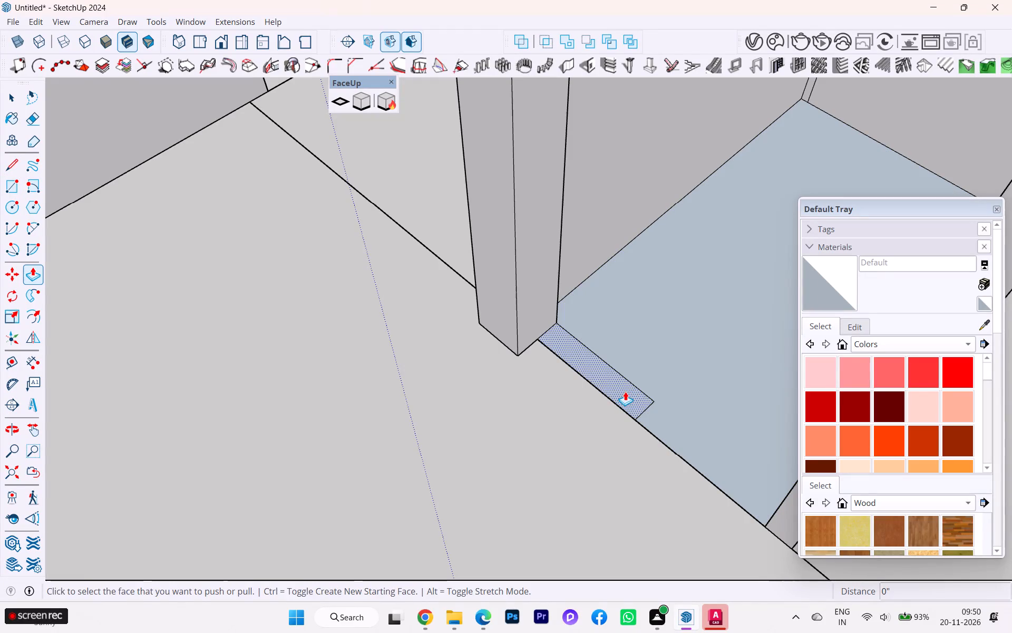
pyautogui.click(625, 391)
pyautogui.scroll(-6, 531, 291)
pyautogui.scroll(-3, 488, 305)
pyautogui.scroll(1, 485, 308)
pyautogui.scroll(-2, 485, 308)
pyautogui.scroll(-2, 475, 219)
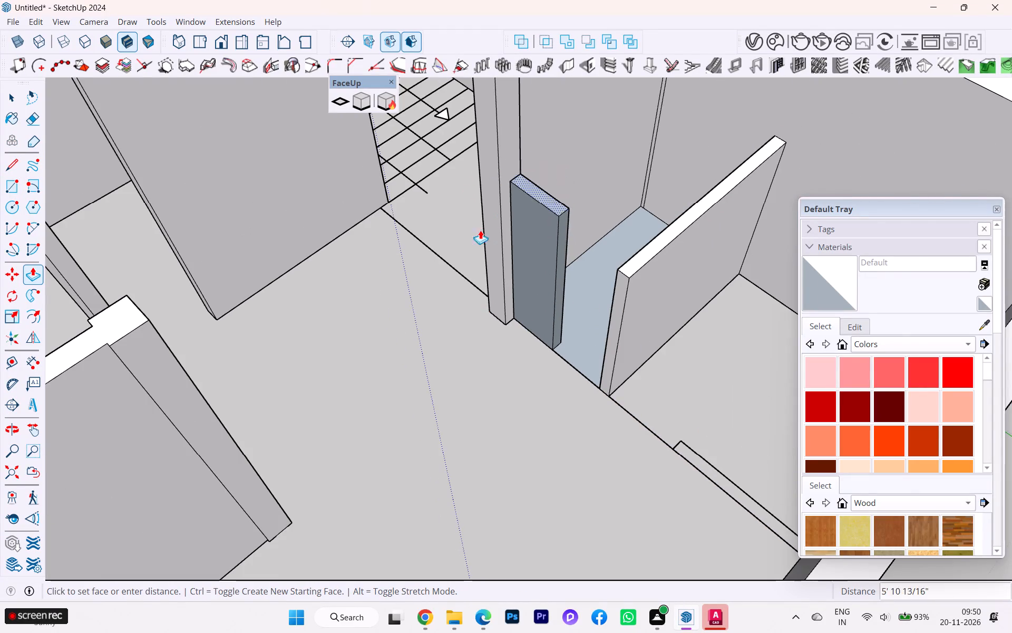
pyautogui.scroll(-2, 480, 230)
pyautogui.click(488, 127)
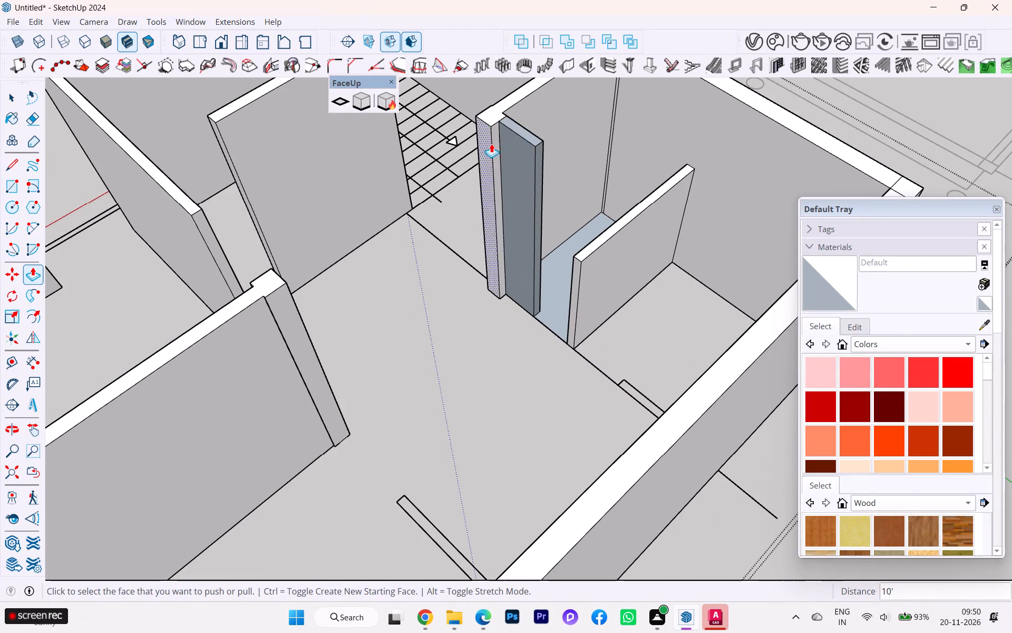
# Delete the floor face enclosed between the new short wall and the low partition of the small room.
pyautogui.scroll(-1, 504, 211)
pyautogui.moveTo(508, 228); pyautogui.dragTo(578, 329, button='middle')
pyautogui.scroll(3, 548, 205)
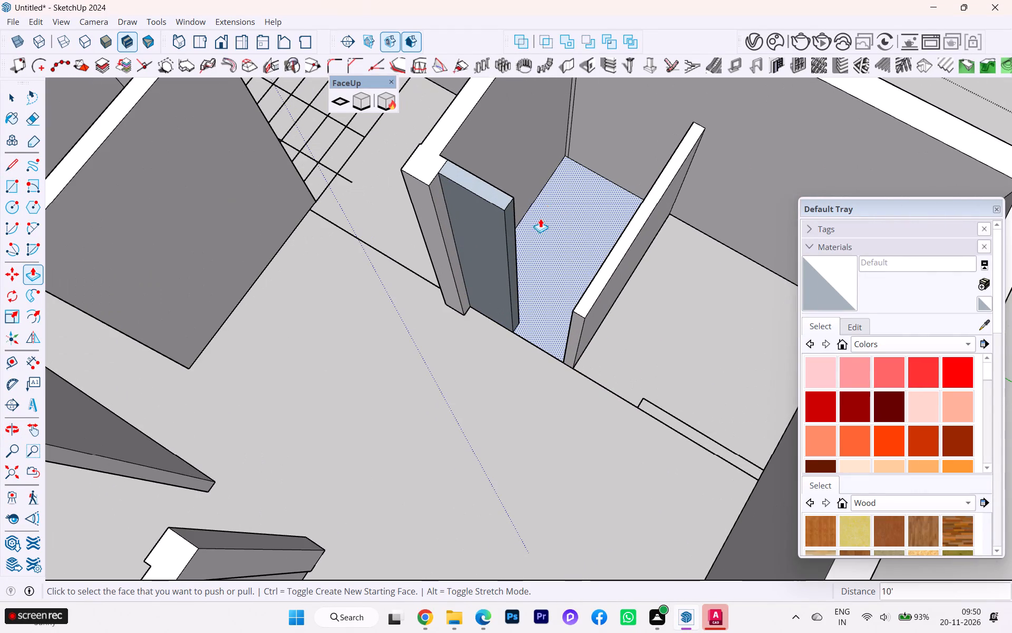
pyautogui.click(10, 99)
pyautogui.click(606, 224)
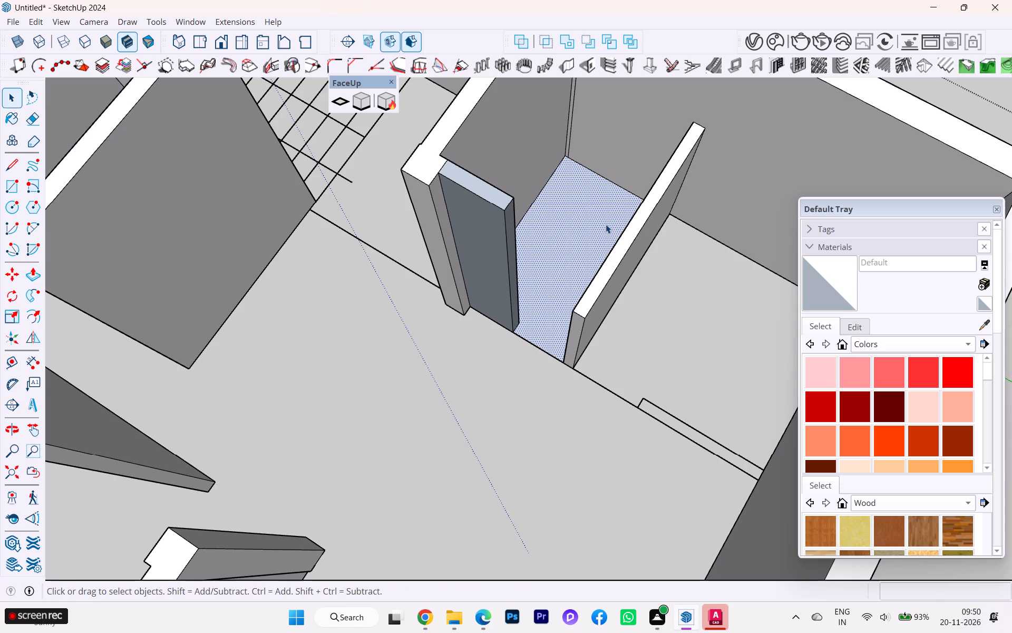
pyautogui.press('Delete')
# Reverse the outer, top, end and inner faces of the new short wall.
pyautogui.click(497, 236)
pyautogui.tripleClick(496, 236)
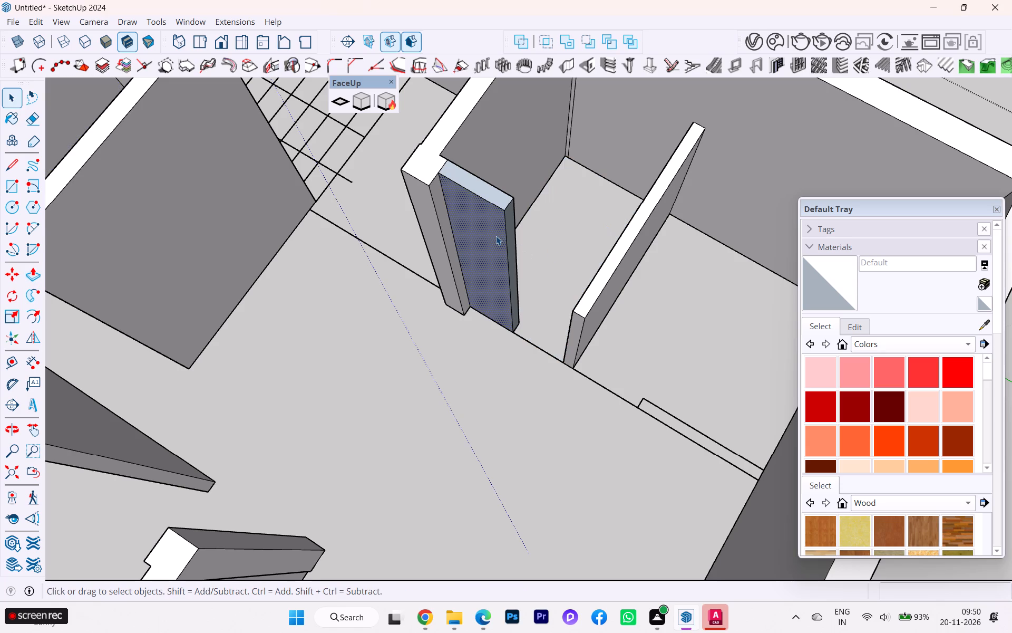
pyautogui.doubleClick(495, 236)
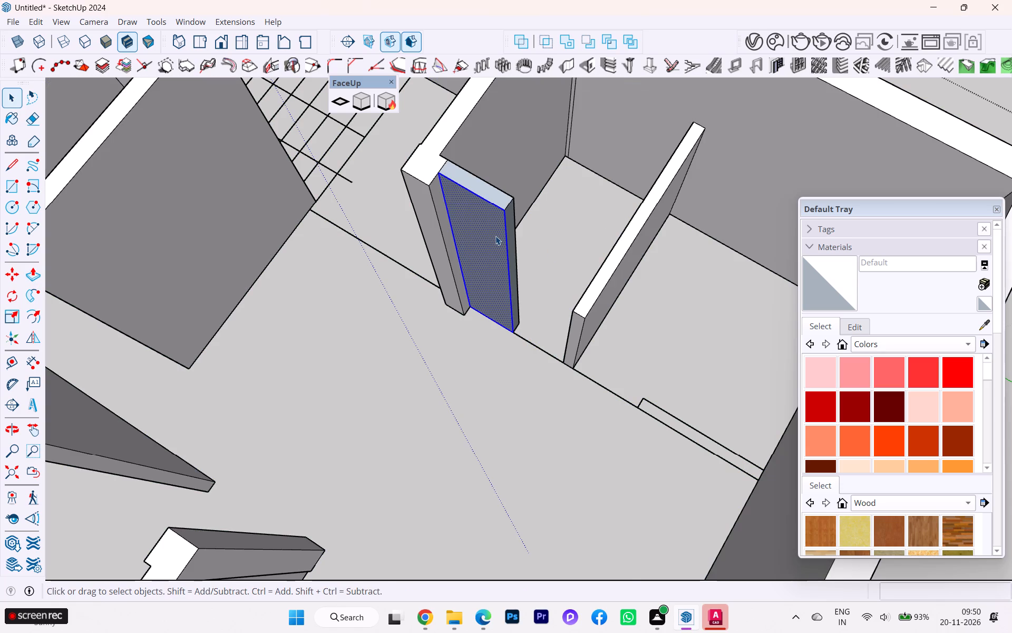
pyautogui.rightClick(495, 236)
pyautogui.click(538, 172)
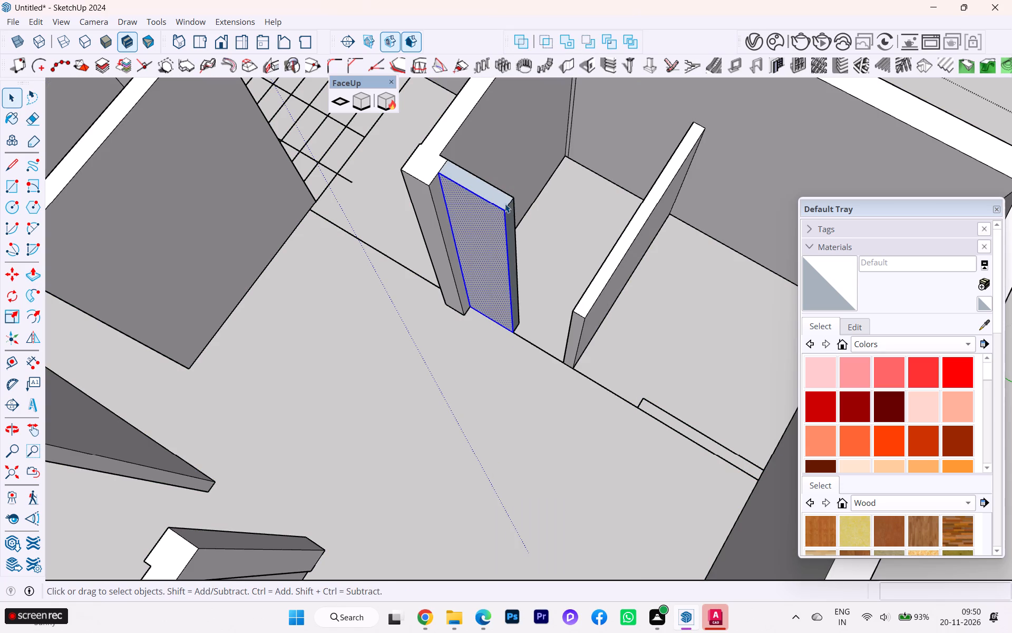
pyautogui.click(503, 201)
pyautogui.rightClick(503, 201)
pyautogui.click(537, 176)
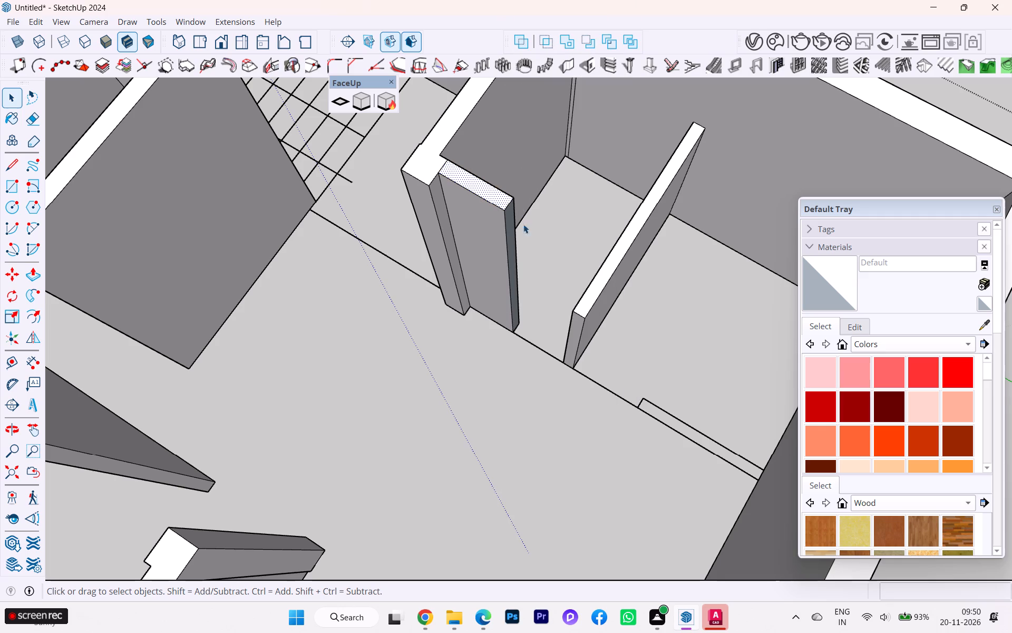
pyautogui.click(513, 233)
pyautogui.rightClick(513, 233)
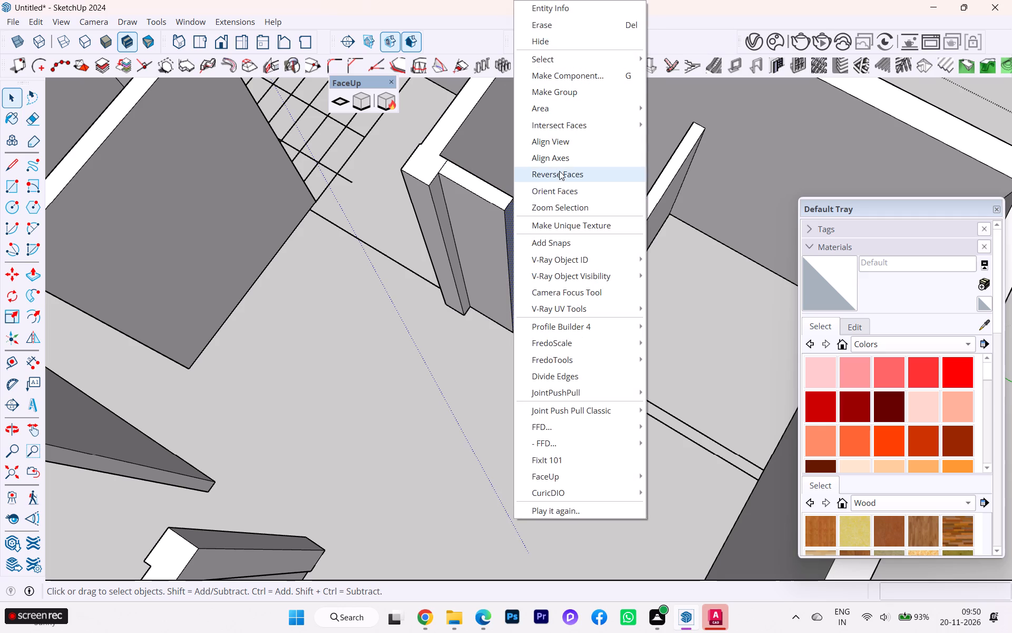
pyautogui.click(559, 171)
pyautogui.scroll(-1, 498, 187)
pyautogui.moveTo(495, 188); pyautogui.dragTo(193, 252, button='middle')
pyautogui.moveTo(623, 218); pyautogui.dragTo(436, 184, button='middle')
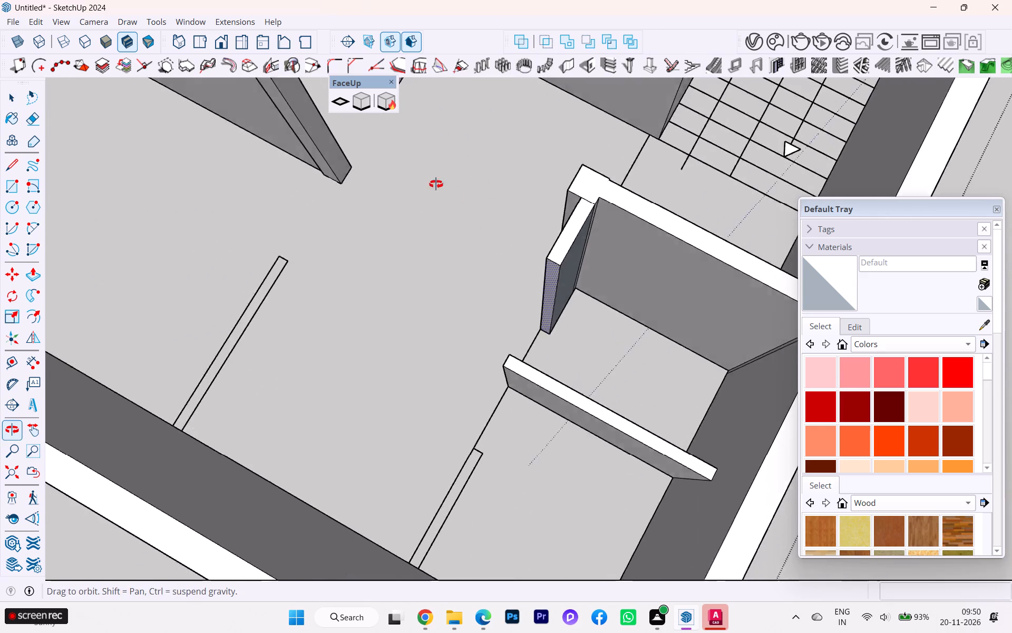
pyautogui.moveTo(436, 184); pyautogui.dragTo(407, 120, button='middle')
pyautogui.click(586, 255)
pyautogui.rightClick(586, 255)
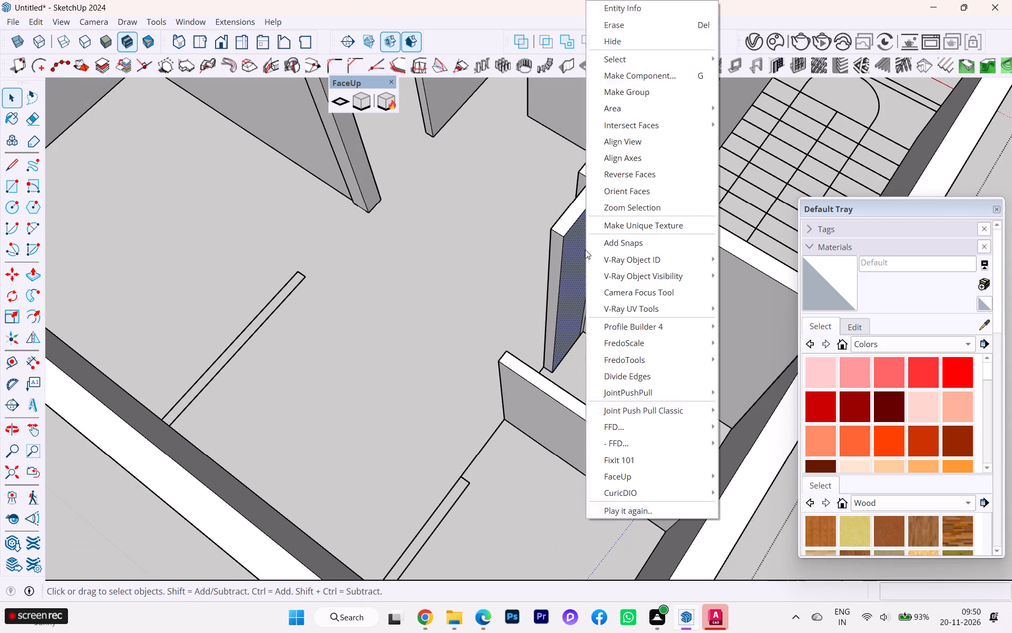
pyautogui.click(641, 177)
# Erase the top and vertical joint lines where the short wall meets the column beside it.
pyautogui.scroll(4, 622, 188)
pyautogui.scroll(-3, 610, 189)
pyautogui.scroll(4, 610, 189)
pyautogui.scroll(-1, 597, 196)
pyautogui.scroll(2, 597, 196)
pyautogui.scroll(-1, 597, 196)
pyautogui.scroll(6, 597, 196)
pyautogui.scroll(-3, 602, 164)
pyautogui.scroll(1, 602, 164)
pyautogui.scroll(-1, 602, 164)
pyautogui.scroll(1, 602, 164)
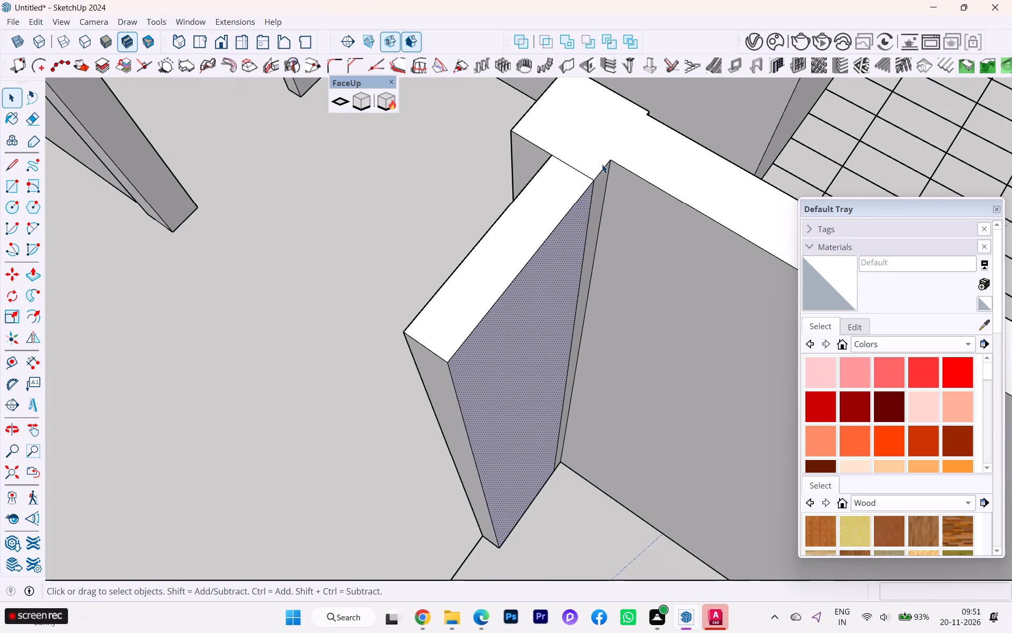
pyautogui.scroll(3, 597, 168)
pyautogui.scroll(-1, 595, 170)
pyautogui.scroll(4, 594, 171)
pyautogui.press('e')
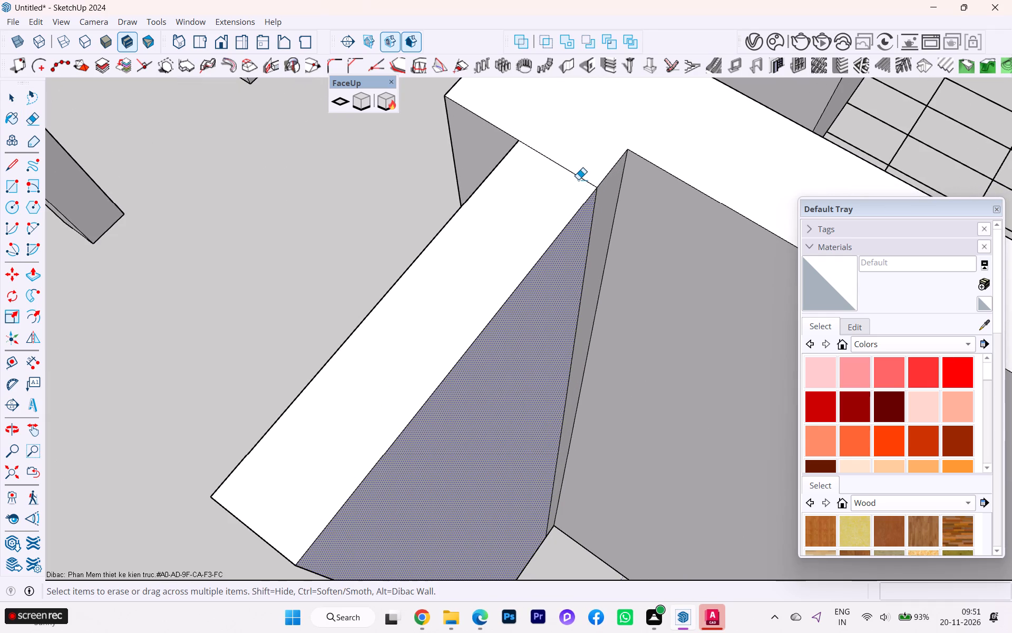
pyautogui.click(575, 174)
pyautogui.scroll(-1, 588, 200)
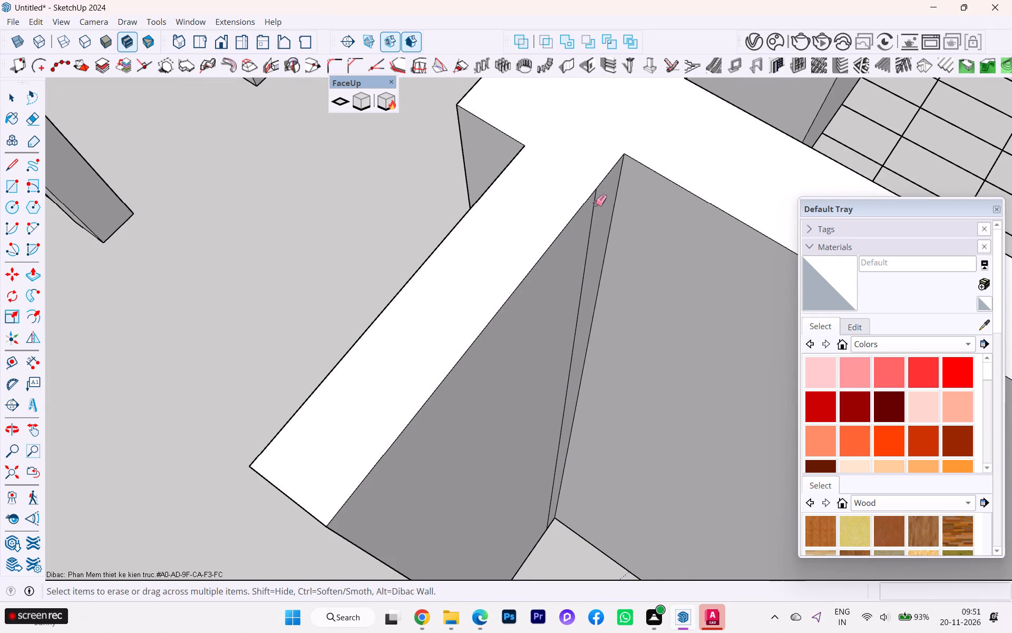
pyautogui.click(595, 203)
# Push/Pull the top of the low partition in the small room up 4' 3/4", level with the outer wall's top.
pyautogui.scroll(-6, 673, 165)
pyautogui.scroll(-3, 530, 195)
pyautogui.scroll(1, 501, 209)
pyautogui.scroll(-9, 494, 213)
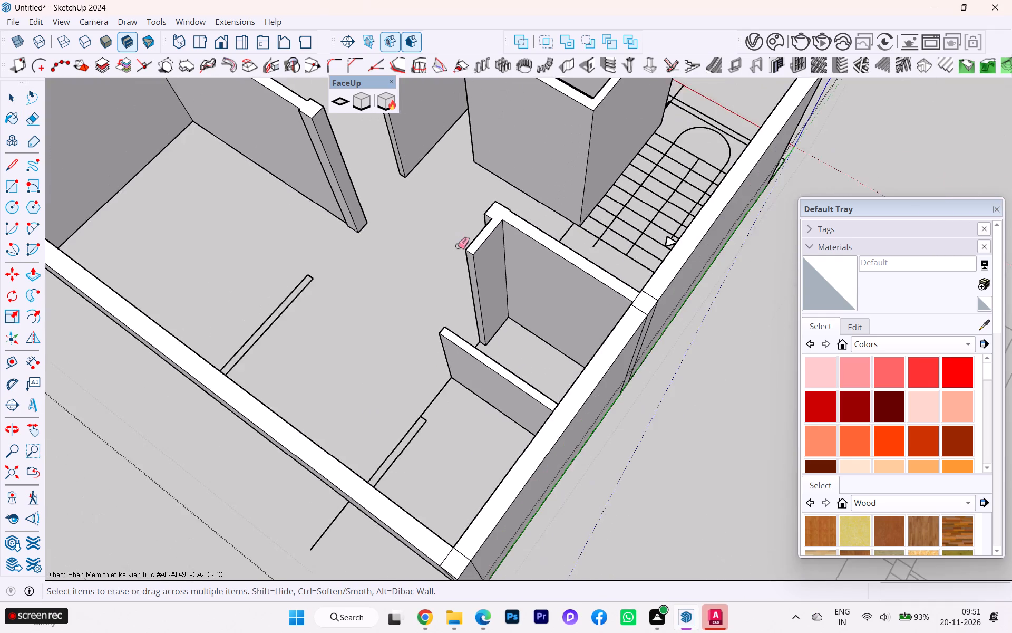
pyautogui.scroll(-3, 458, 248)
pyautogui.moveTo(460, 249); pyautogui.dragTo(817, 280, button='middle')
pyautogui.scroll(6, 474, 339)
pyautogui.scroll(1, 569, 339)
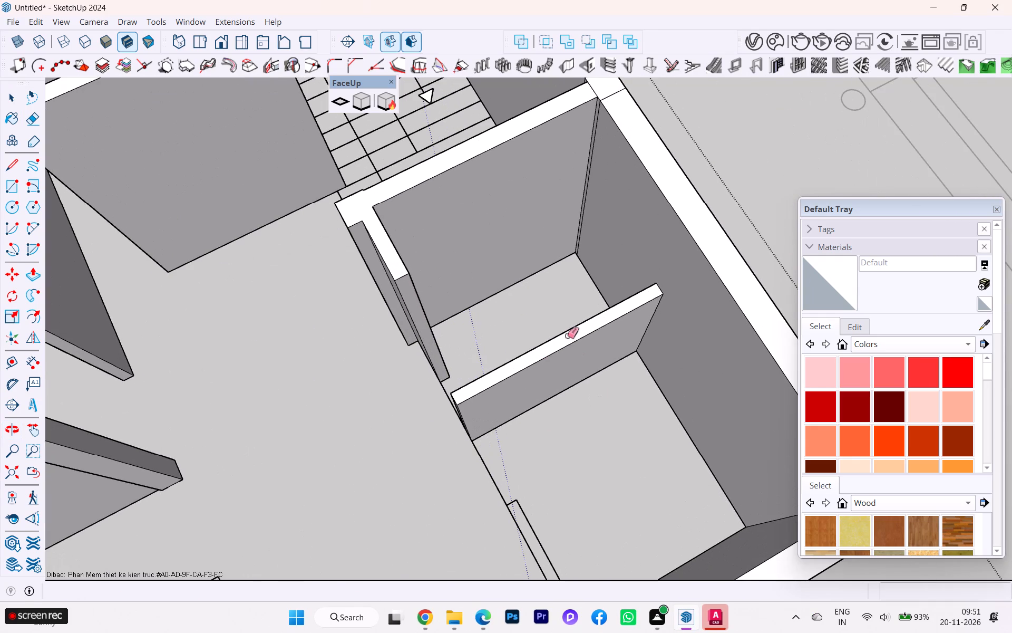
pyautogui.press('p')
pyautogui.click(554, 337)
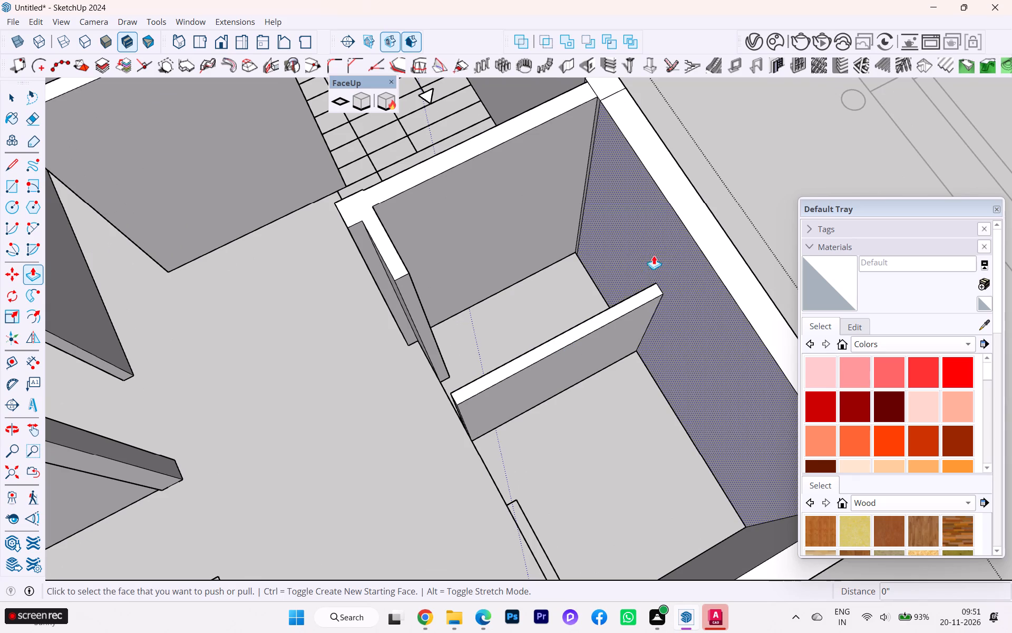
pyautogui.click(590, 321)
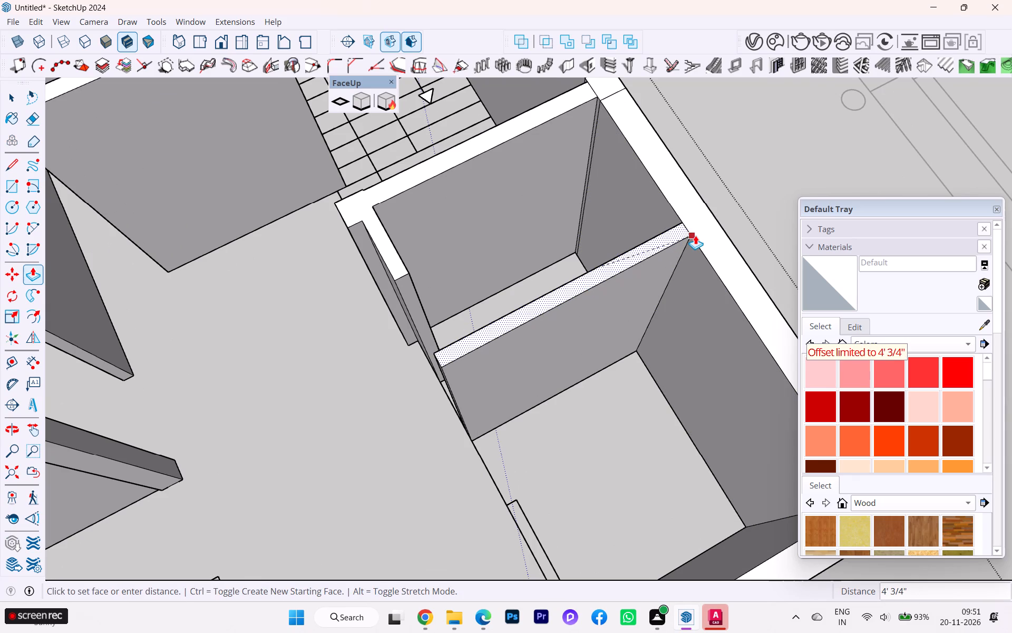
pyautogui.click(695, 235)
# Erase the top and both vertical joint lines where the partition between the small room and the staircase meets the outer wall.
pyautogui.scroll(4, 613, 112)
pyautogui.scroll(-2, 612, 112)
pyautogui.moveTo(597, 143); pyautogui.dragTo(859, 191, button='middle')
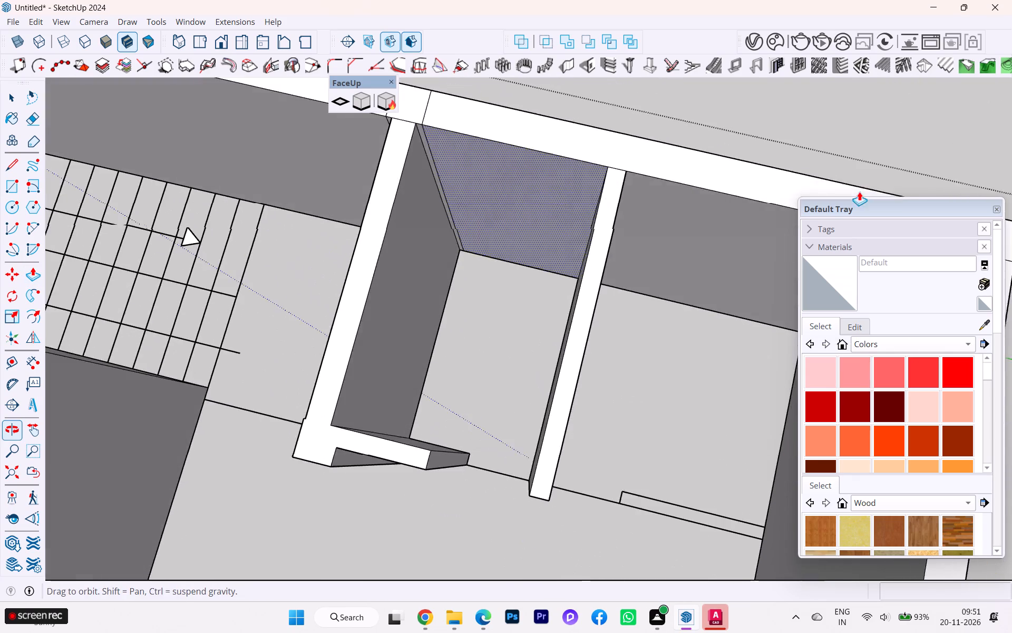
pyautogui.scroll(9, 411, 125)
pyautogui.press('e')
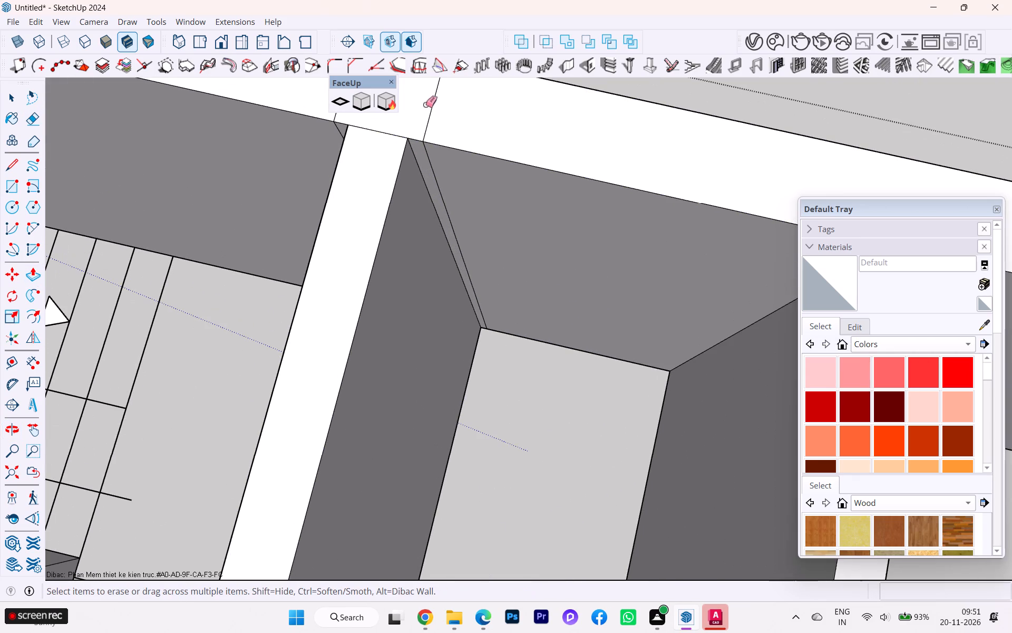
pyautogui.click(434, 107)
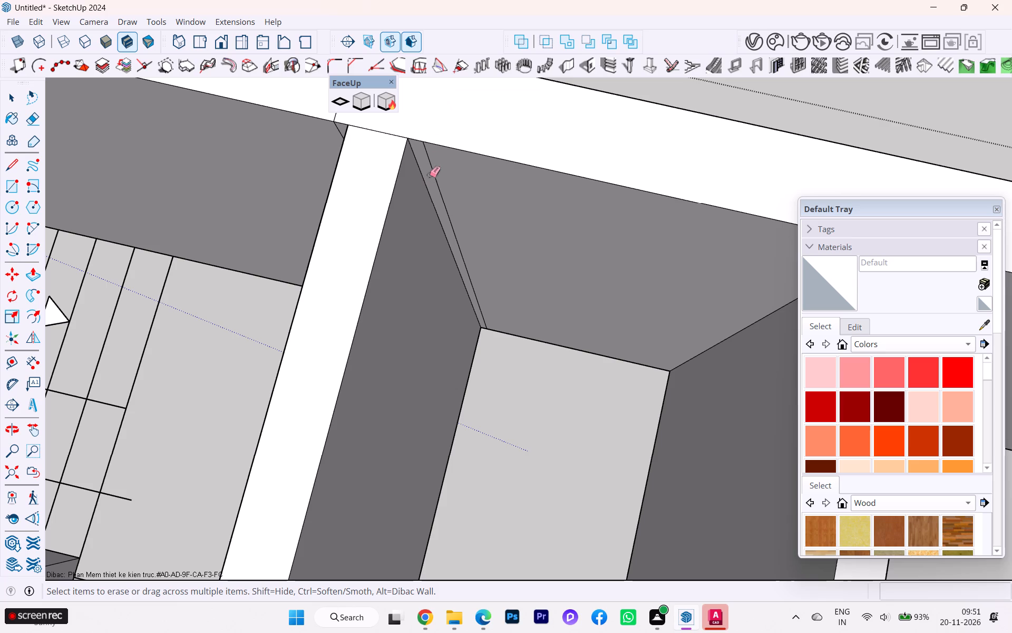
pyautogui.click(433, 161)
pyautogui.click(435, 167)
pyautogui.click(434, 170)
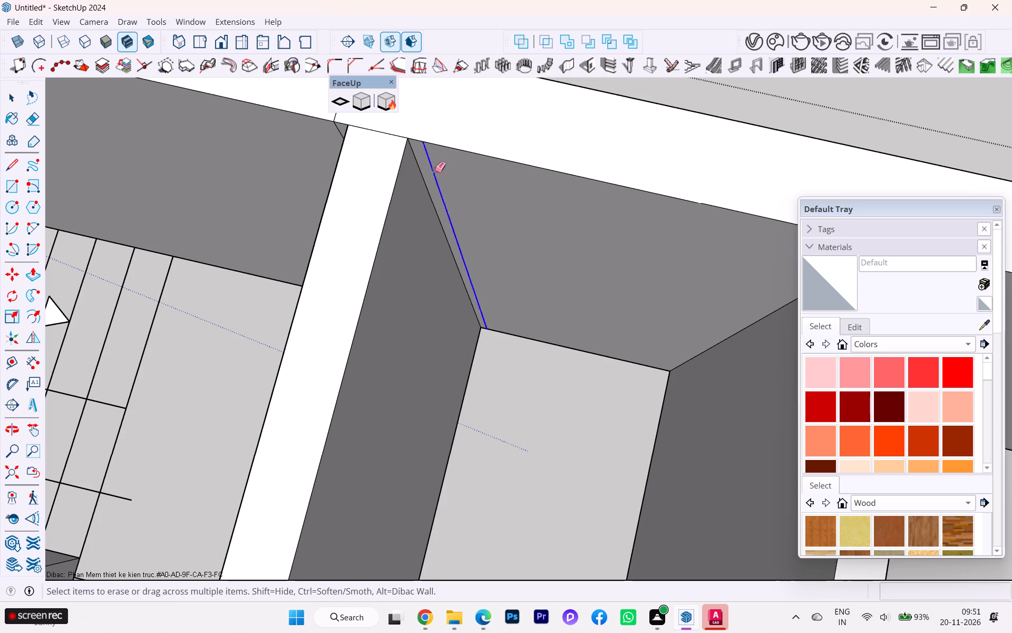
pyautogui.scroll(-4, 325, 131)
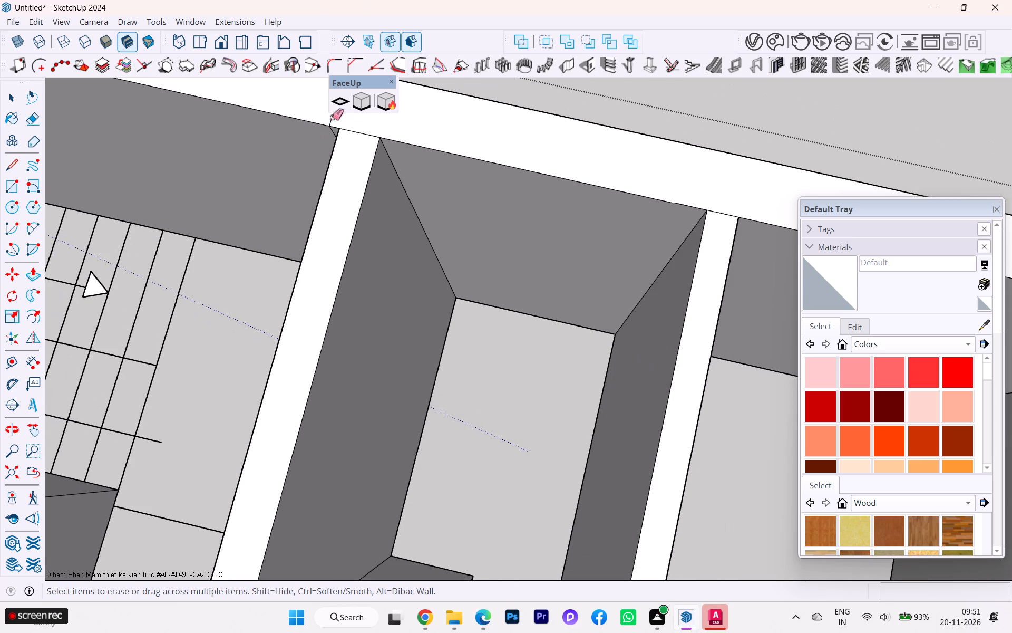
pyautogui.click(333, 117)
pyautogui.scroll(-2, 323, 133)
pyautogui.moveTo(396, 132); pyautogui.dragTo(721, 22, button='middle')
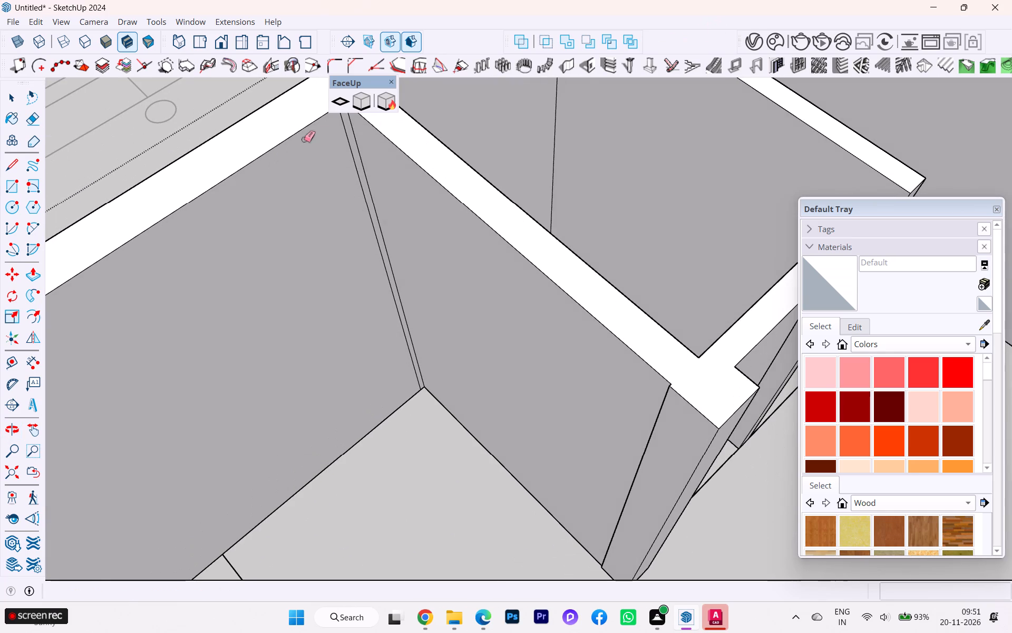
pyautogui.click(343, 121)
# Erase the two vertical joint lines on the outer face of the long outer wall, opposite the staircase partition.
pyautogui.scroll(-3, 357, 152)
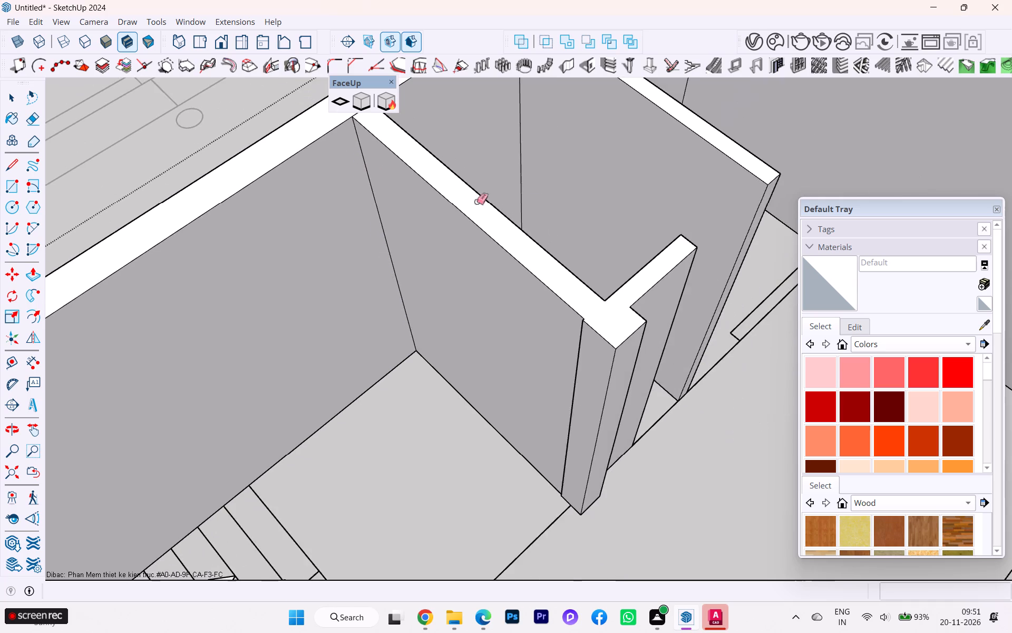
pyautogui.scroll(-2, 532, 206)
pyautogui.scroll(14, 596, 314)
pyautogui.scroll(2, 502, 282)
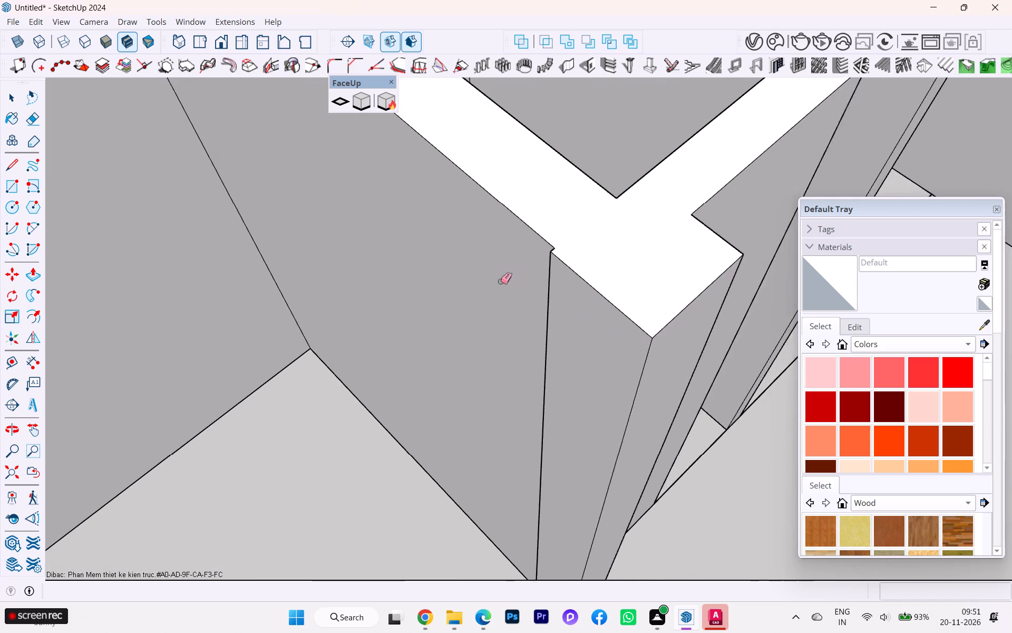
pyautogui.scroll(3, 500, 281)
pyautogui.scroll(-4, 502, 277)
pyautogui.scroll(-4, 420, 279)
pyautogui.scroll(-6, 375, 275)
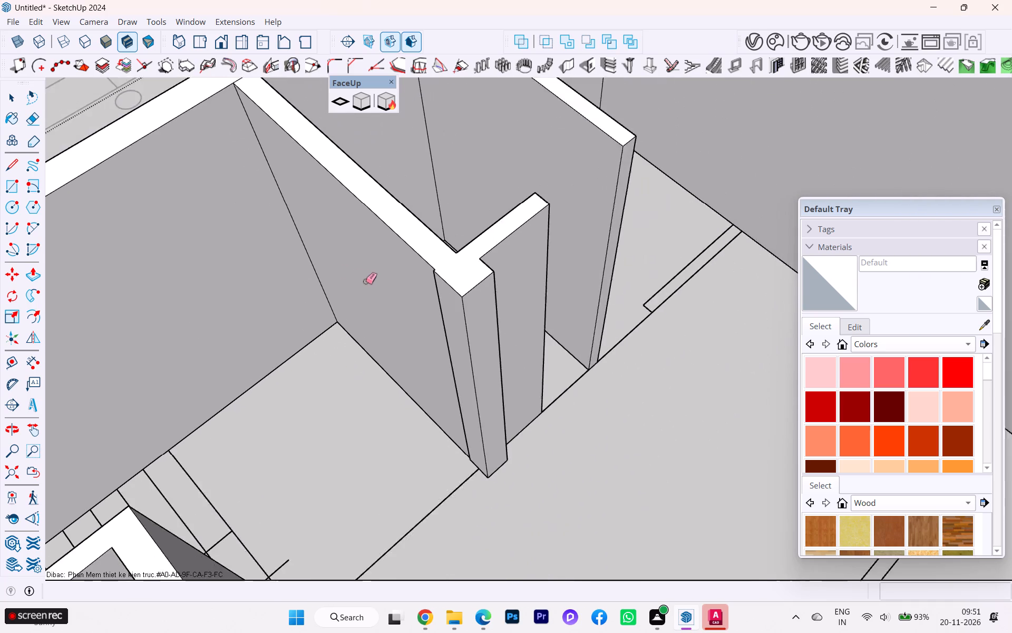
pyautogui.scroll(-7, 365, 281)
pyautogui.scroll(1, 365, 281)
pyautogui.scroll(-3, 365, 281)
pyautogui.moveTo(410, 285); pyautogui.dragTo(899, 207, button='middle')
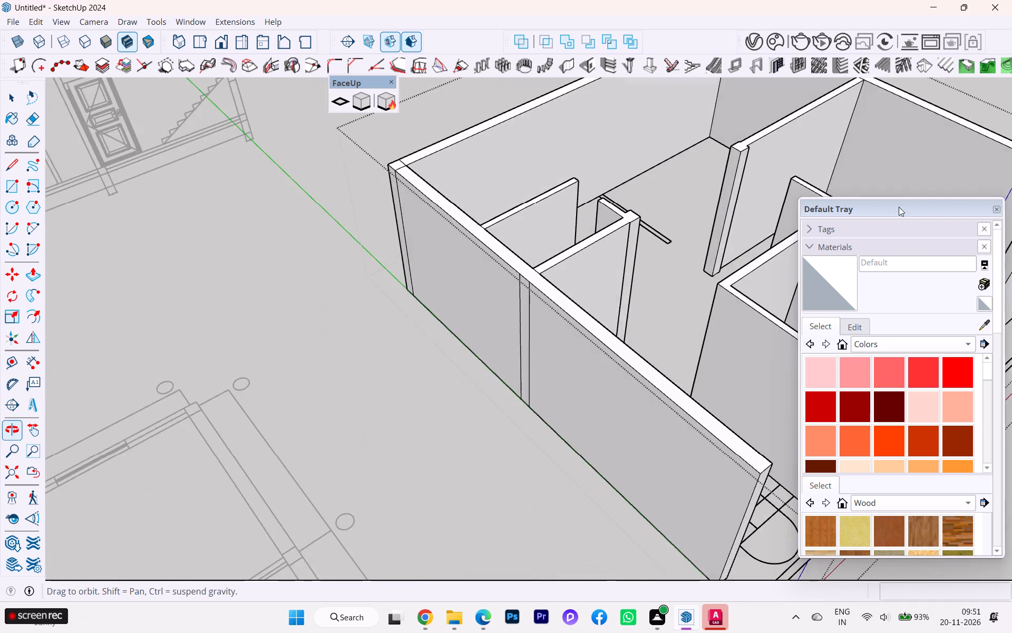
pyautogui.scroll(4, 634, 237)
pyautogui.scroll(8, 491, 303)
pyautogui.moveTo(478, 374); pyautogui.dragTo(464, 360)
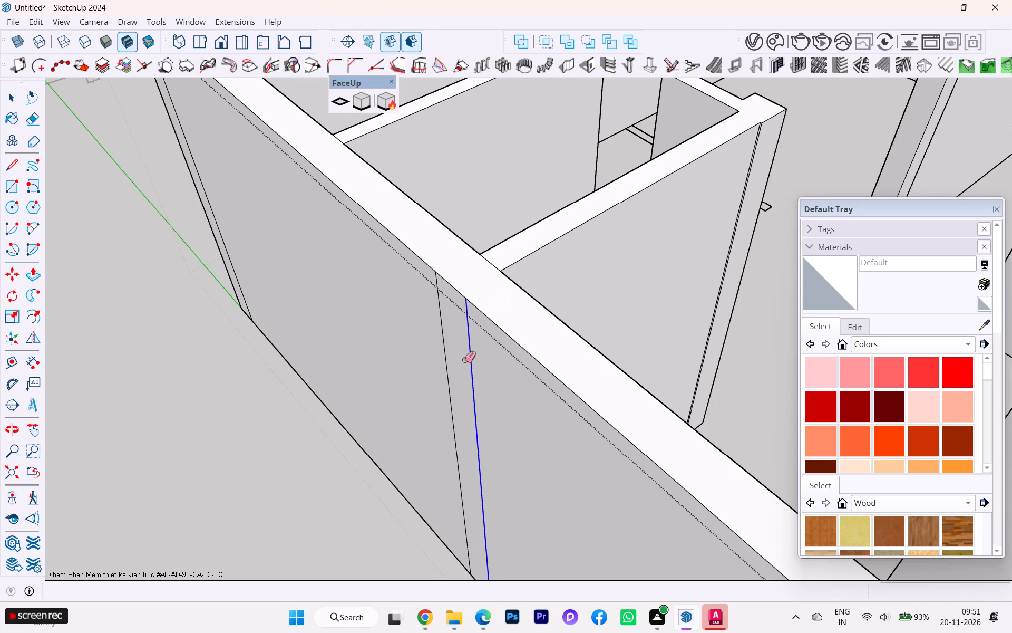
pyautogui.moveTo(464, 360); pyautogui.dragTo(421, 332)
# Erase the top joint lines and the vertical joint lines on both outer faces at the far corner of the outer wall.
pyautogui.scroll(-3, 289, 249)
pyautogui.moveTo(231, 252); pyautogui.dragTo(631, 175, button='middle')
pyautogui.scroll(2, 412, 170)
pyautogui.doubleClick(400, 165)
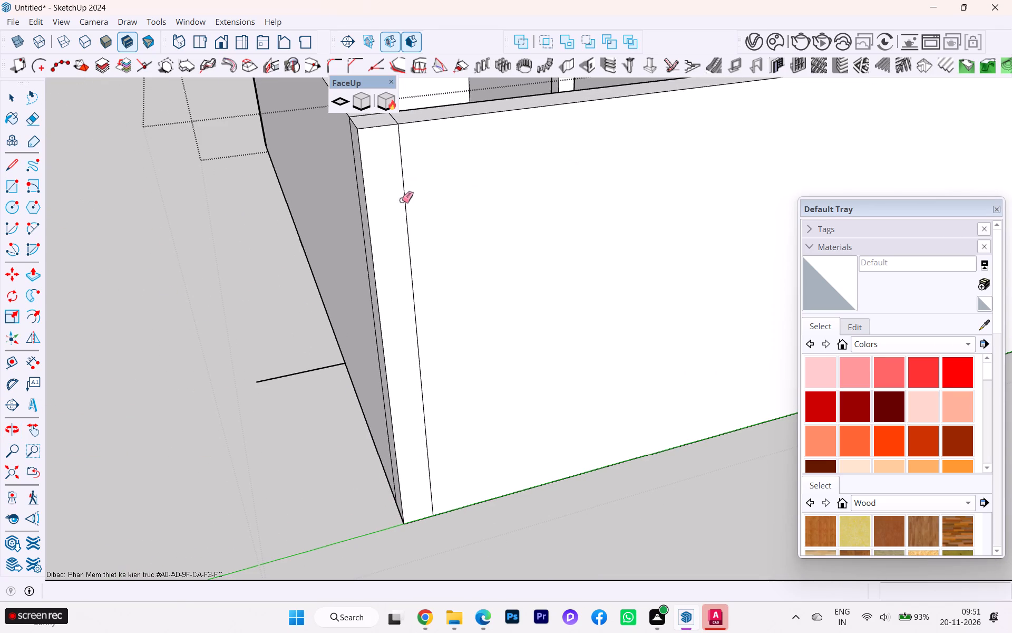
pyautogui.click(403, 187)
pyautogui.scroll(-3, 407, 199)
pyautogui.moveTo(420, 219); pyautogui.dragTo(437, 380, button='middle')
pyautogui.click(352, 169)
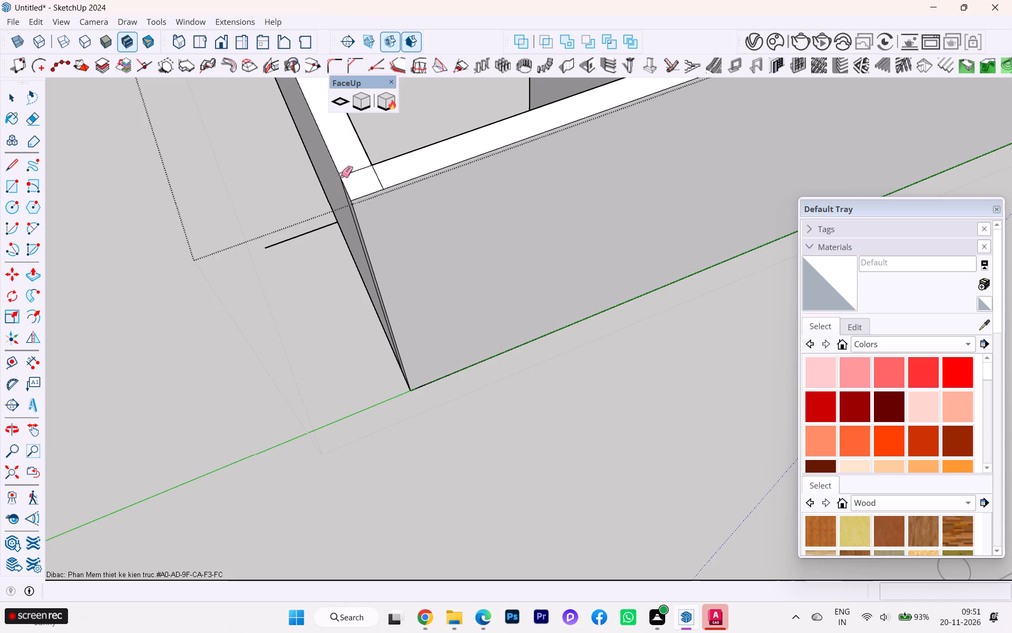
pyautogui.click(341, 175)
pyautogui.click(377, 173)
pyautogui.scroll(-2, 337, 202)
pyautogui.moveTo(322, 214); pyautogui.dragTo(564, 137, button='middle')
pyautogui.scroll(4, 429, 210)
pyautogui.click(353, 228)
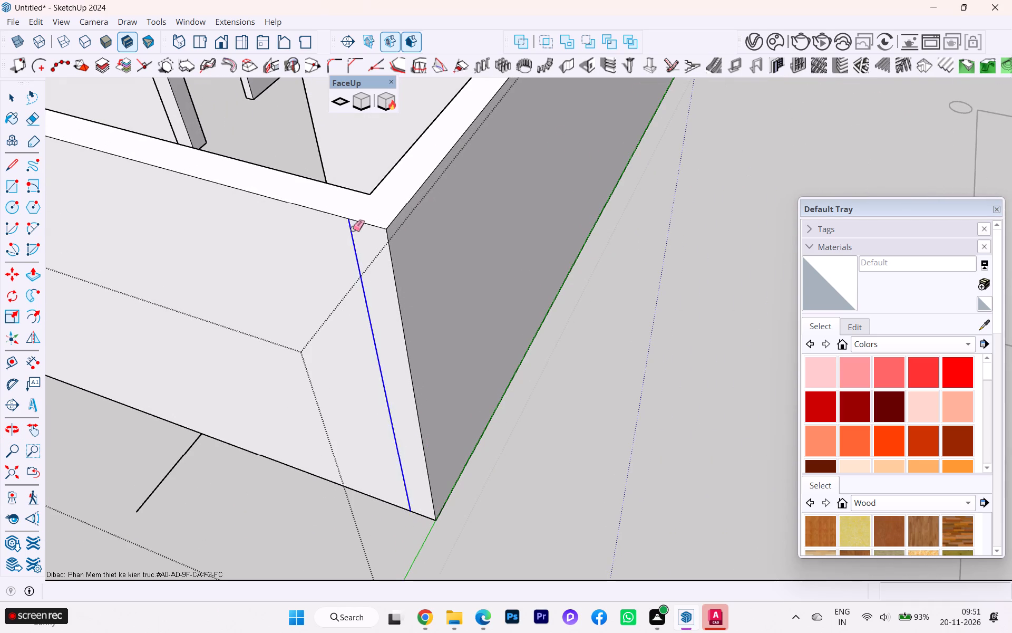
# Inspect the outer walls and the whole plan from several sides for leftover joint lines and partitions not yet built.
pyautogui.scroll(-6, 456, 226)
pyautogui.scroll(-2, 508, 233)
pyautogui.scroll(1, 509, 233)
pyautogui.scroll(-3, 509, 233)
pyautogui.moveTo(498, 239); pyautogui.dragTo(415, 252, button='middle')
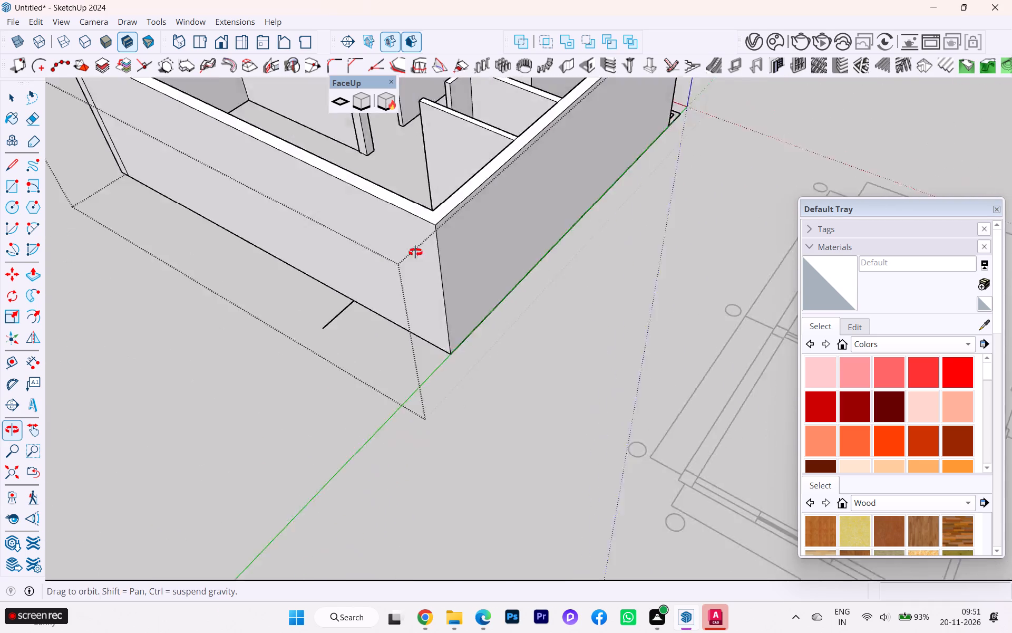
pyautogui.moveTo(415, 252); pyautogui.dragTo(254, 253, button='middle')
pyautogui.scroll(-9, 251, 254)
pyautogui.scroll(7, 591, 195)
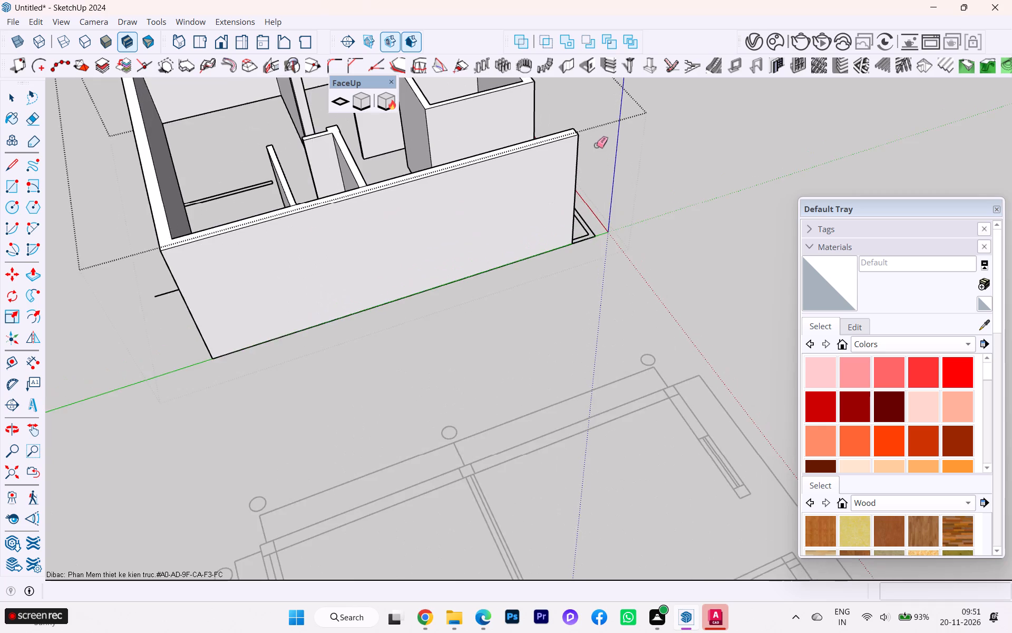
pyautogui.scroll(6, 596, 145)
pyautogui.scroll(-4, 581, 127)
pyautogui.scroll(3, 581, 125)
pyautogui.moveTo(581, 130); pyautogui.dragTo(160, 179, button='middle')
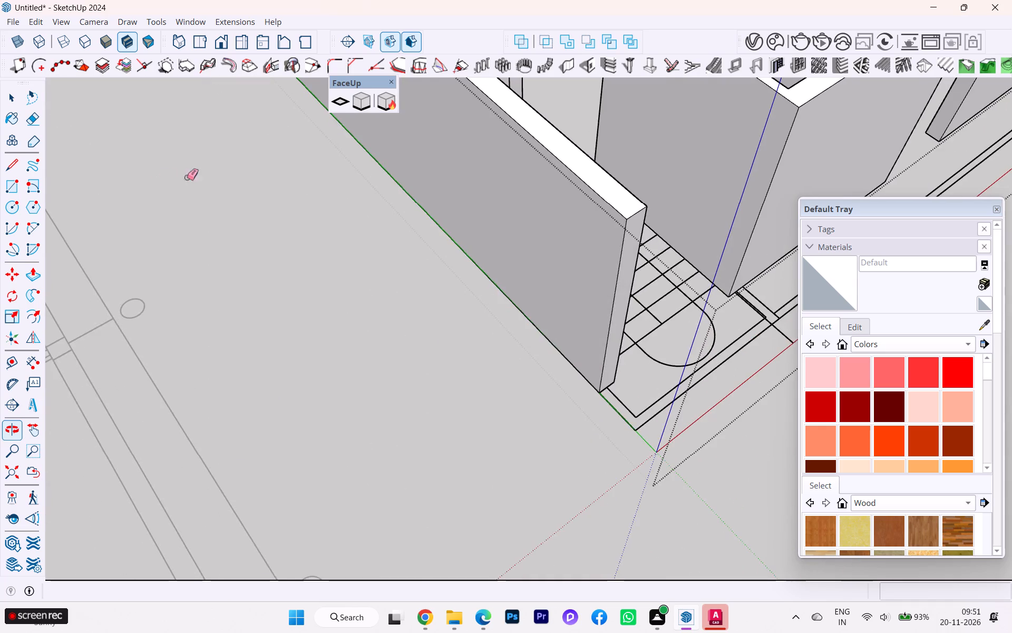
pyautogui.scroll(-6, 401, 195)
pyautogui.scroll(1, 466, 202)
pyautogui.moveTo(455, 202); pyautogui.dragTo(280, 227, button='middle')
pyautogui.scroll(-3, 257, 233)
pyautogui.scroll(2, 233, 238)
pyautogui.scroll(-1, 221, 240)
pyautogui.scroll(-3, 174, 250)
pyautogui.scroll(1, 174, 250)
pyautogui.scroll(-1, 174, 250)
pyautogui.scroll(-3, 221, 277)
pyautogui.scroll(2, 274, 295)
pyautogui.scroll(-4, 276, 296)
pyautogui.moveTo(400, 276); pyautogui.dragTo(410, 388, button='middle')
# Draw a rectangle about 4' 2 1/2" by 4 1/2" over the short thin partition outline at the back wall.
pyautogui.scroll(6, 465, 97)
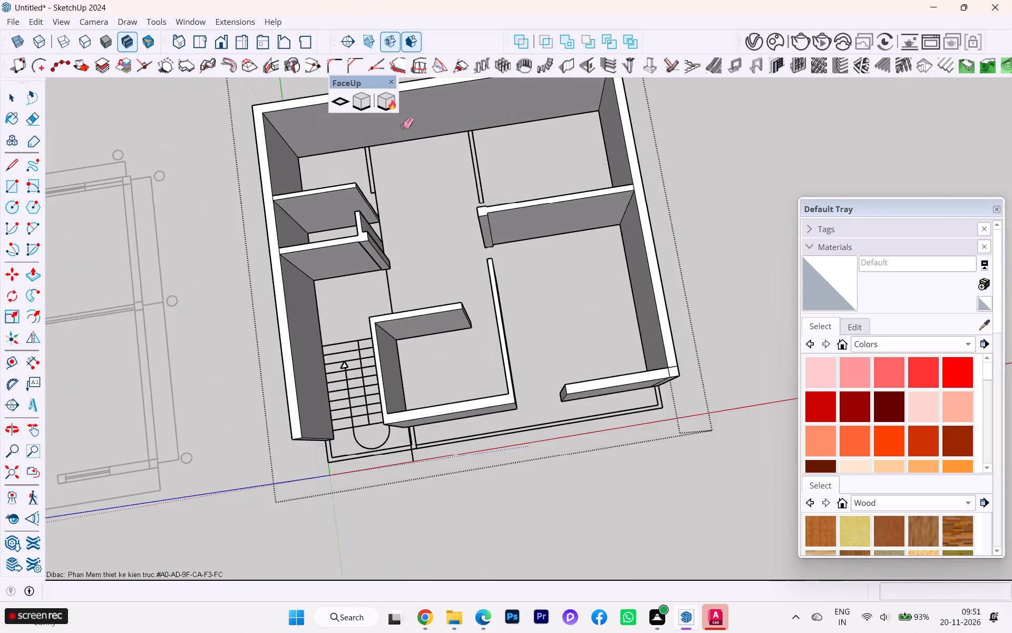
pyautogui.scroll(4, 402, 126)
pyautogui.click(9, 97)
pyautogui.scroll(6, 355, 201)
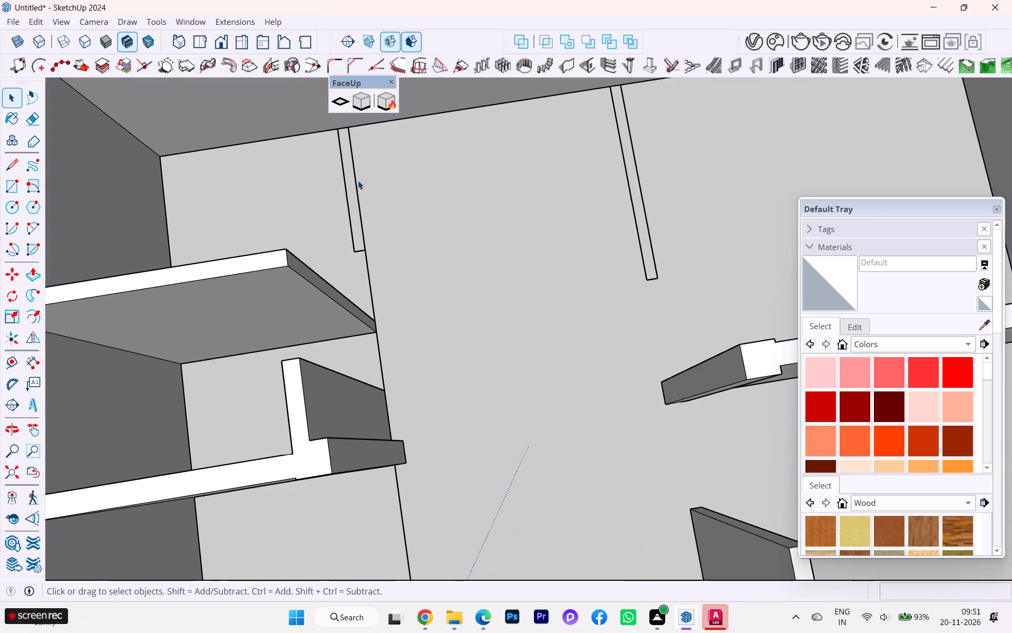
pyautogui.press('r')
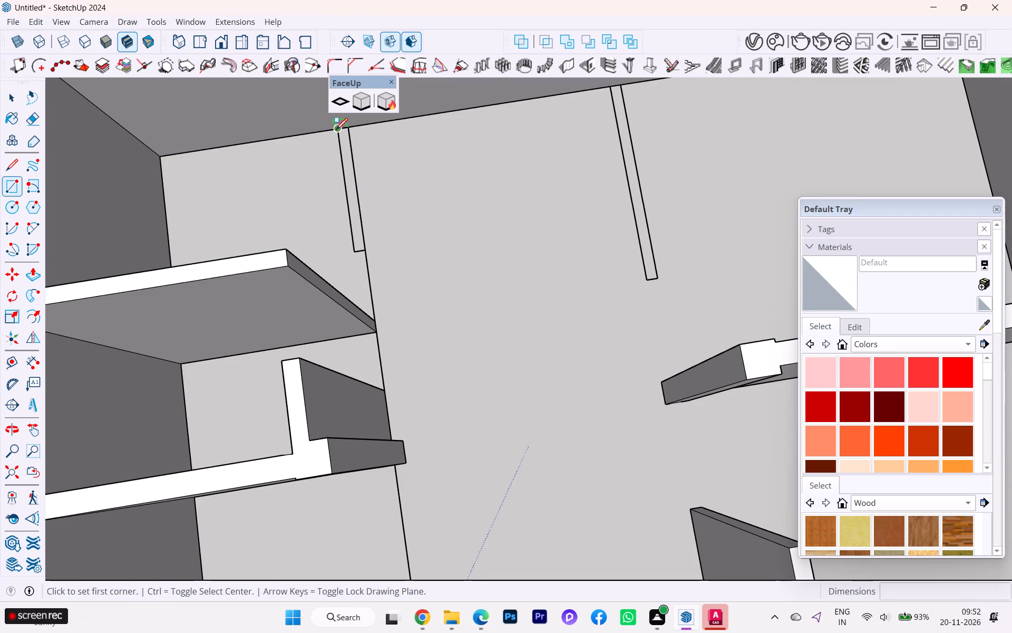
pyautogui.click(335, 130)
pyautogui.click(363, 244)
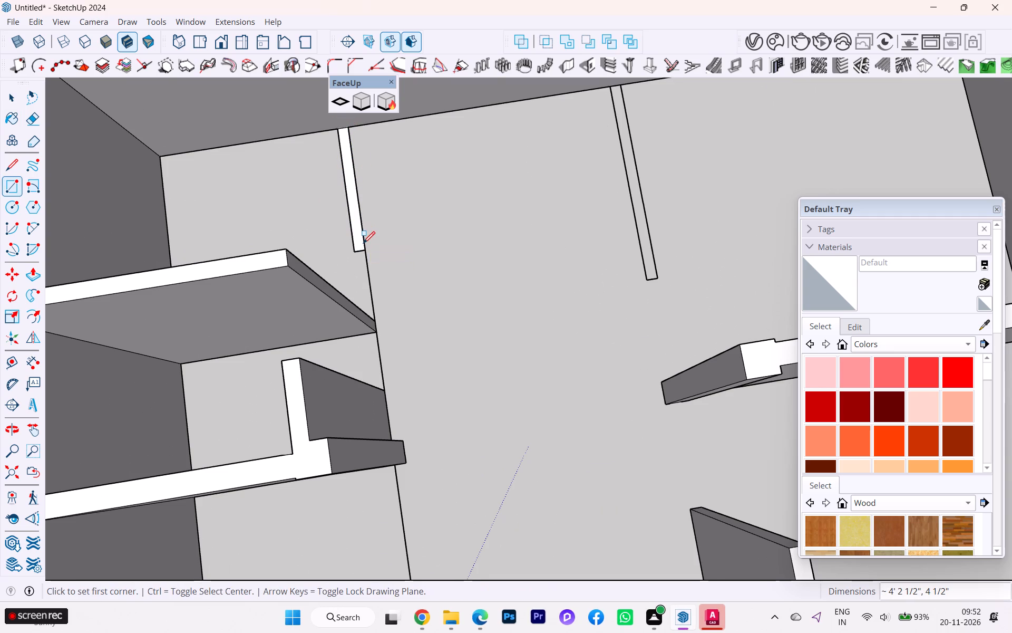
# Push/Pull the short partition face at the back wall up 10', level with the neighbouring wall top.
pyautogui.click(5, 92)
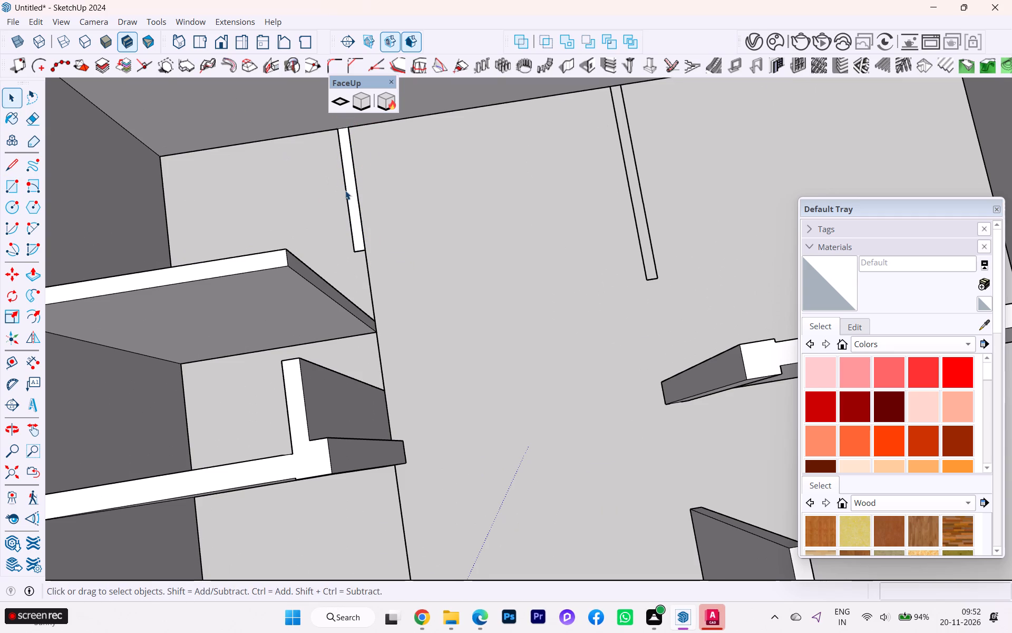
pyautogui.click(353, 183)
pyautogui.rightClick(353, 183)
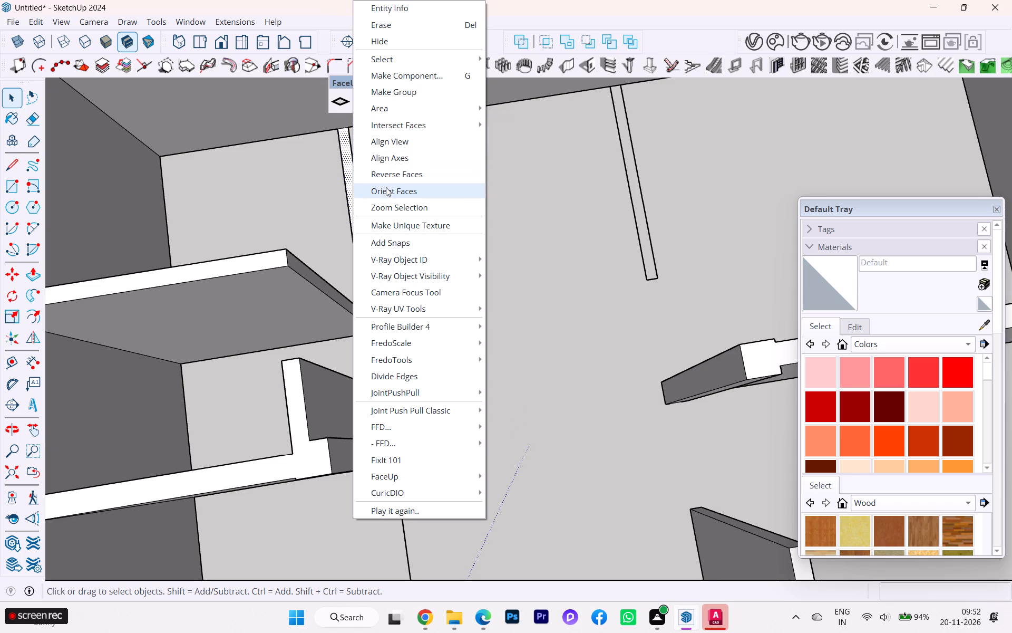
pyautogui.press('p')
pyautogui.press('space')
pyautogui.click(326, 169)
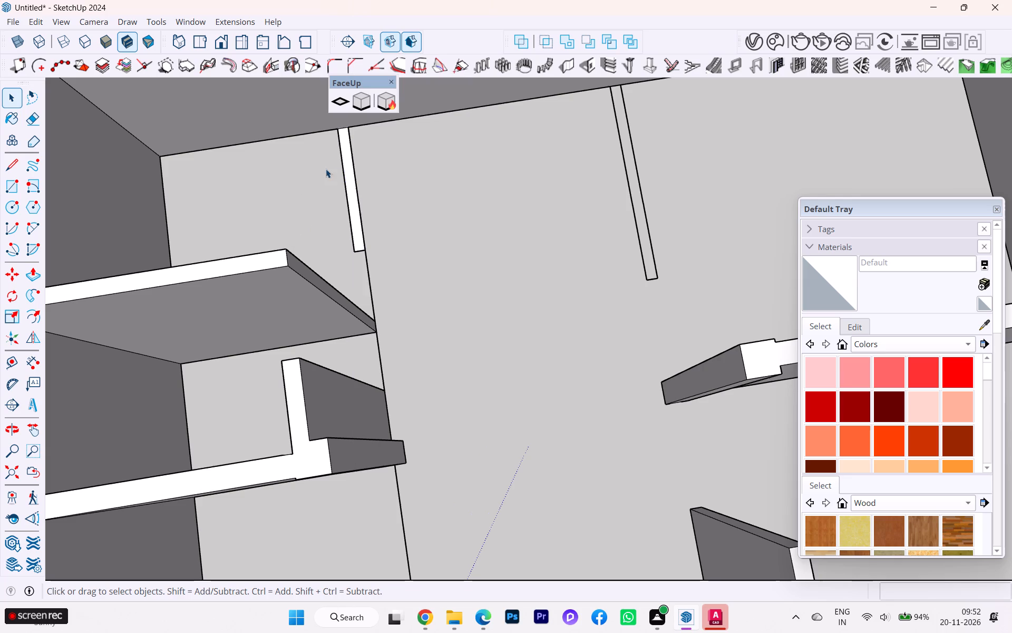
pyautogui.click(347, 175)
pyautogui.press('p')
pyautogui.click(347, 175)
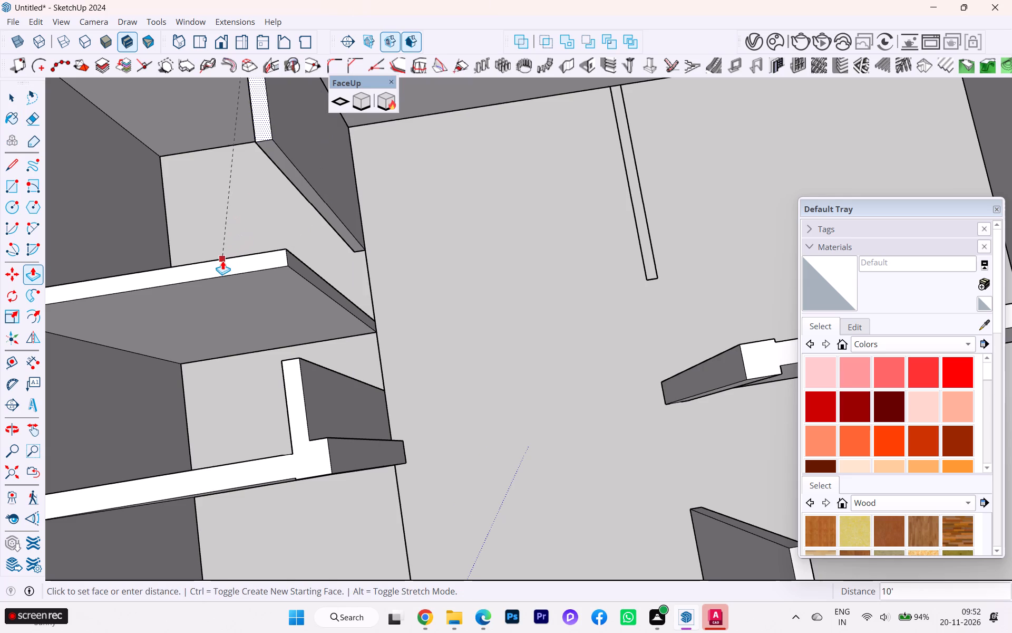
pyautogui.click(219, 261)
# Draw a rectangle about 7' 1 1/16" by 4 1/2" over the longer thin partition outline at the back wall.
pyautogui.scroll(-2, 340, 225)
pyautogui.scroll(2, 345, 228)
pyautogui.scroll(-1, 345, 229)
pyautogui.click(3, 93)
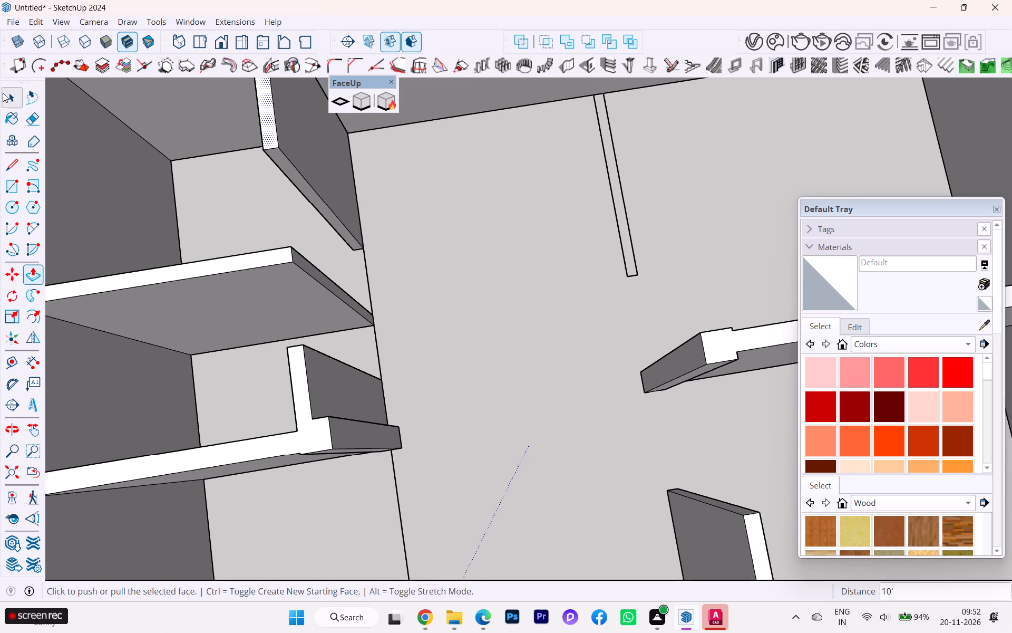
pyautogui.click(4, 186)
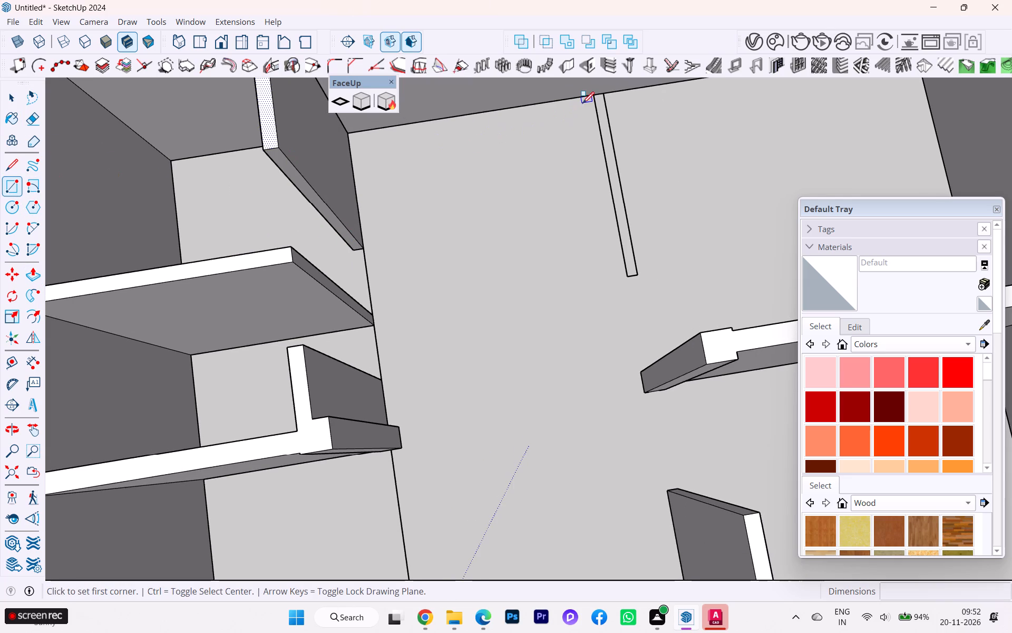
pyautogui.click(592, 95)
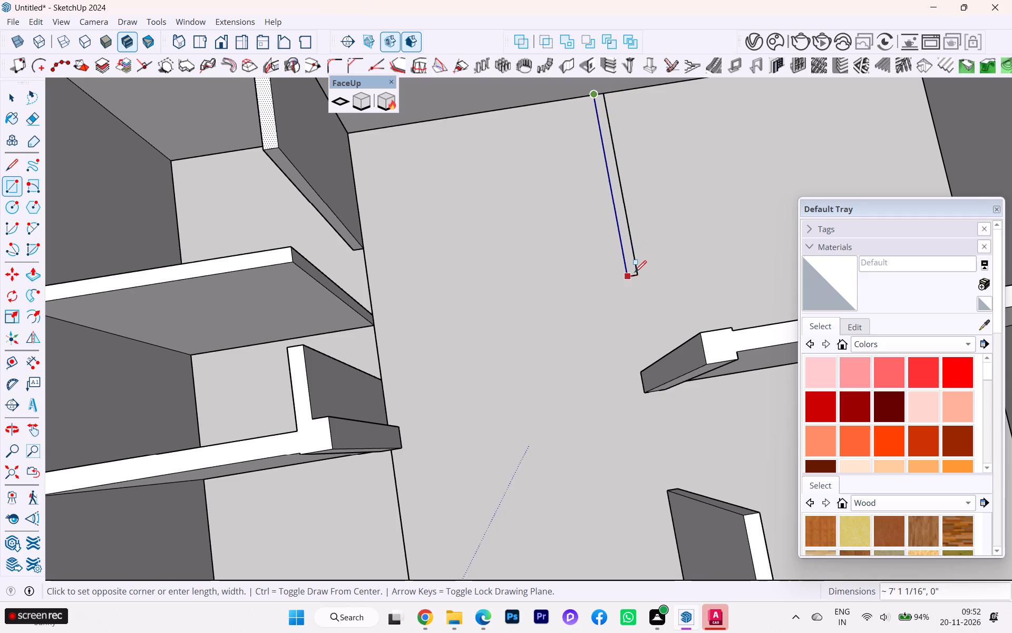
pyautogui.click(637, 277)
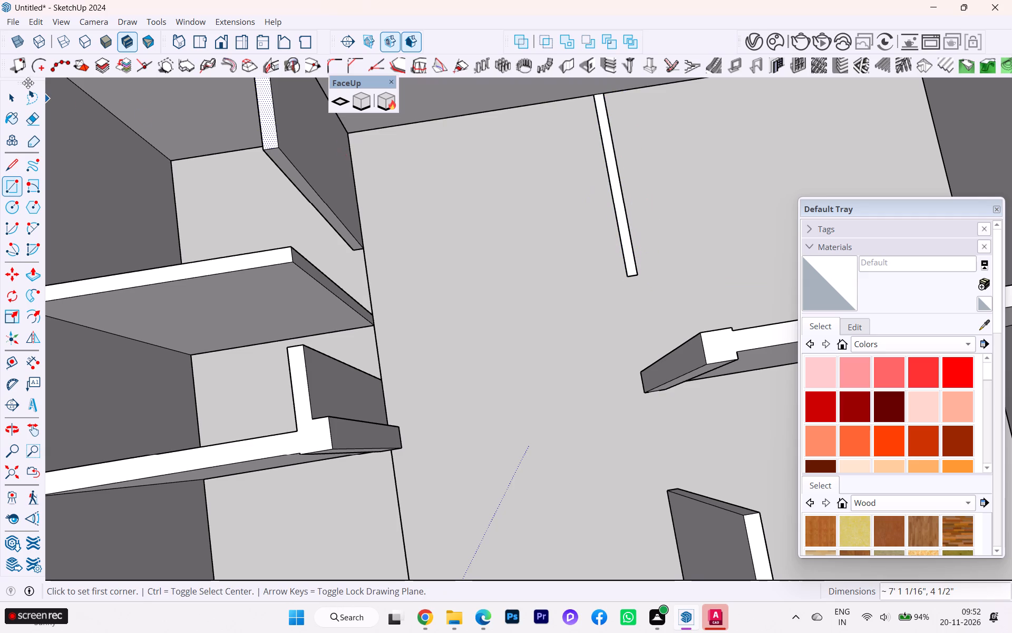
# Push/Pull the longer partition face at the back wall up 10', level with the other partition's top, and clear the selection.
pyautogui.click(11, 92)
pyautogui.click(618, 216)
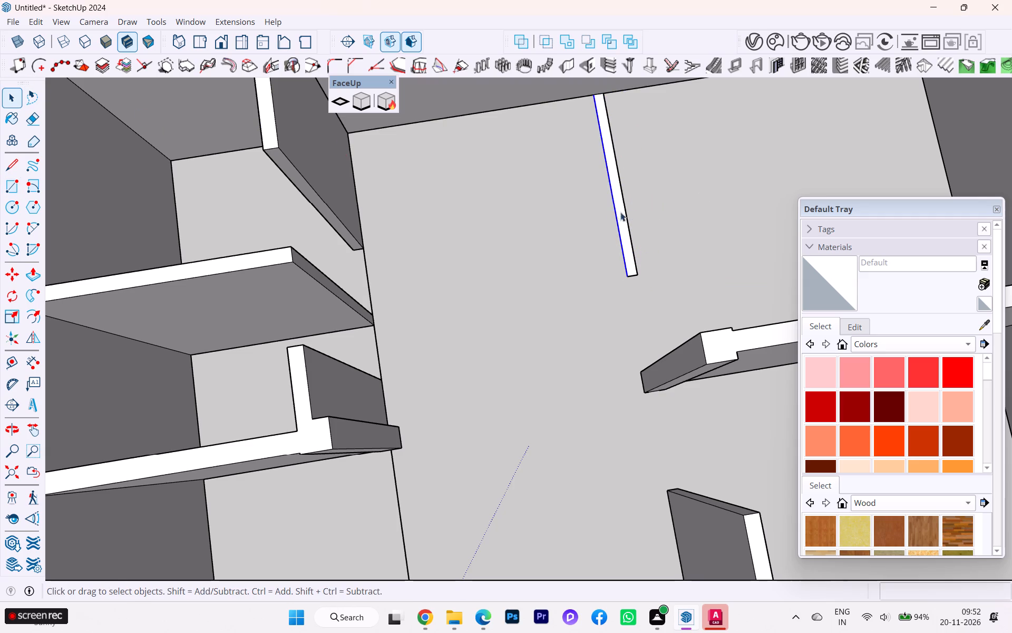
pyautogui.click(623, 210)
pyautogui.rightClick(623, 210)
pyautogui.click(623, 210)
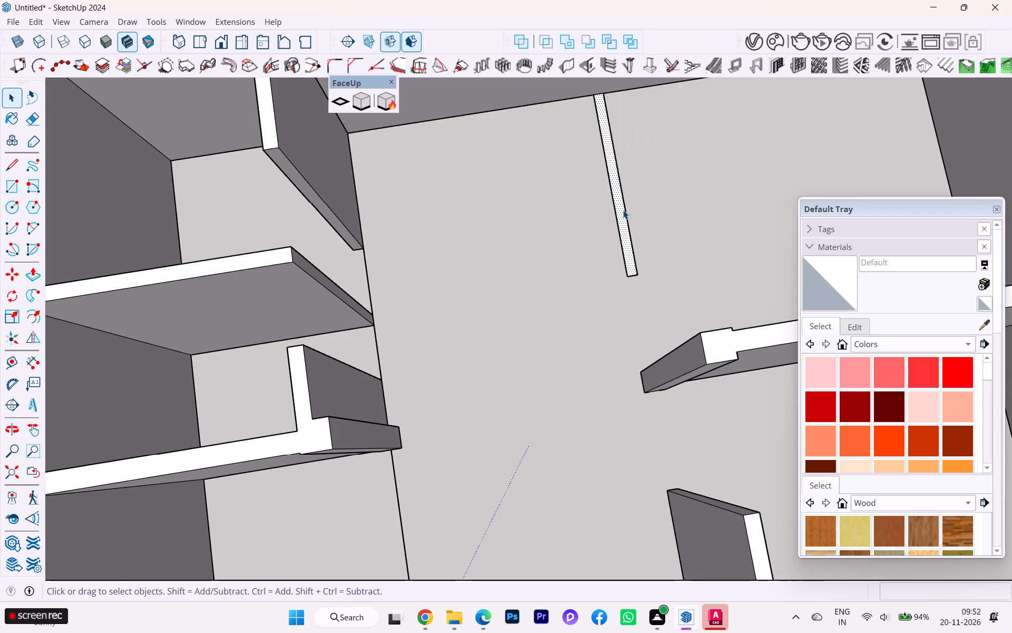
pyautogui.press('p')
pyautogui.click(623, 210)
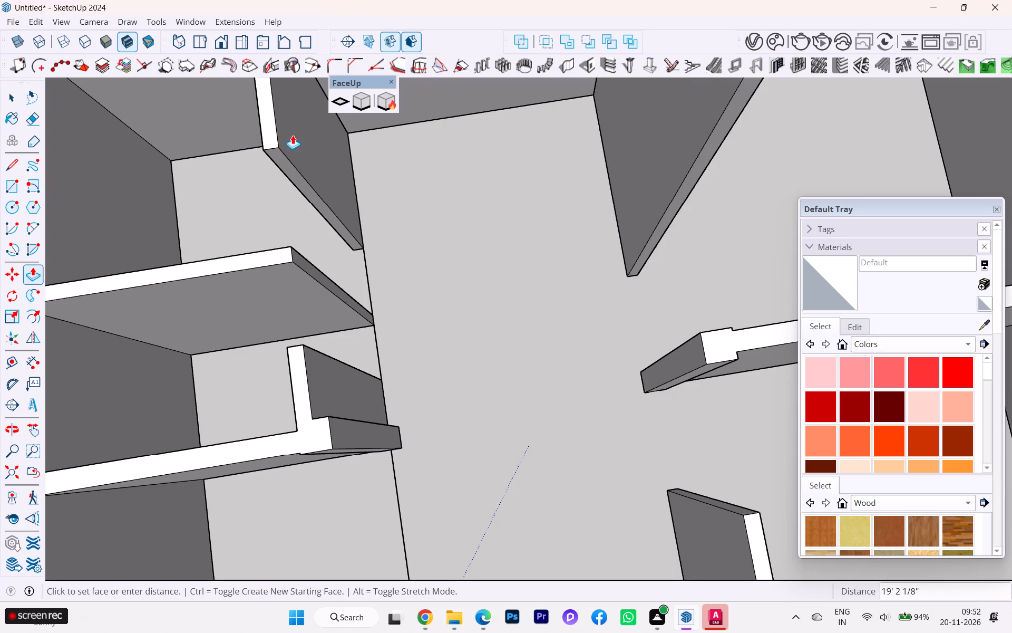
pyautogui.click(281, 136)
pyautogui.scroll(-7, 510, 150)
pyautogui.scroll(-1, 432, 173)
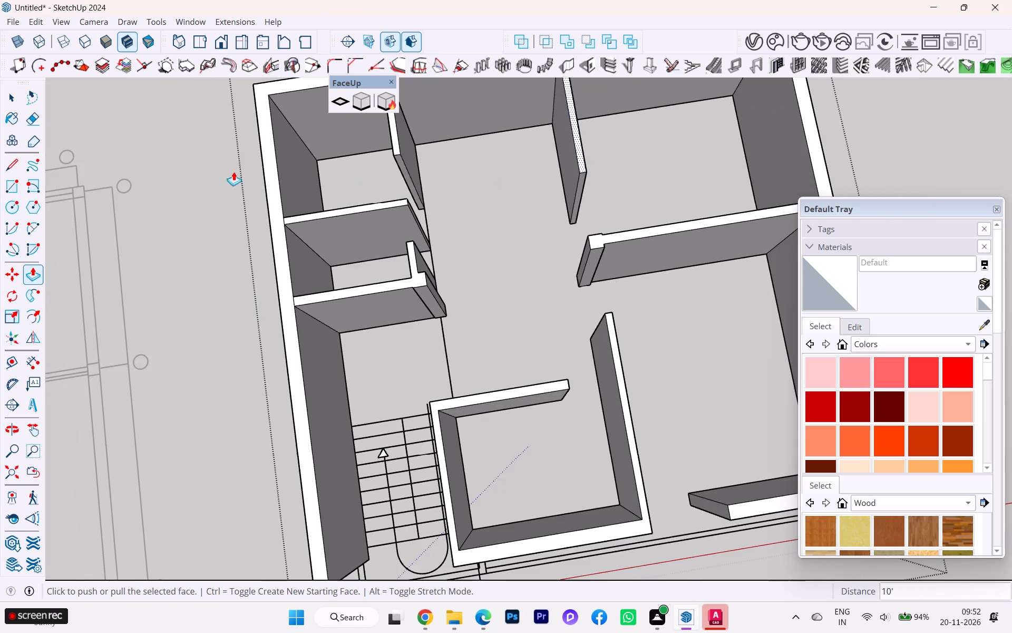
pyautogui.click(5, 93)
pyautogui.click(174, 137)
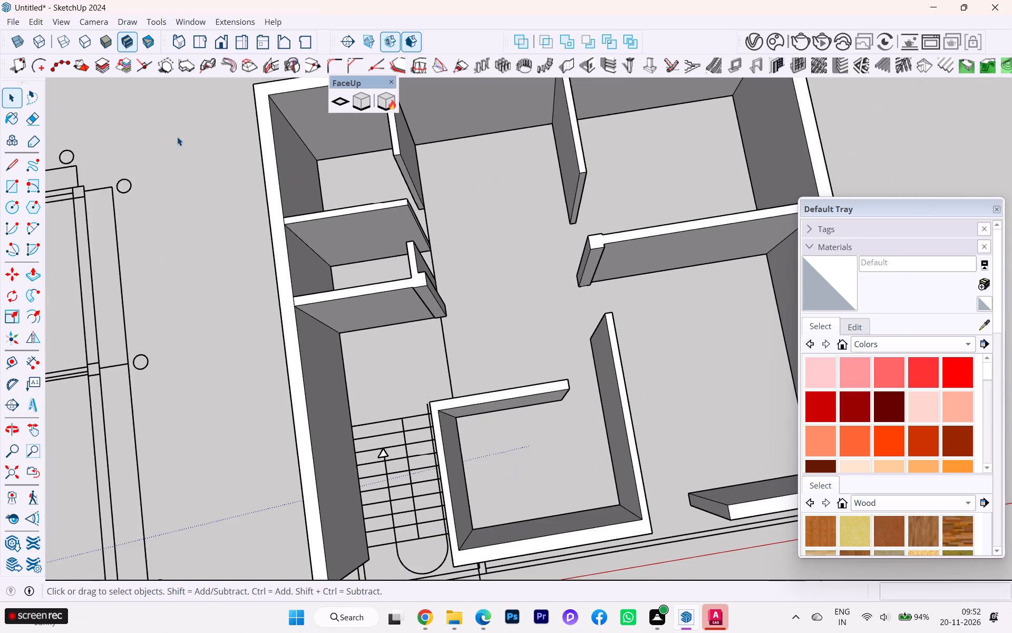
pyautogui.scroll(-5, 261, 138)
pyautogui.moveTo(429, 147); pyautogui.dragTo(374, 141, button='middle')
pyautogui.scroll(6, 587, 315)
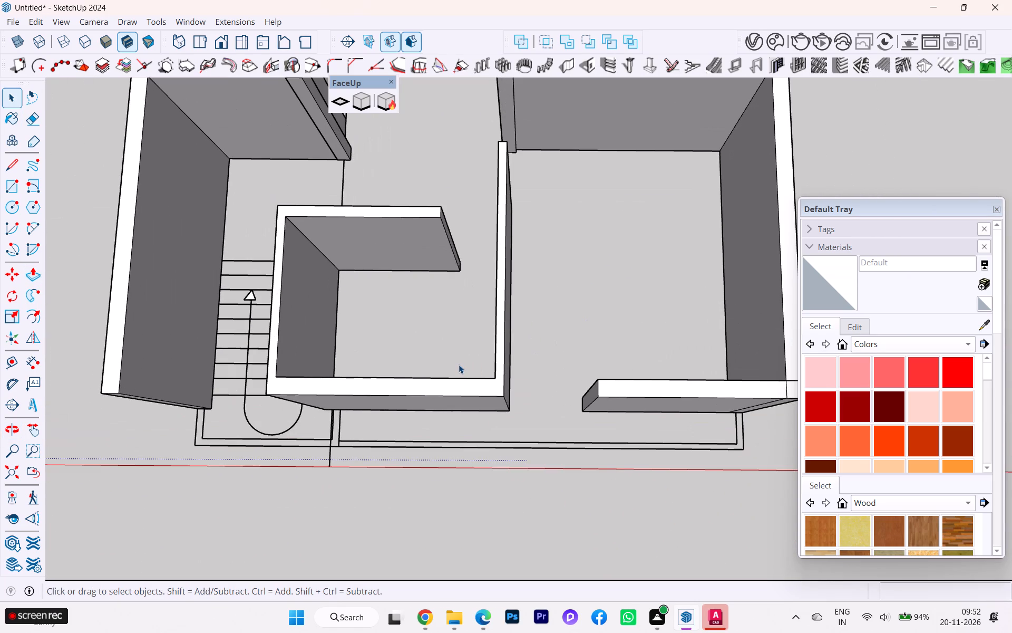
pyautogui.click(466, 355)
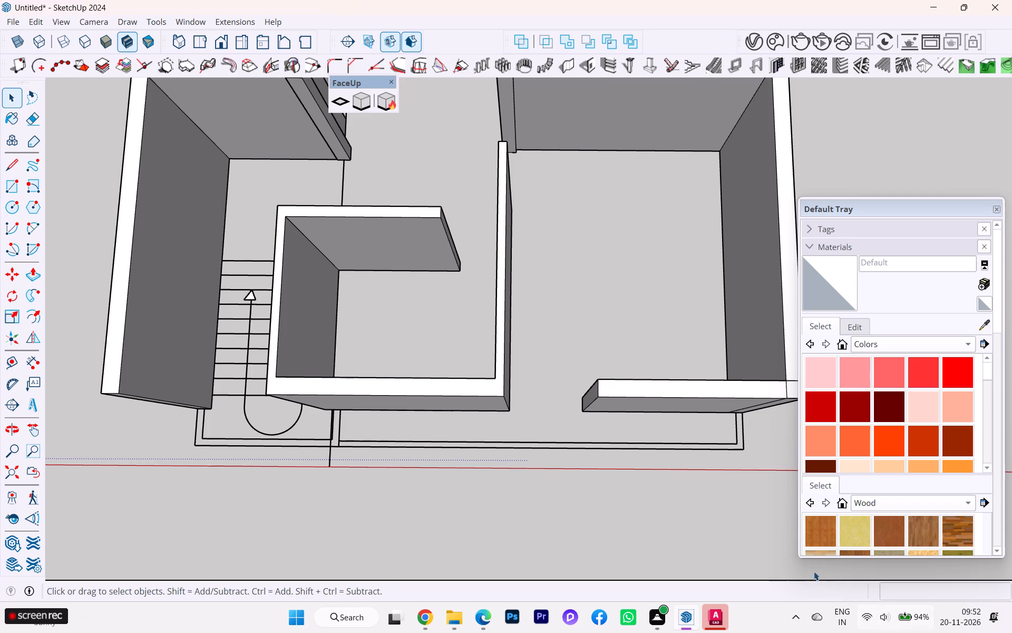
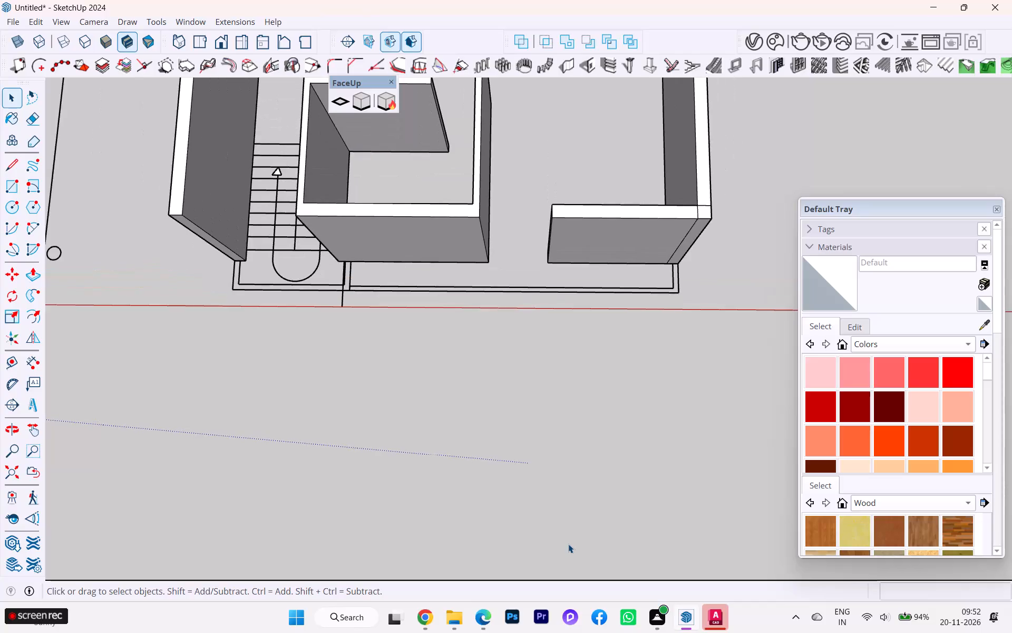
# Inspect the raised walls and partitions of the whole house from above and from several sides.
pyautogui.scroll(-3, 568, 544)
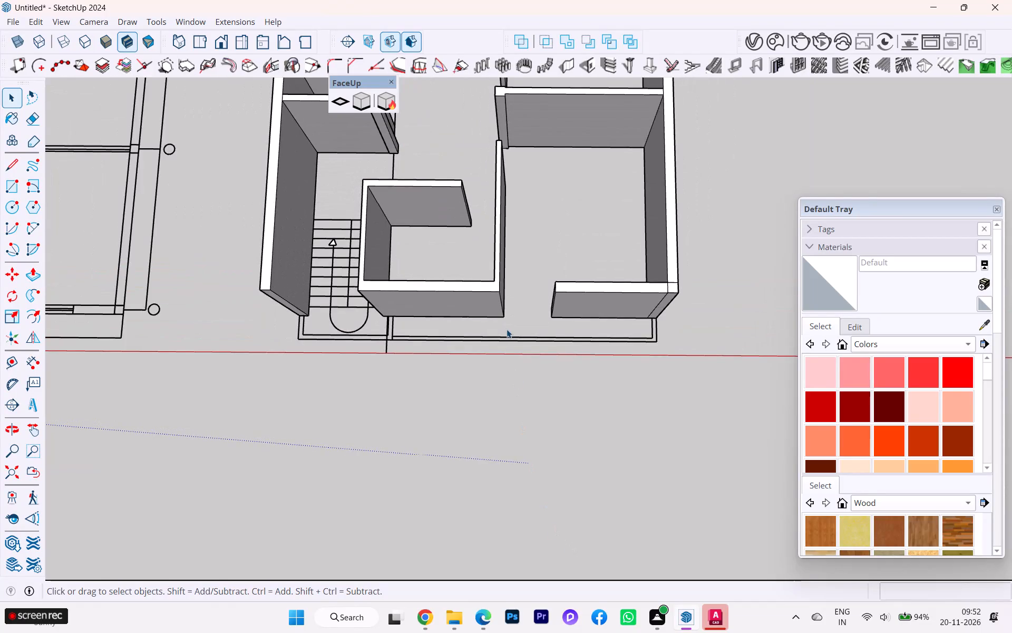
pyautogui.scroll(-2, 505, 329)
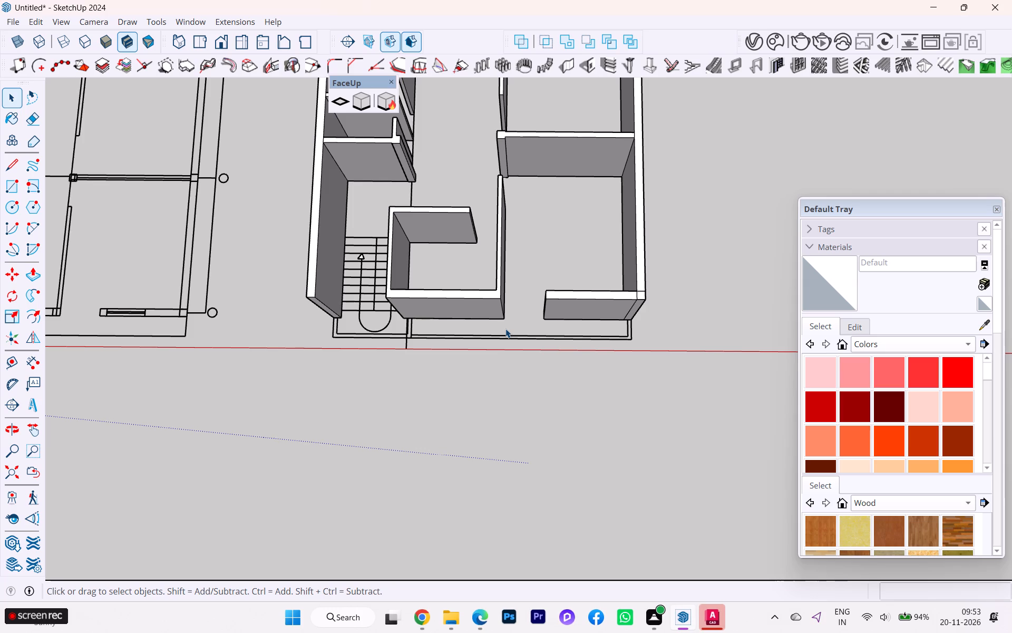
pyautogui.scroll(-2, 564, 357)
pyautogui.scroll(1, 564, 357)
pyautogui.scroll(-1, 565, 357)
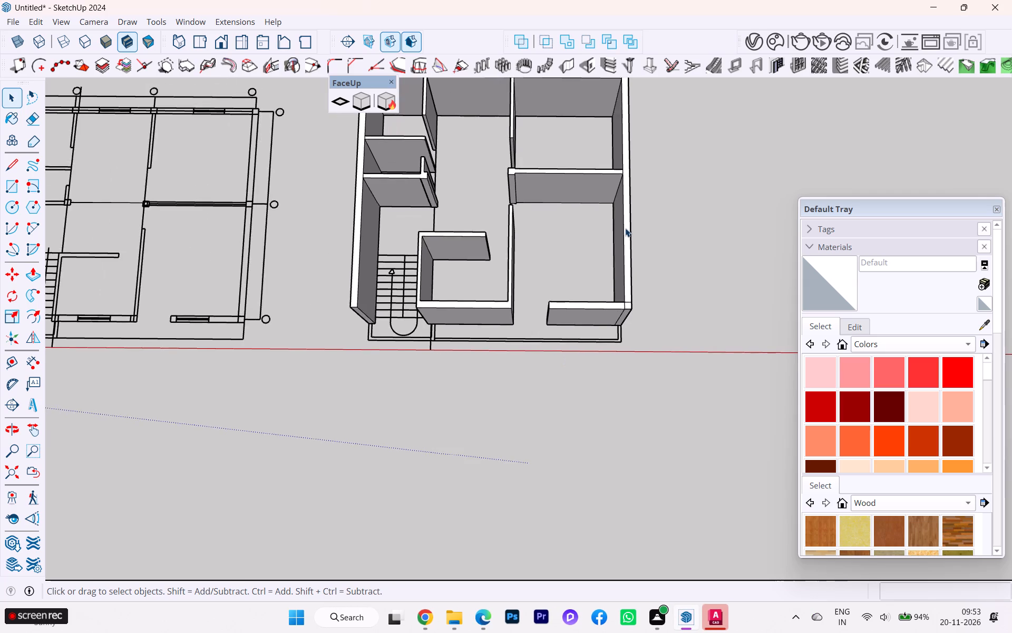
pyautogui.scroll(-1, 626, 226)
pyautogui.scroll(6, 537, 210)
pyautogui.scroll(-1, 515, 237)
pyautogui.scroll(1, 515, 237)
pyautogui.scroll(-3, 510, 252)
pyautogui.moveTo(507, 260); pyautogui.dragTo(716, 196, button='middle')
pyautogui.scroll(5, 336, 204)
pyautogui.scroll(-4, 358, 211)
pyautogui.moveTo(519, 241); pyautogui.dragTo(692, 230, button='middle')
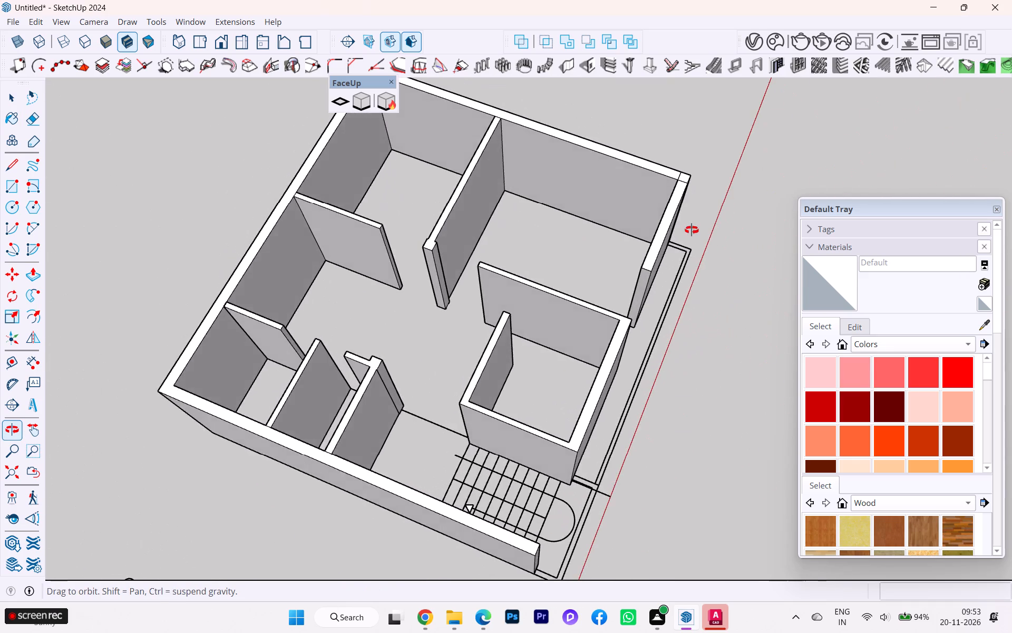
pyautogui.moveTo(692, 230); pyautogui.dragTo(531, 205, button='middle')
pyautogui.scroll(3, 521, 179)
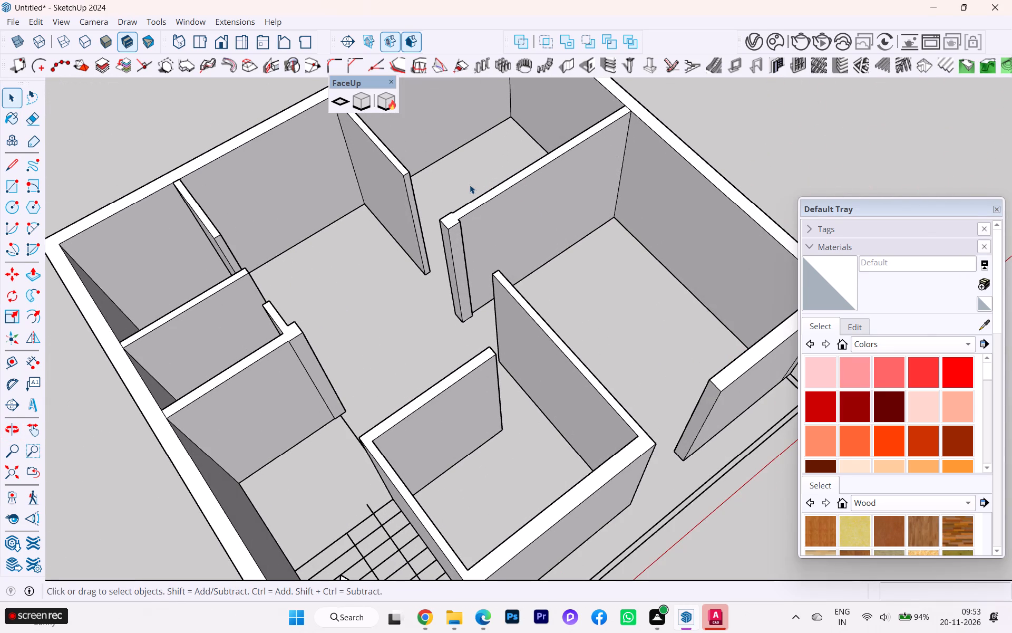
pyautogui.scroll(-3, 470, 185)
pyautogui.moveTo(536, 246); pyautogui.dragTo(386, 228, button='middle')
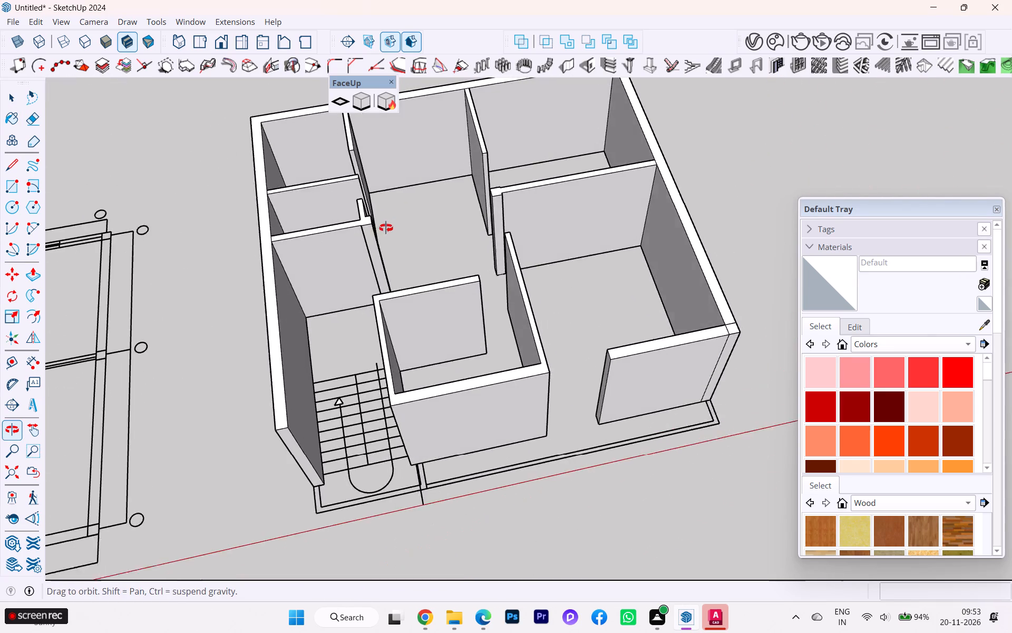
pyautogui.moveTo(386, 228); pyautogui.dragTo(376, 226, button='middle')
pyautogui.scroll(-2, 376, 226)
pyautogui.scroll(3, 376, 226)
pyautogui.scroll(-1, 376, 229)
pyautogui.moveTo(376, 233); pyautogui.dragTo(371, 220, button='middle')
pyautogui.scroll(-3, 371, 220)
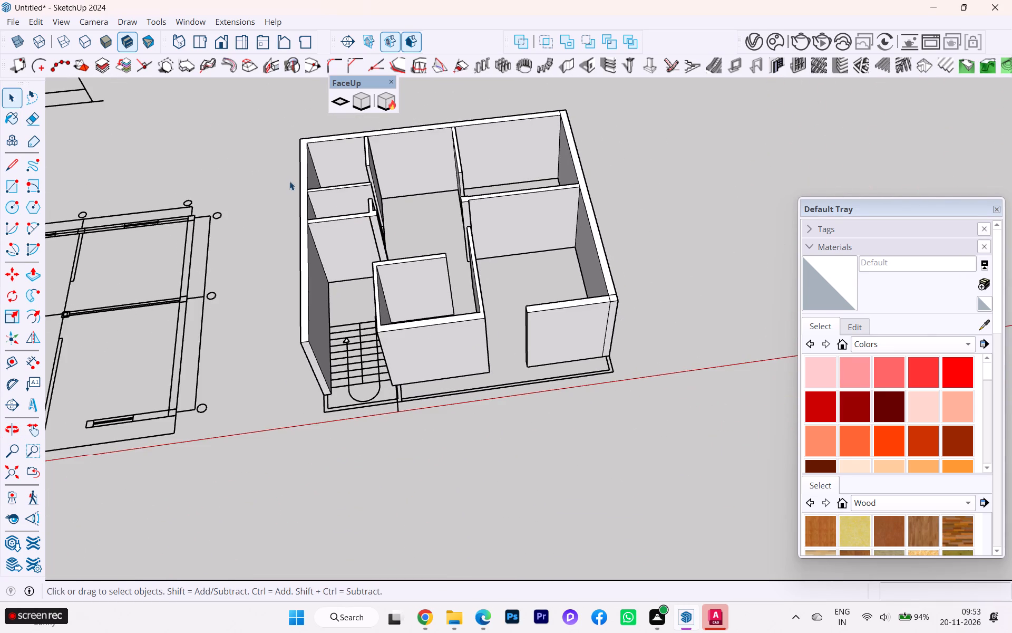
# Draw a 29' 10" by 27' rectangle over the wall tops, from the outer back corner to the diagonally opposite front corner.
pyautogui.press('r')
pyautogui.scroll(3, 311, 131)
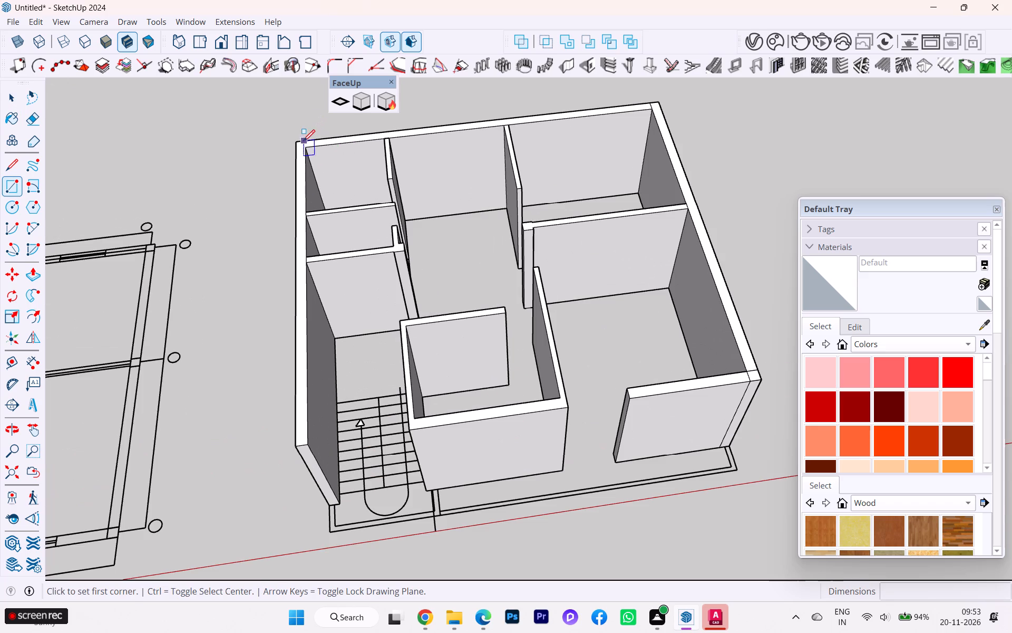
pyautogui.click(295, 143)
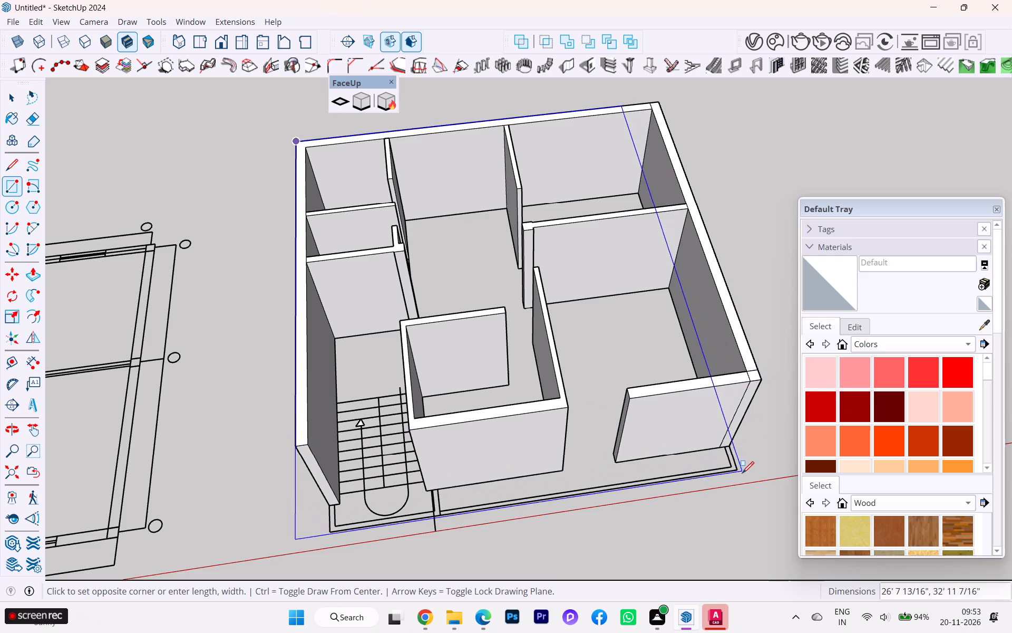
pyautogui.click(762, 383)
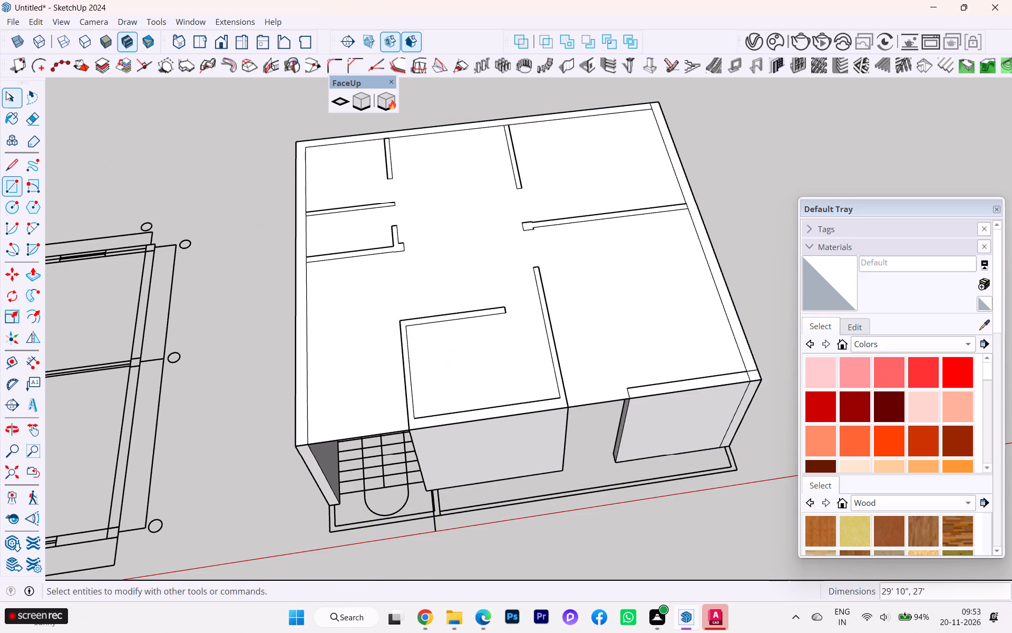
# Push/Pull the roof face on top of the walls up 6" to form a slab.
pyautogui.click(11, 89)
pyautogui.click(392, 321)
pyautogui.press('p')
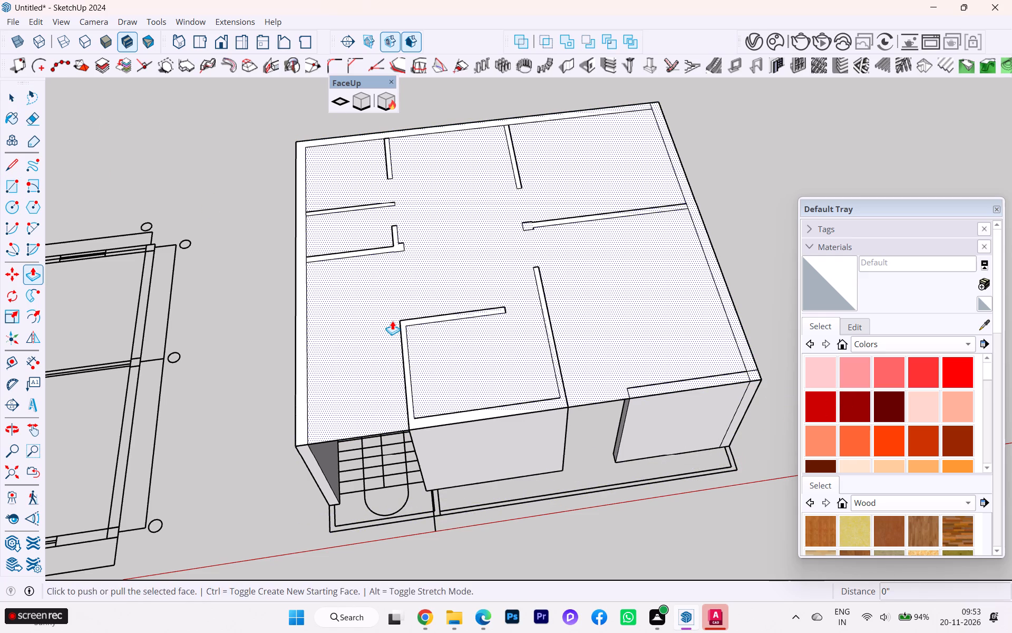
pyautogui.click(392, 321)
pyautogui.press('6')
pyautogui.press('Return')
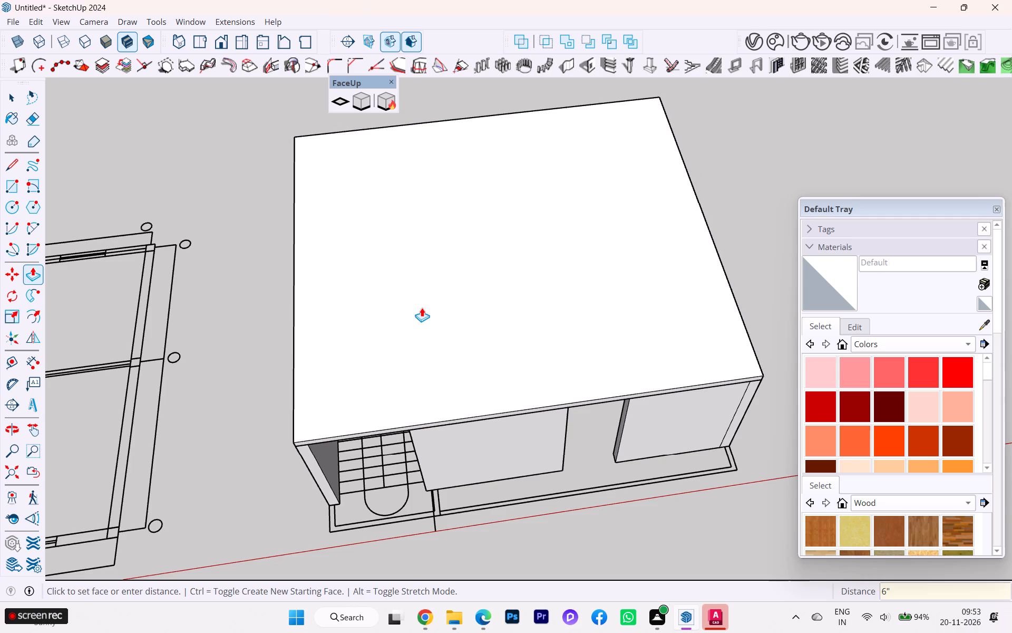
pyautogui.scroll(-1, 425, 314)
pyautogui.moveTo(425, 314); pyautogui.dragTo(431, 196, button='middle')
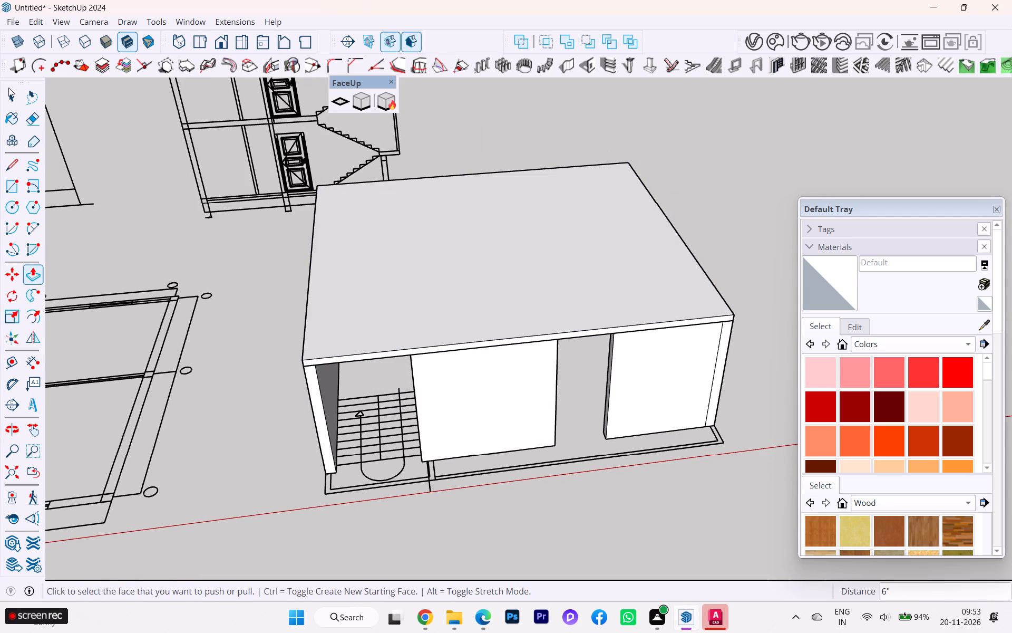
# Make the whole roof slab a group, separate from the walls group.
pyautogui.click(9, 90)
pyautogui.tripleClick(456, 300)
pyautogui.rightClick(456, 300)
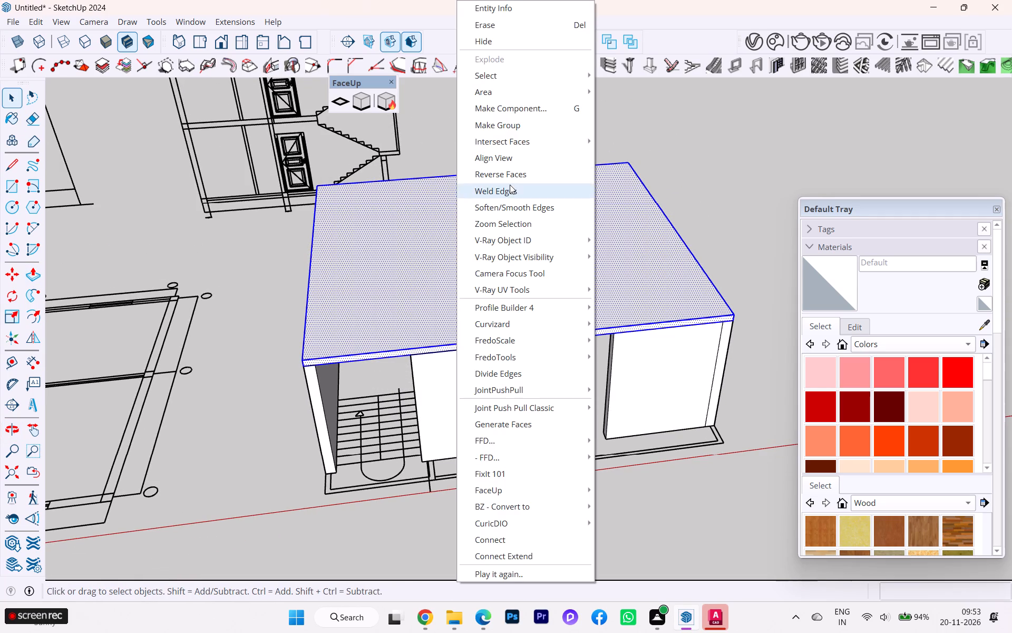
pyautogui.click(514, 122)
pyautogui.click(763, 207)
pyautogui.scroll(1, 653, 215)
pyautogui.scroll(-1, 484, 266)
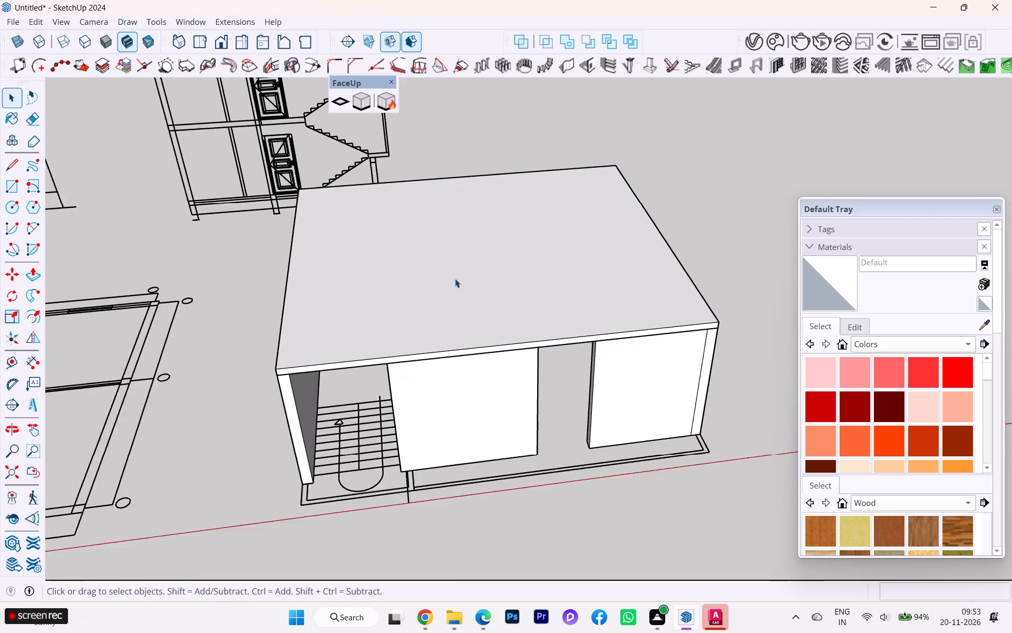
pyautogui.scroll(-2, 455, 279)
pyautogui.scroll(1, 493, 320)
pyautogui.click(485, 378)
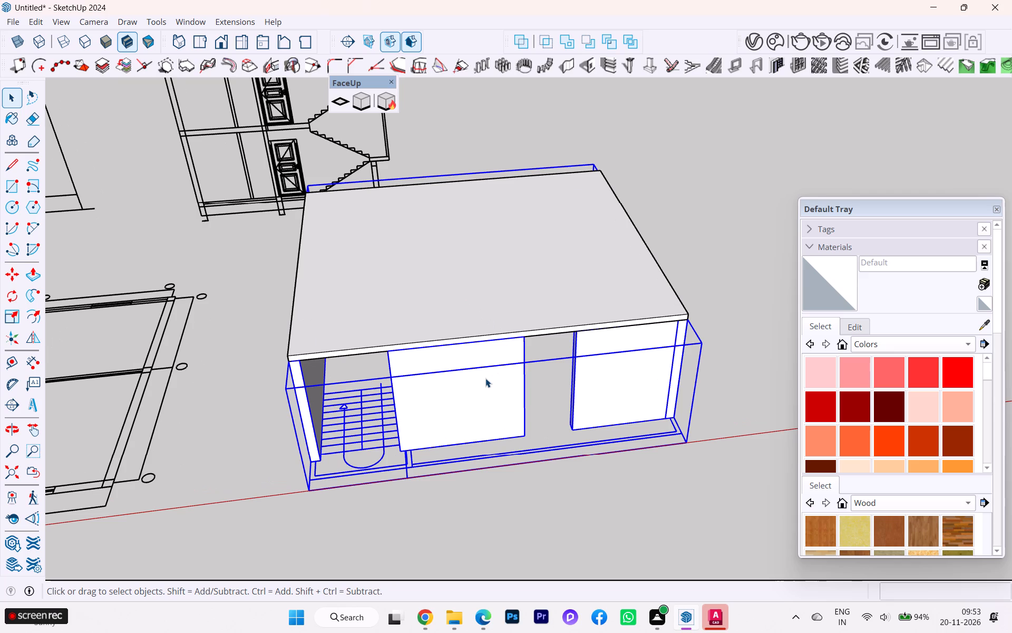
# With the roof slab group selected, add a new tag named SLAB.
pyautogui.click(599, 313)
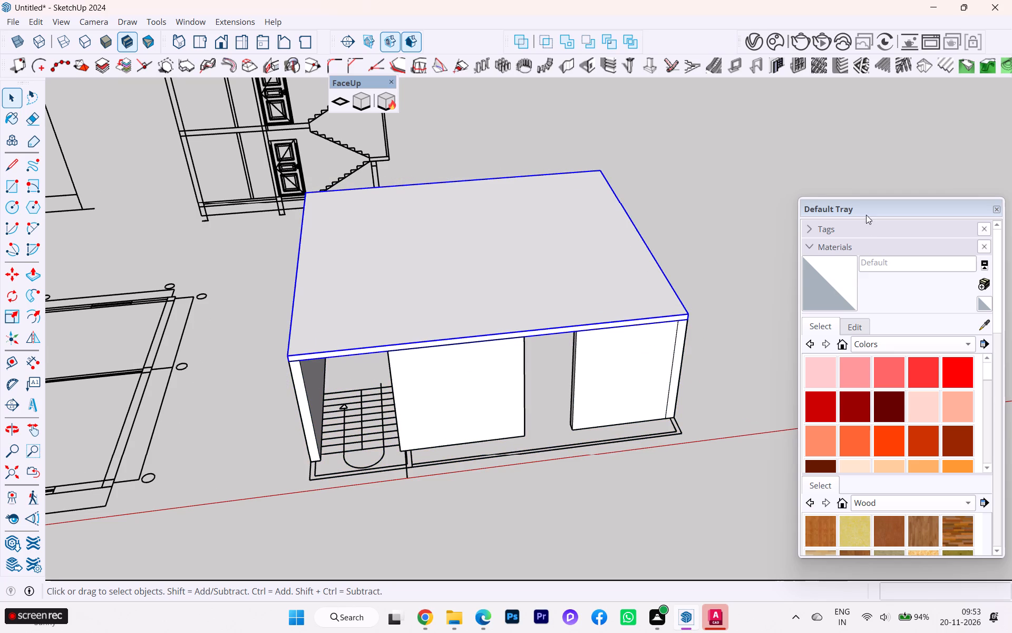
pyautogui.moveTo(864, 200); pyautogui.dragTo(823, 132)
pyautogui.click(810, 162)
pyautogui.moveTo(882, 147); pyautogui.dragTo(867, 138)
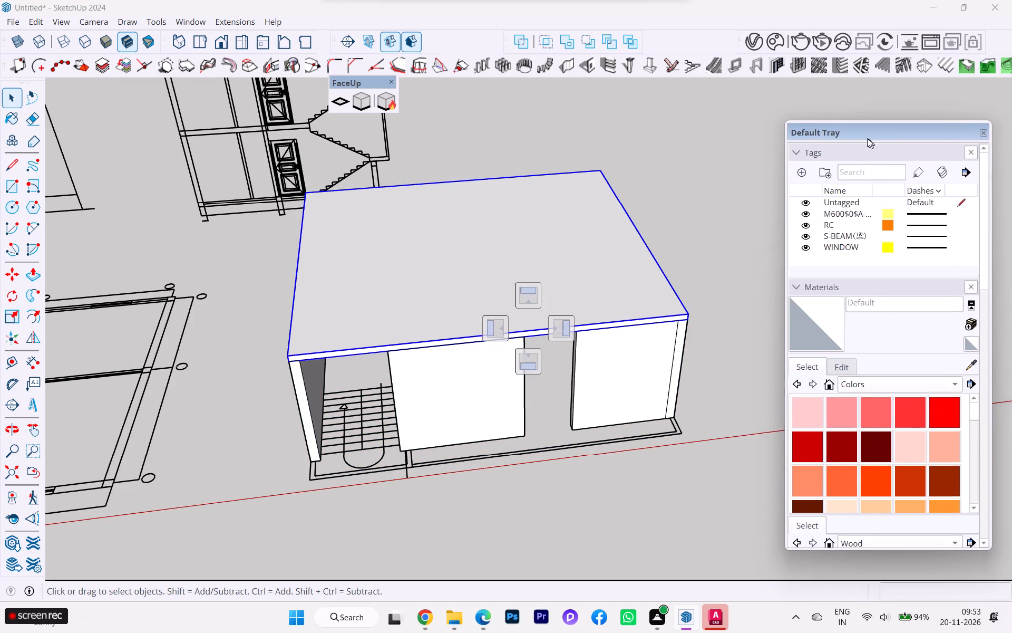
pyautogui.moveTo(867, 138); pyautogui.dragTo(818, 112)
pyautogui.click(748, 144)
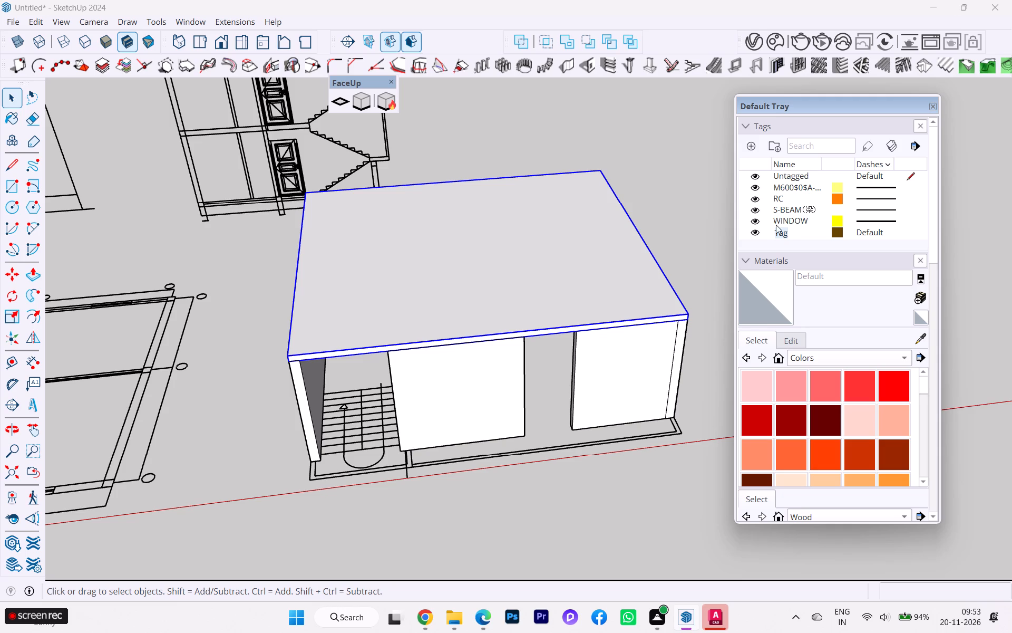
pyautogui.press('BackSpace')
pyautogui.press('BackSpace')
pyautogui.press('f')
pyautogui.press('BackSpace')
pyautogui.write('SLAN')
pyautogui.press('BackSpace')
pyautogui.press('b')
# Assign the SLAB tag to the roof slab group in its entity information and clear the selection.
pyautogui.click(743, 260)
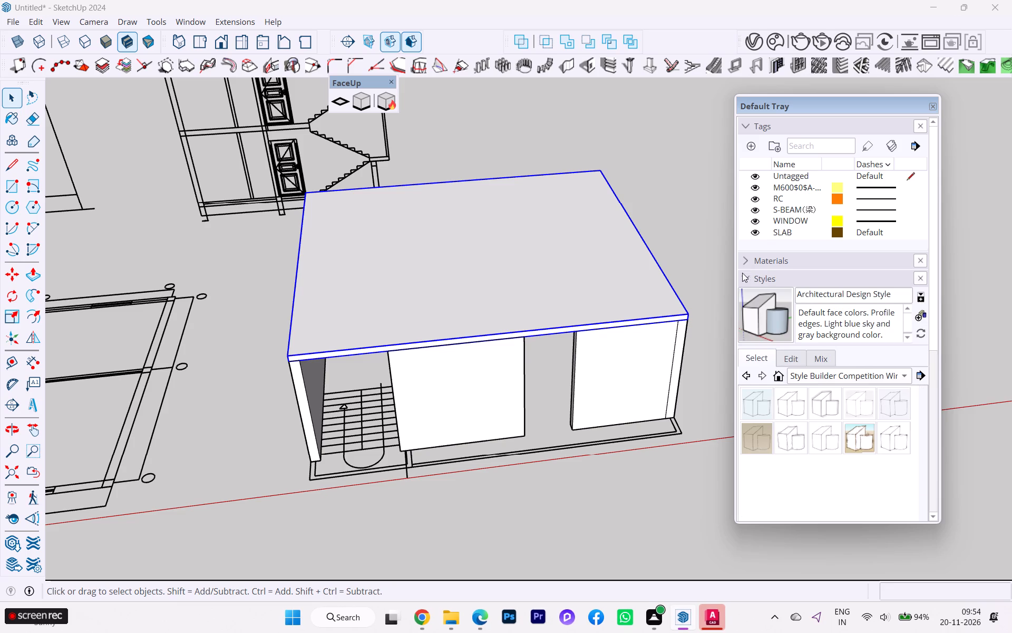
pyautogui.scroll(-2, 755, 355)
pyautogui.scroll(2, 755, 356)
pyautogui.scroll(-5, 755, 356)
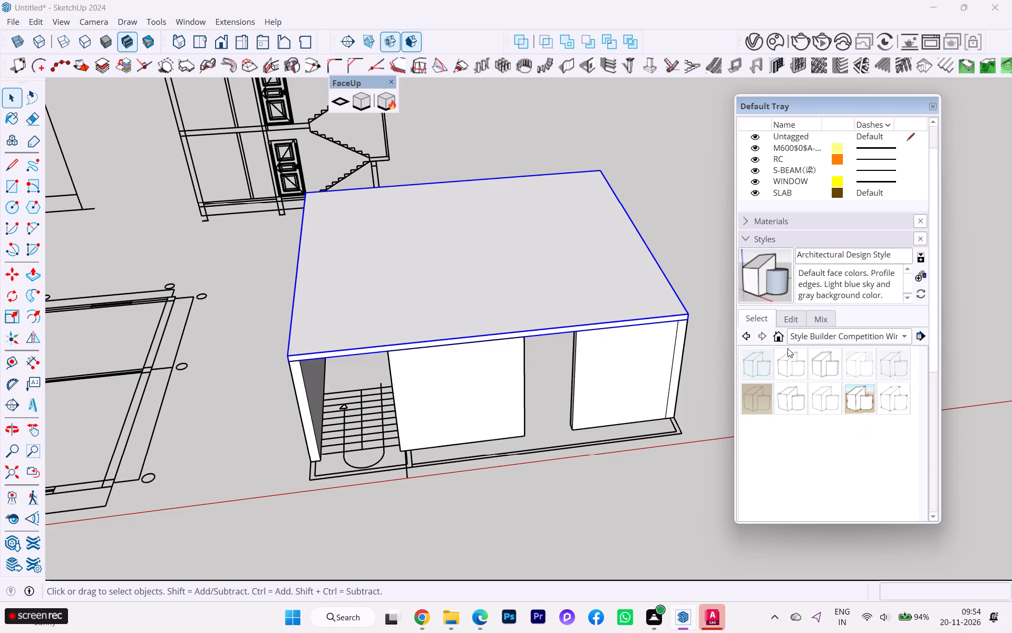
pyautogui.scroll(-4, 787, 348)
pyautogui.scroll(-2, 822, 388)
pyautogui.click(751, 237)
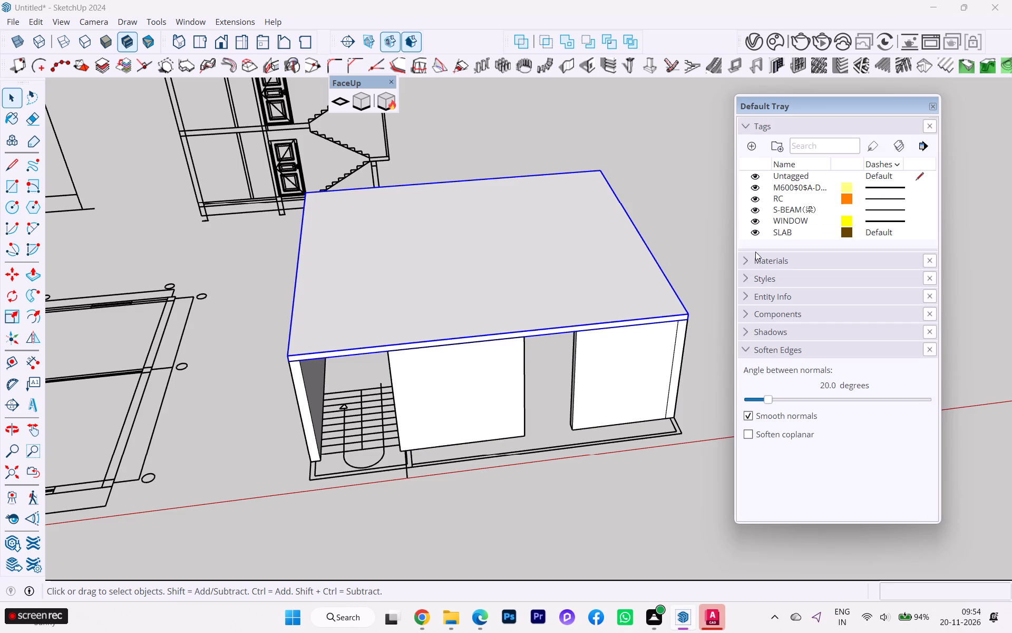
pyautogui.click(753, 303)
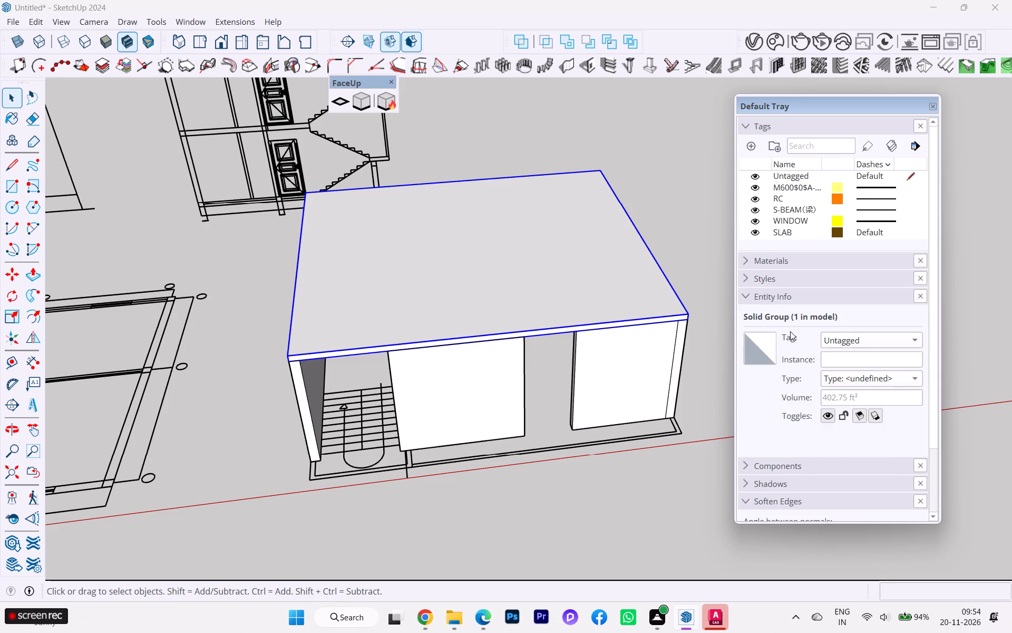
pyautogui.click(842, 339)
pyautogui.click(835, 406)
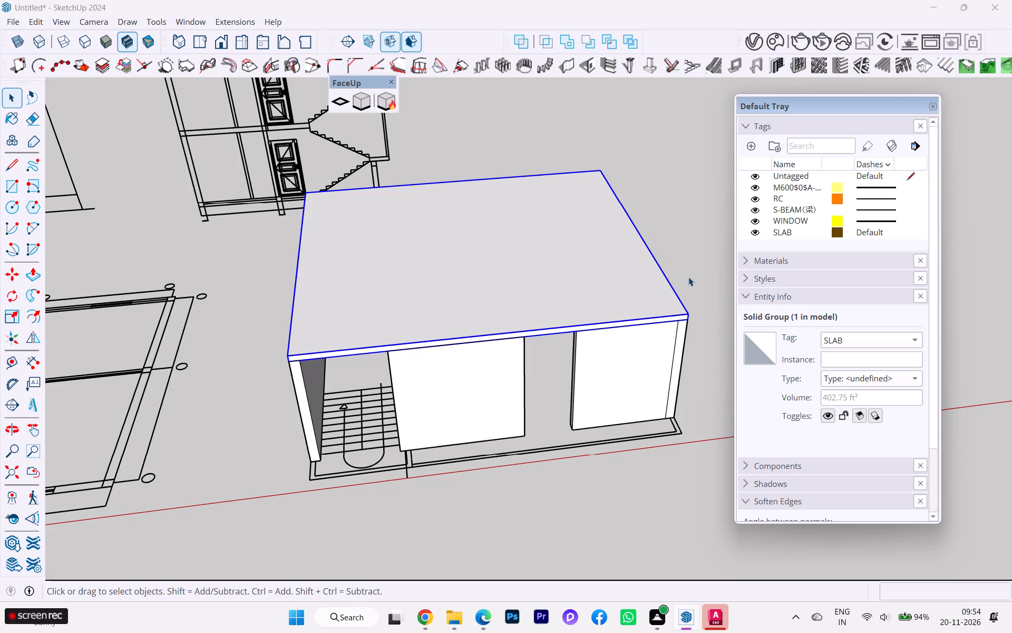
pyautogui.click(688, 267)
# Copy the roof slab group 10' 6" straight down to the base of the walls as a floor slab, and clear the selection.
pyautogui.click(339, 348)
pyautogui.press('m')
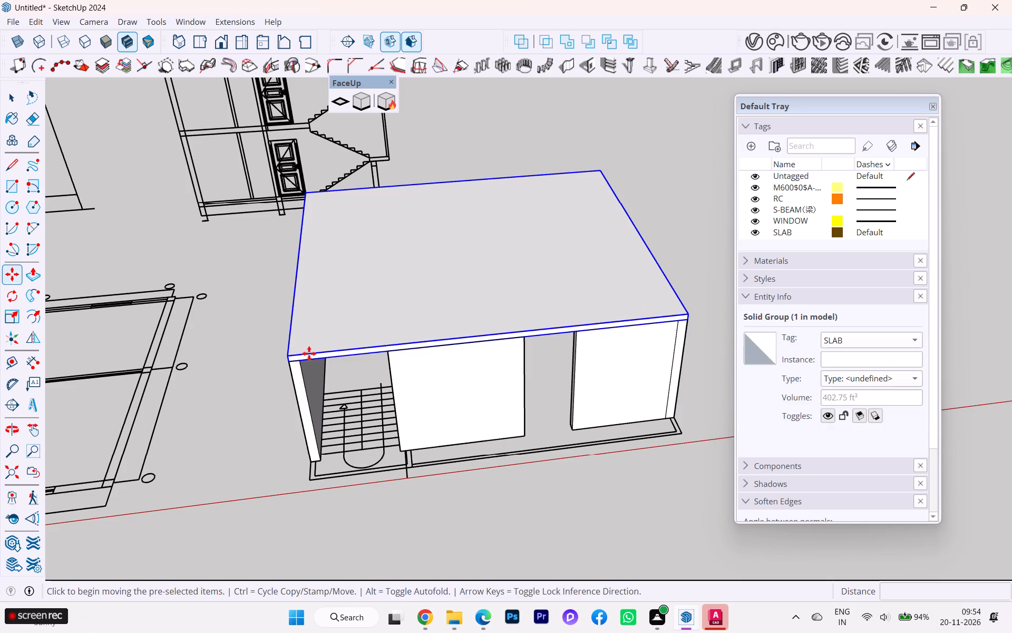
pyautogui.scroll(4, 298, 358)
pyautogui.click(284, 352)
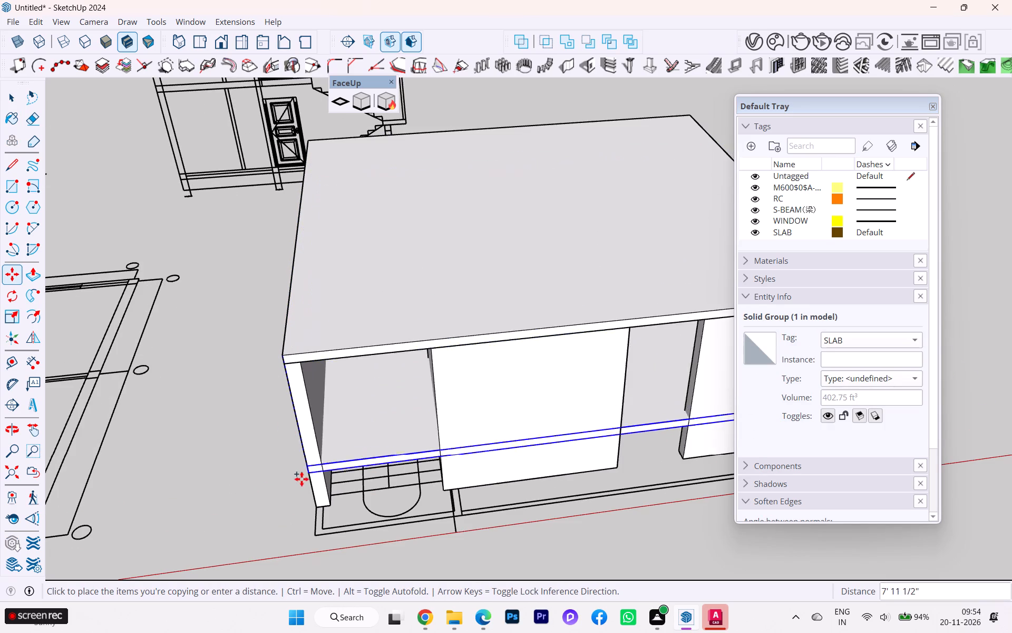
pyautogui.press('Up')
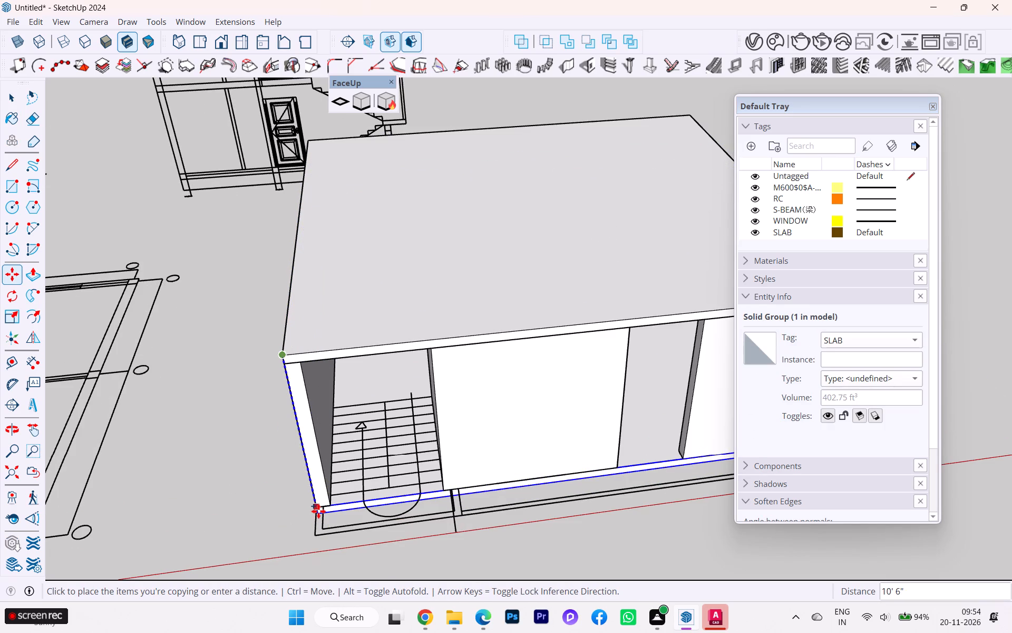
pyautogui.scroll(5, 318, 508)
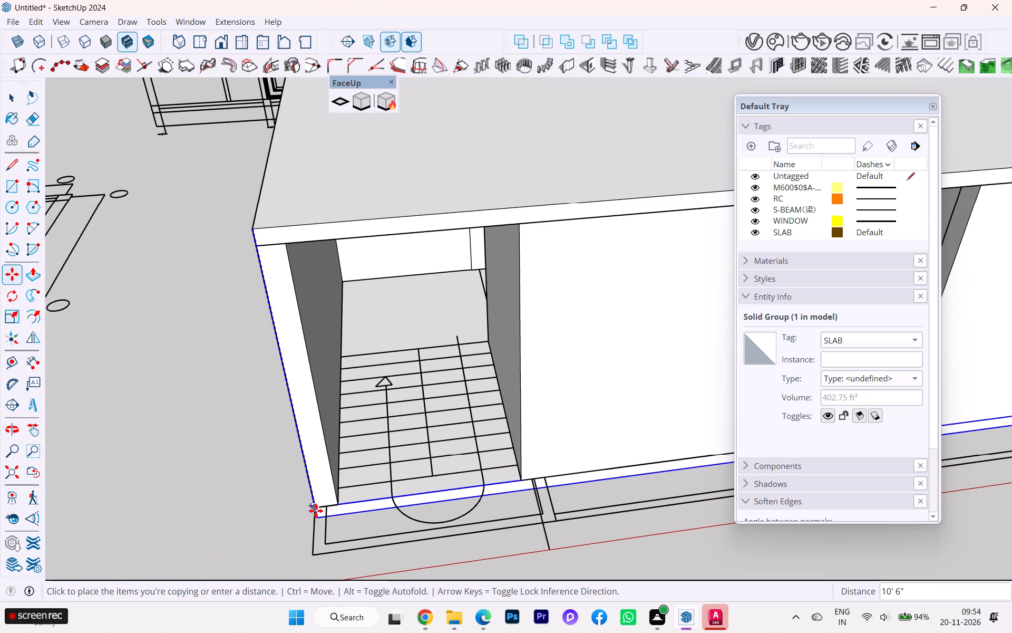
pyautogui.click(316, 509)
pyautogui.scroll(-1, 396, 326)
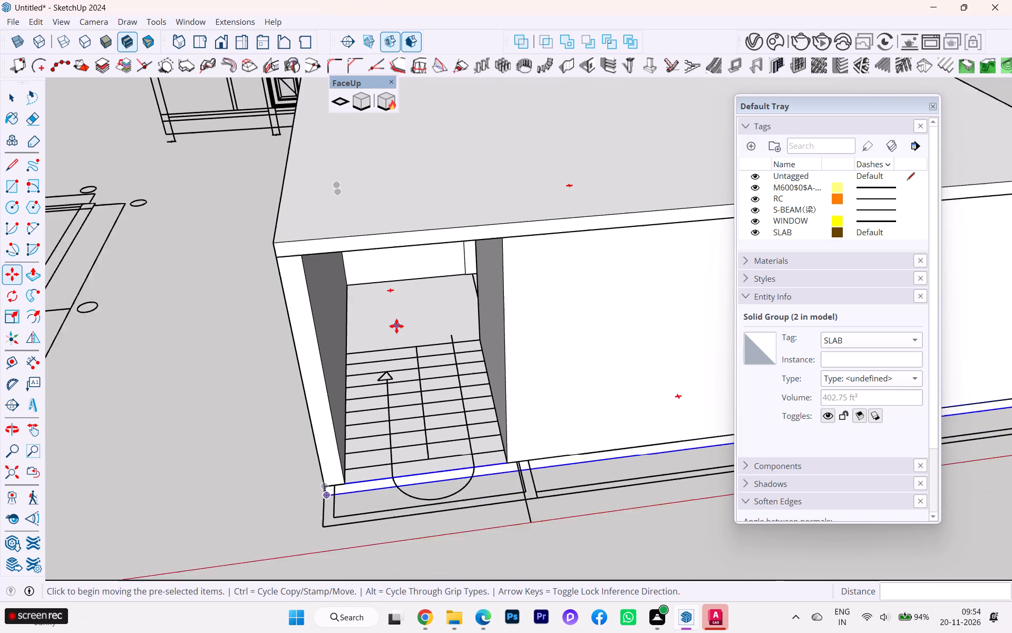
pyautogui.scroll(-2, 396, 326)
pyautogui.moveTo(398, 322); pyautogui.dragTo(454, 256, button='middle')
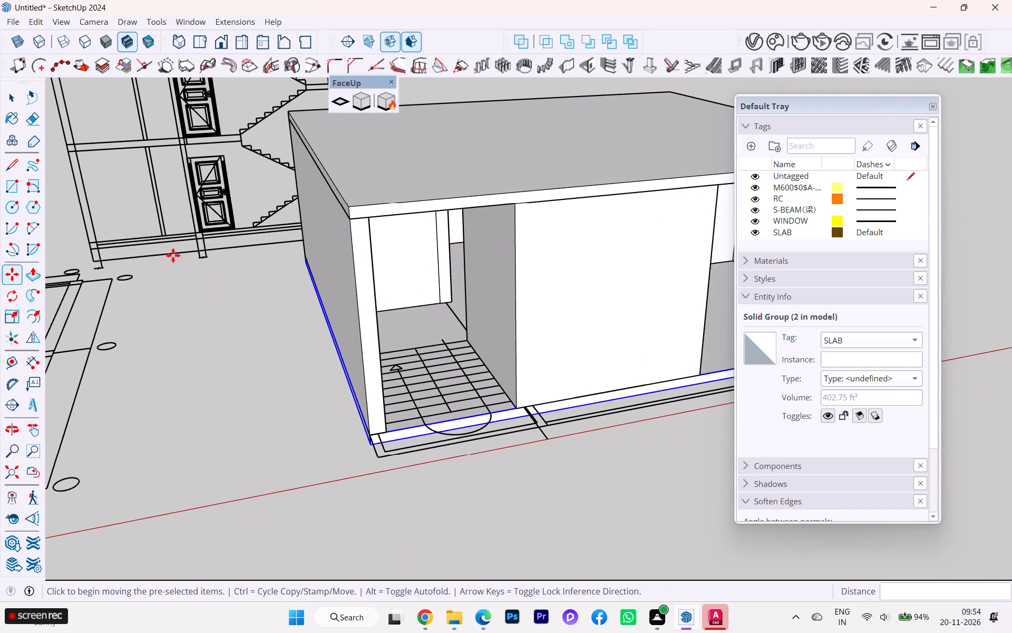
pyautogui.click(13, 98)
pyautogui.click(242, 479)
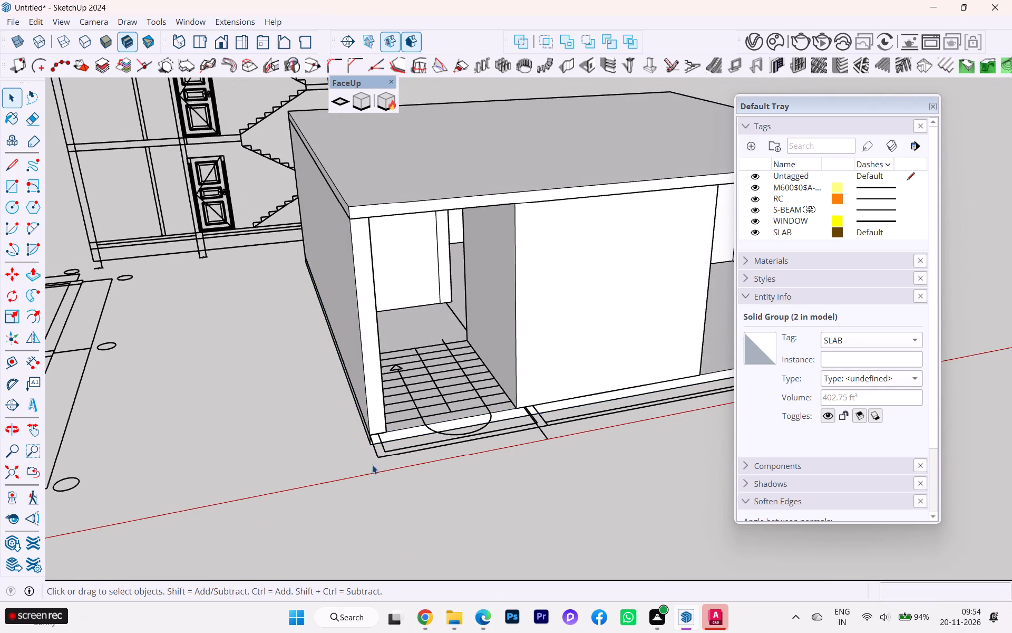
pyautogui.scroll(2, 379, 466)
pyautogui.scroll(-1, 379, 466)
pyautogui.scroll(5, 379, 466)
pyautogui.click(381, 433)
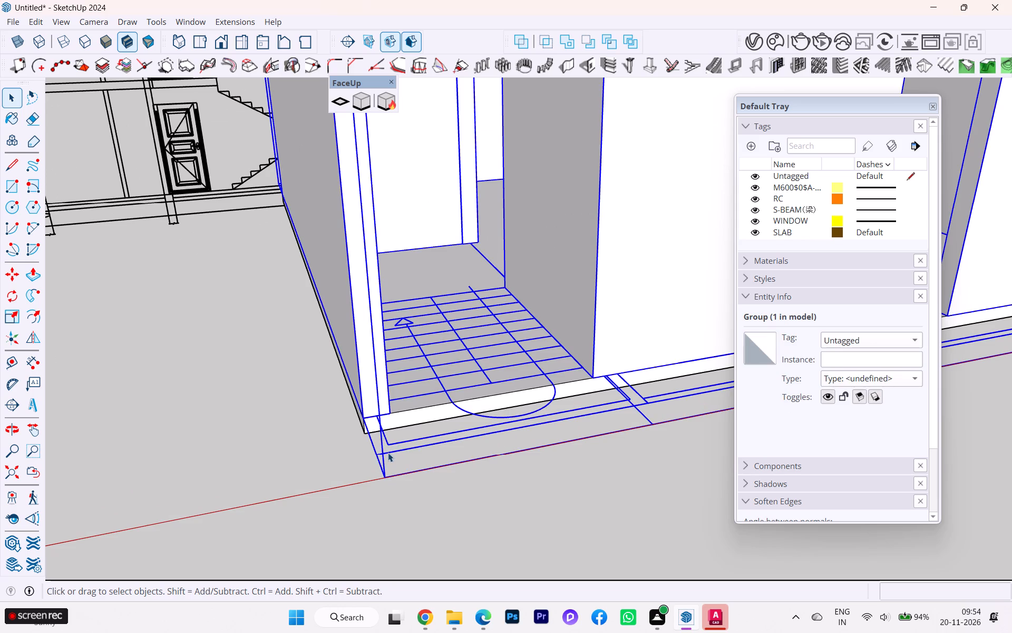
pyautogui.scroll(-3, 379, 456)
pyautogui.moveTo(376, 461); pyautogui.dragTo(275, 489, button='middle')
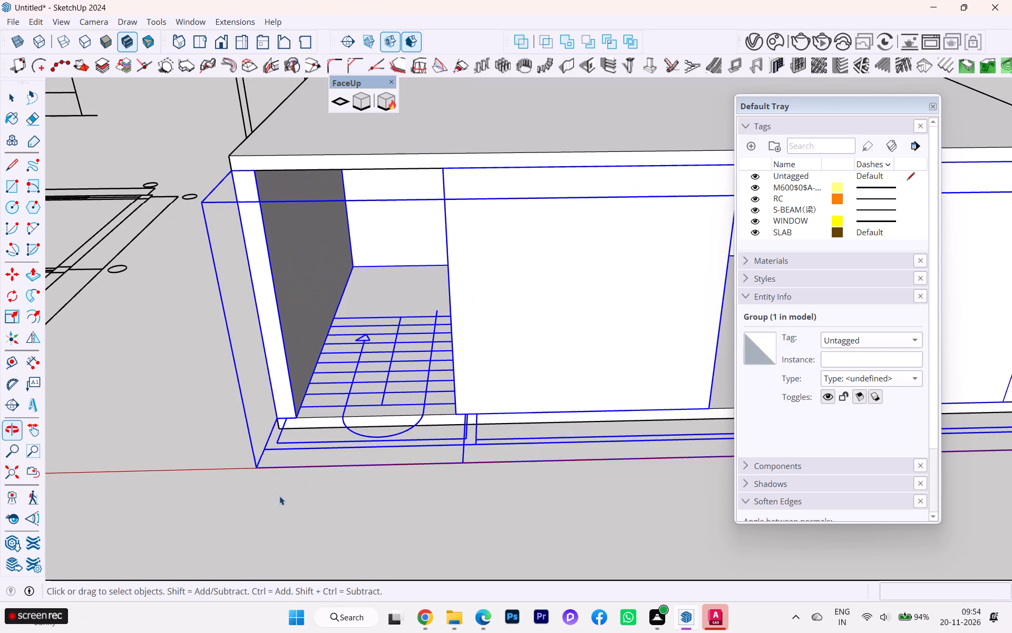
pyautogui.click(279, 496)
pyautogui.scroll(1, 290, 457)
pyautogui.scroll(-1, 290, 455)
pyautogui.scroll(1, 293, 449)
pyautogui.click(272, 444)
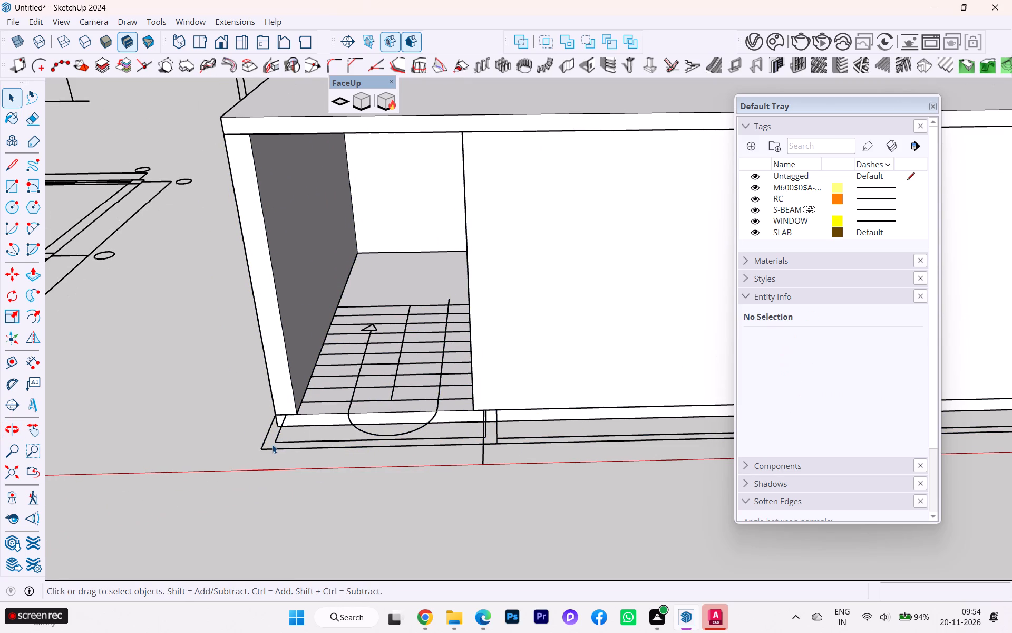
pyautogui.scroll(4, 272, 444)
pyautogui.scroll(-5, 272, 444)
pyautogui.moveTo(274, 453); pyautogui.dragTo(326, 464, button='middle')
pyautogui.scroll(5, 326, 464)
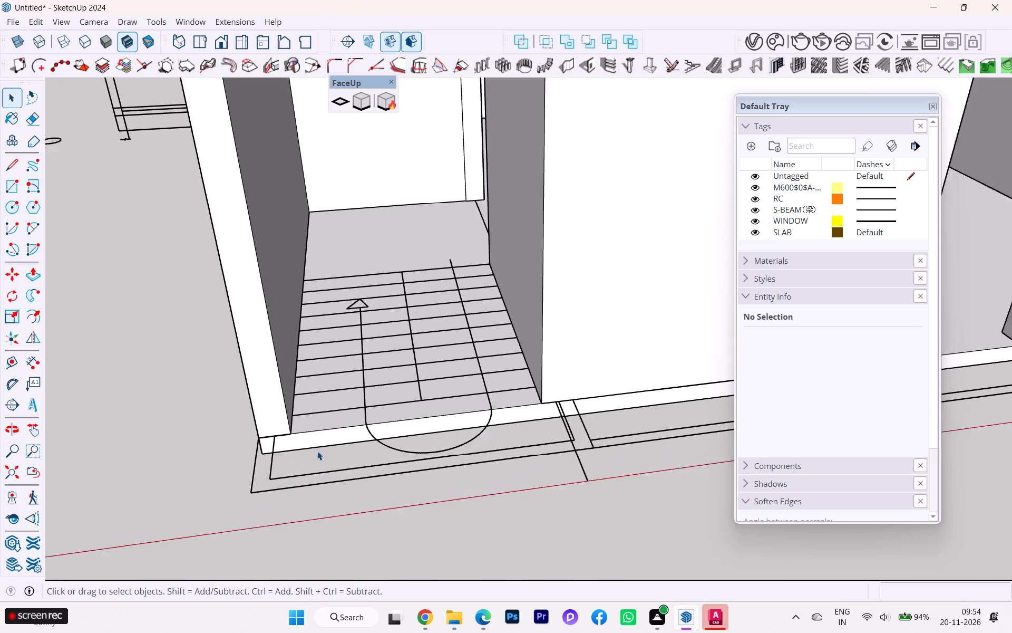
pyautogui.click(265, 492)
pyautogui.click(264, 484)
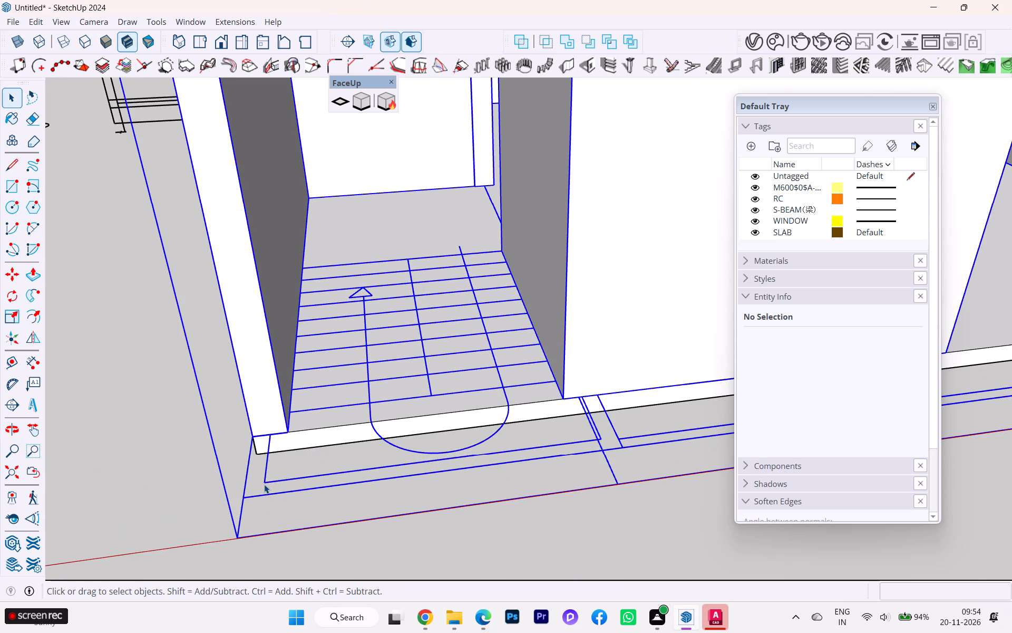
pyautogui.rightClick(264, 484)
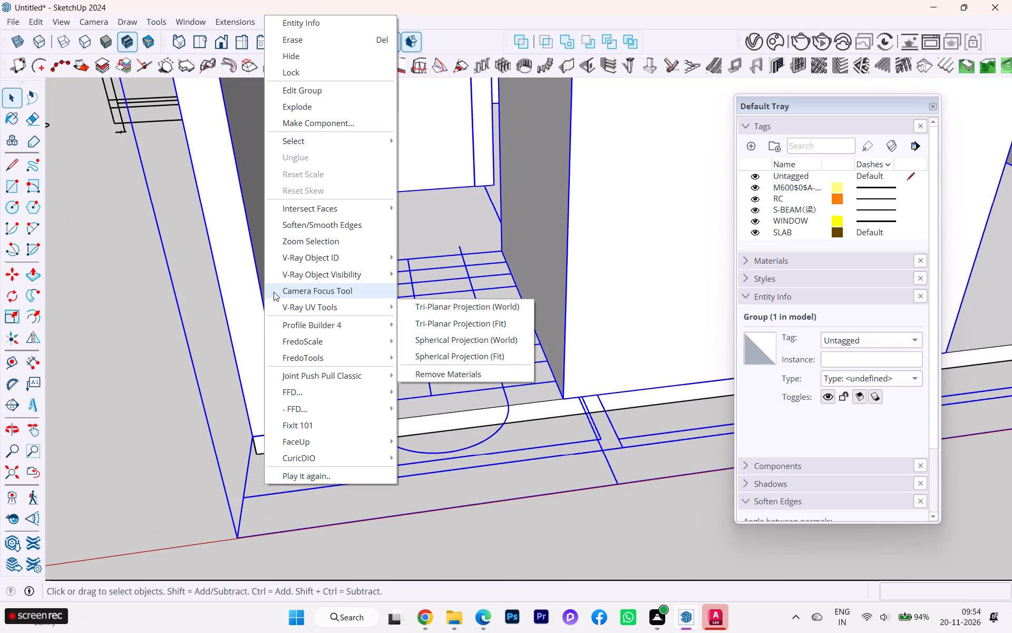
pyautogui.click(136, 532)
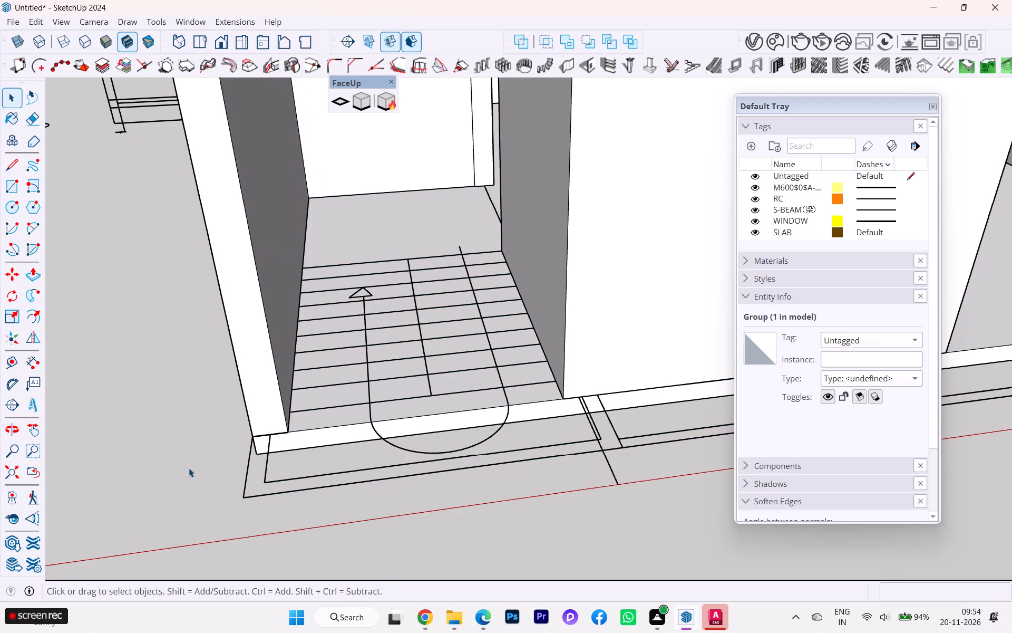
# Inside the floor slab group, push/pull the front edge face 2' outward to the plan's outer line, and leave the group.
pyautogui.scroll(4, 285, 353)
pyautogui.scroll(-4, 299, 341)
pyautogui.moveTo(305, 346); pyautogui.dragTo(301, 413, button='middle')
pyautogui.scroll(-3, 303, 401)
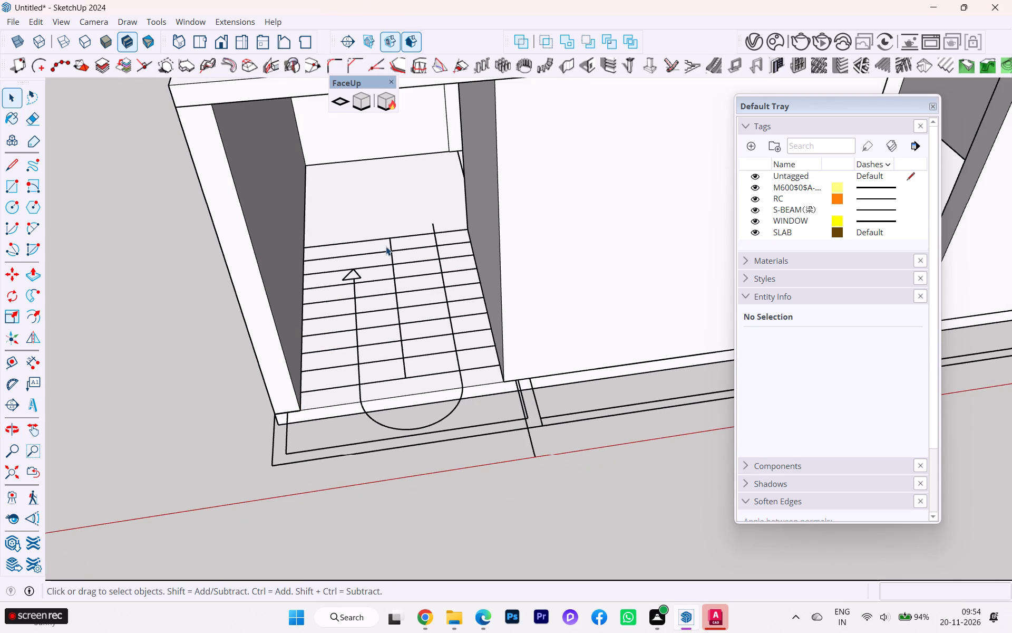
pyautogui.scroll(2, 312, 427)
pyautogui.doubleClick(309, 418)
pyautogui.click(310, 413)
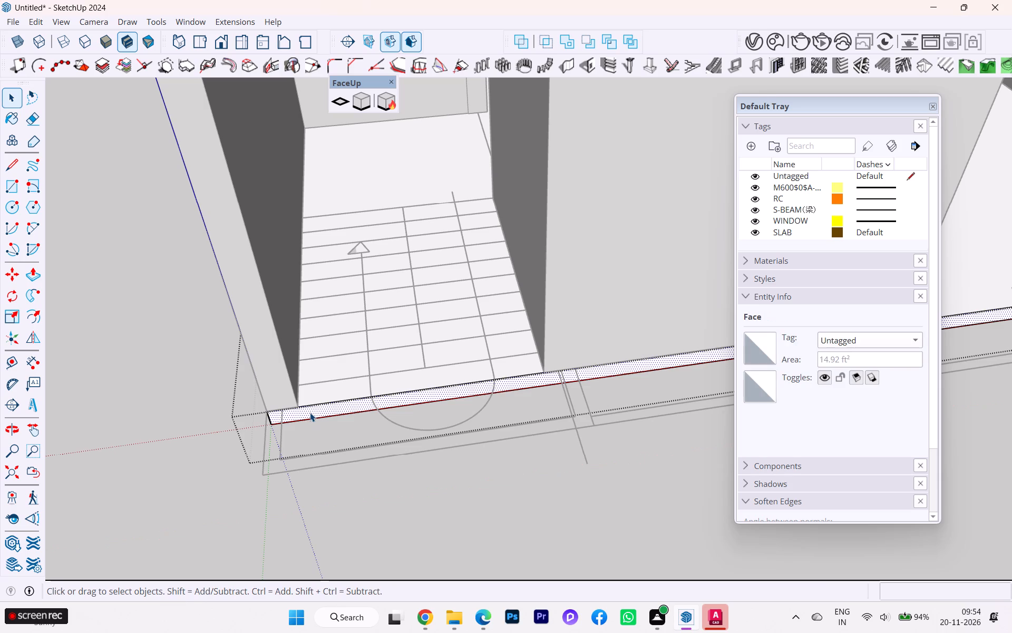
pyautogui.press('p')
pyautogui.click(310, 413)
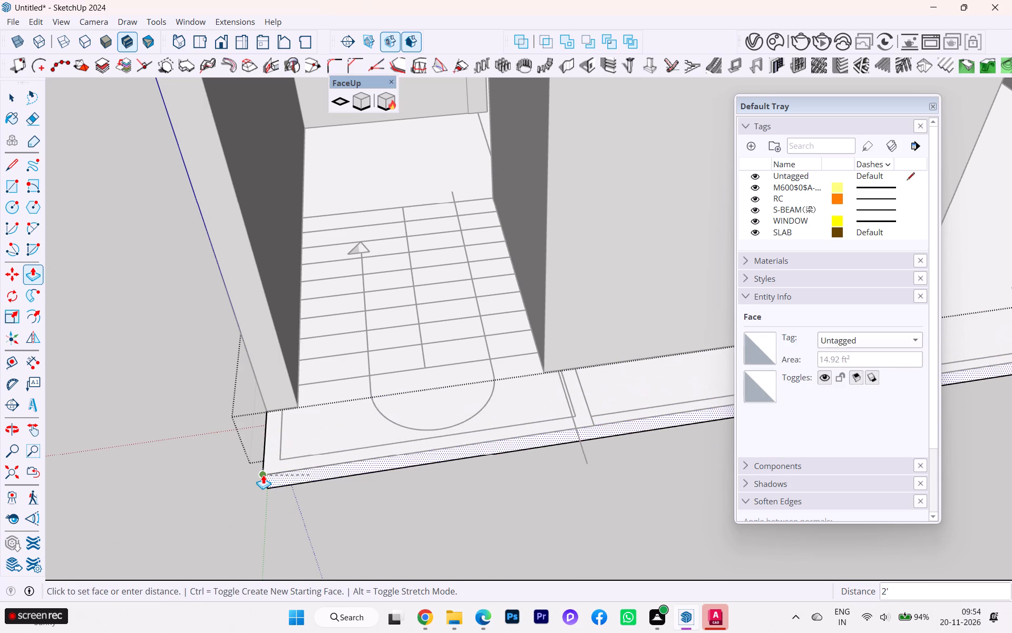
pyautogui.click(263, 475)
pyautogui.click(5, 91)
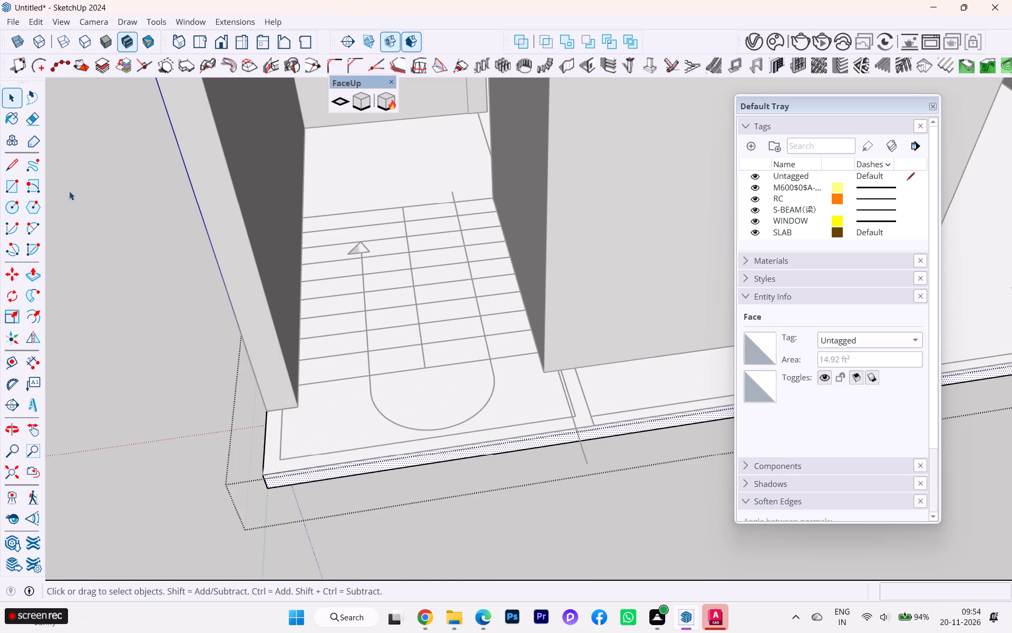
pyautogui.click(135, 292)
# Inside the floor slab group, draw a 4 1/2" line from the end wall's outer corner and a line to the inner plan corner.
pyautogui.scroll(-3, 239, 340)
pyautogui.moveTo(242, 343); pyautogui.dragTo(240, 367, button='middle')
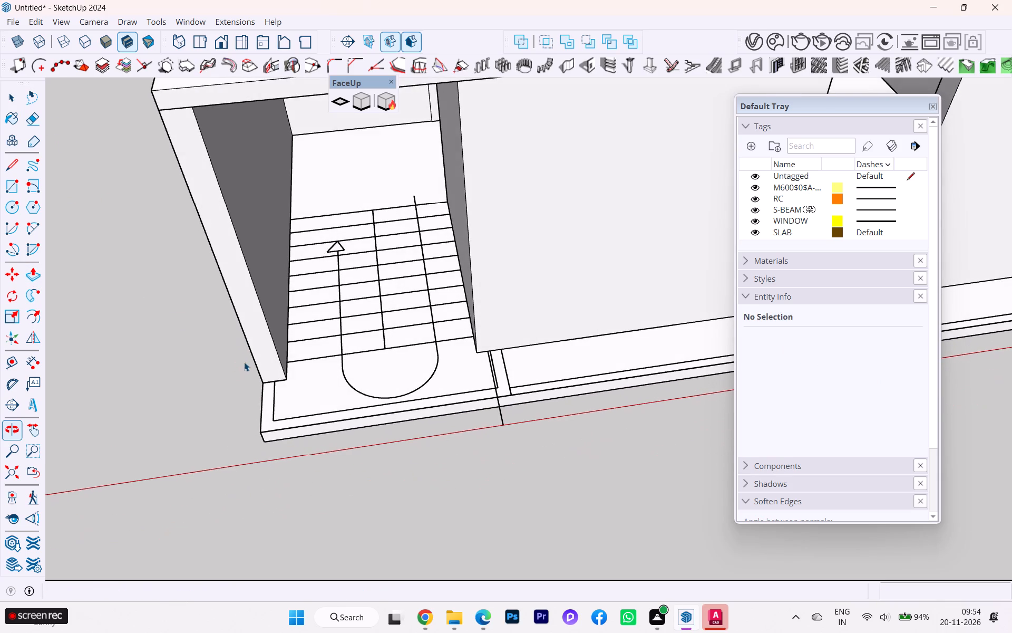
pyautogui.scroll(4, 265, 375)
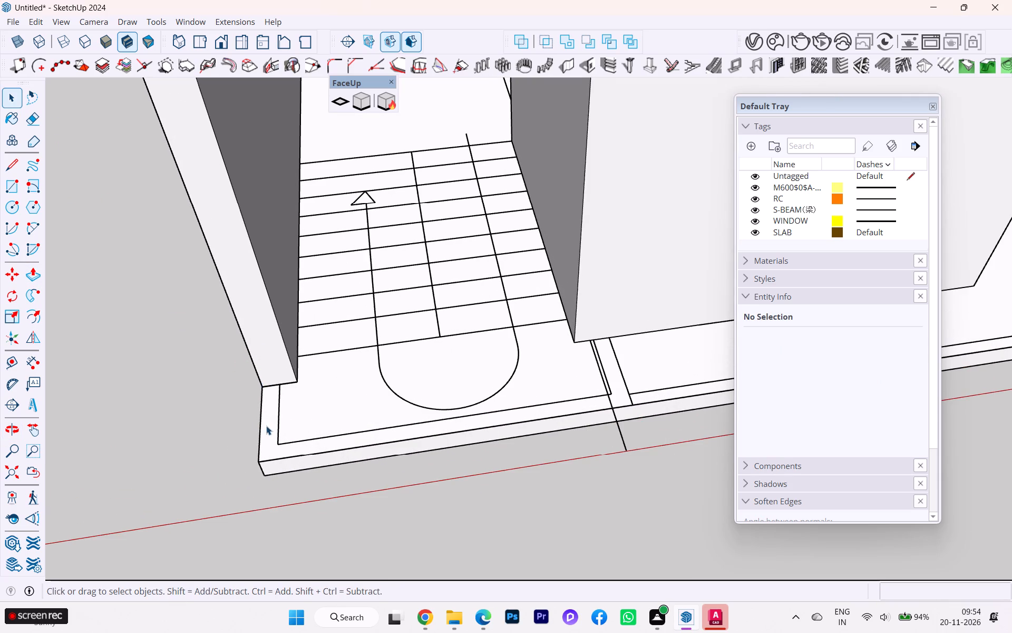
pyautogui.click(266, 426)
pyautogui.doubleClick(266, 426)
pyautogui.click(268, 424)
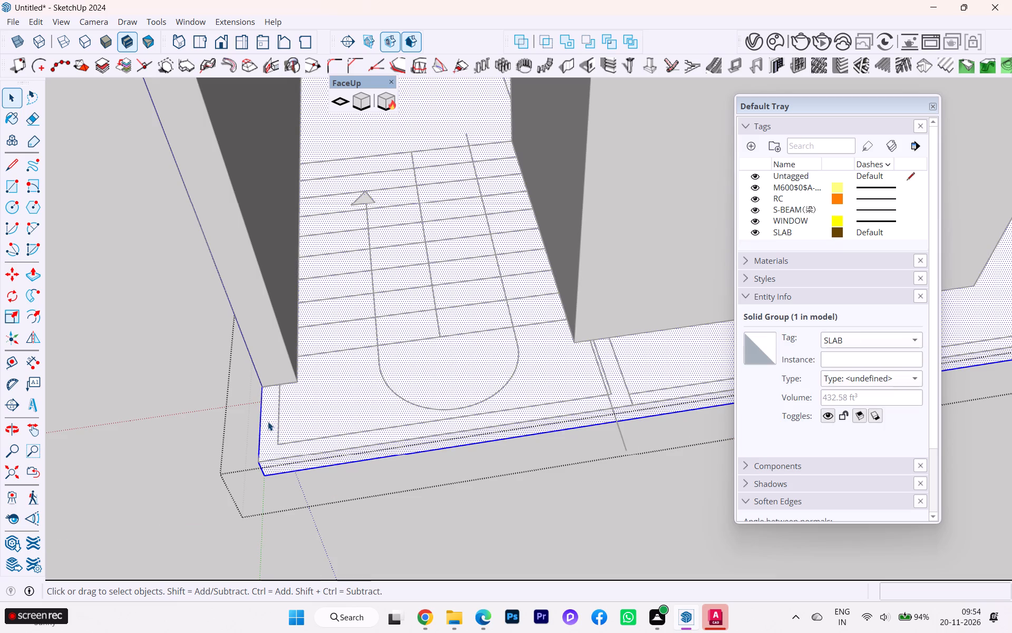
pyautogui.click(268, 421)
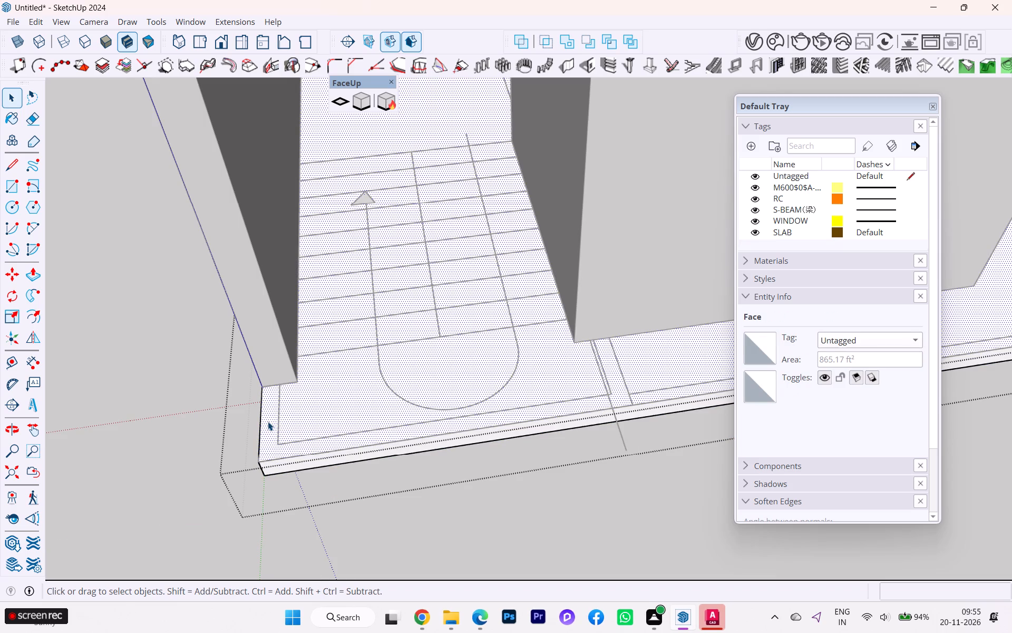
pyautogui.press('l')
pyautogui.press('Return')
pyautogui.scroll(2, 268, 421)
pyautogui.scroll(-1, 269, 420)
pyautogui.scroll(1, 269, 420)
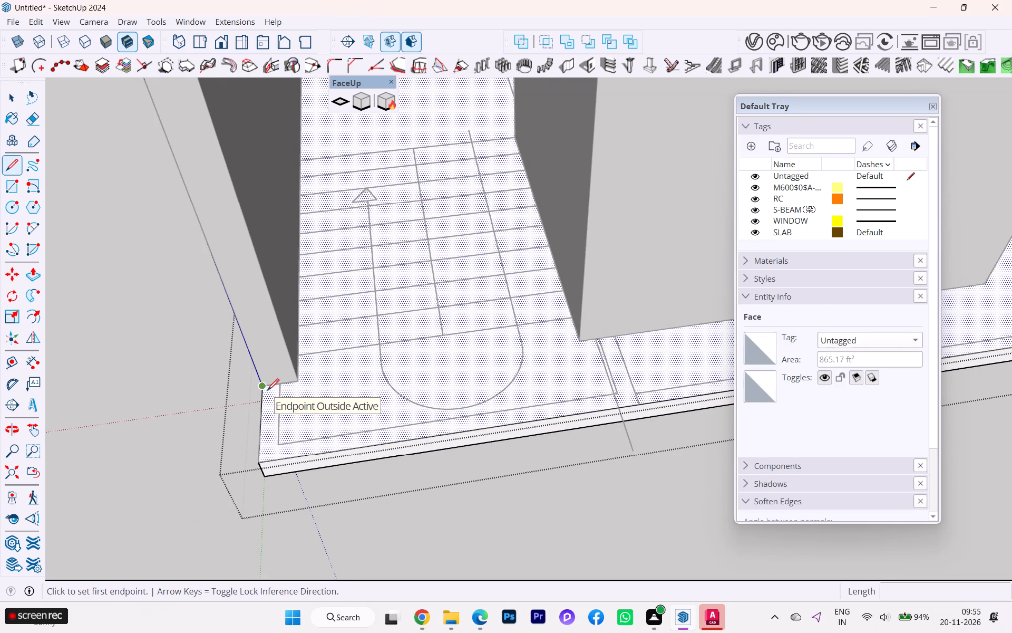
pyautogui.click(260, 389)
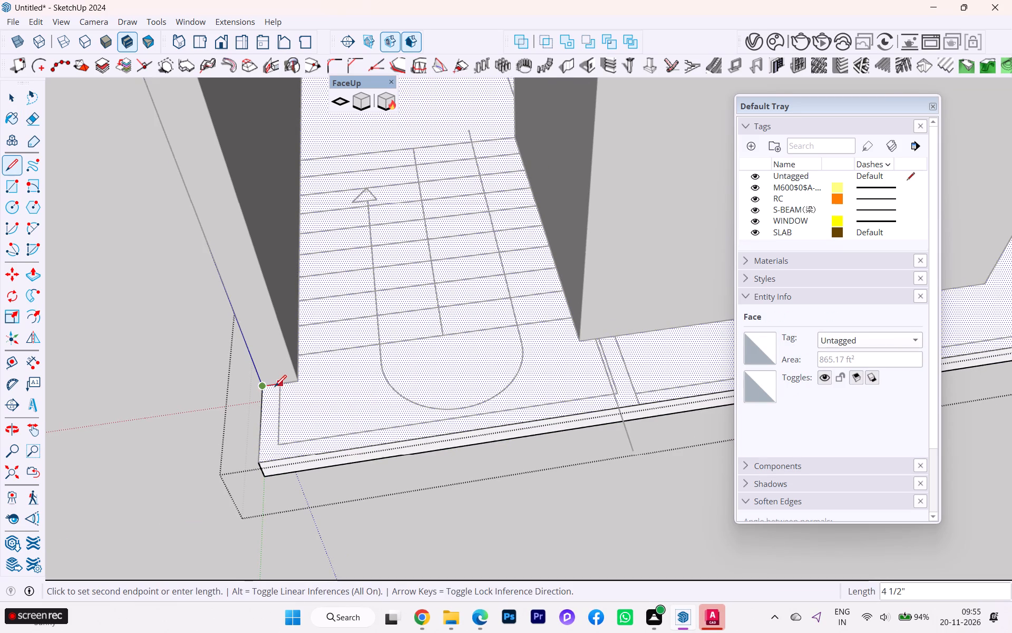
pyautogui.click(275, 386)
pyautogui.click(278, 442)
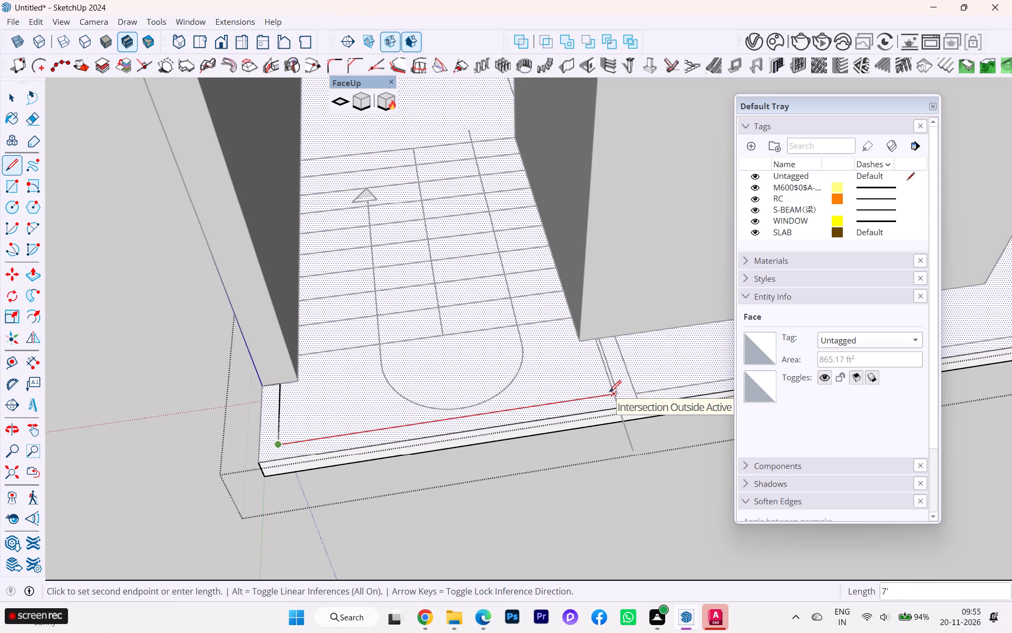
pyautogui.press('Escape')
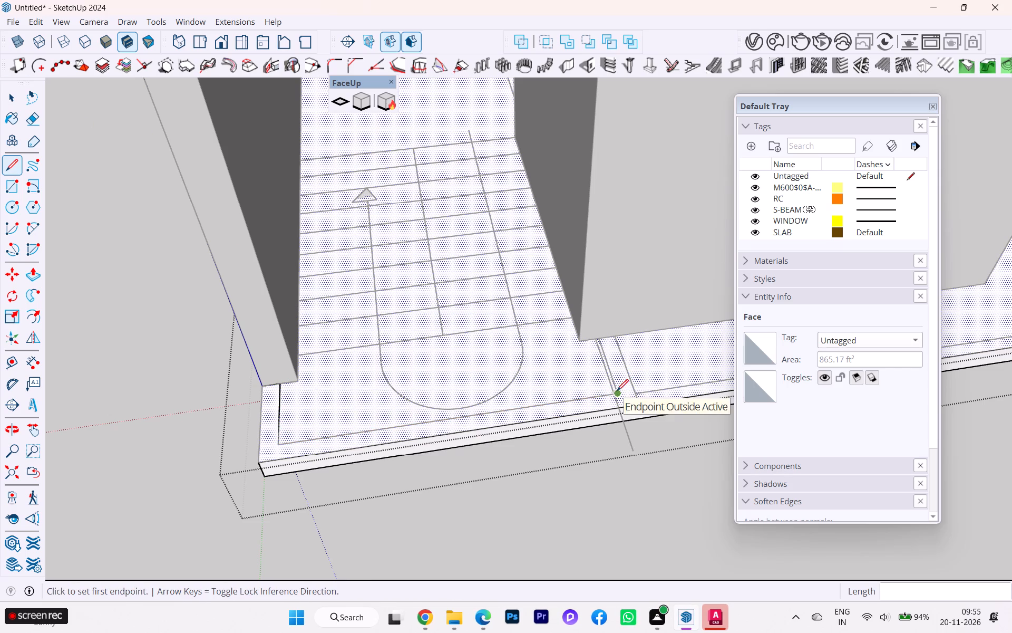
pyautogui.click(14, 96)
pyautogui.click(605, 519)
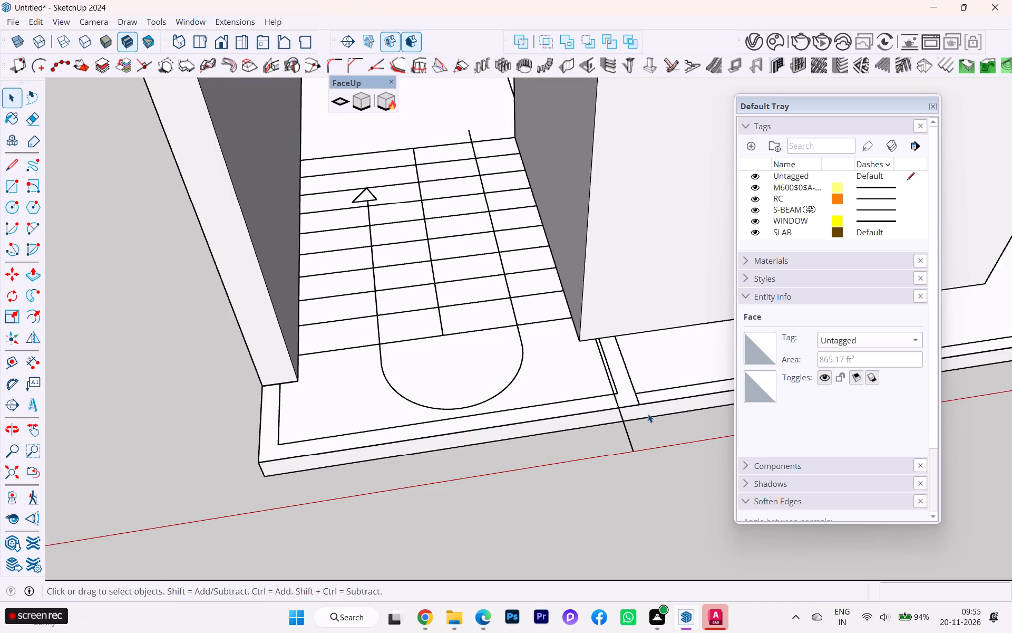
# Hide and show the SLAB tag again to check which slabs it controls.
pyautogui.click(661, 412)
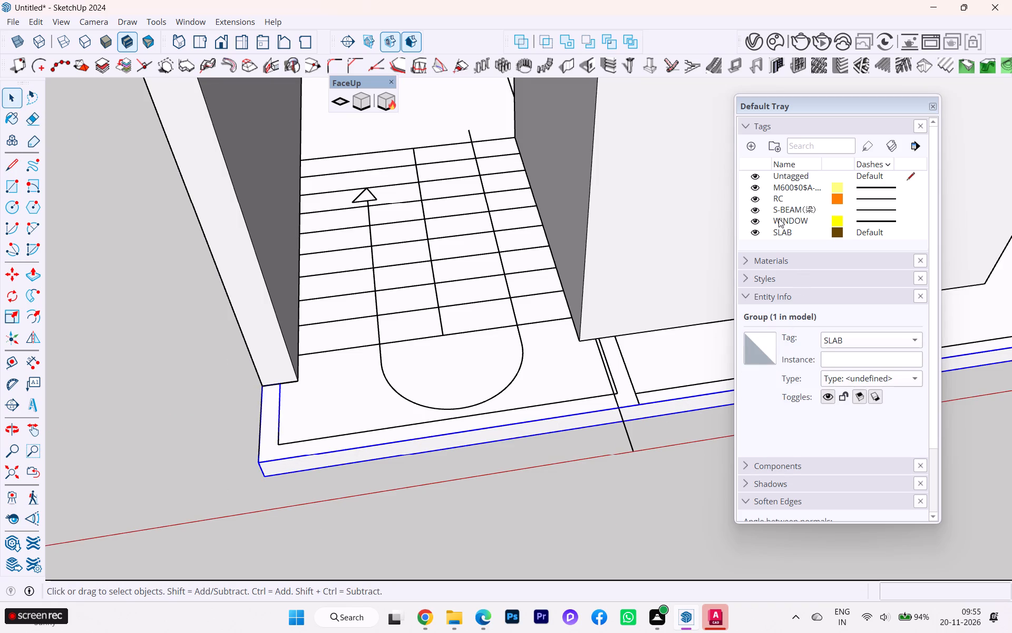
pyautogui.click(756, 233)
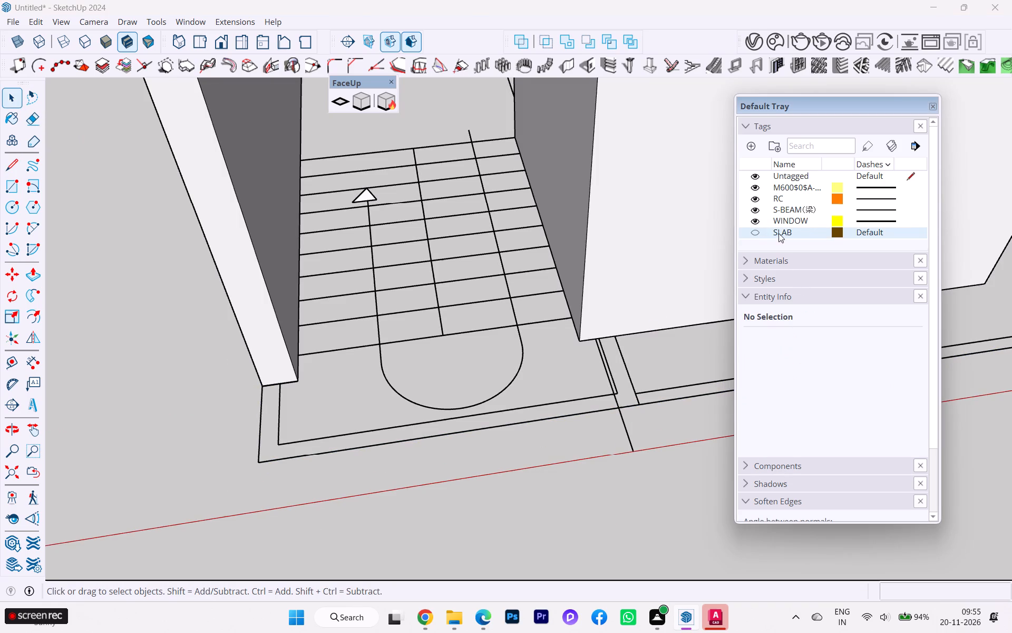
pyautogui.click(756, 233)
# Add a new tag named FLOOR.
pyautogui.scroll(-4, 721, 318)
pyautogui.scroll(-1, 630, 362)
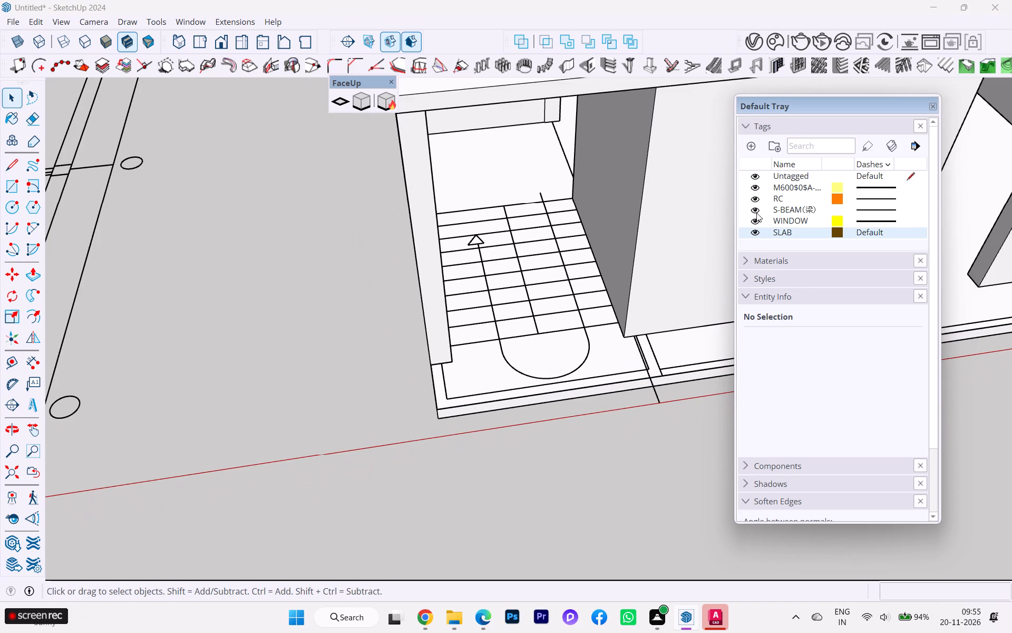
pyautogui.click(752, 146)
pyautogui.write('FLLO')
pyautogui.write('EE')
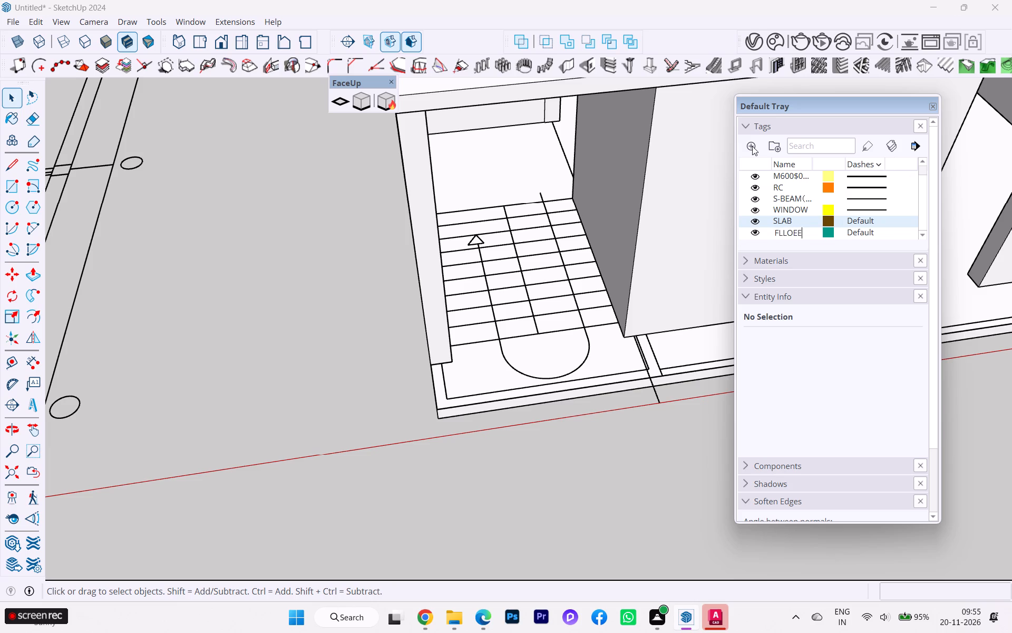
pyautogui.press('BackSpace')
pyautogui.press('BackSpace')
pyautogui.press('BackSpace')
pyautogui.press('BackSpace')
pyautogui.write('OOR')
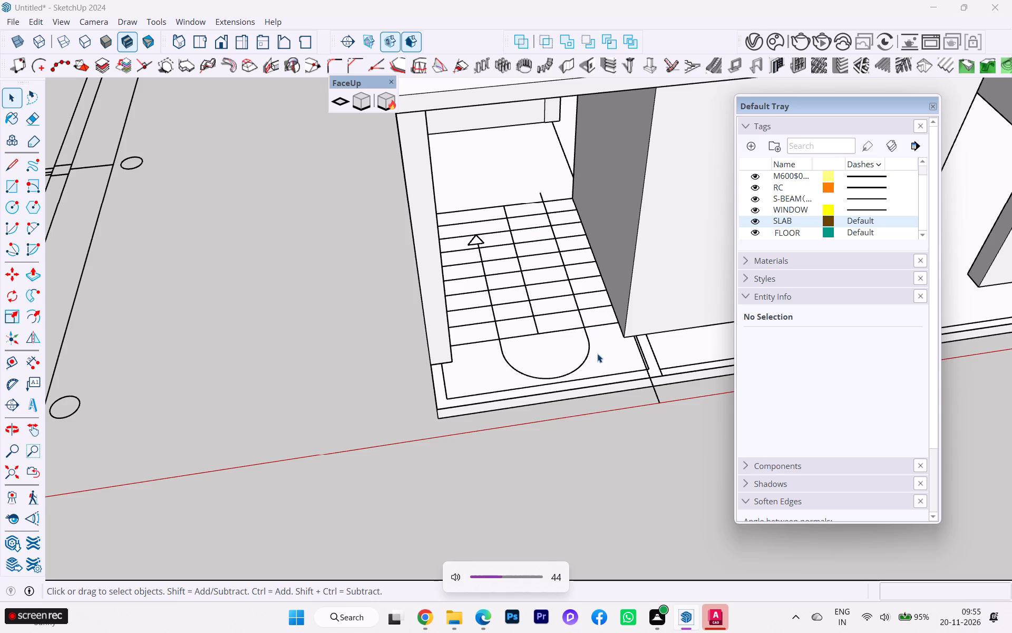
# Assign the FLOOR tag to the floor slab group.
pyautogui.click(699, 367)
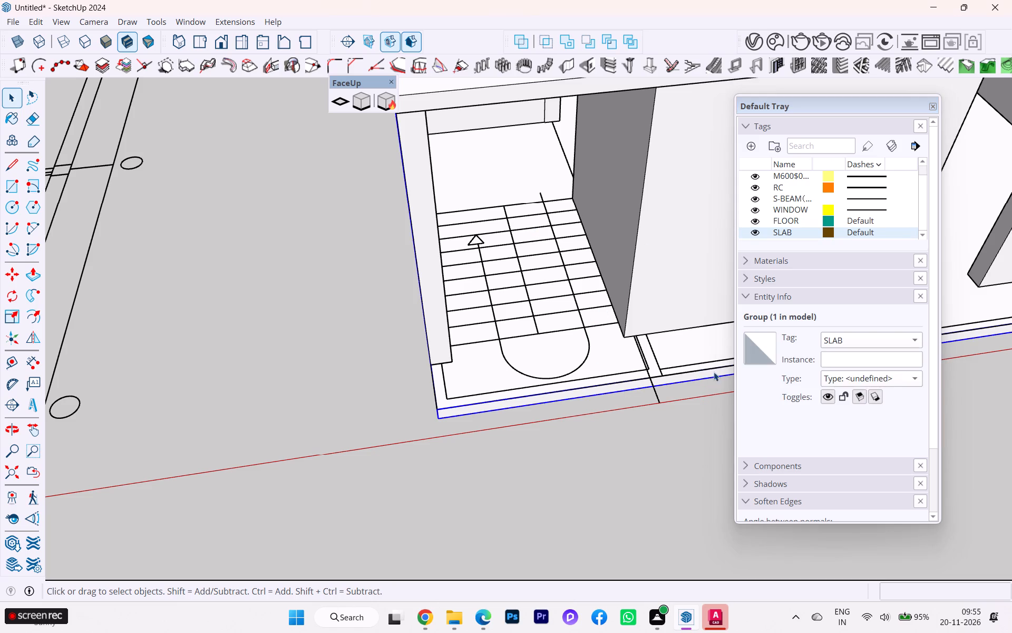
pyautogui.click(841, 340)
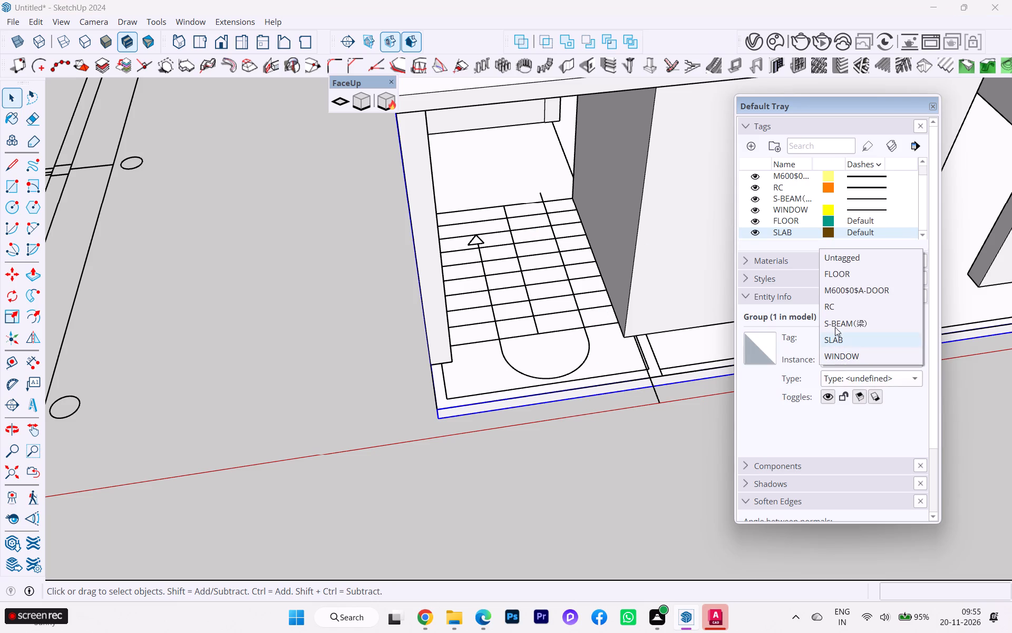
pyautogui.click(835, 273)
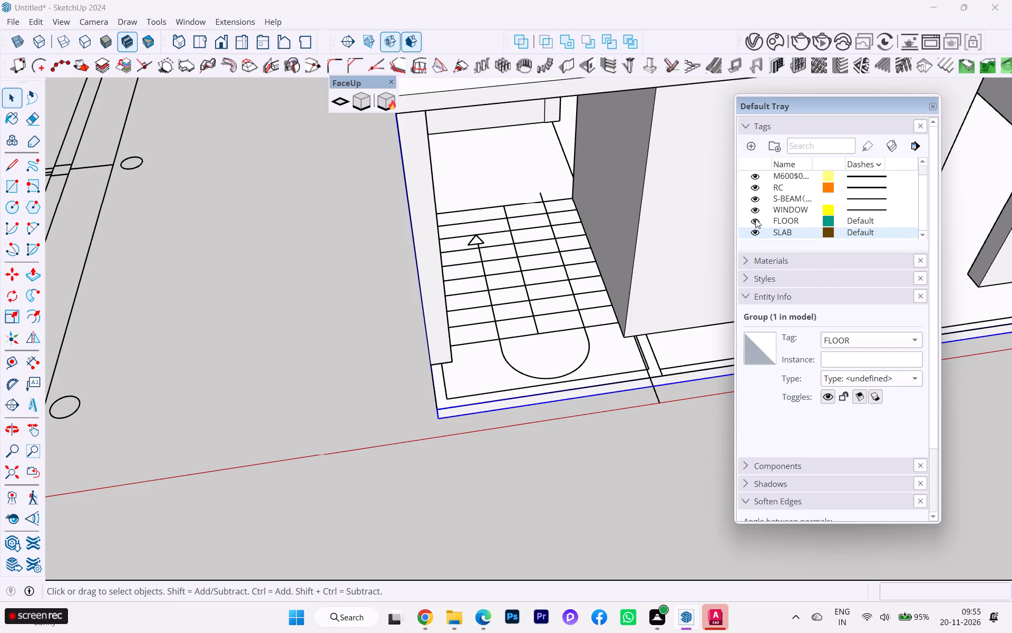
# Hide the FLOOR and SLAB tags so only the walls and plan lines show.
pyautogui.click(755, 219)
pyautogui.scroll(-4, 615, 339)
pyautogui.scroll(1, 580, 369)
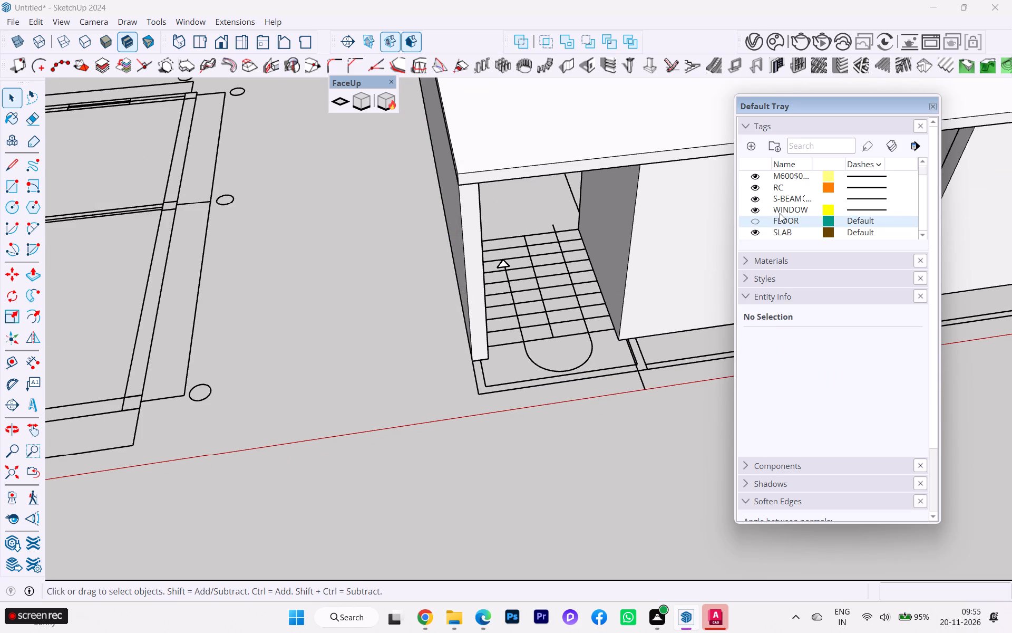
pyautogui.click(761, 234)
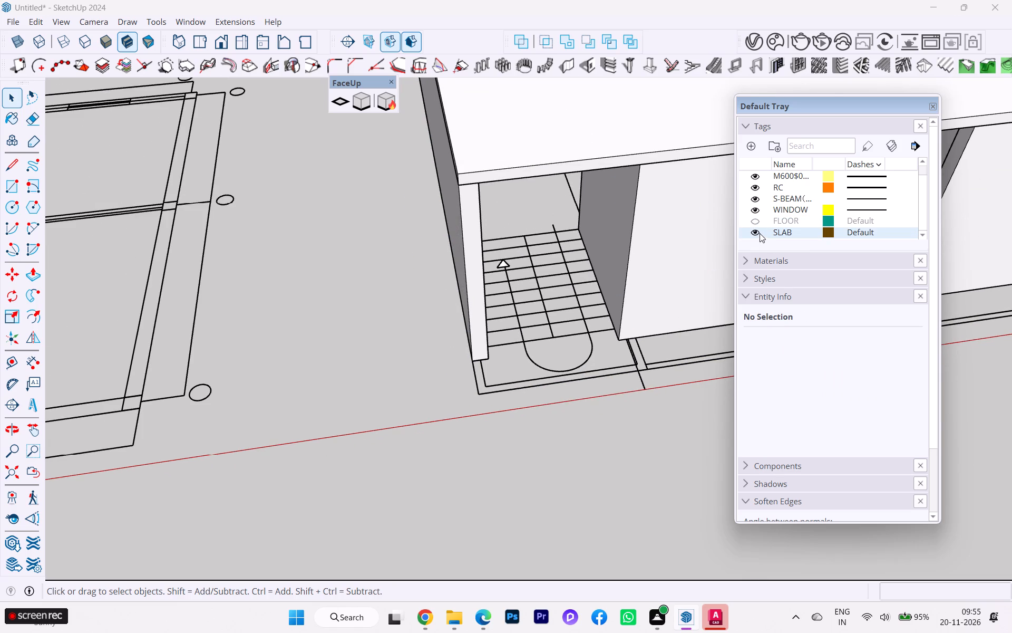
pyautogui.click(755, 231)
# Draw a 1' 7 3/8" by 4 1/2" rectangle between the two plan lines, from the end wall's outer corner to the inner plan corner.
pyautogui.scroll(-4, 554, 225)
pyautogui.scroll(-6, 395, 272)
pyautogui.moveTo(504, 276); pyautogui.dragTo(449, 273, button='middle')
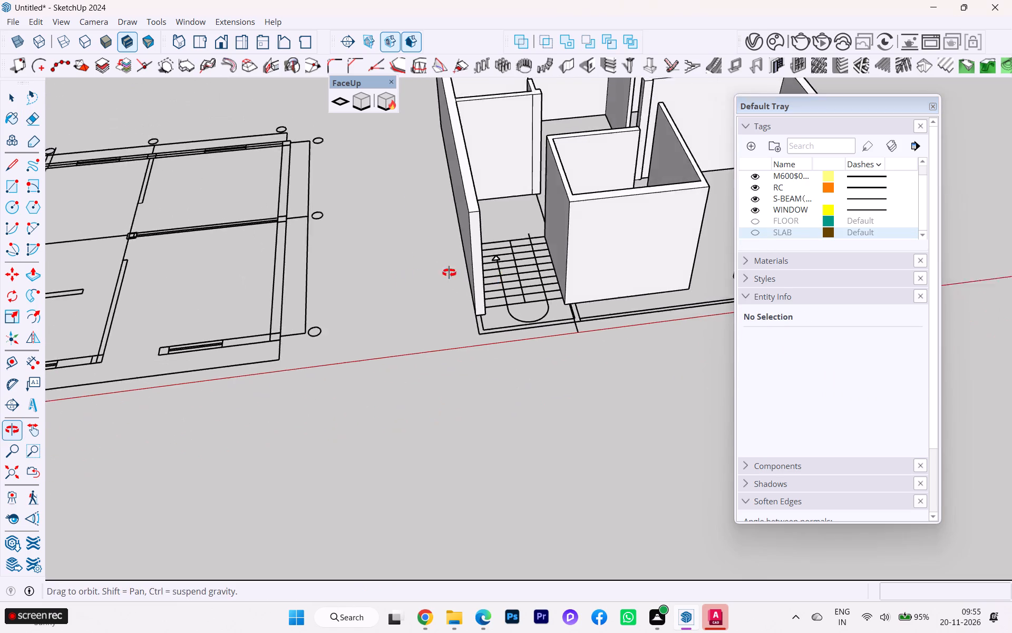
pyautogui.moveTo(449, 273); pyautogui.dragTo(430, 274, button='middle')
pyautogui.scroll(-2, 466, 282)
pyautogui.scroll(2, 466, 282)
pyautogui.scroll(-1, 466, 282)
pyautogui.scroll(1, 466, 282)
pyautogui.scroll(-1, 466, 282)
pyautogui.scroll(12, 466, 282)
pyautogui.press('r')
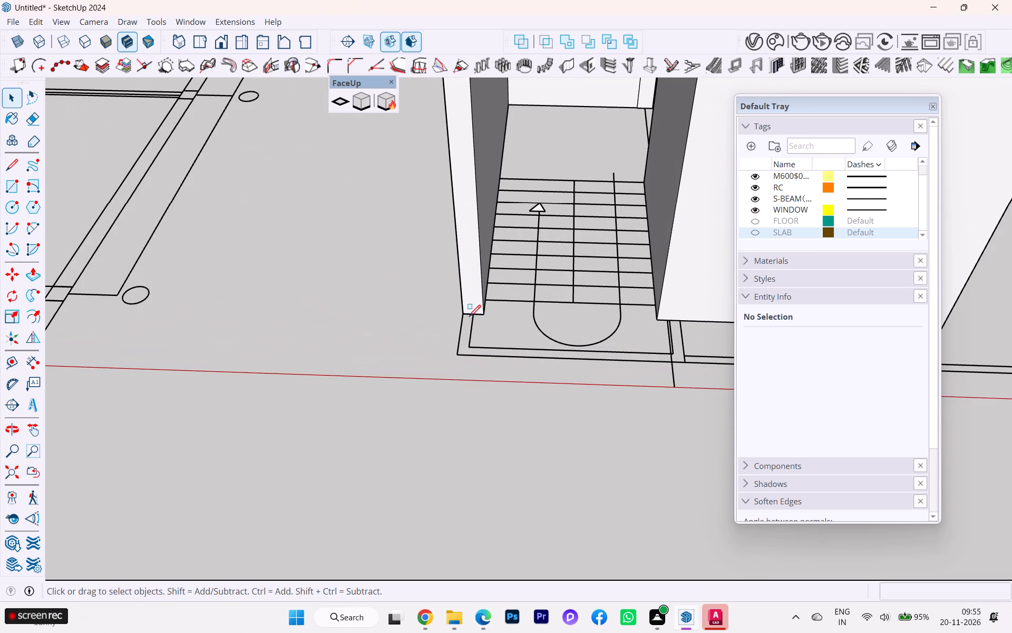
pyautogui.scroll(4, 465, 321)
pyautogui.click(459, 310)
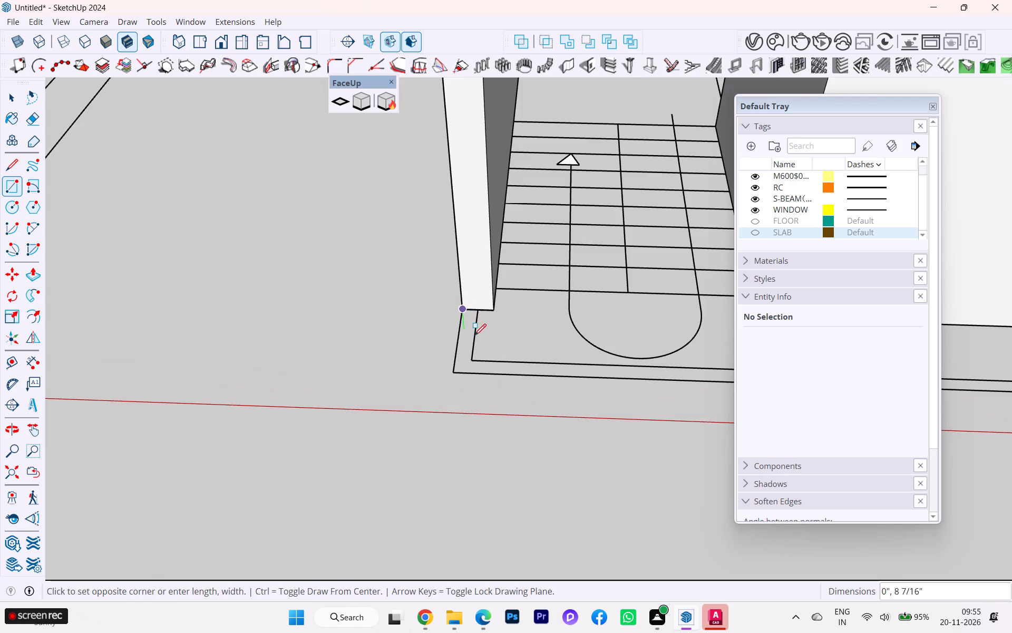
pyautogui.click(479, 358)
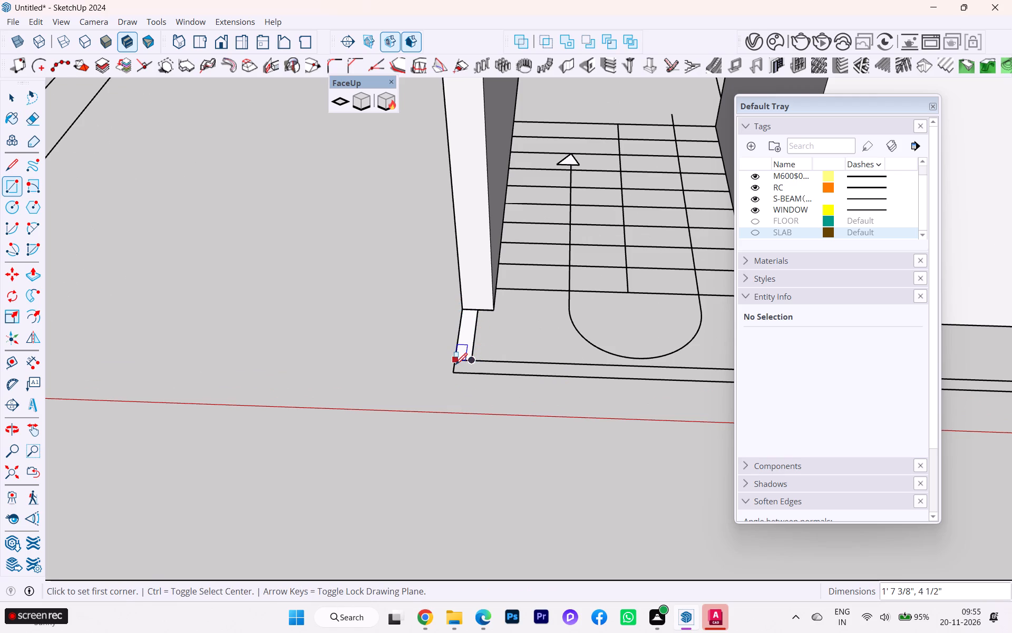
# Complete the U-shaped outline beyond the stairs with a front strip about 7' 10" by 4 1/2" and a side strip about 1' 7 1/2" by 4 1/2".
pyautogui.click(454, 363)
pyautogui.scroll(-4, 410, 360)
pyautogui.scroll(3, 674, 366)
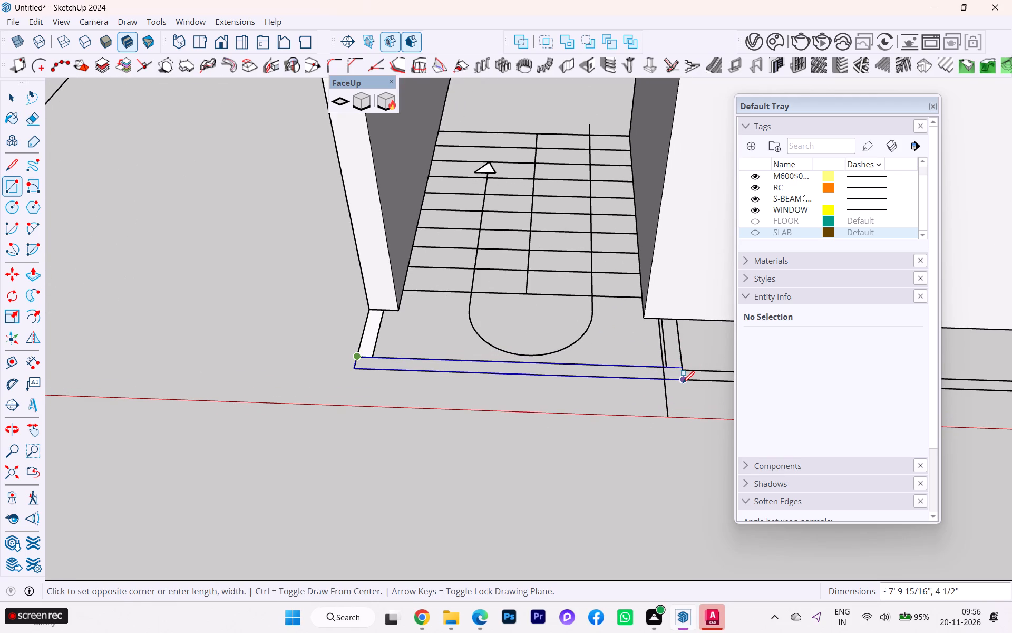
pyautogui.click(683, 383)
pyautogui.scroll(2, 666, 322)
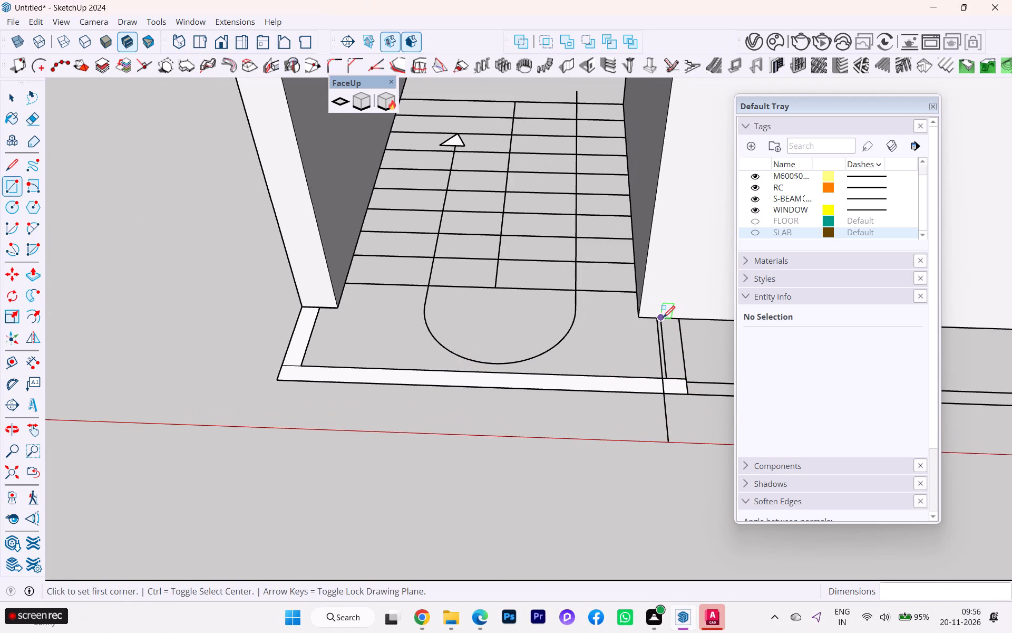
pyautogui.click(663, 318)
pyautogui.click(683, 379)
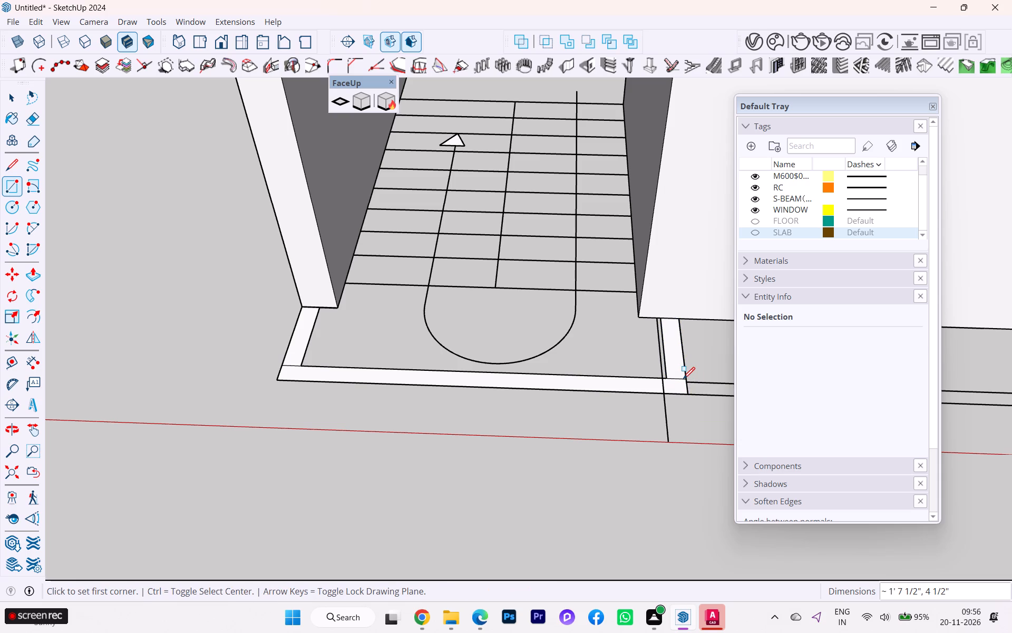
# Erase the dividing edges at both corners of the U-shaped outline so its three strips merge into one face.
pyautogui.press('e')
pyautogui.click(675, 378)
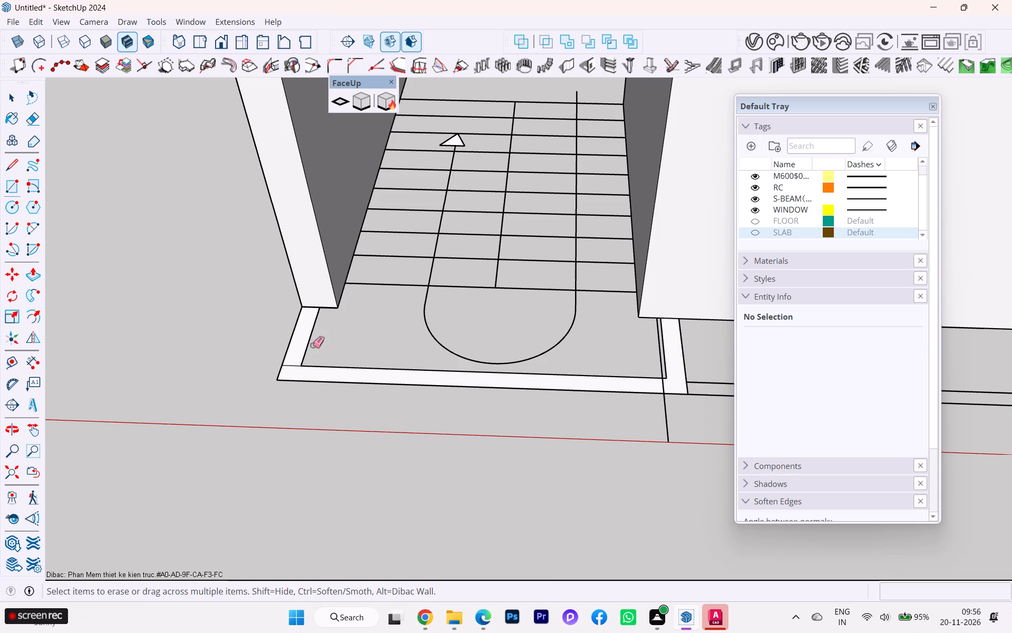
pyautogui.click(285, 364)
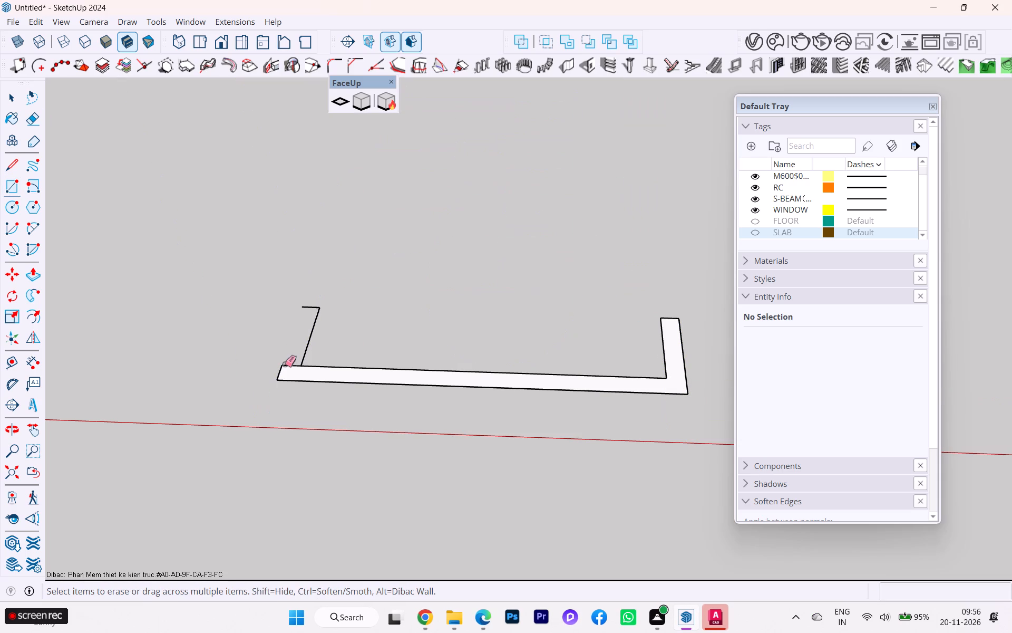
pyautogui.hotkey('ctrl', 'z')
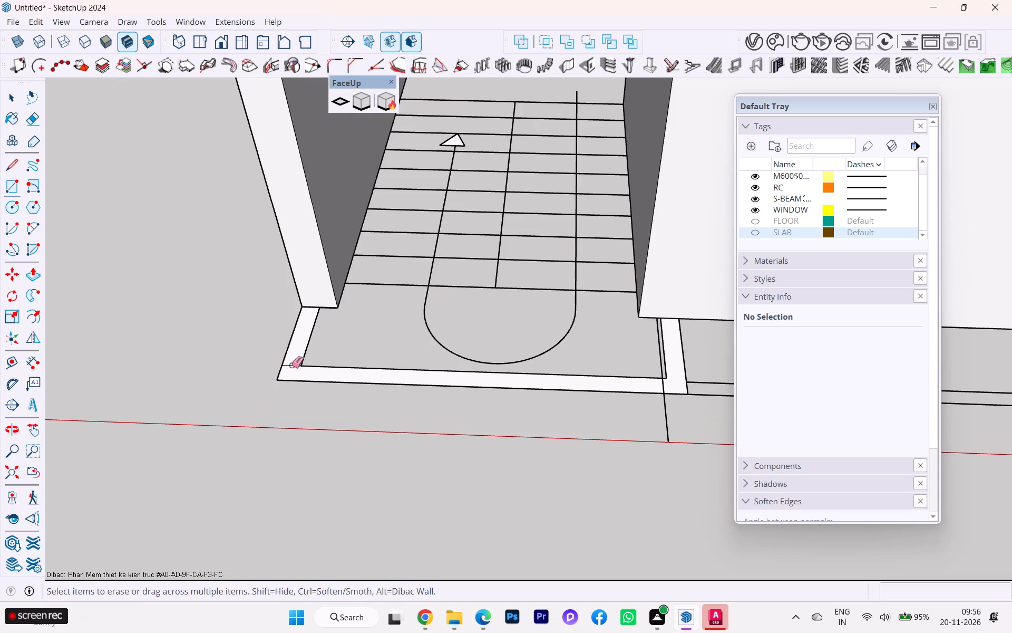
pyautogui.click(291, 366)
# Examine the staircase lines and the walls around them up close and from the whole-house view.
pyautogui.scroll(-7, 334, 380)
pyautogui.moveTo(407, 387); pyautogui.dragTo(616, 380, button='middle')
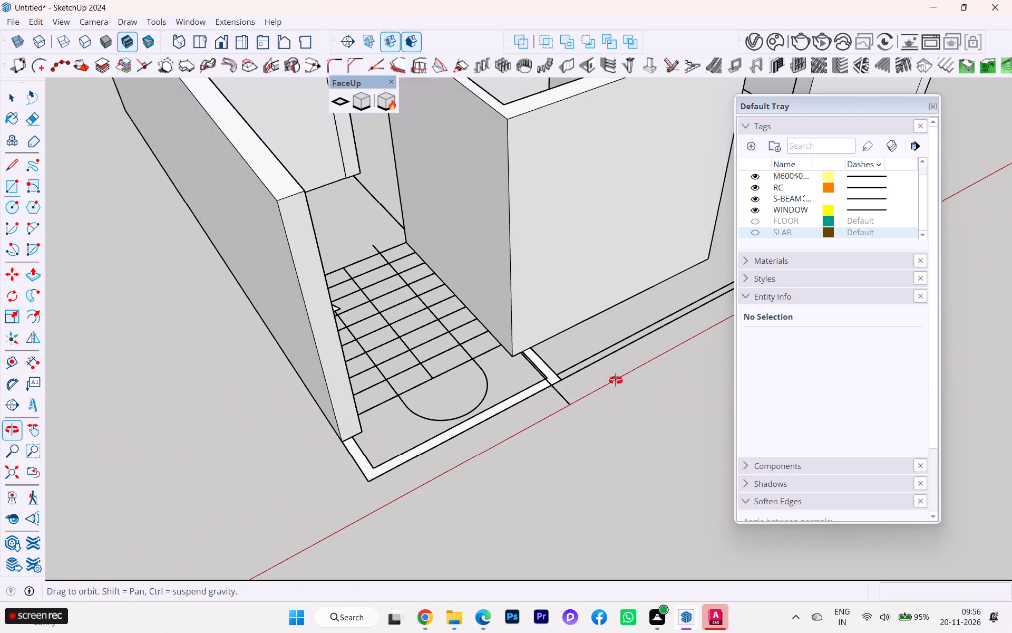
pyautogui.moveTo(616, 380); pyautogui.dragTo(614, 382, button='middle')
pyautogui.click(6, 107)
pyautogui.moveTo(264, 194); pyautogui.dragTo(128, 210, button='middle')
pyautogui.scroll(3, 333, 200)
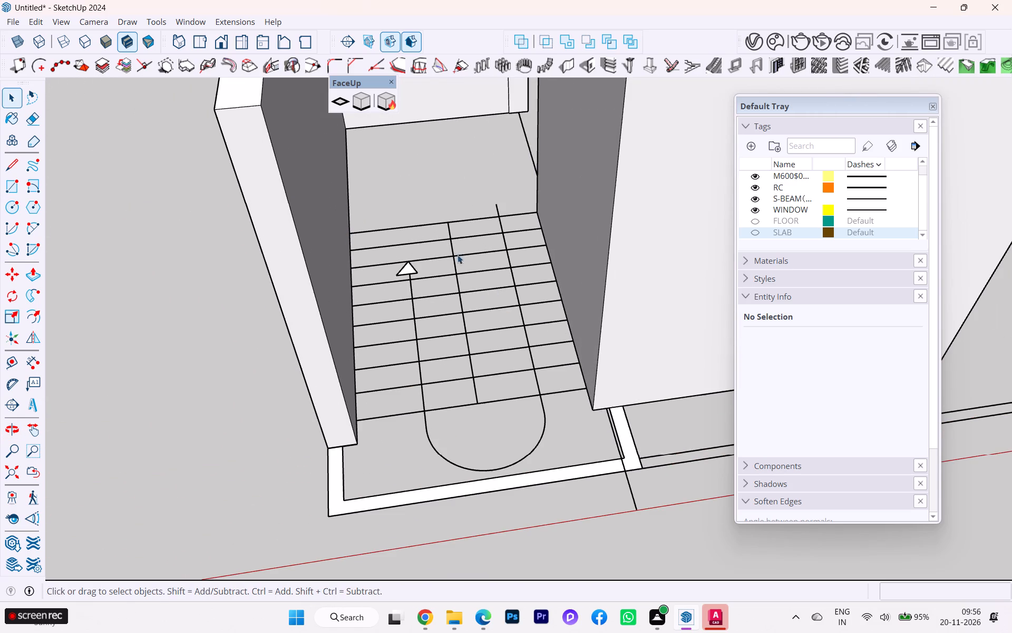
pyautogui.scroll(1, 459, 275)
pyautogui.scroll(-2, 459, 275)
pyautogui.scroll(4, 459, 275)
pyautogui.scroll(-1, 459, 275)
pyautogui.scroll(1, 468, 507)
pyautogui.scroll(-1, 468, 510)
pyautogui.scroll(4, 468, 519)
pyautogui.scroll(2, 506, 421)
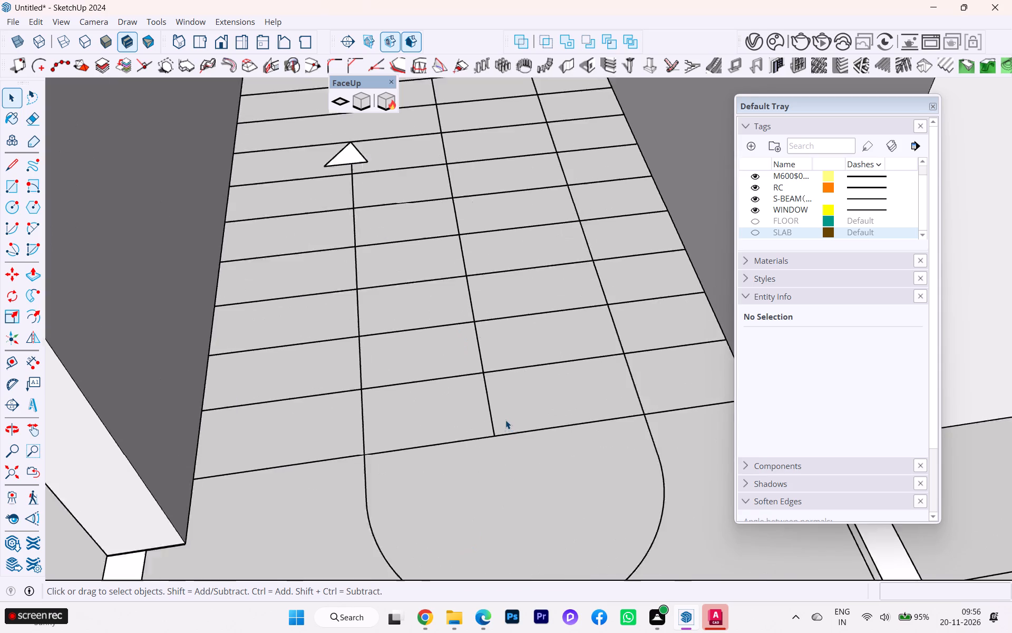
pyautogui.scroll(4, 505, 420)
pyautogui.scroll(-5, 505, 420)
pyautogui.scroll(-3, 439, 422)
pyautogui.scroll(2, 439, 422)
pyautogui.scroll(-2, 439, 422)
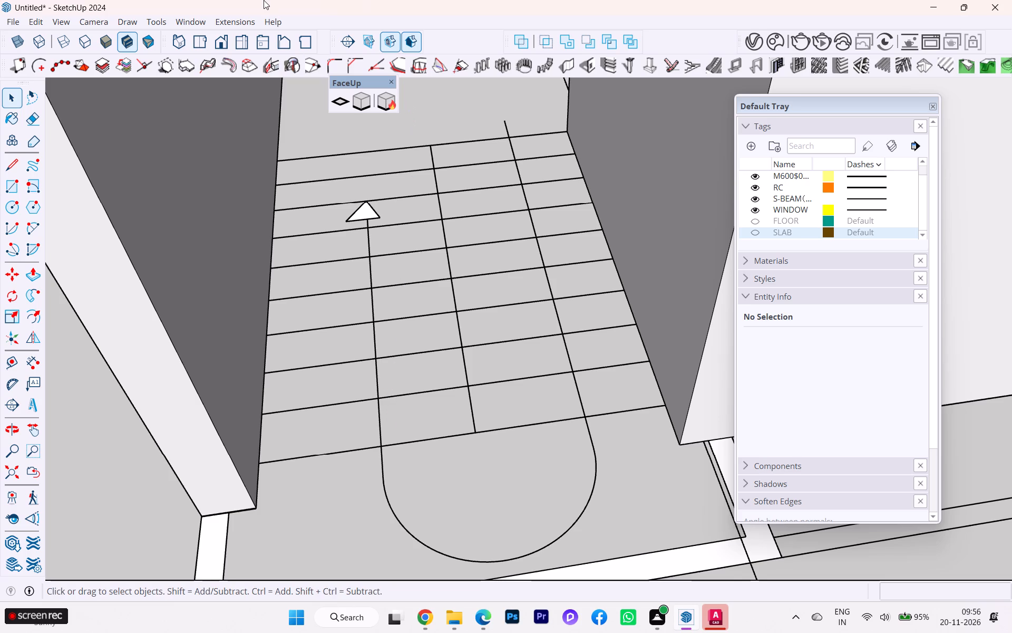
pyautogui.scroll(-4, 387, 481)
pyautogui.scroll(1, 386, 479)
pyautogui.scroll(-3, 386, 479)
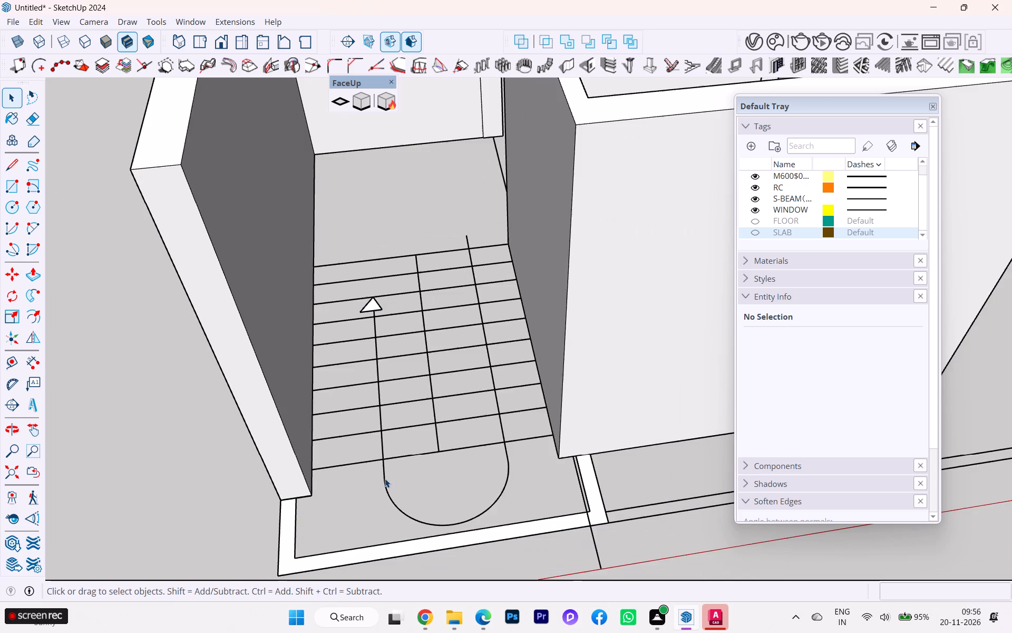
pyautogui.scroll(-9, 382, 474)
pyautogui.scroll(2, 376, 463)
pyautogui.scroll(-3, 373, 446)
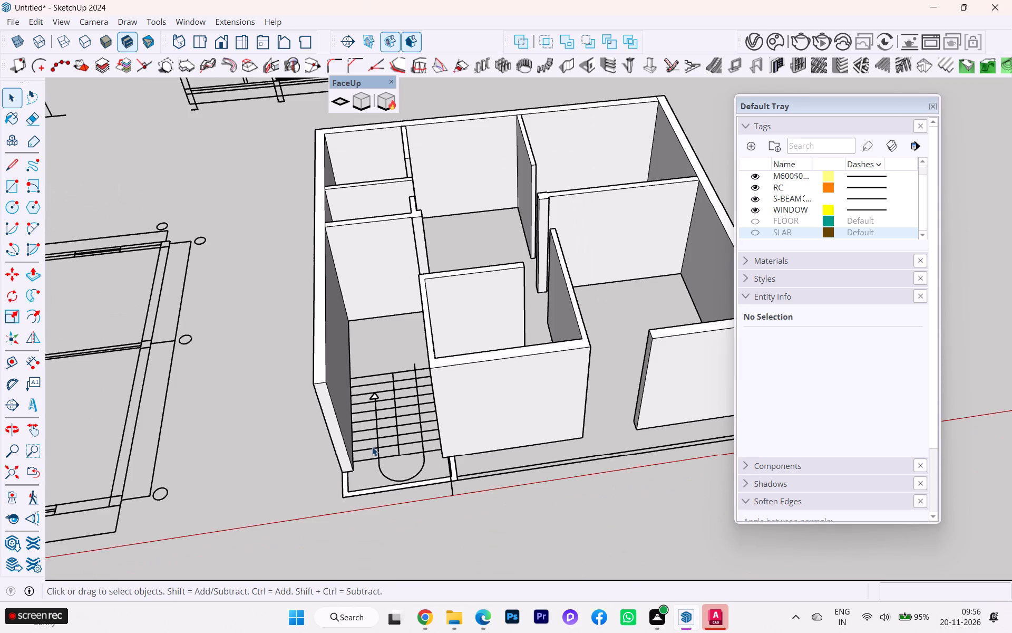
pyautogui.scroll(-4, 372, 447)
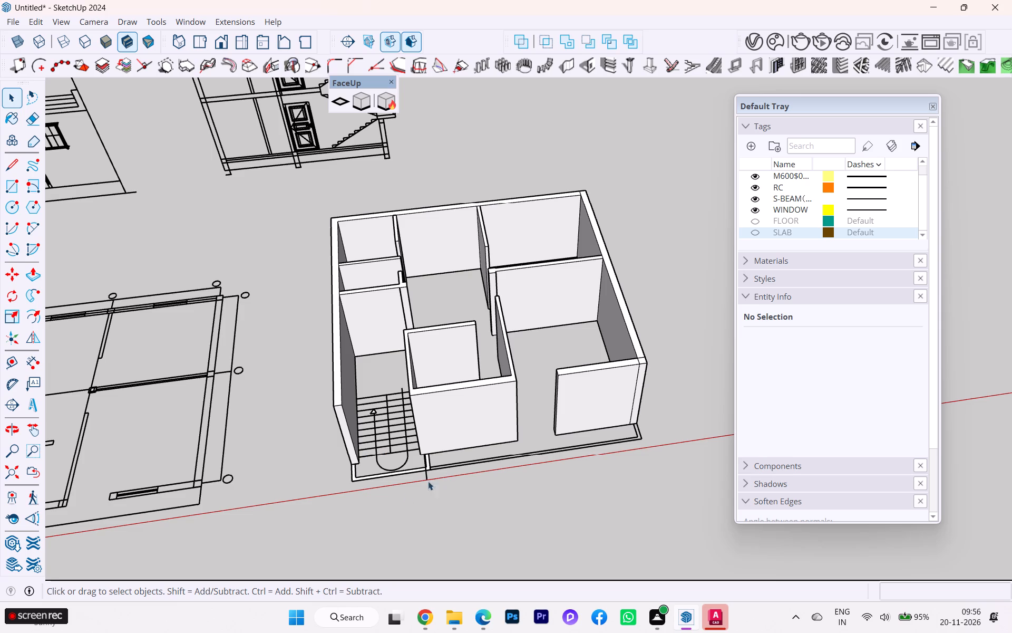
pyautogui.scroll(3, 489, 315)
pyautogui.scroll(-2, 450, 367)
pyautogui.scroll(2, 442, 377)
pyautogui.moveTo(430, 397); pyautogui.dragTo(554, 460, button='middle')
pyautogui.scroll(4, 447, 353)
pyautogui.scroll(-4, 449, 367)
pyautogui.moveTo(450, 379); pyautogui.dragTo(423, 383, button='middle')
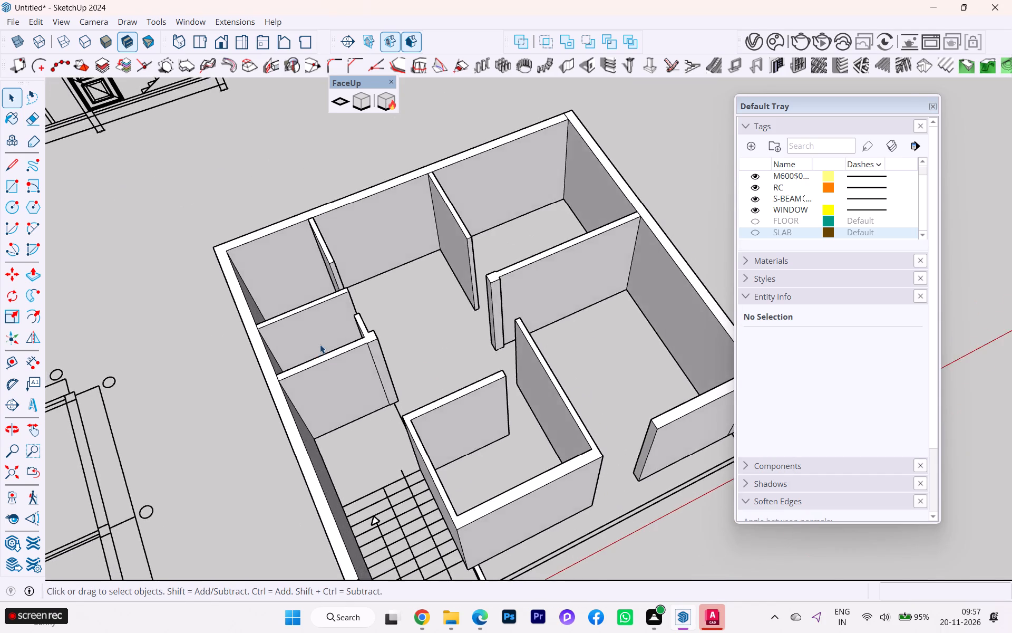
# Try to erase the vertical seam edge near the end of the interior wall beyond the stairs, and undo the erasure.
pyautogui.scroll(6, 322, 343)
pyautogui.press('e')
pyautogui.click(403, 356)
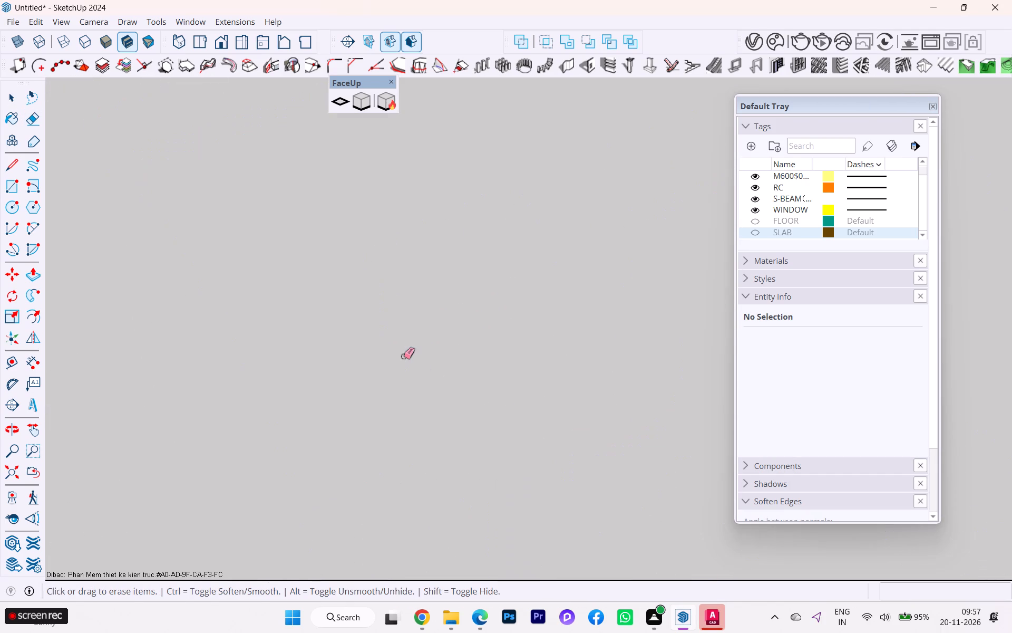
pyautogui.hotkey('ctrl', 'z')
# Examine the interior wall ends and partitions around the small rooms beyond the stairs from several angles.
pyautogui.scroll(-4, 404, 358)
pyautogui.scroll(3, 407, 368)
pyautogui.scroll(-2, 407, 368)
pyautogui.scroll(1, 407, 368)
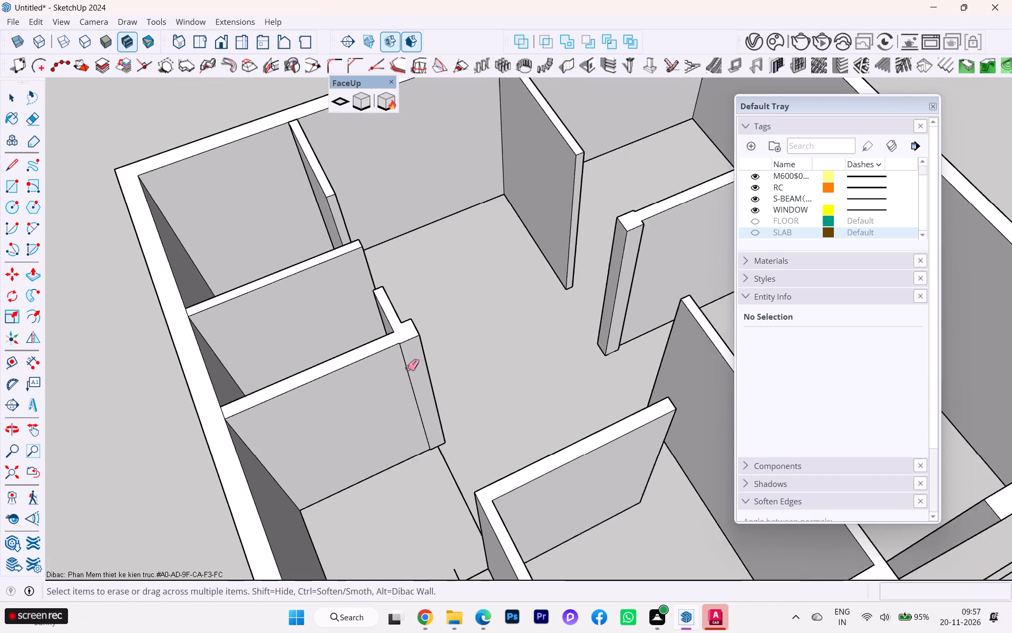
pyautogui.scroll(3, 407, 368)
pyautogui.scroll(-1, 407, 348)
pyautogui.scroll(2, 406, 347)
pyautogui.scroll(-1, 406, 347)
pyautogui.scroll(8, 406, 347)
pyautogui.scroll(-3, 411, 334)
pyautogui.scroll(1, 405, 343)
pyautogui.scroll(-4, 403, 344)
pyautogui.scroll(1, 420, 342)
pyautogui.scroll(-4, 420, 342)
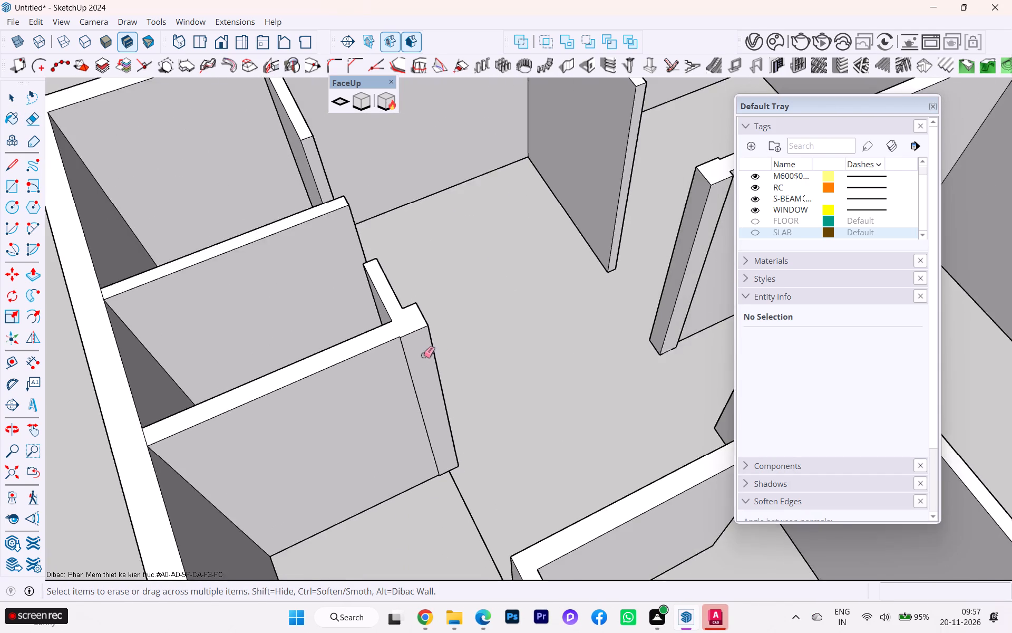
pyautogui.scroll(-2, 423, 355)
pyautogui.scroll(1, 423, 355)
pyautogui.scroll(-1, 423, 354)
pyautogui.moveTo(475, 352); pyautogui.dragTo(299, 334, button='middle')
pyautogui.scroll(3, 508, 295)
pyautogui.scroll(-3, 524, 300)
pyautogui.moveTo(531, 304); pyautogui.dragTo(268, 389, button='middle')
pyautogui.scroll(-3, 293, 389)
pyautogui.scroll(2, 294, 390)
pyautogui.scroll(-5, 295, 394)
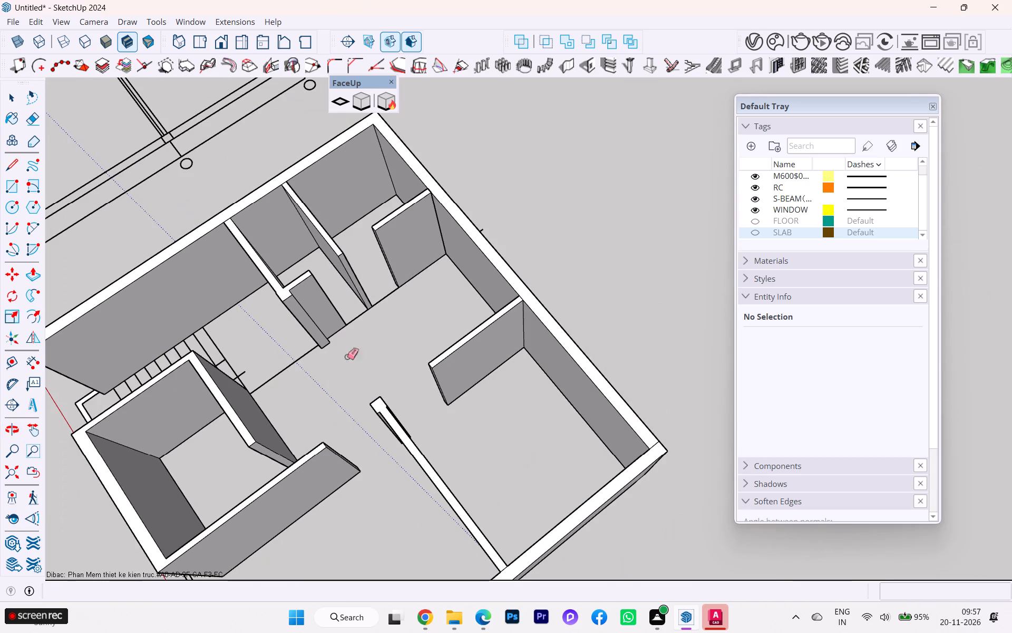
# Move the flat plan, front elevation, section and walled model groups together about 55' 5" along the red axis.
pyautogui.click(0, 92)
pyautogui.click(15, 94)
pyautogui.scroll(-4, 757, 235)
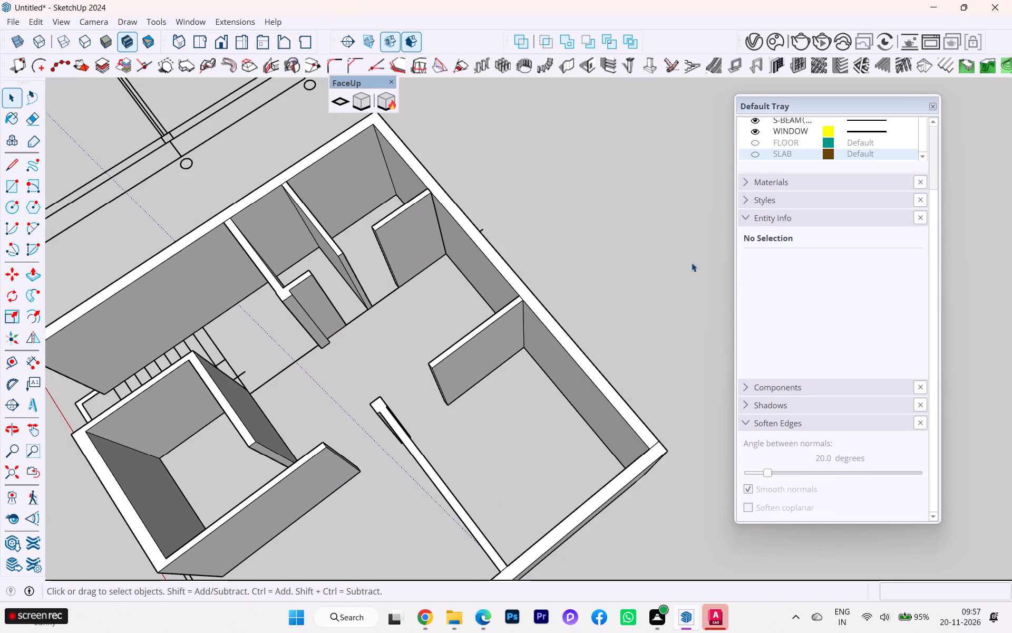
pyautogui.scroll(-6, 603, 268)
pyautogui.scroll(1, 612, 258)
pyautogui.scroll(-1, 612, 258)
pyautogui.moveTo(519, 284); pyautogui.dragTo(734, 244, button='middle')
pyautogui.scroll(-1, 519, 284)
pyautogui.scroll(-6, 622, 261)
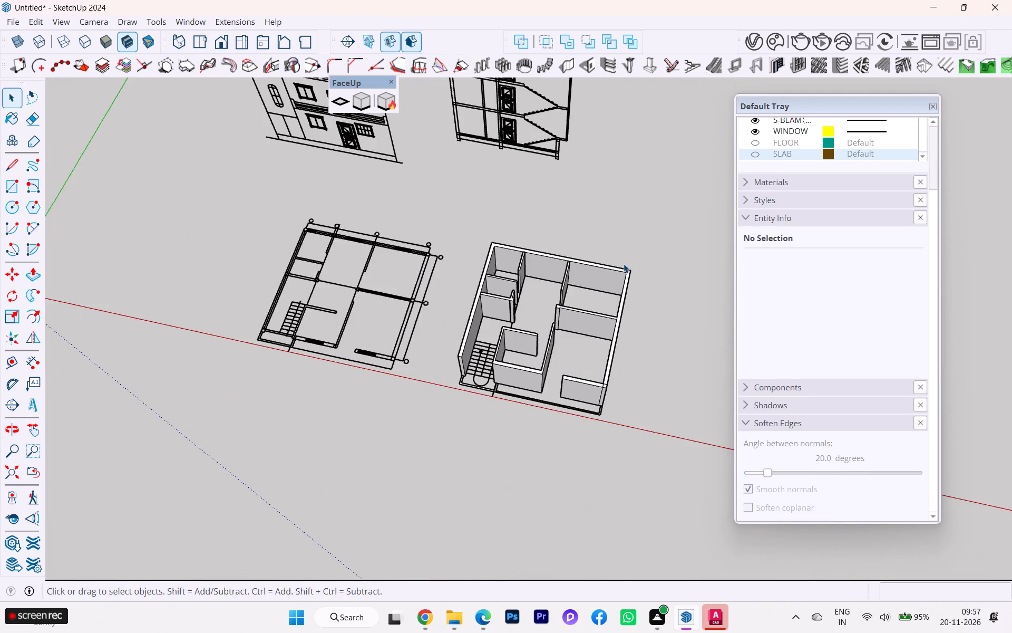
pyautogui.moveTo(304, 311); pyautogui.dragTo(421, 301, button='middle')
pyautogui.scroll(-1, 421, 300)
pyautogui.scroll(-4, 582, 237)
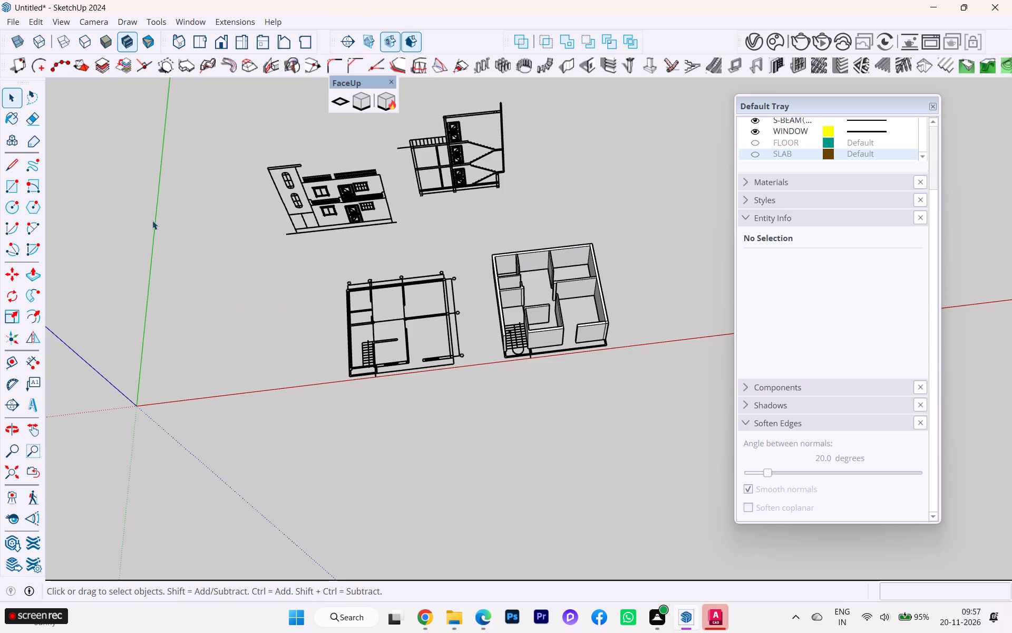
pyautogui.click(374, 335)
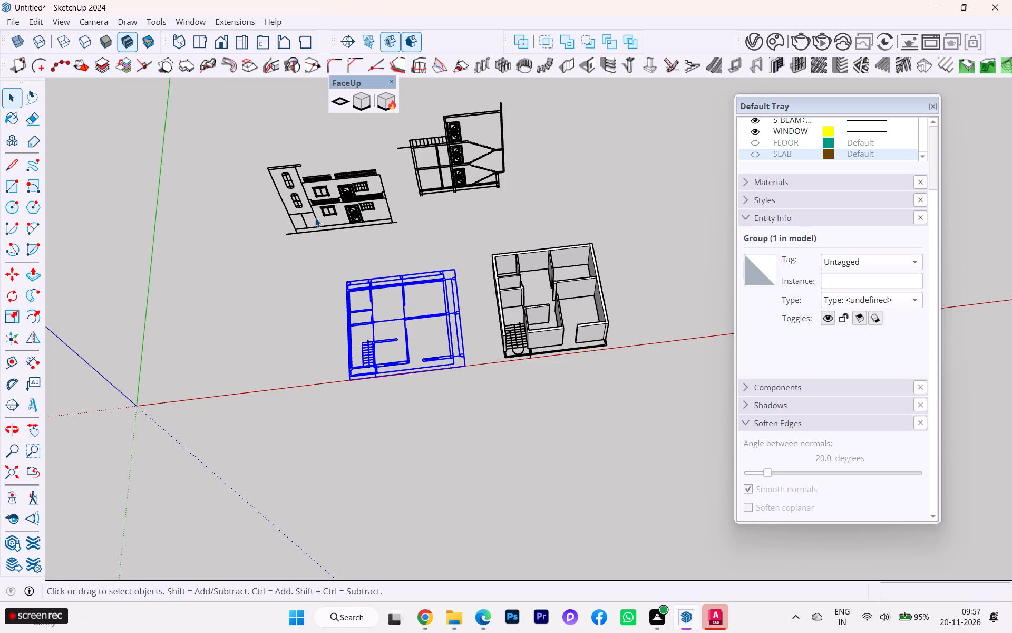
pyautogui.keyDown('shift'); pyautogui.click(315, 218); pyautogui.keyUp('shift')
pyautogui.keyDown('shift'); pyautogui.click(469, 165); pyautogui.keyUp('shift')
pyautogui.keyDown('shift'); pyautogui.click(510, 287); pyautogui.keyUp('shift')
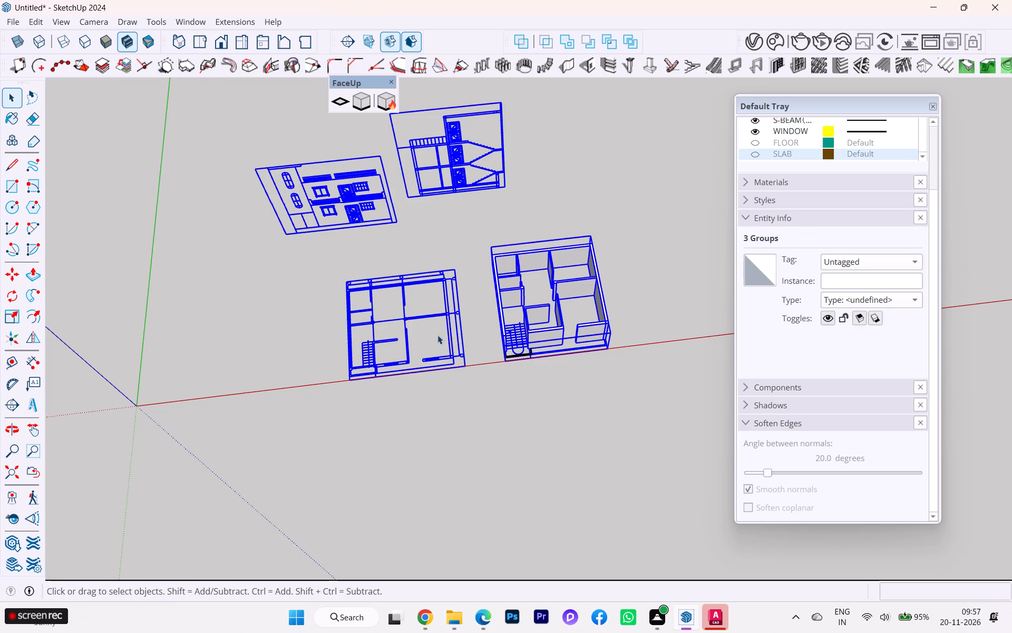
pyautogui.press('m')
pyautogui.click(339, 379)
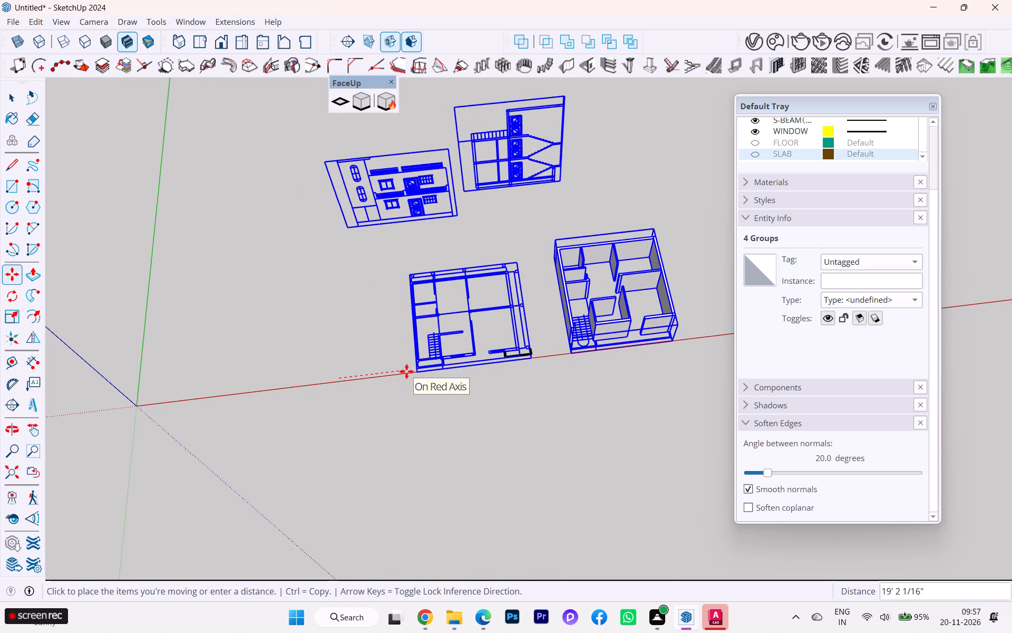
pyautogui.click(535, 357)
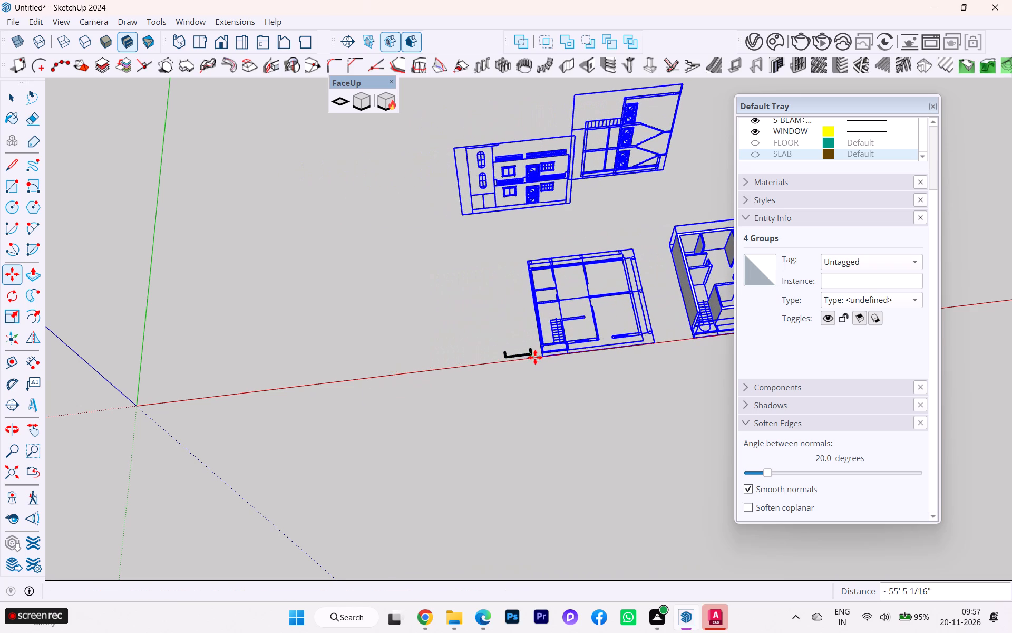
pyautogui.press('Escape')
# Delete the loose U-shaped outline face left beside the flat plan.
pyautogui.scroll(3, 514, 360)
pyautogui.scroll(-1, 514, 360)
pyautogui.scroll(7, 514, 360)
pyautogui.scroll(5, 556, 387)
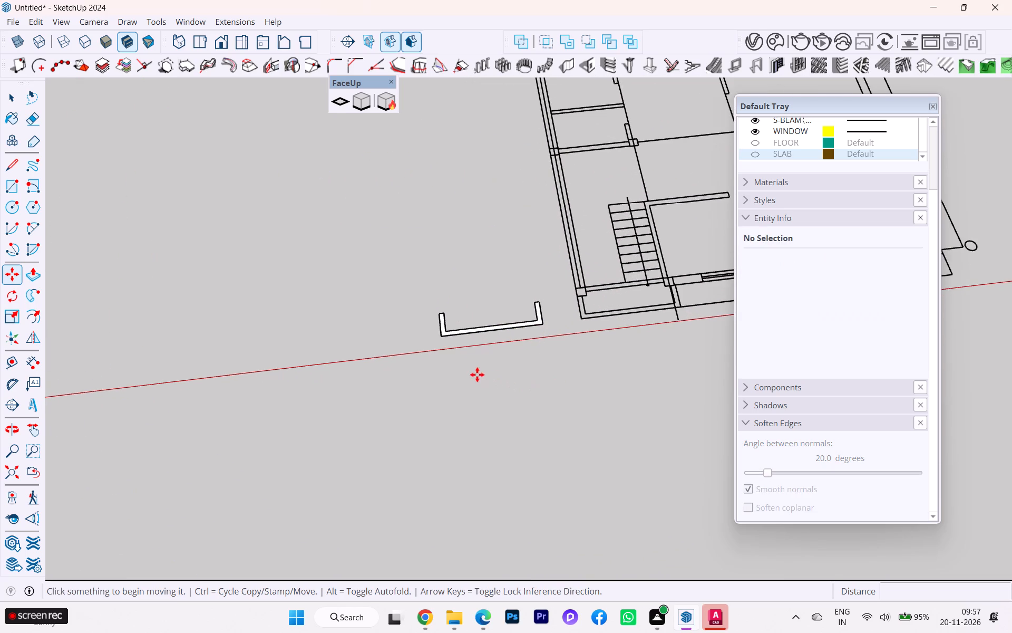
pyautogui.click(4, 89)
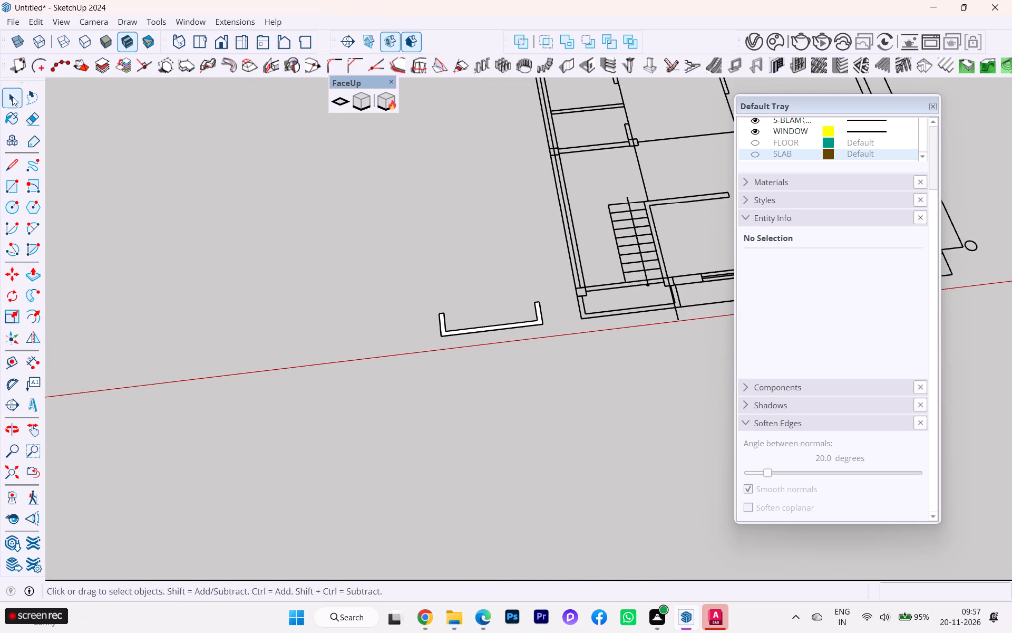
pyautogui.moveTo(359, 238); pyautogui.dragTo(547, 366)
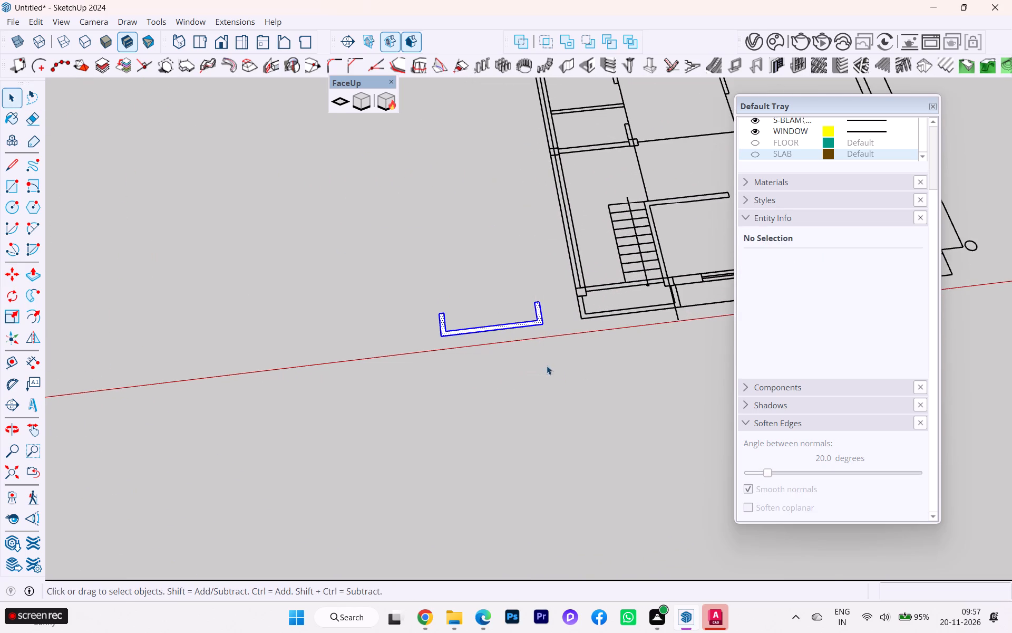
pyautogui.press('Delete')
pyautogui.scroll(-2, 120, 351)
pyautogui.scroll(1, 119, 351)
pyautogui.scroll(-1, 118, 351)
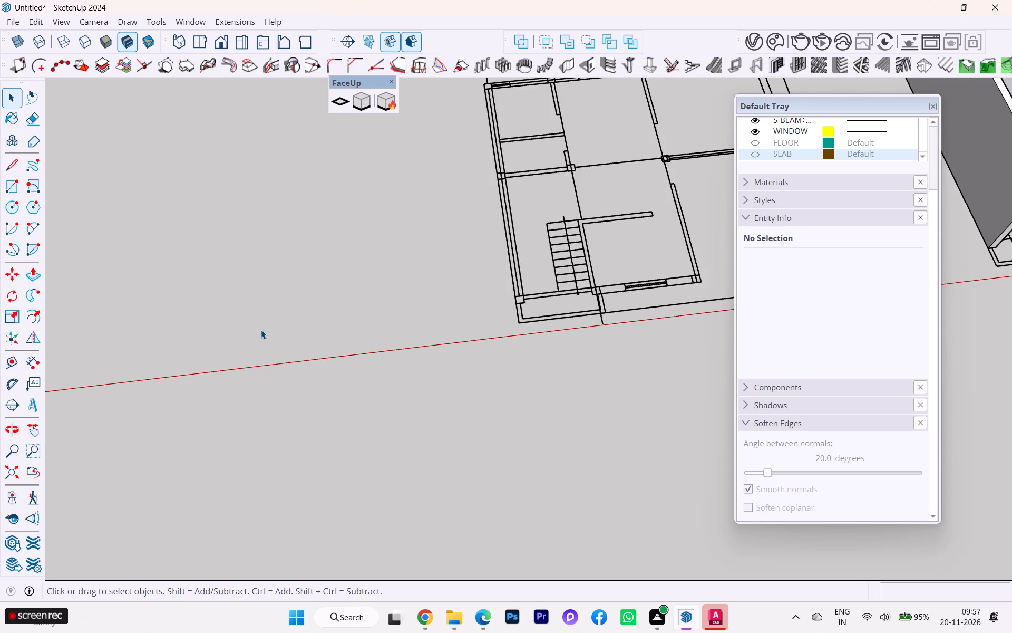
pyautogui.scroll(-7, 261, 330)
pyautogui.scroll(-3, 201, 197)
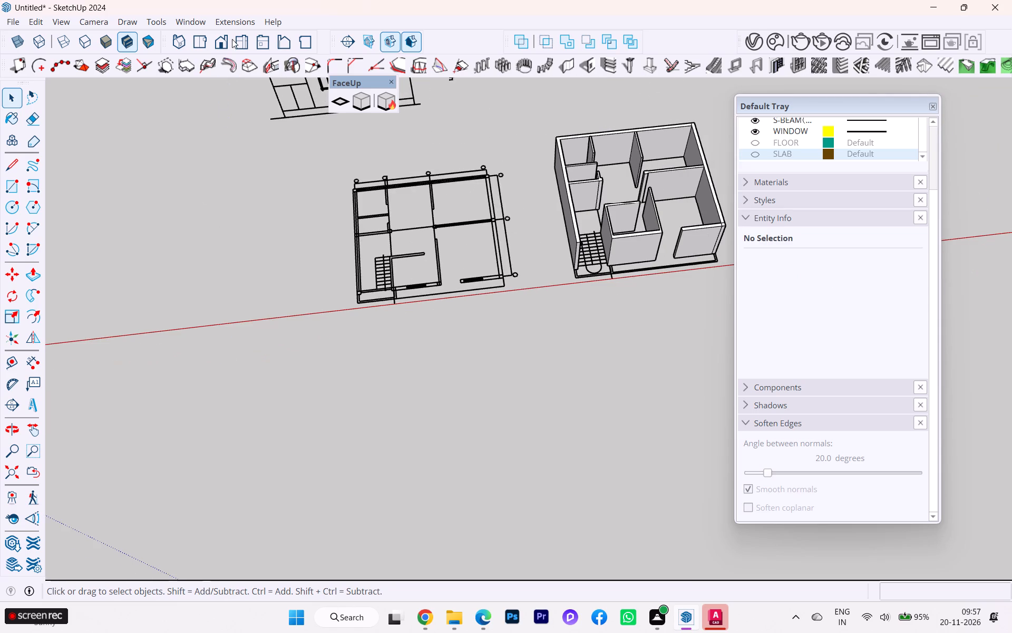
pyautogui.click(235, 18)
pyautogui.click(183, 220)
# Switch to AutoCAD and examine the floor plans' staircase, rooms and door openings, then the front elevation and X-Y section.
pyautogui.click(713, 617)
pyautogui.scroll(-1, 346, 401)
pyautogui.scroll(1, 346, 401)
pyautogui.scroll(2, 301, 464)
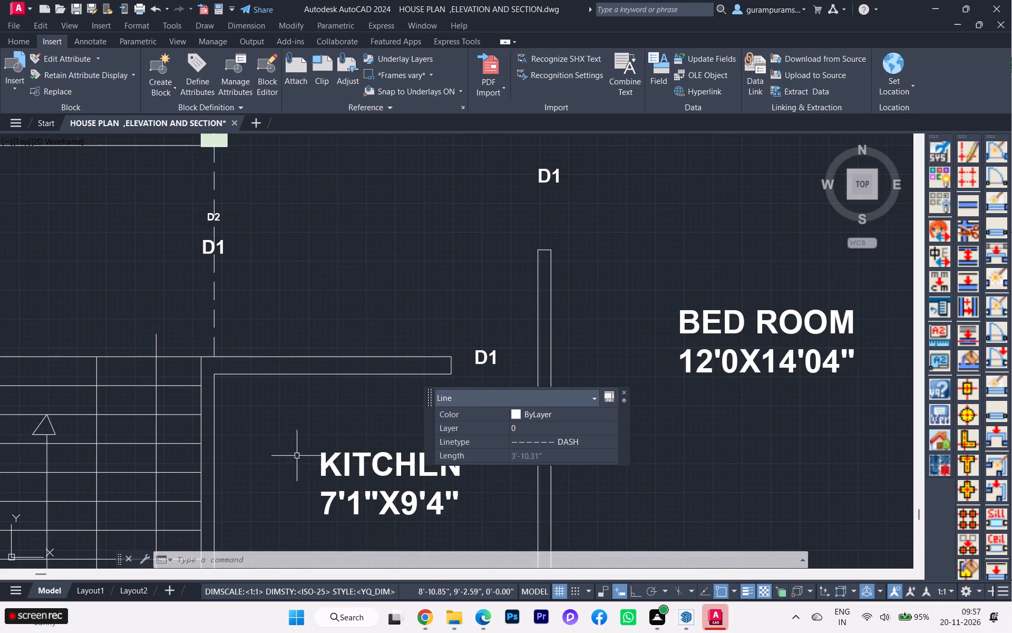
pyautogui.scroll(-7, 367, 327)
pyautogui.scroll(3, 344, 365)
pyautogui.scroll(2, 386, 316)
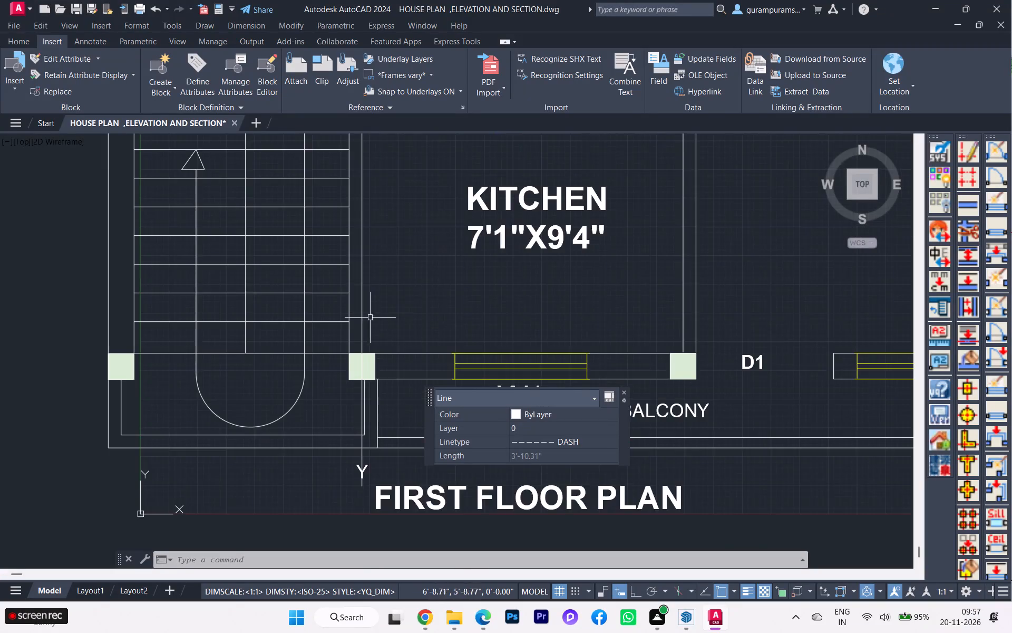
pyautogui.scroll(-3, 345, 335)
pyautogui.scroll(3, 417, 314)
pyautogui.scroll(-3, 387, 342)
pyautogui.scroll(1, 381, 348)
pyautogui.scroll(-2, 373, 360)
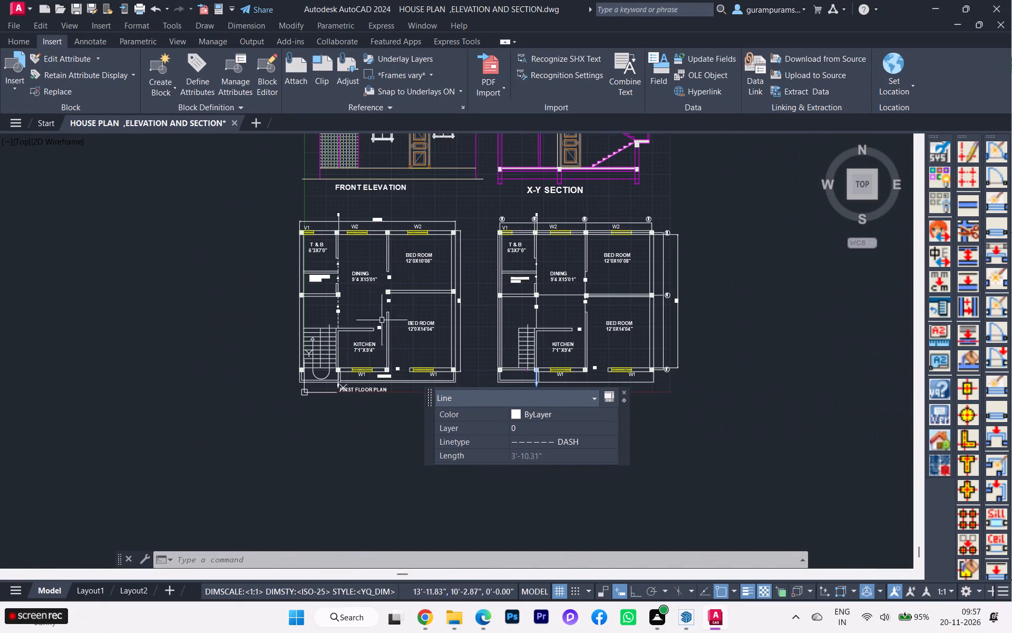
pyautogui.scroll(2, 370, 253)
pyautogui.scroll(1, 244, 239)
pyautogui.scroll(-2, 245, 247)
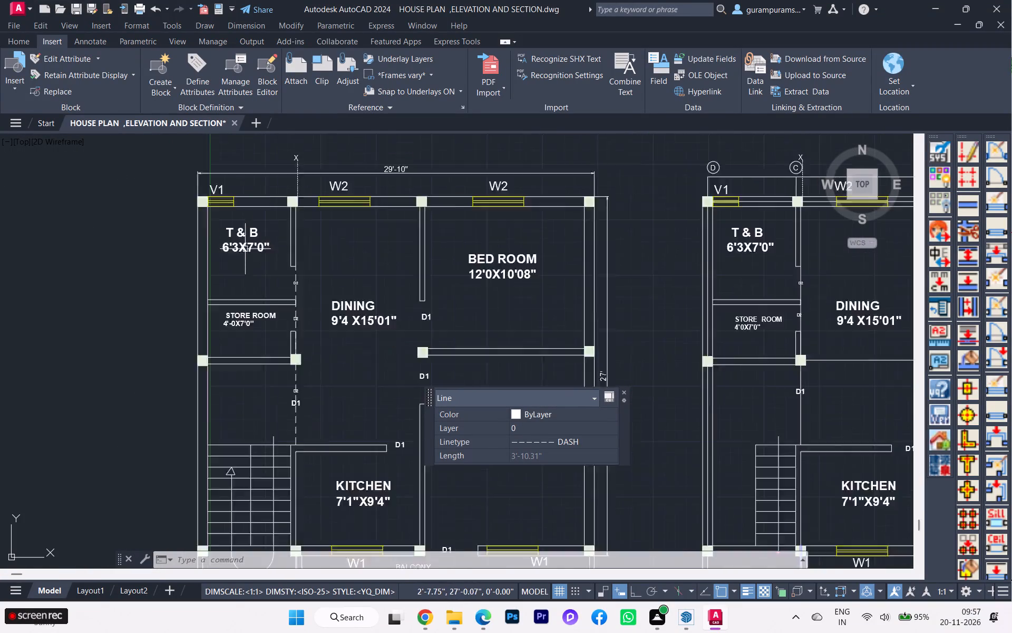
pyautogui.scroll(2, 252, 251)
pyautogui.scroll(-3, 252, 251)
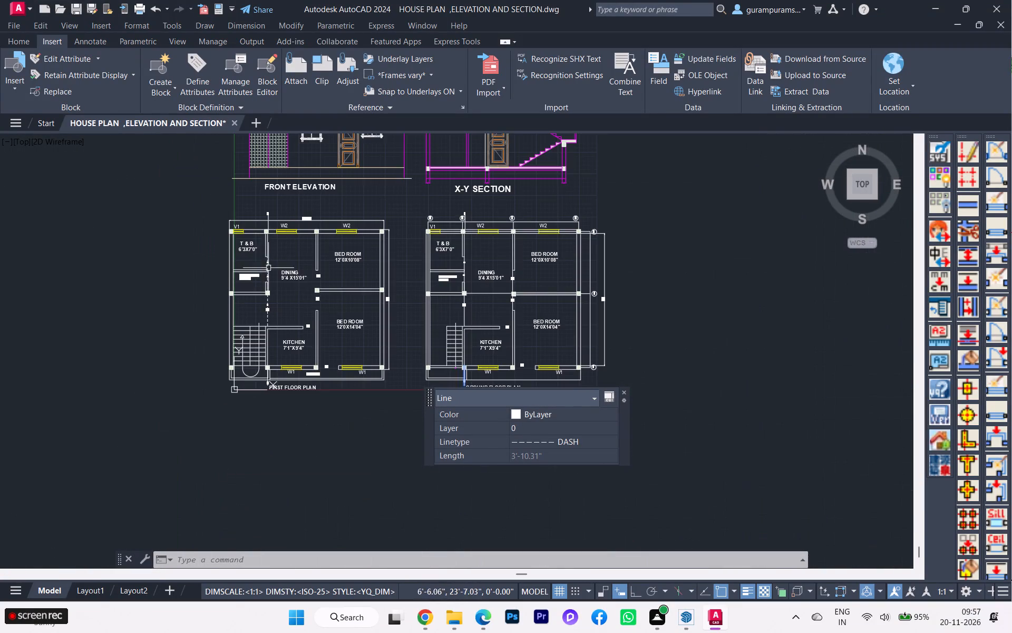
pyautogui.scroll(3, 303, 268)
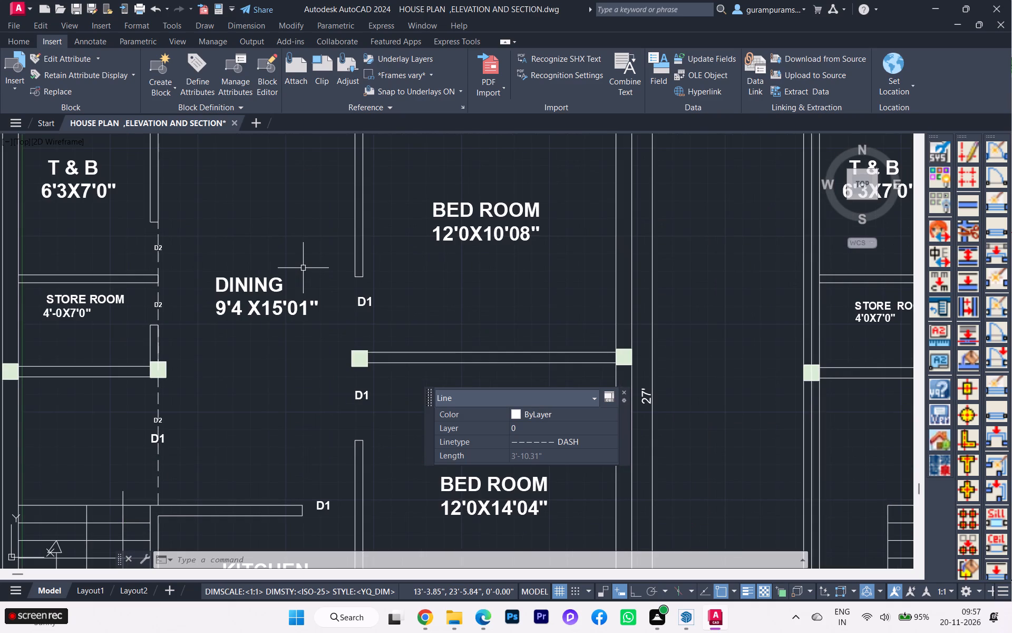
pyautogui.scroll(-1, 303, 268)
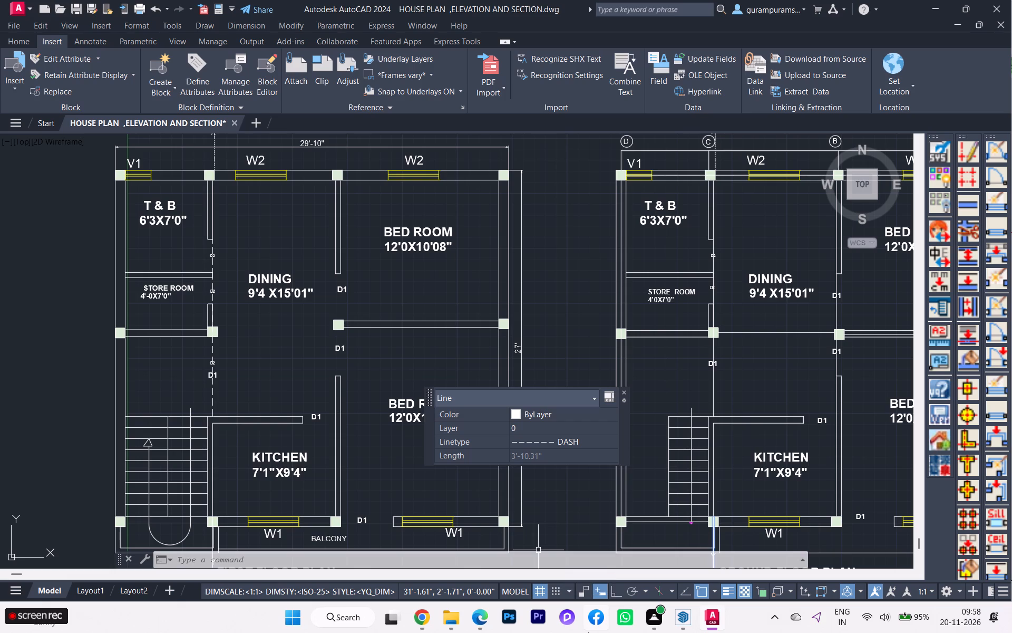
pyautogui.scroll(-3, 621, 539)
pyautogui.scroll(2, 621, 539)
pyautogui.scroll(-2, 621, 543)
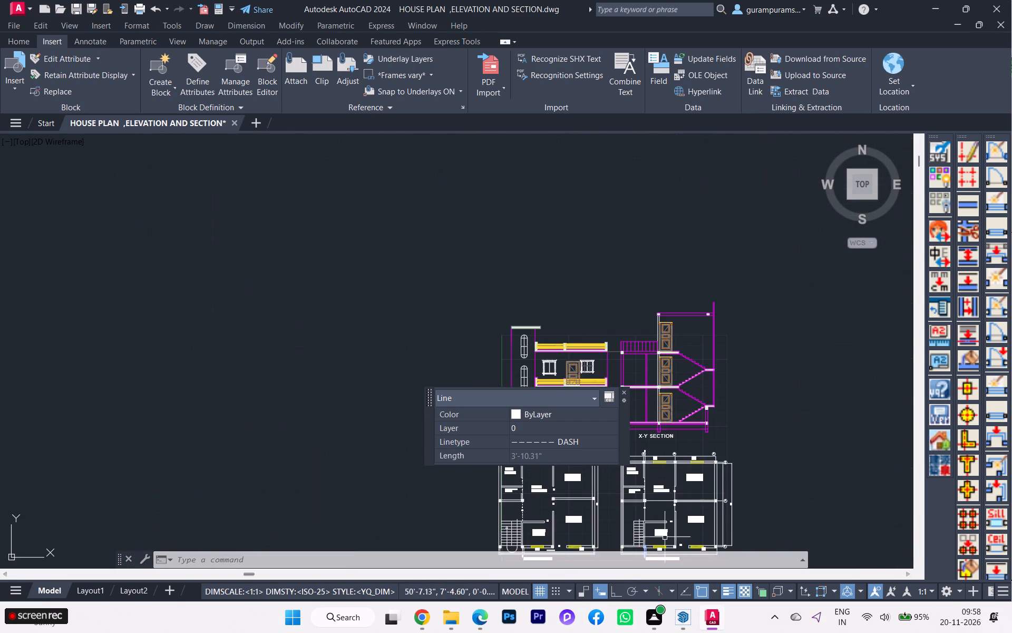
pyautogui.scroll(2, 764, 533)
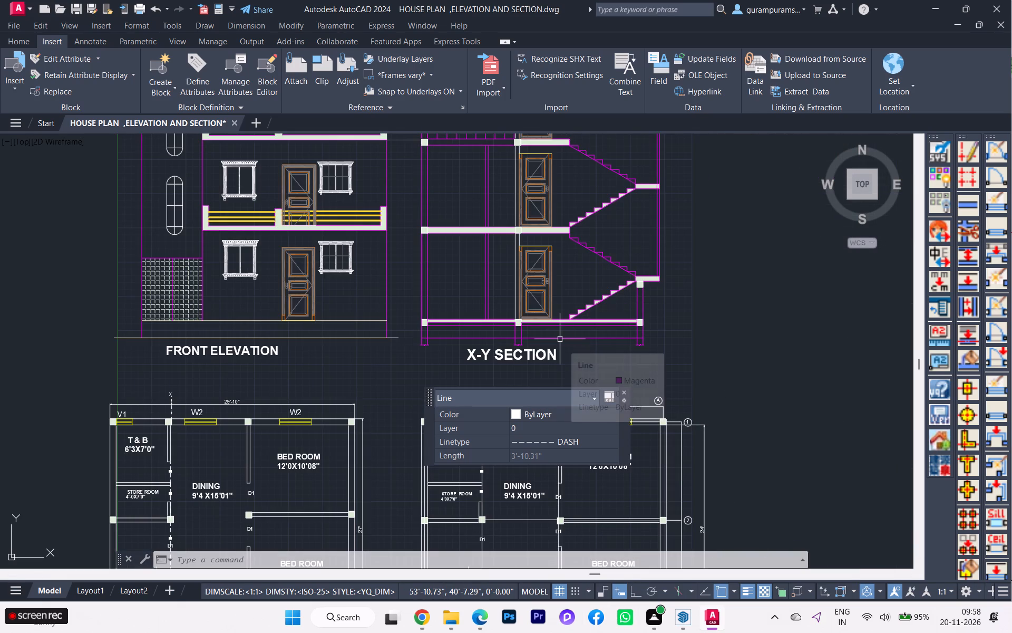
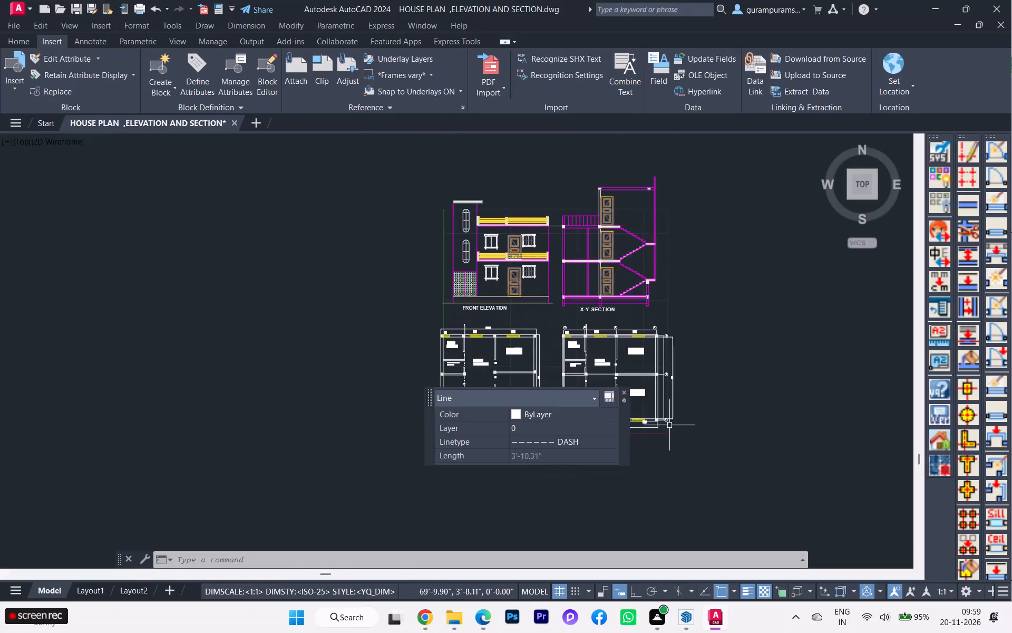
# Review the ground and first floor plans in the AutoCAD drawing and switch to the SketchUp model.
pyautogui.scroll(3, 513, 274)
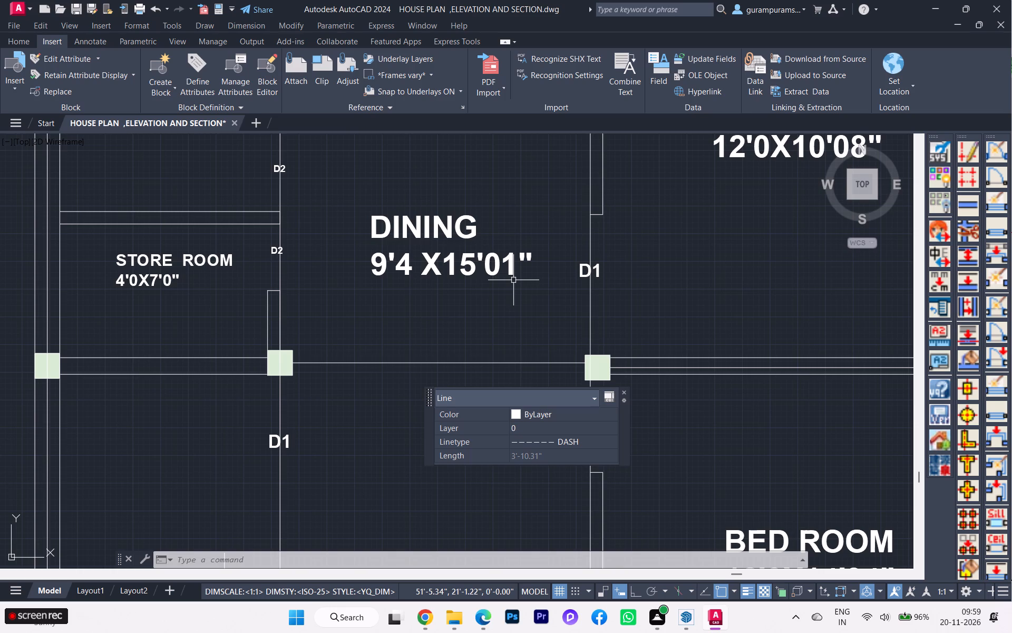
pyautogui.scroll(-3, 647, 385)
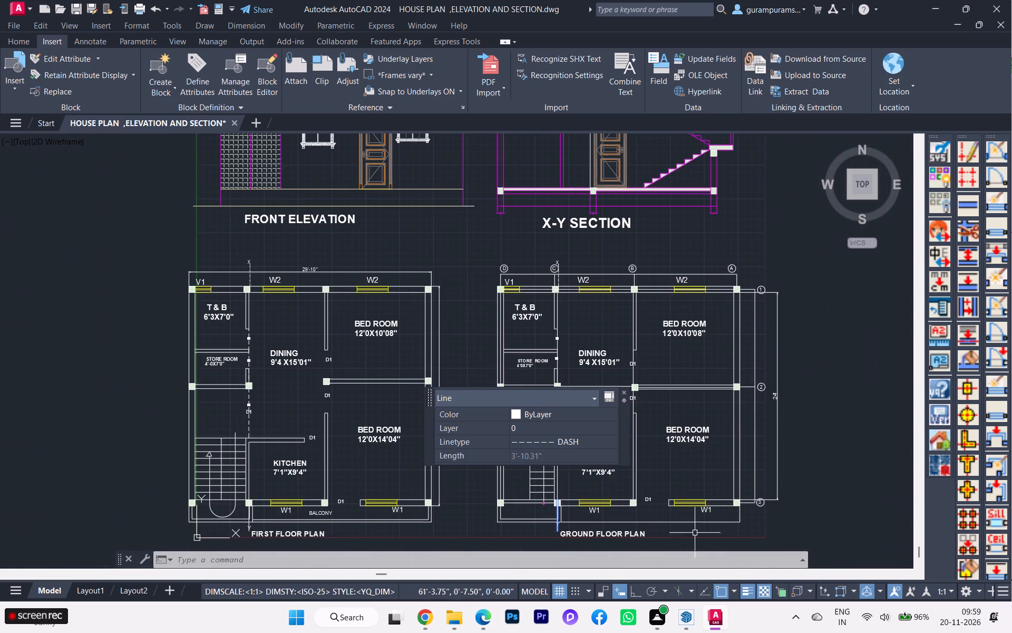
pyautogui.scroll(2, 696, 629)
pyautogui.click(706, 559)
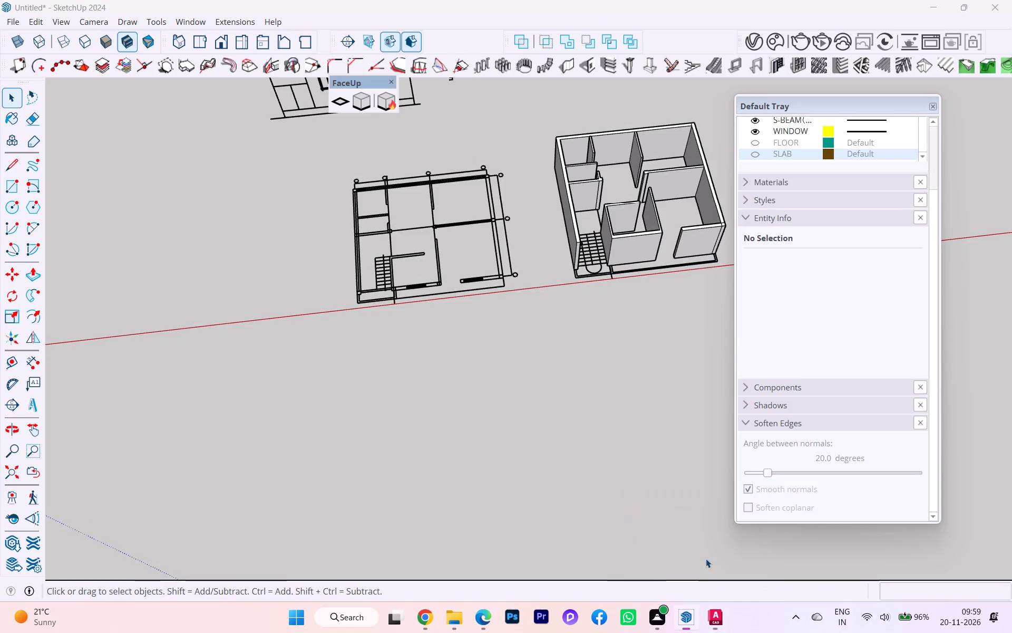
# Examine the extruded house walls and the adjacent flat floor plan from several sides.
pyautogui.scroll(4, 576, 259)
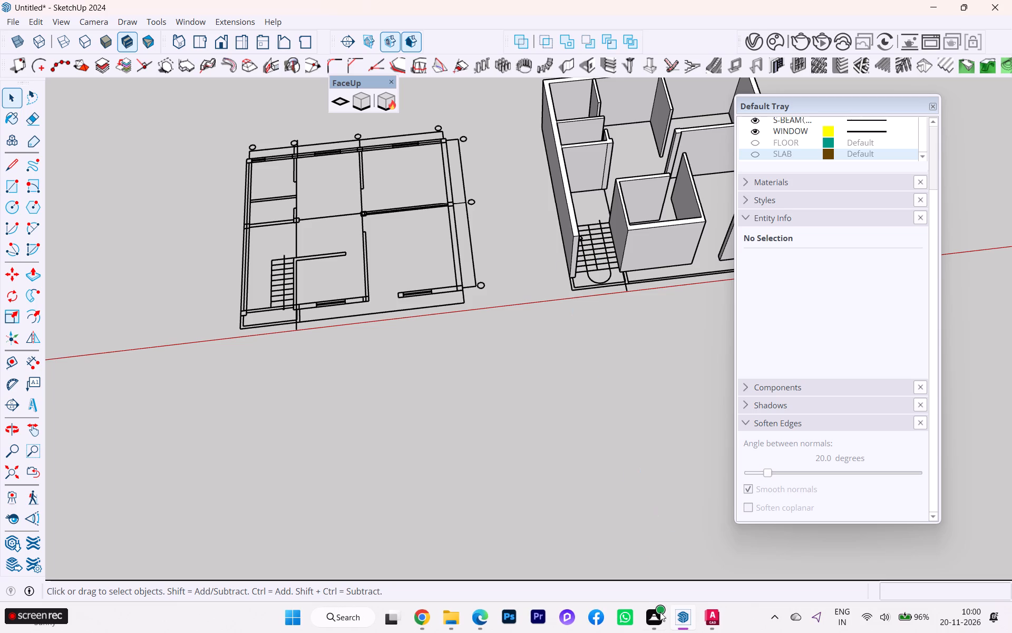
pyautogui.scroll(-2, 461, 329)
pyautogui.scroll(-2, 362, 331)
pyautogui.scroll(1, 505, 243)
pyautogui.scroll(4, 573, 210)
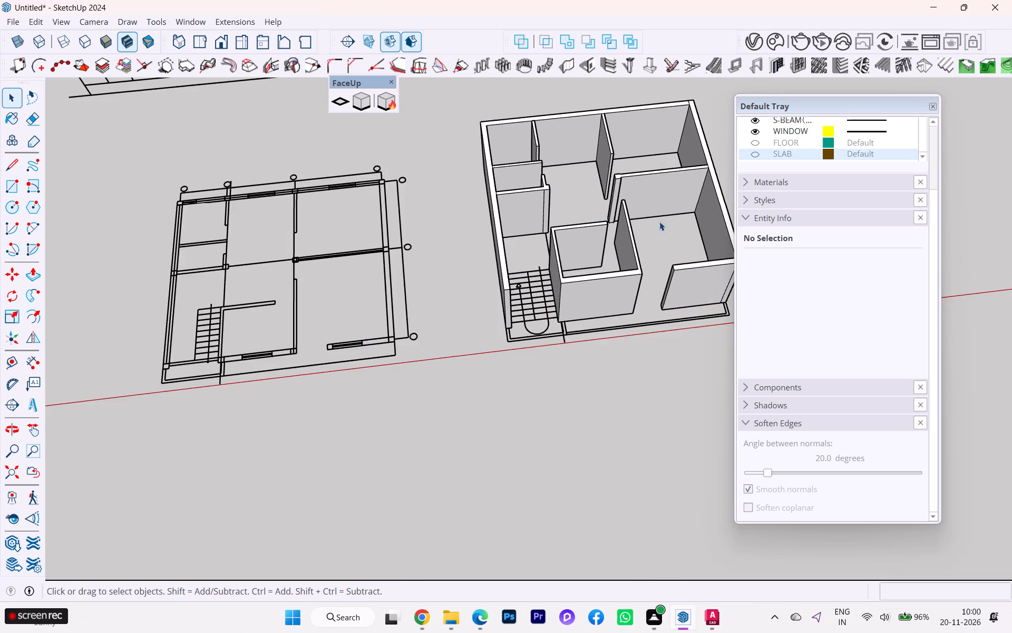
pyautogui.scroll(2, 663, 210)
pyautogui.scroll(-1, 576, 236)
pyautogui.moveTo(562, 245); pyautogui.dragTo(315, 319, button='middle')
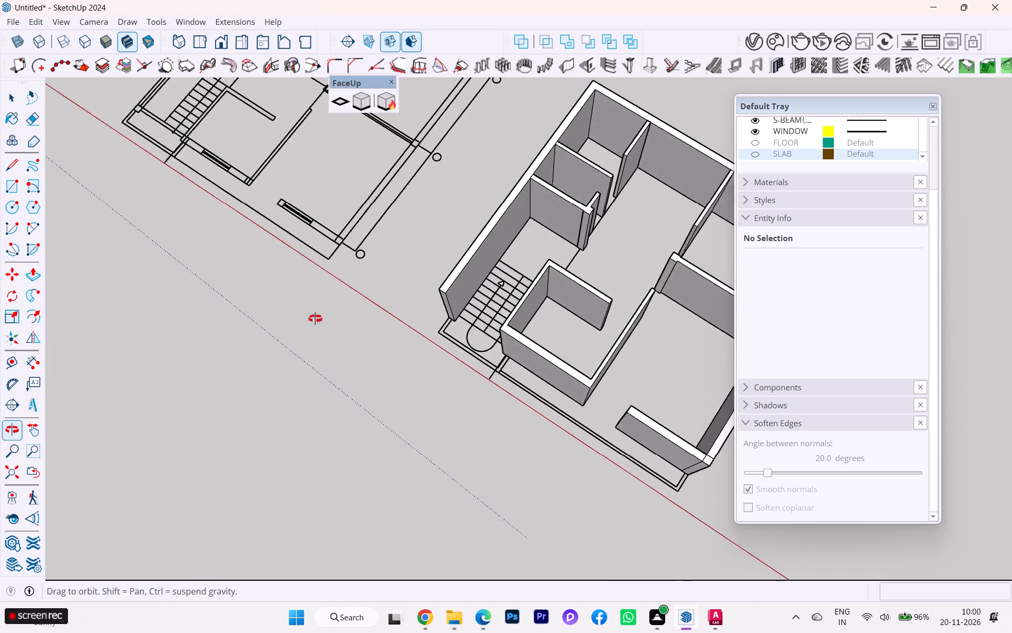
pyautogui.moveTo(315, 319); pyautogui.dragTo(288, 316, button='middle')
pyautogui.moveTo(635, 271); pyautogui.dragTo(50, 302, button='middle')
pyautogui.scroll(-1, 586, 294)
pyautogui.scroll(5, 50, 302)
pyautogui.scroll(-1, 541, 371)
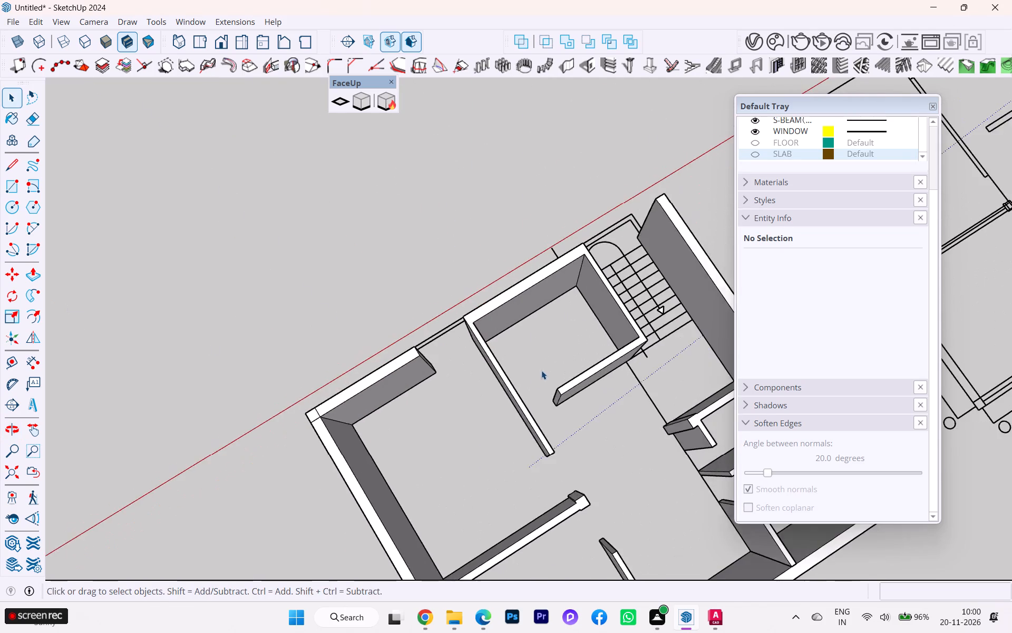
pyautogui.scroll(-1, 541, 370)
pyautogui.moveTo(531, 365); pyautogui.dragTo(431, 299, button='middle')
pyautogui.scroll(5, 434, 300)
pyautogui.scroll(3, 533, 335)
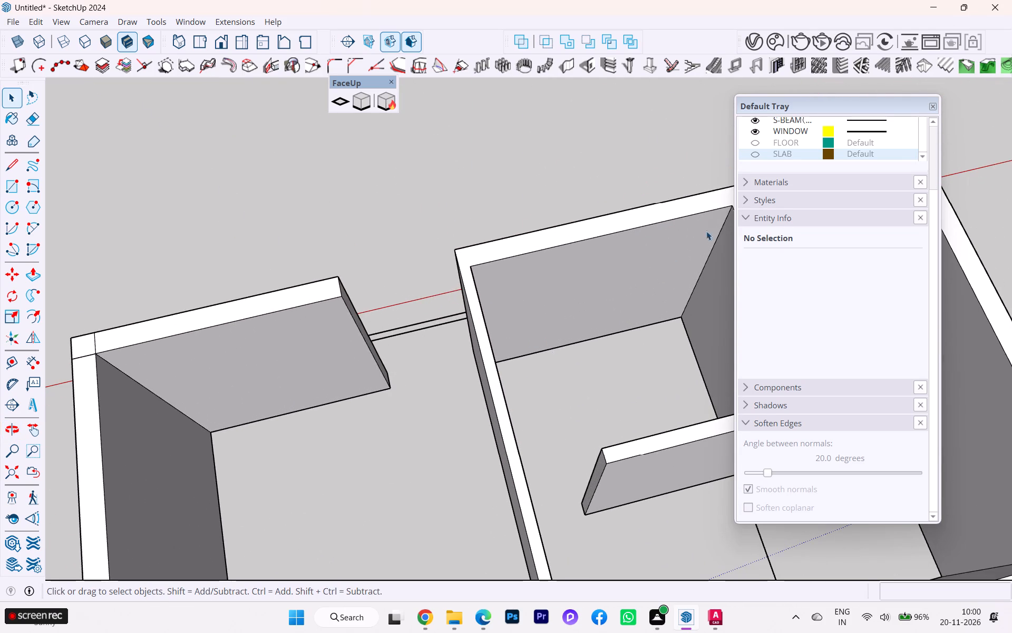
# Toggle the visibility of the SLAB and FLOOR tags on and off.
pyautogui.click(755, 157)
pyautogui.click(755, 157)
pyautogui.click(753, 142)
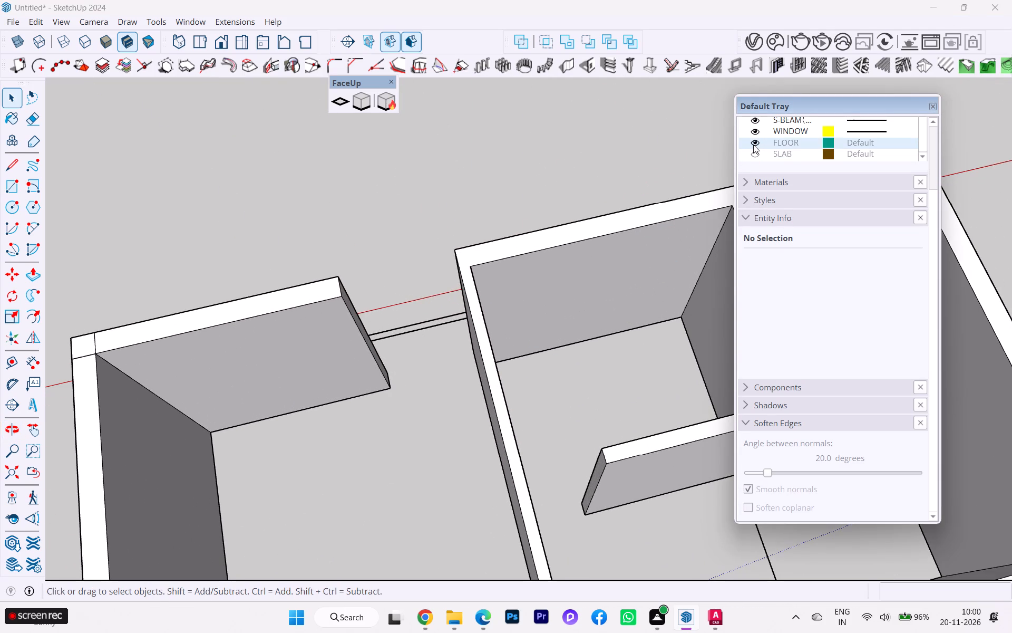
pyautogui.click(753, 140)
# Make the FLOOR tag visible in the model.
pyautogui.scroll(-4, 616, 191)
pyautogui.scroll(-3, 512, 220)
pyautogui.scroll(-2, 405, 239)
pyautogui.scroll(1, 405, 239)
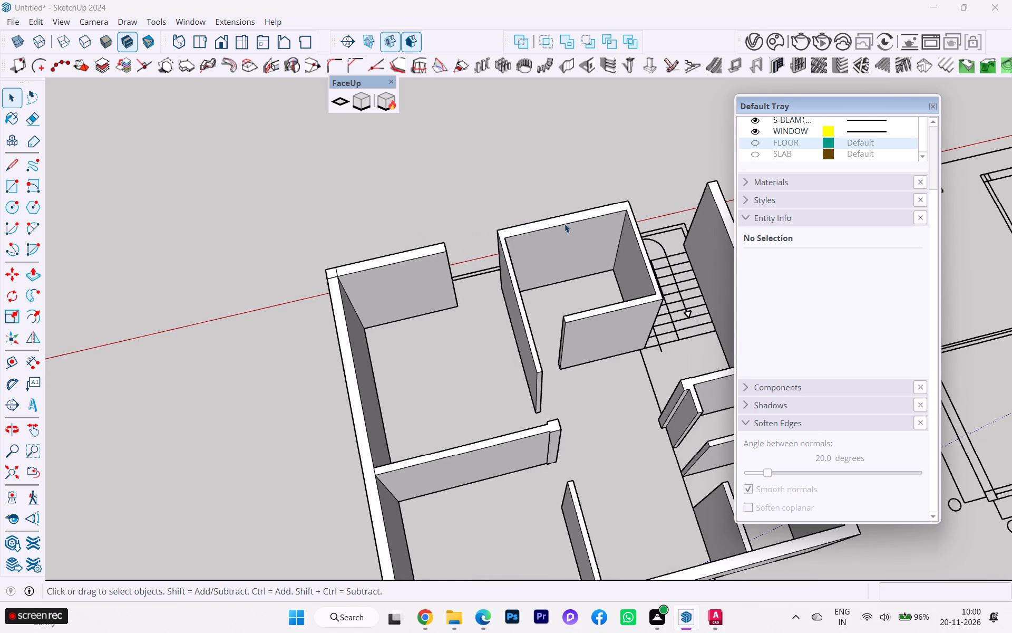
pyautogui.scroll(-3, 327, 265)
pyautogui.scroll(-3, 162, 294)
pyautogui.scroll(1, 169, 292)
pyautogui.scroll(-3, 330, 266)
pyautogui.scroll(-2, 256, 271)
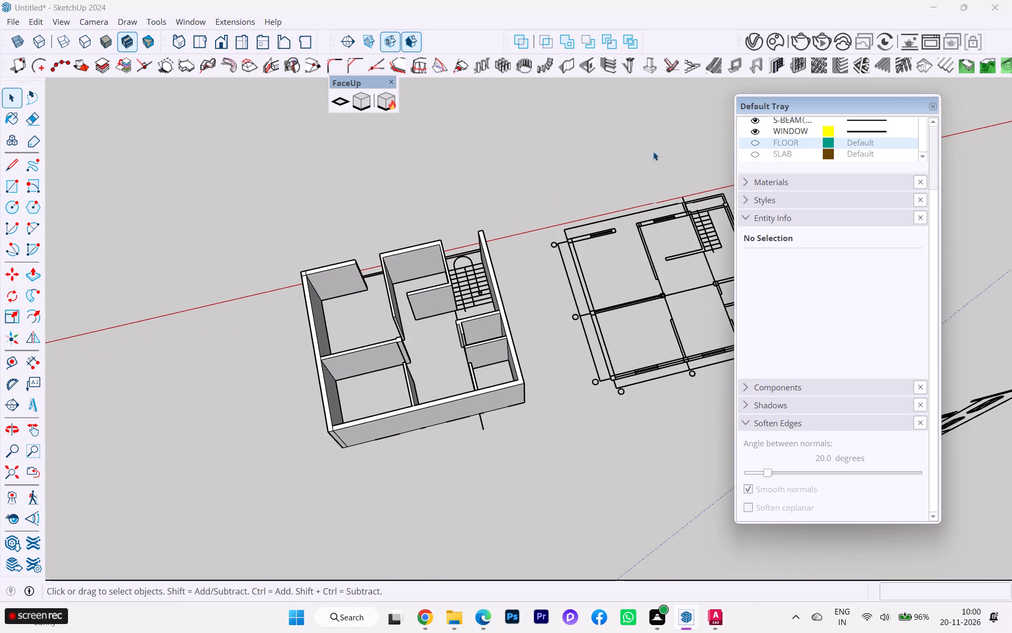
pyautogui.click(756, 143)
# Move the FLOOR group by its rear corner from the flat plan to the outer bottom corner of the extruded walls.
pyautogui.scroll(3, 664, 243)
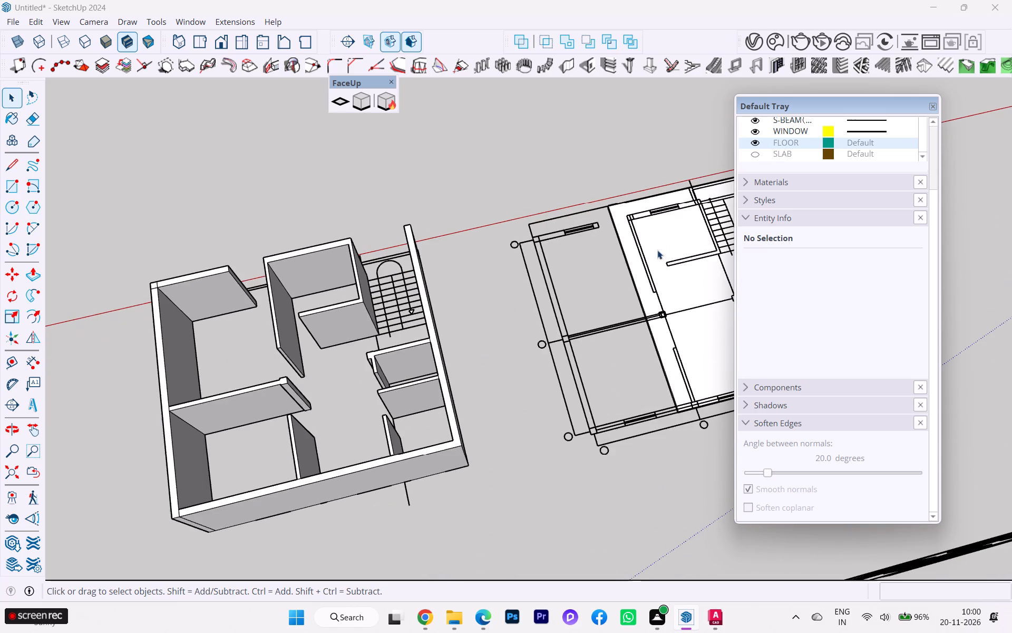
pyautogui.click(632, 263)
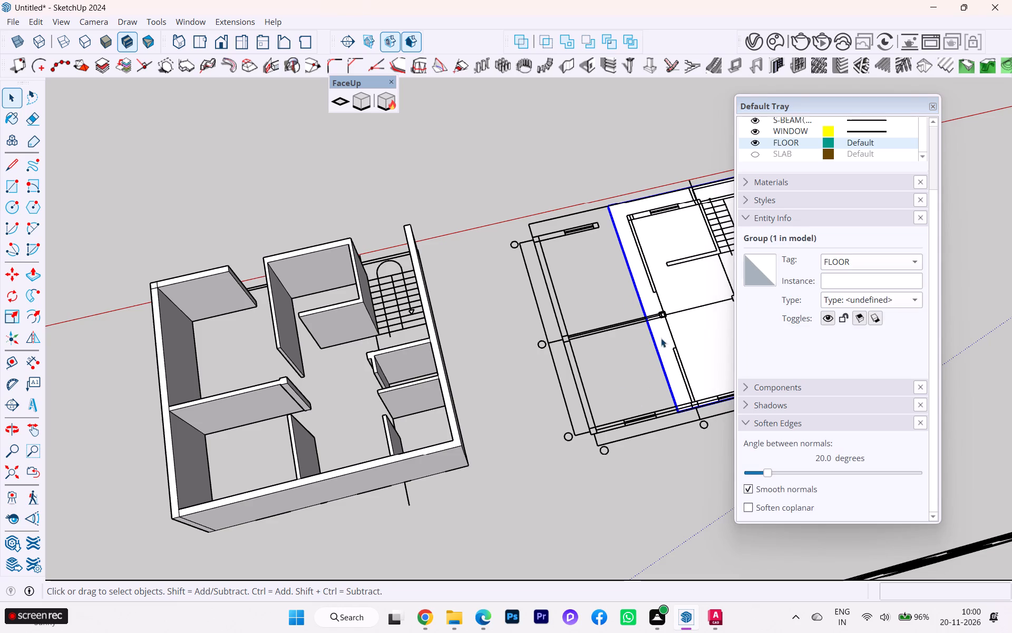
pyautogui.click(690, 318)
pyautogui.doubleClick(693, 322)
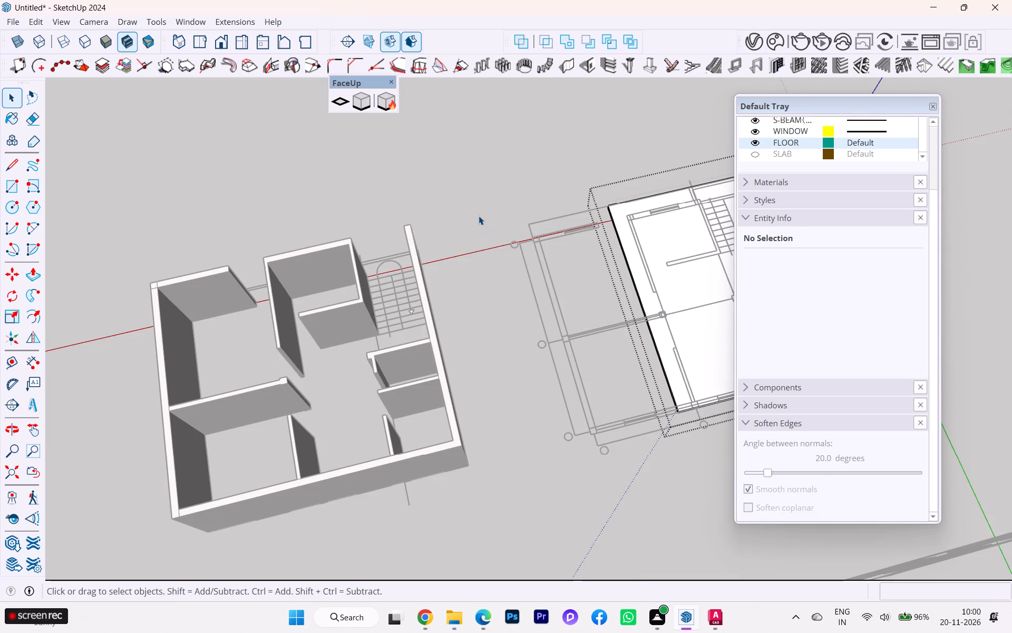
pyautogui.click(479, 216)
pyautogui.click(682, 351)
pyautogui.press('m')
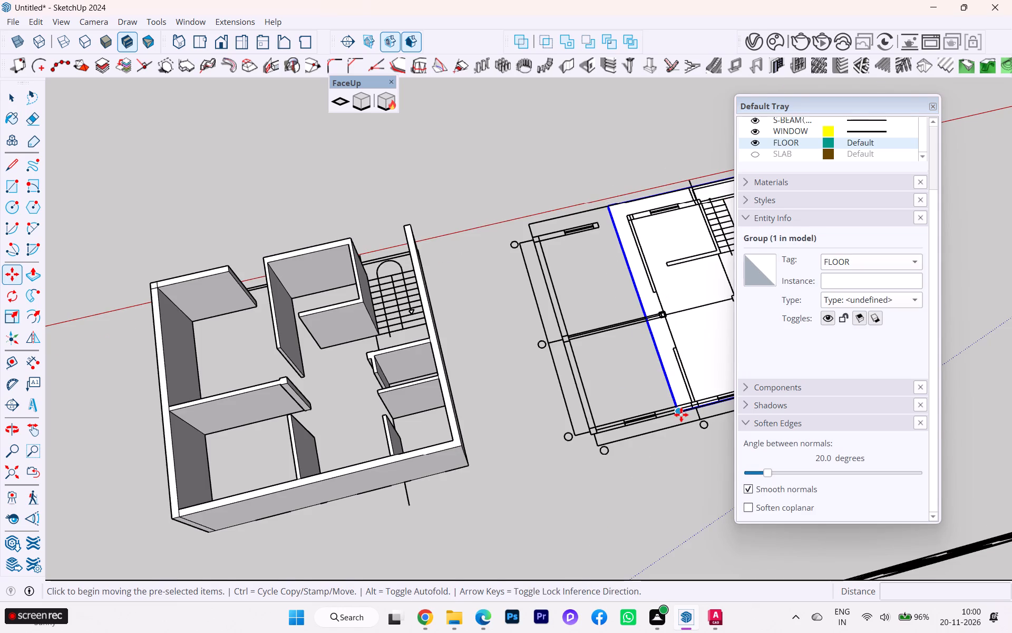
pyautogui.click(681, 415)
pyautogui.scroll(-4, 441, 461)
pyautogui.scroll(3, 353, 491)
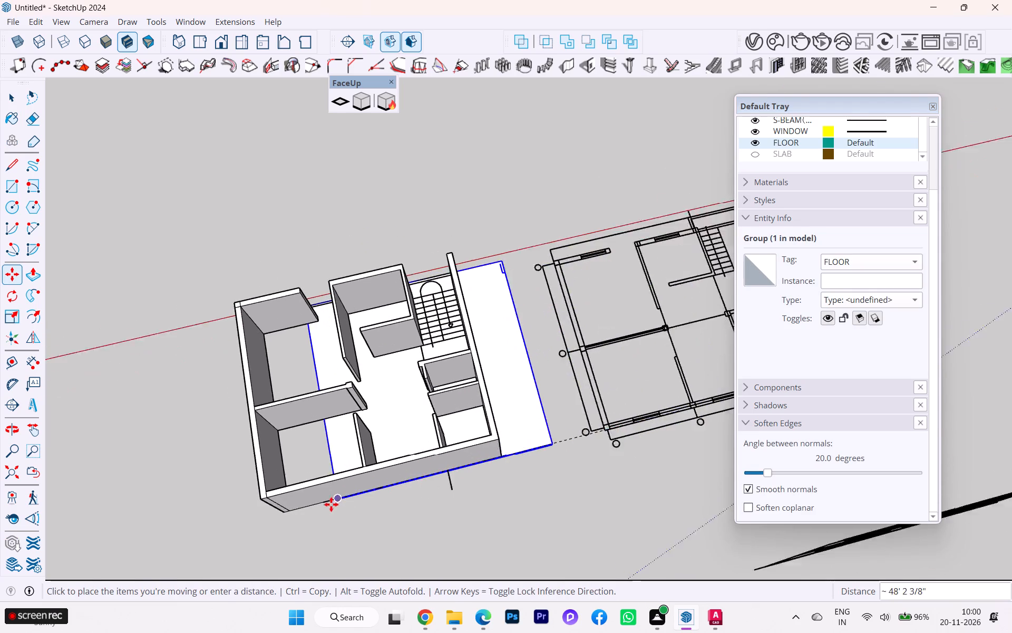
pyautogui.moveTo(314, 502); pyautogui.dragTo(357, 357, button='middle')
pyautogui.scroll(3, 299, 519)
pyautogui.scroll(-1, 292, 525)
pyautogui.scroll(6, 291, 526)
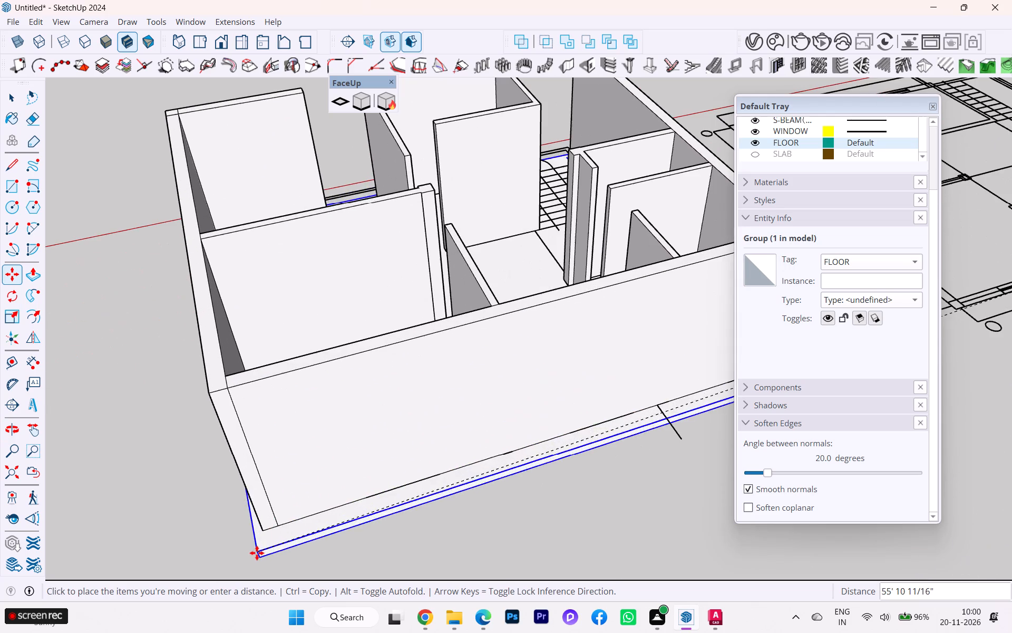
pyautogui.click(263, 534)
# Inspect the moved floor's alignment with the walls along the rear side, the front edge and the staircase corner.
pyautogui.scroll(-2, 348, 457)
pyautogui.moveTo(348, 457); pyautogui.dragTo(434, 562, button='middle')
pyautogui.middleClick(537, 563)
pyautogui.scroll(7, 645, 436)
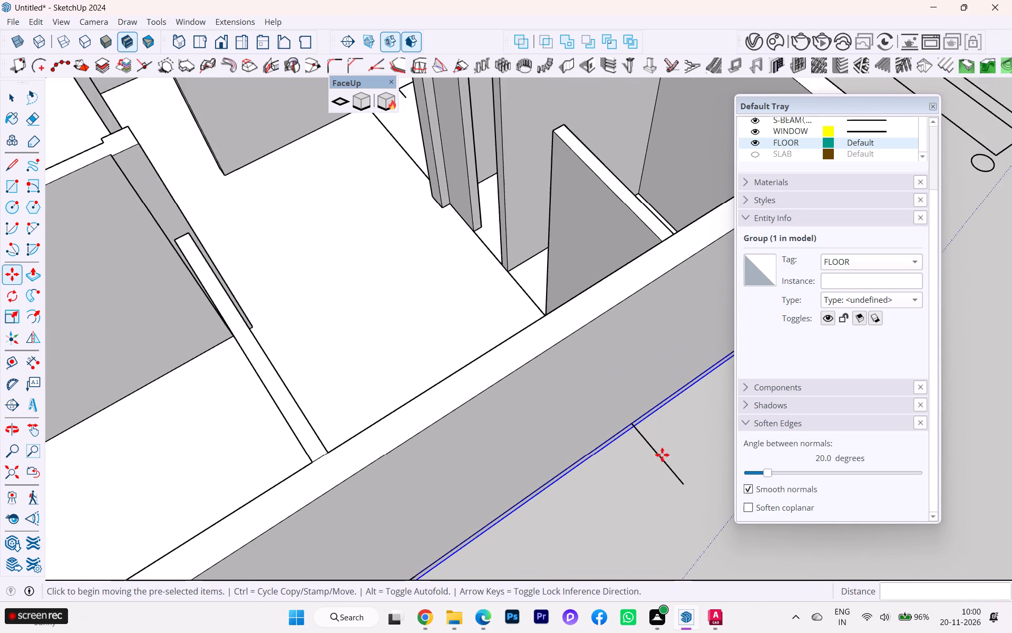
pyautogui.scroll(-4, 616, 458)
pyautogui.moveTo(554, 462); pyautogui.dragTo(883, 505, button='middle')
pyautogui.scroll(-3, 422, 373)
pyautogui.moveTo(422, 375); pyautogui.dragTo(750, 291, button='middle')
pyautogui.scroll(-4, 383, 300)
pyautogui.moveTo(408, 336); pyautogui.dragTo(566, 293, button='middle')
pyautogui.scroll(-6, 334, 243)
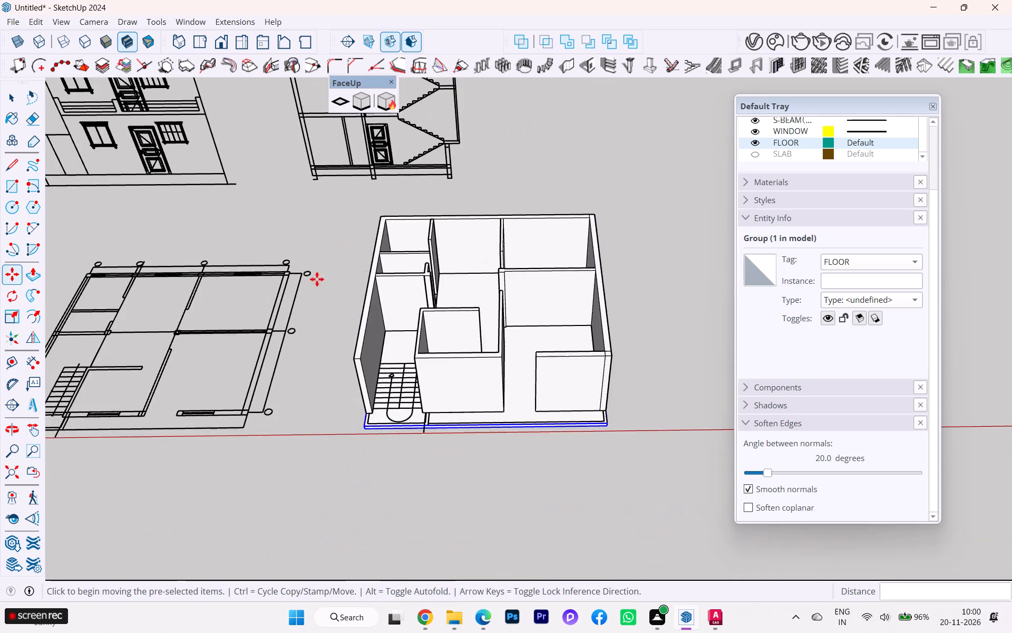
pyautogui.moveTo(316, 309); pyautogui.dragTo(403, 299, button='middle')
pyautogui.scroll(7, 522, 456)
pyautogui.scroll(-2, 490, 437)
pyautogui.scroll(3, 489, 436)
pyautogui.scroll(-3, 460, 424)
pyautogui.scroll(3, 460, 424)
pyautogui.scroll(-1, 460, 424)
pyautogui.scroll(3, 460, 424)
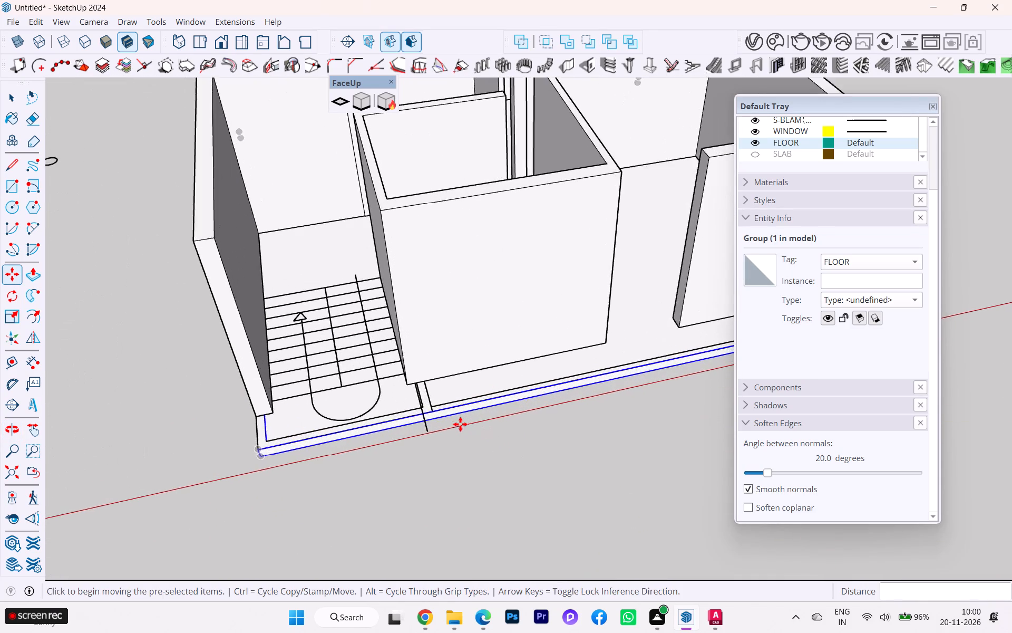
pyautogui.scroll(2, 460, 424)
pyautogui.scroll(-1, 421, 439)
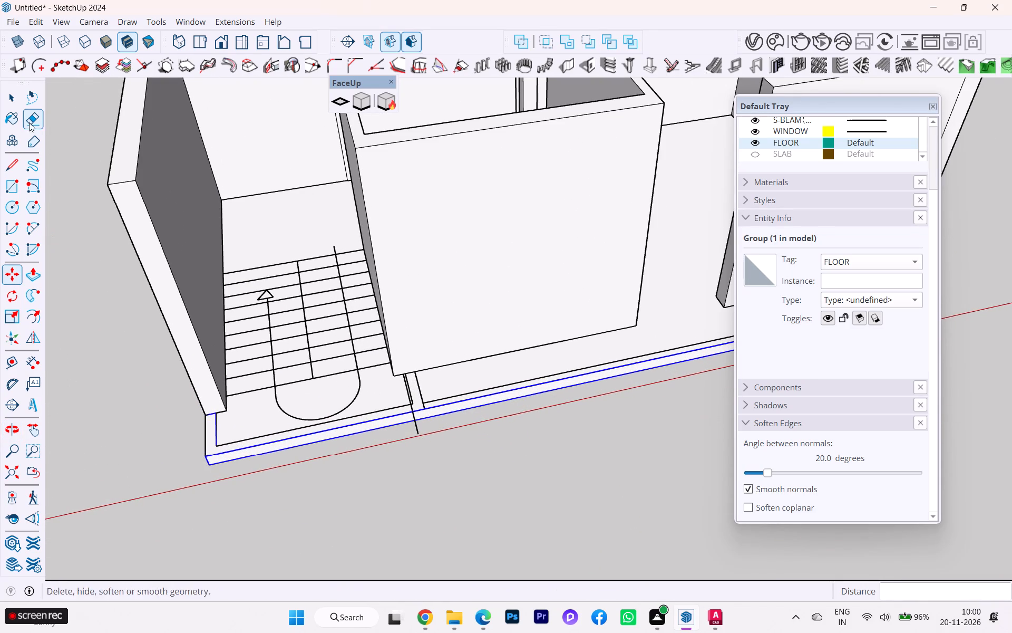
# Inside the wall and plan group, delete the stray section line projecting past the front edge beside the staircase.
pyautogui.click(1, 90)
pyautogui.click(8, 93)
pyautogui.click(421, 428)
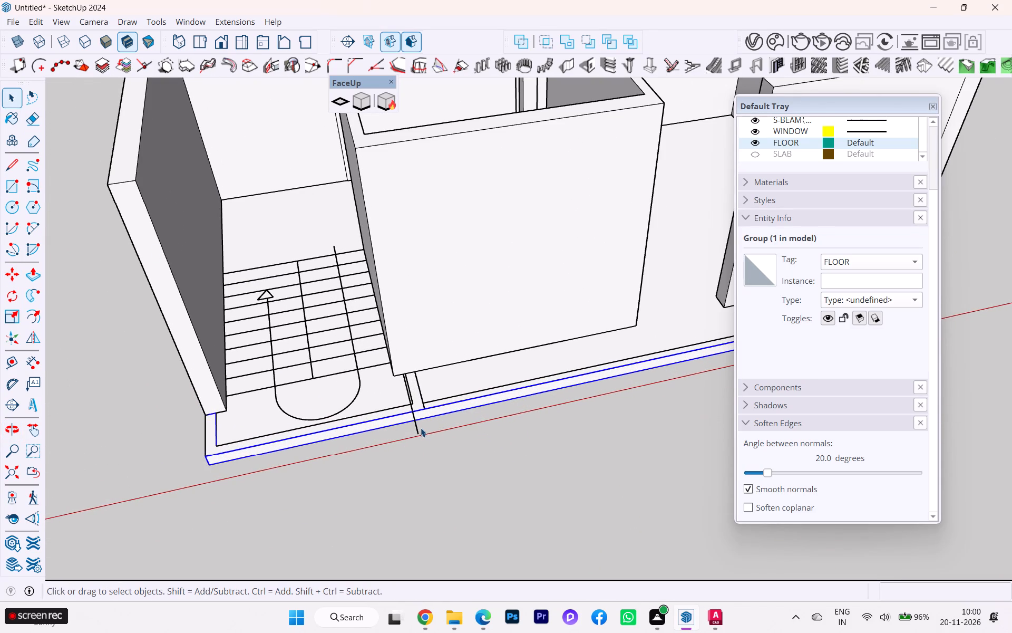
pyautogui.click(412, 431)
pyautogui.click(414, 422)
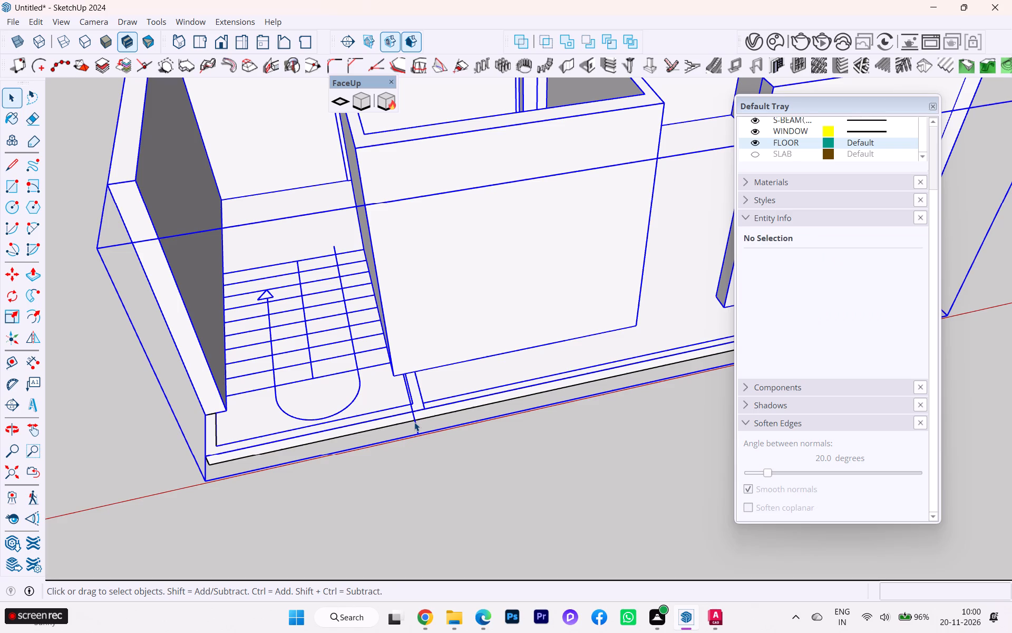
pyautogui.doubleClick(414, 422)
pyautogui.click(414, 425)
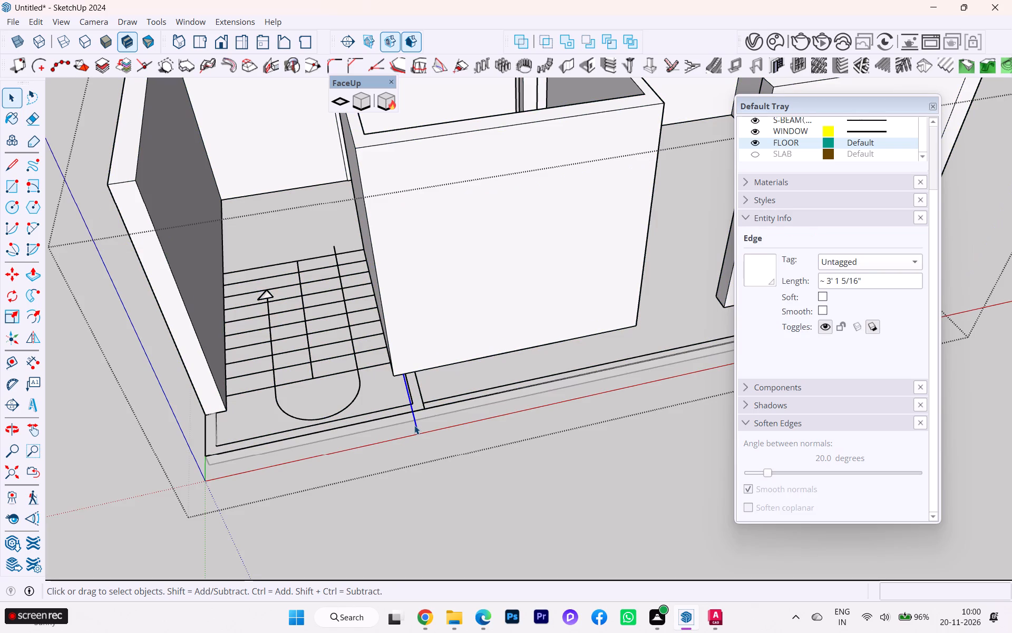
pyautogui.press('Delete')
# Examine the open group from the front around to the rear for remaining stray plan lines.
pyautogui.scroll(-1, 415, 428)
pyautogui.scroll(3, 416, 430)
pyautogui.scroll(-5, 417, 431)
pyautogui.scroll(-5, 279, 430)
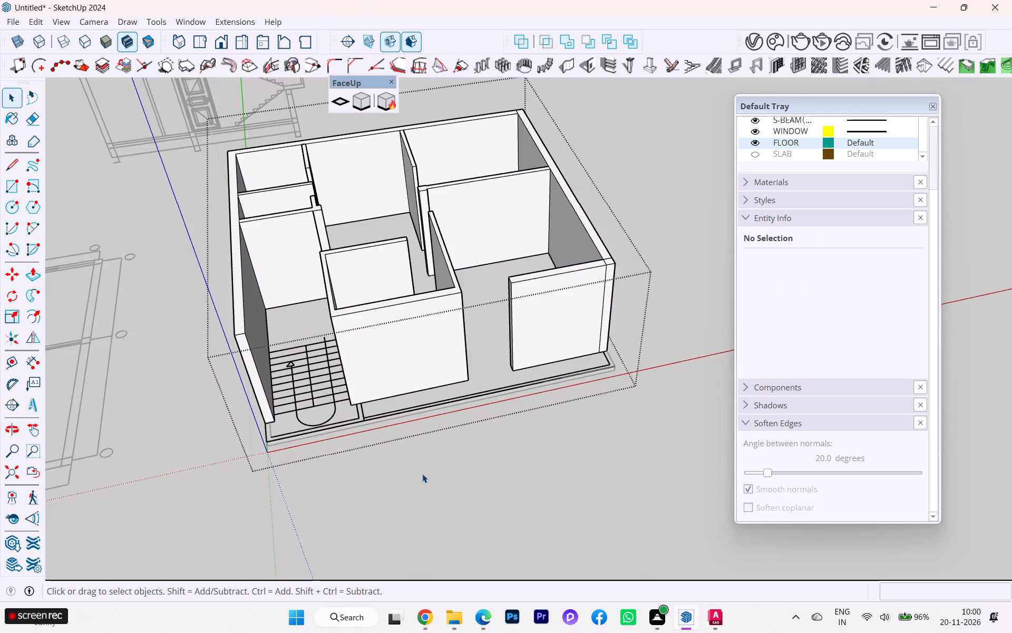
pyautogui.scroll(-2, 425, 471)
pyautogui.moveTo(423, 471); pyautogui.dragTo(258, 486, button='middle')
pyautogui.scroll(-1, 360, 453)
pyautogui.moveTo(379, 457); pyautogui.dragTo(768, 428, button='middle')
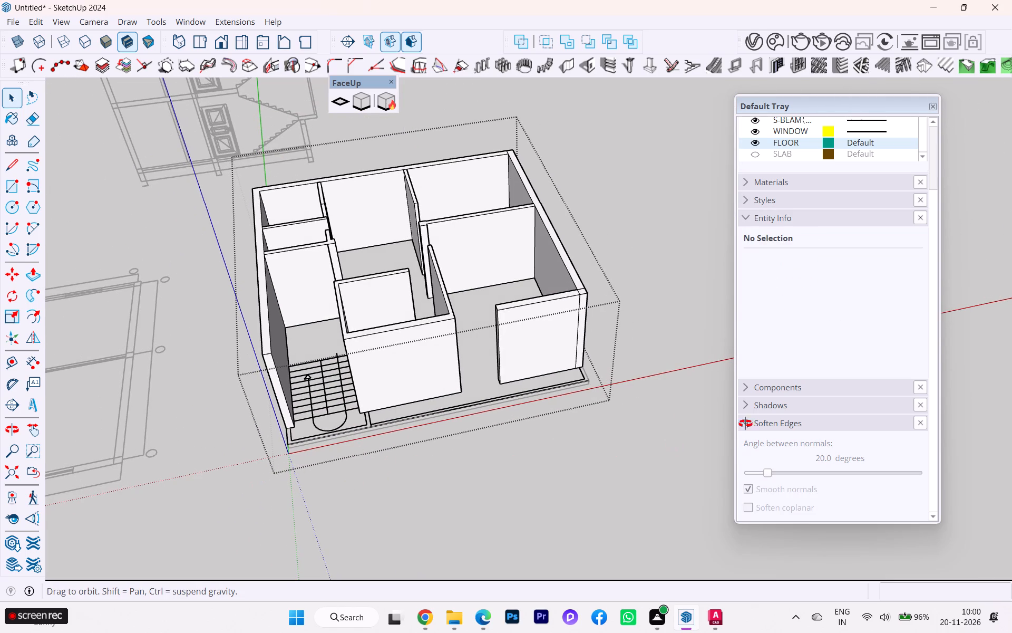
pyautogui.scroll(-6, 541, 396)
pyautogui.moveTo(364, 416); pyautogui.dragTo(950, 415, button='middle')
pyautogui.scroll(7, 655, 376)
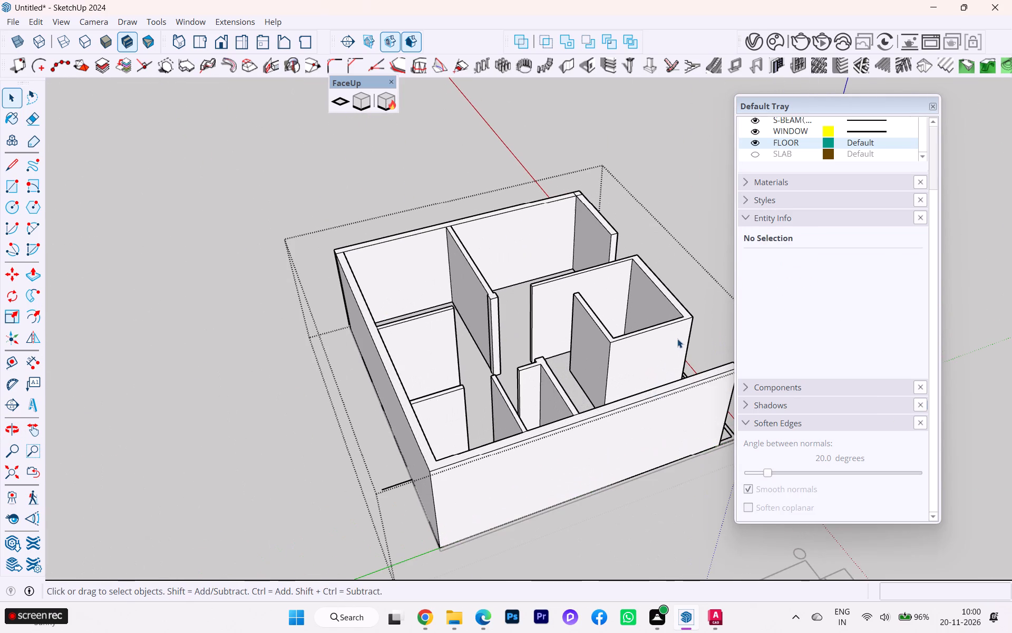
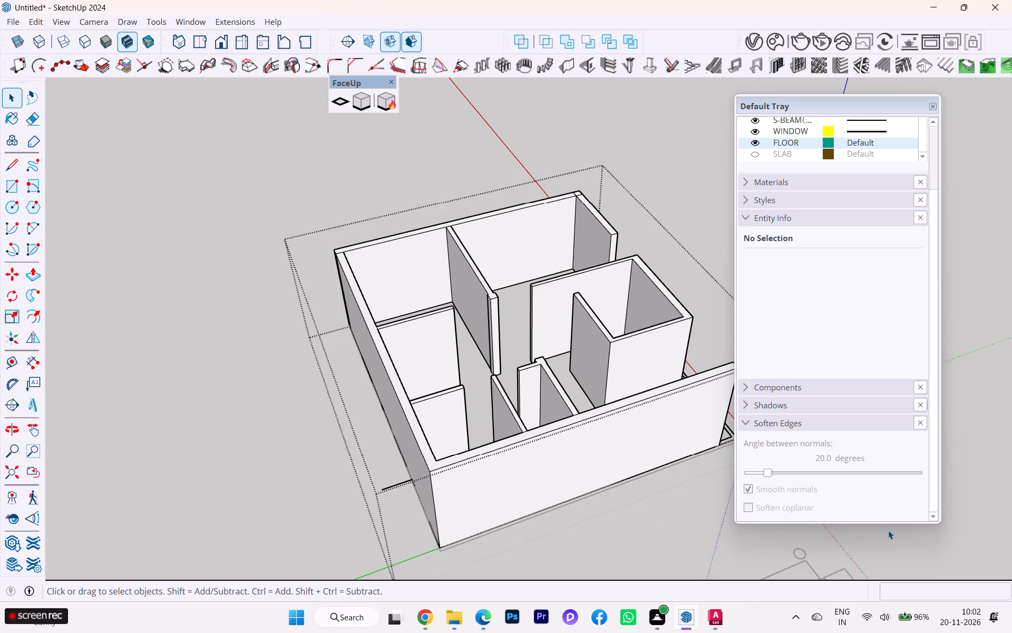
# Switch to AutoCAD and examine the first floor plan's front wall around the W1 windows of the kitchen and bedroom.
pyautogui.click(717, 620)
pyautogui.scroll(1, 274, 501)
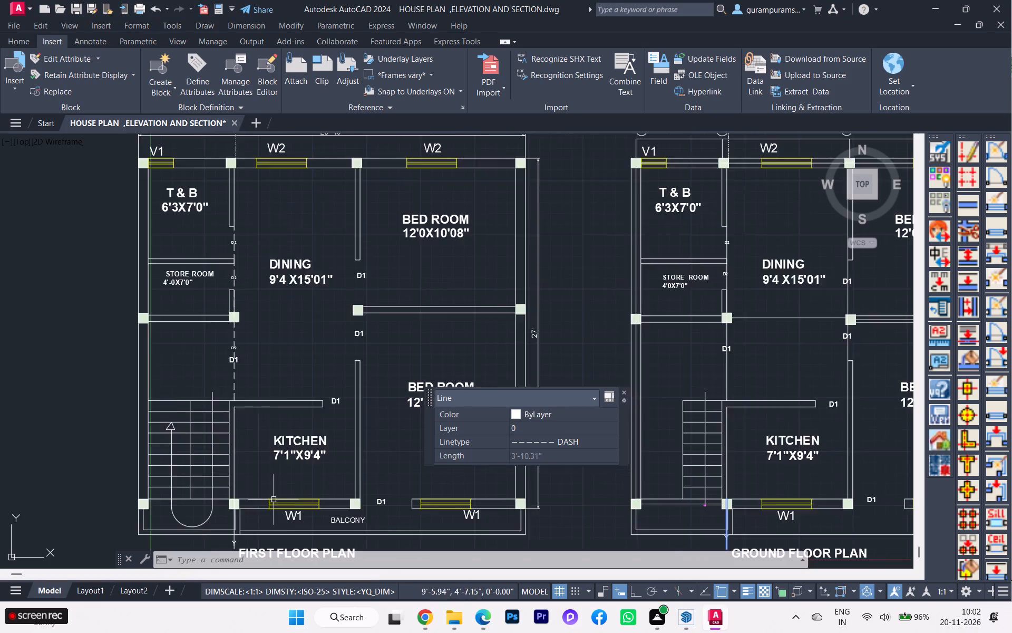
pyautogui.scroll(1, 274, 500)
pyautogui.scroll(-1, 293, 495)
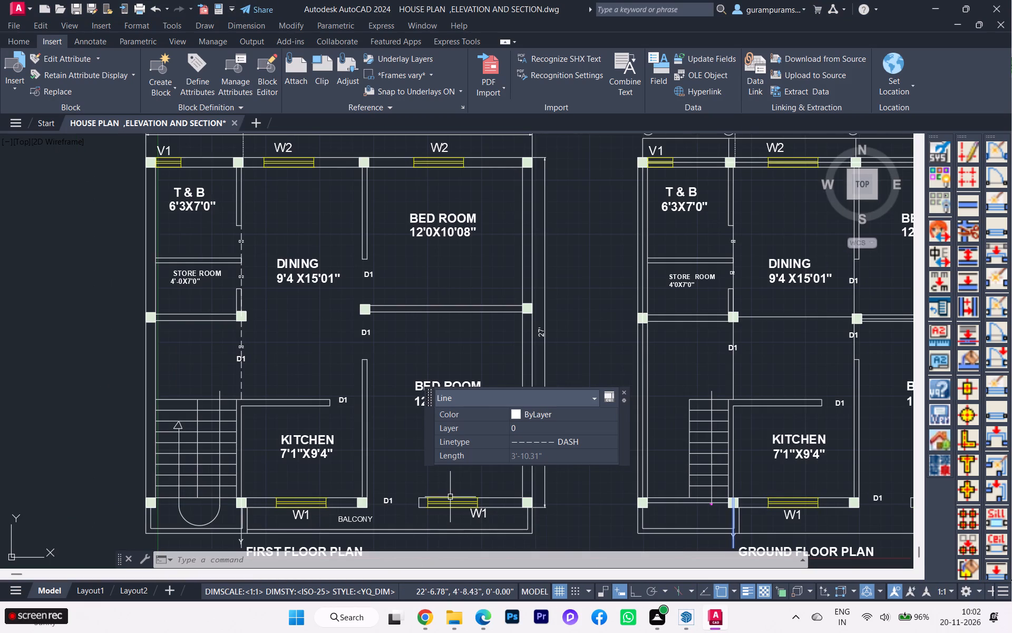
pyautogui.scroll(1, 450, 497)
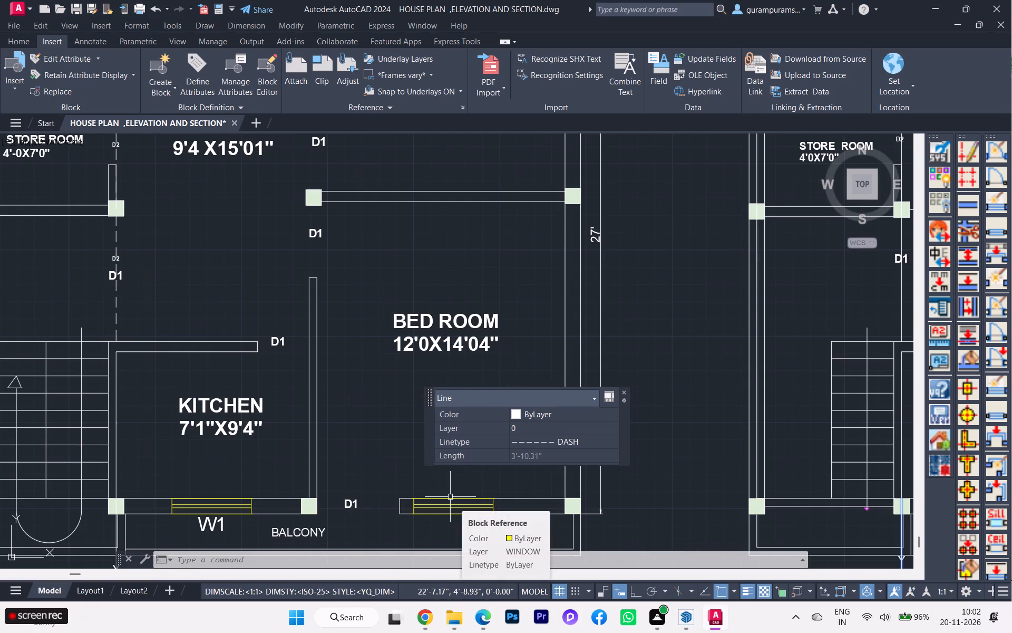
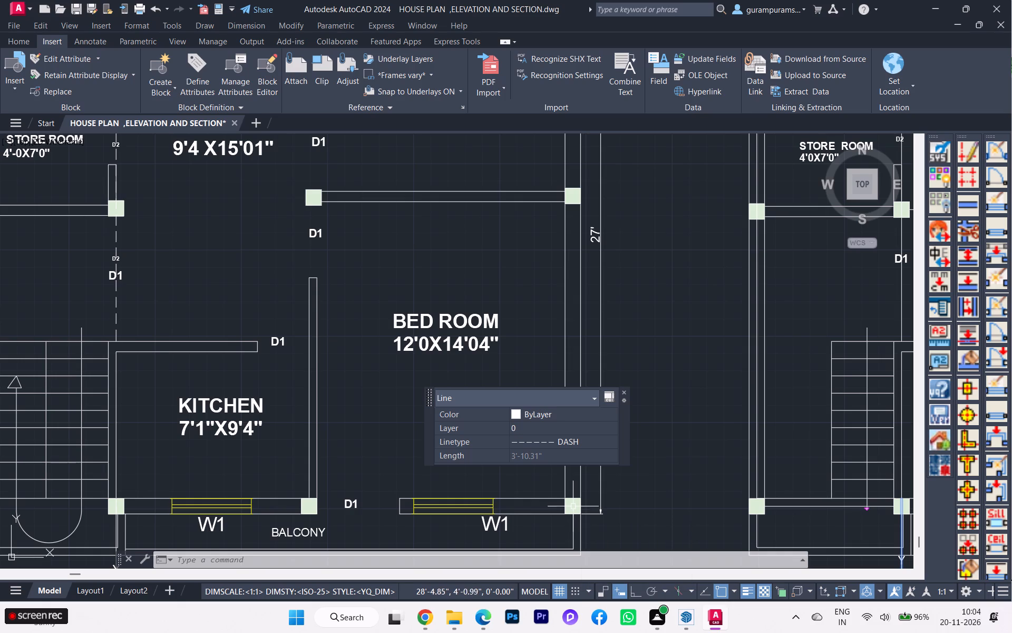
# Switch to SketchUp and examine the kitchen's front wall from inside the room, down to where it meets the floor.
pyautogui.scroll(-1, 643, 483)
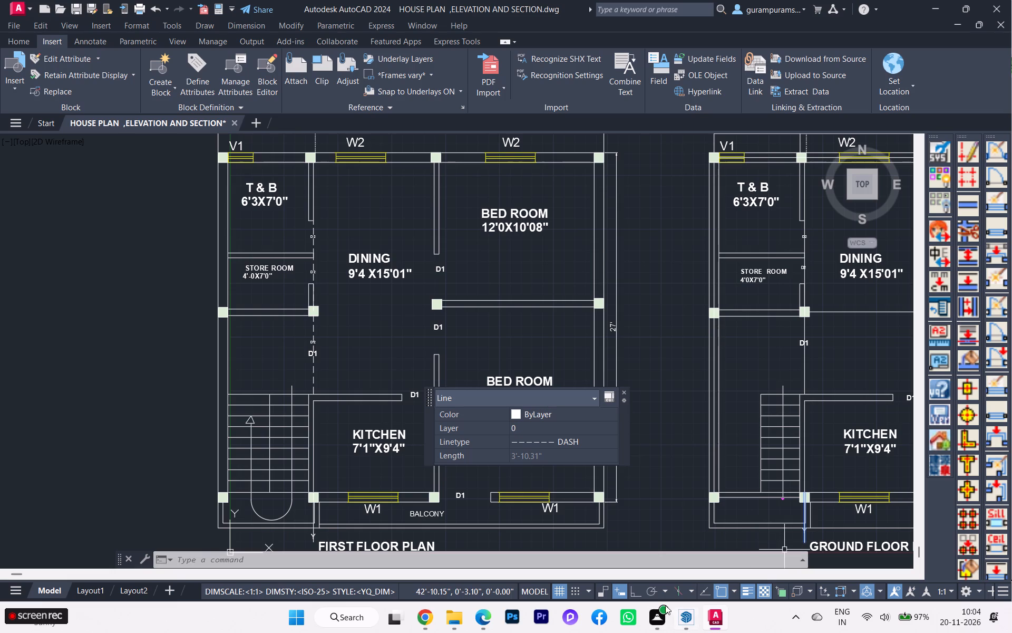
pyautogui.click(684, 623)
pyautogui.scroll(1, 342, 330)
pyautogui.scroll(-1, 344, 330)
pyautogui.scroll(2, 351, 330)
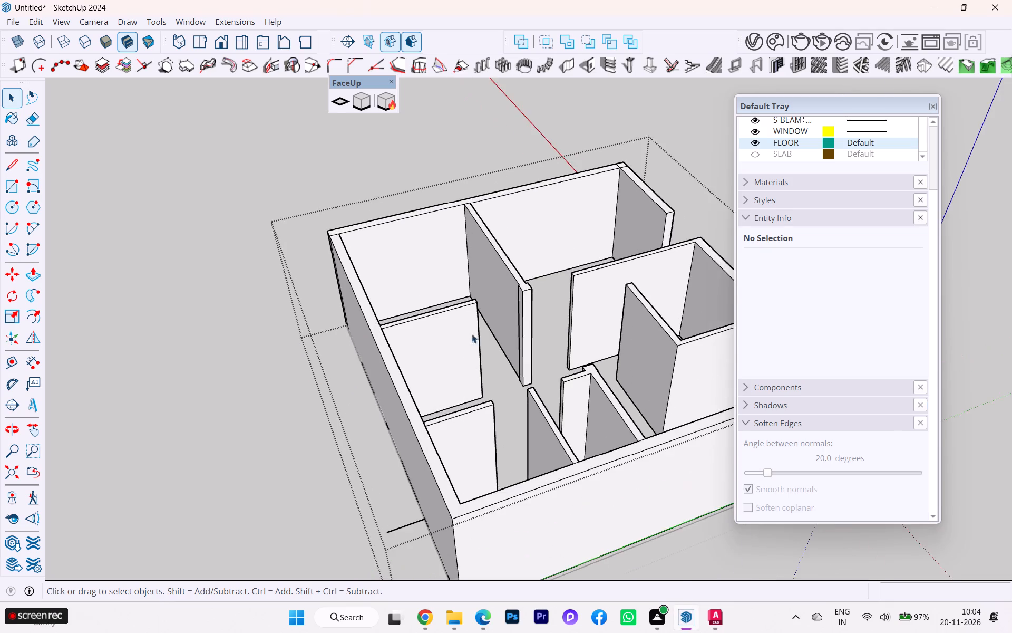
pyautogui.scroll(-4, 580, 327)
pyautogui.scroll(1, 407, 346)
pyautogui.scroll(-1, 407, 399)
pyautogui.moveTo(415, 415); pyautogui.dragTo(736, 460, button='middle')
pyautogui.scroll(8, 613, 275)
pyautogui.scroll(-1, 614, 266)
pyautogui.scroll(2, 614, 266)
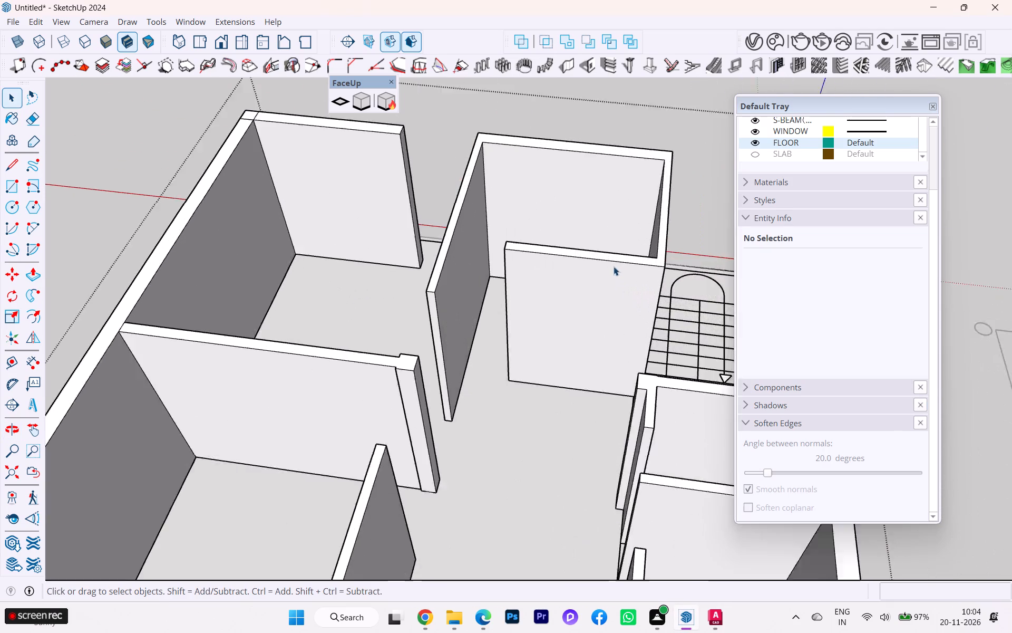
pyautogui.scroll(2, 614, 266)
pyautogui.scroll(-2, 595, 283)
pyautogui.moveTo(588, 288); pyautogui.dragTo(665, 391, button='middle')
pyautogui.scroll(9, 601, 317)
pyautogui.scroll(-1, 560, 309)
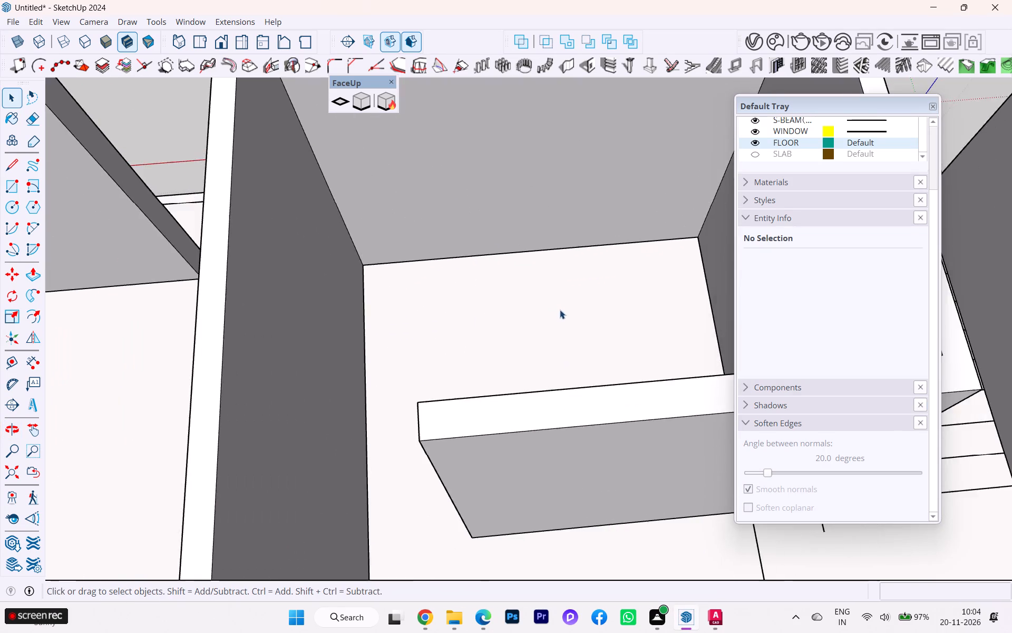
pyautogui.moveTo(559, 311); pyautogui.dragTo(692, 319, button='middle')
pyautogui.scroll(3, 541, 277)
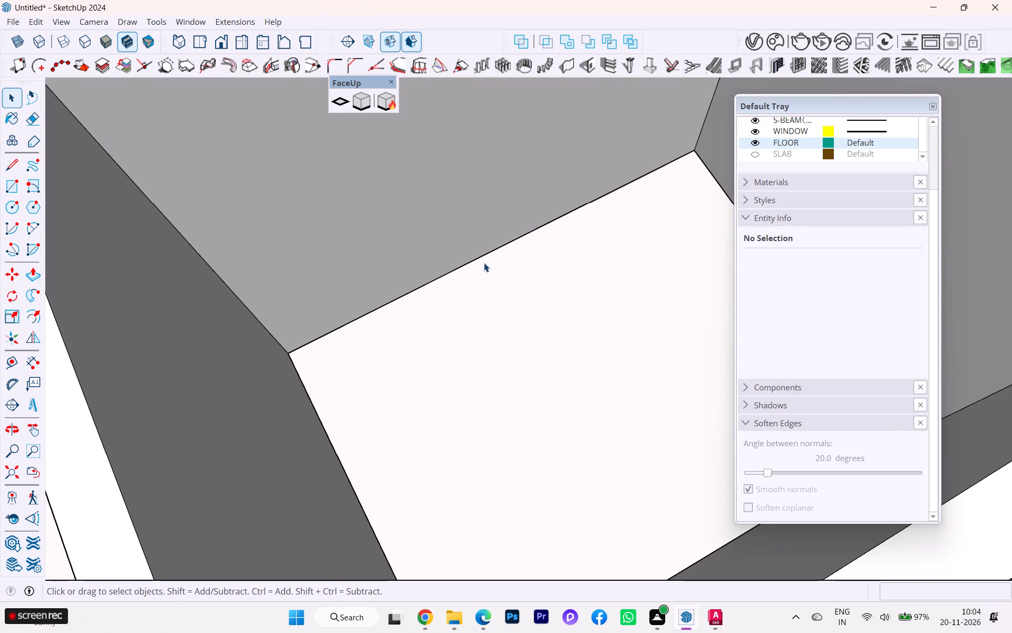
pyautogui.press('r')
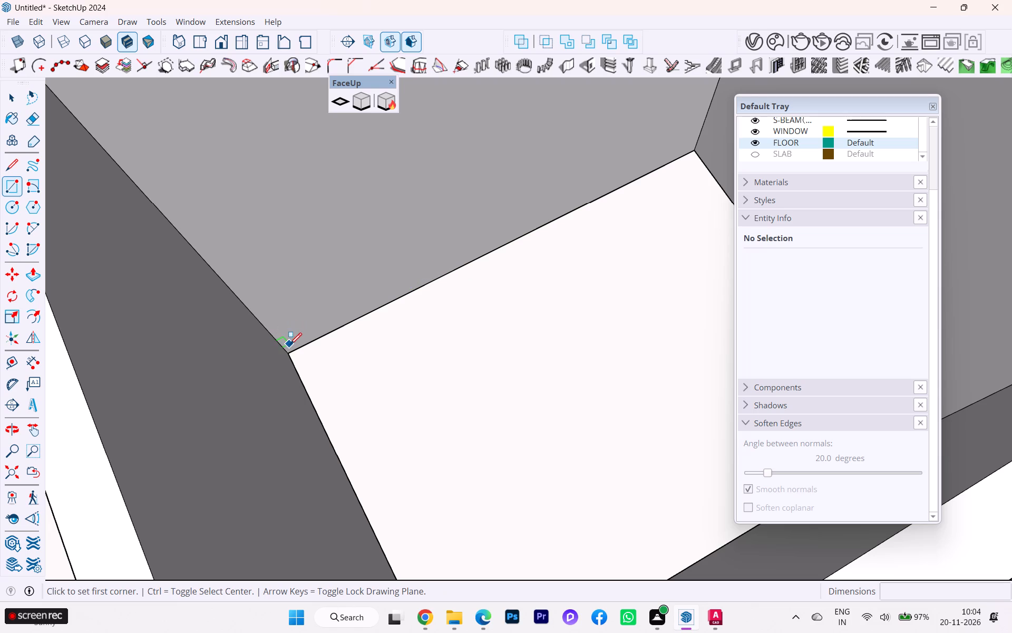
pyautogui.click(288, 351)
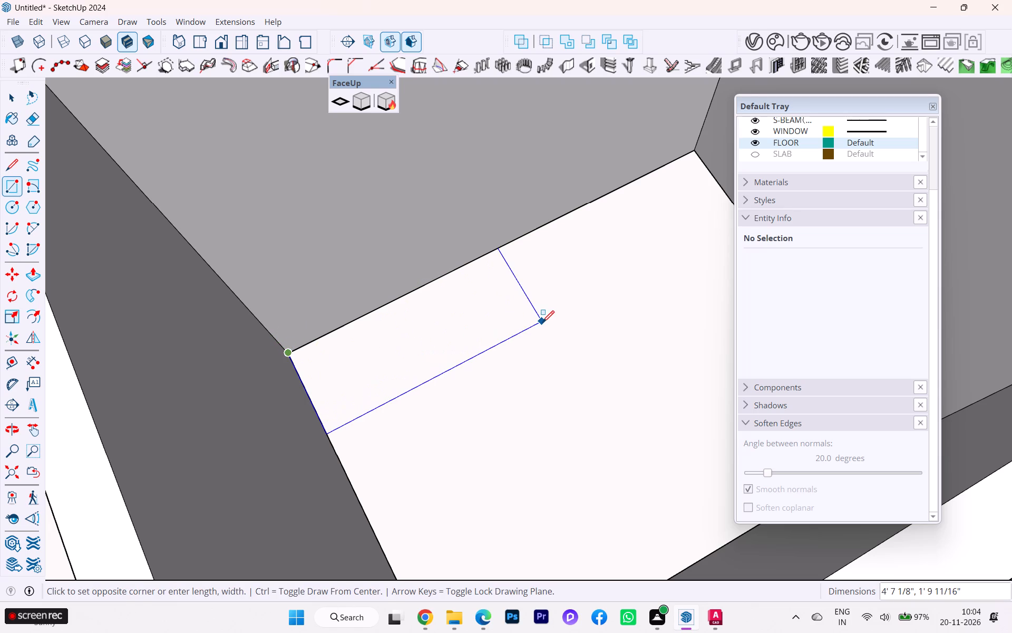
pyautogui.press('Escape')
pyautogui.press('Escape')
# Place a guide on the kitchen floor 2' from the inner bottom edge of the front wall.
pyautogui.press('t')
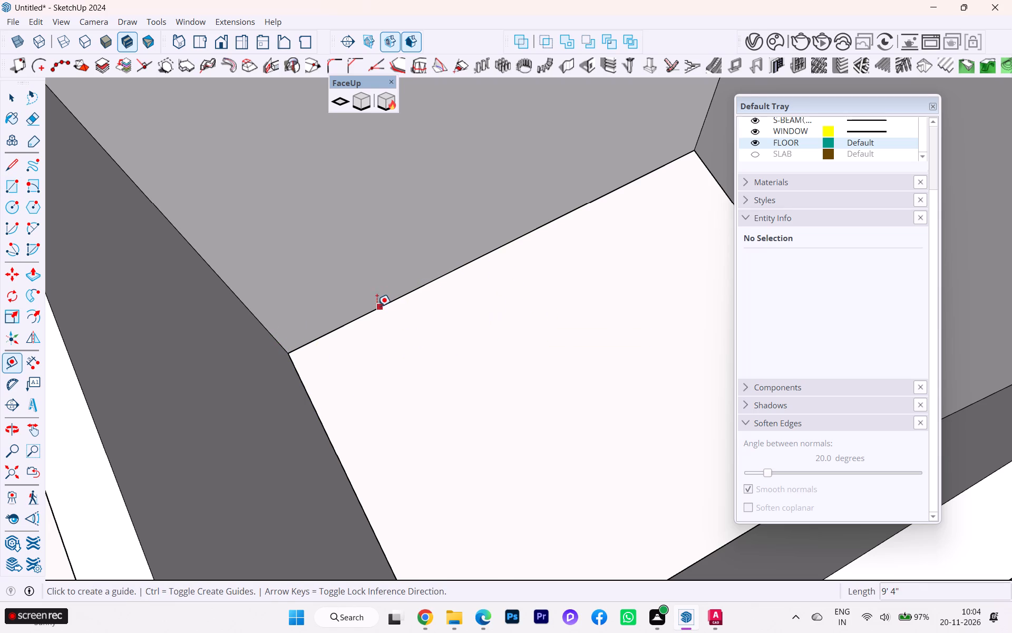
pyautogui.click(377, 307)
pyautogui.write("2'")
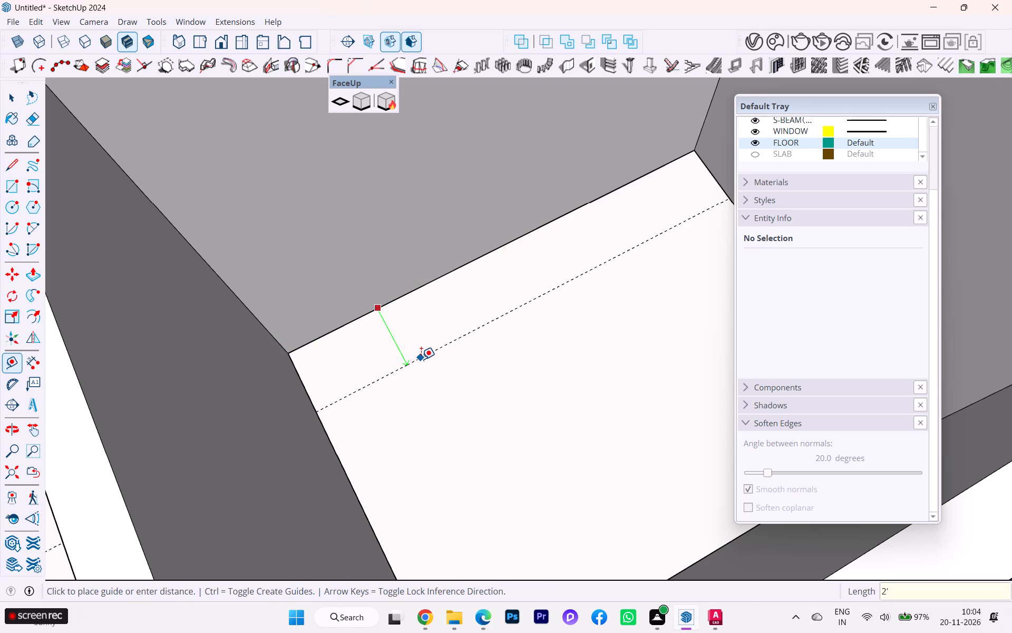
pyautogui.press('Return')
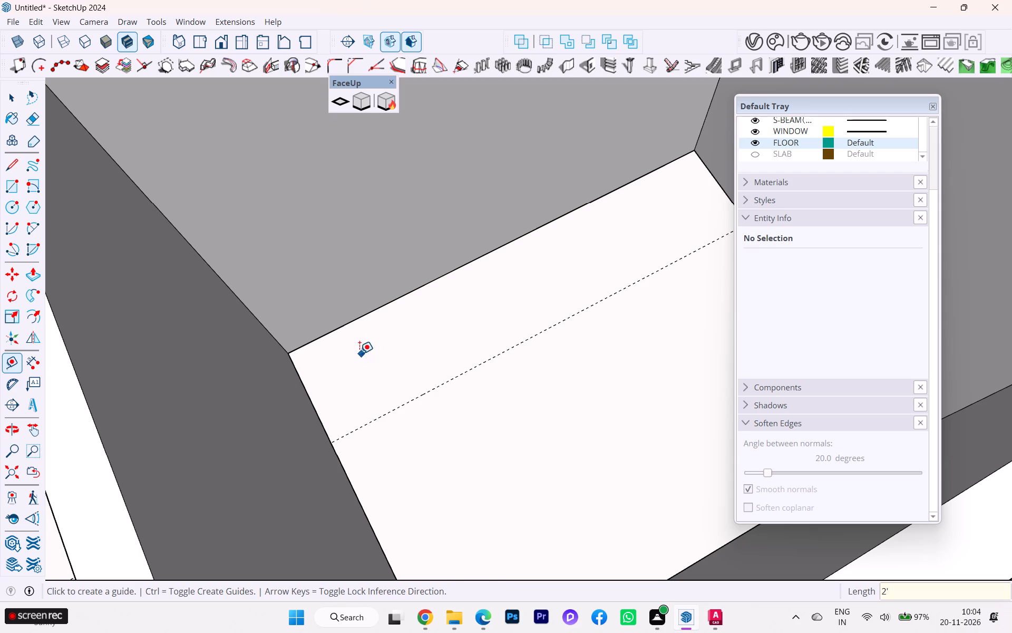
# Turn on the back edges display so the lines hidden behind the walls are drawn dashed.
pyautogui.press('r')
pyautogui.scroll(-8, 399, 291)
pyautogui.press('Escape')
pyautogui.scroll(3, 399, 291)
pyautogui.scroll(-5, 399, 291)
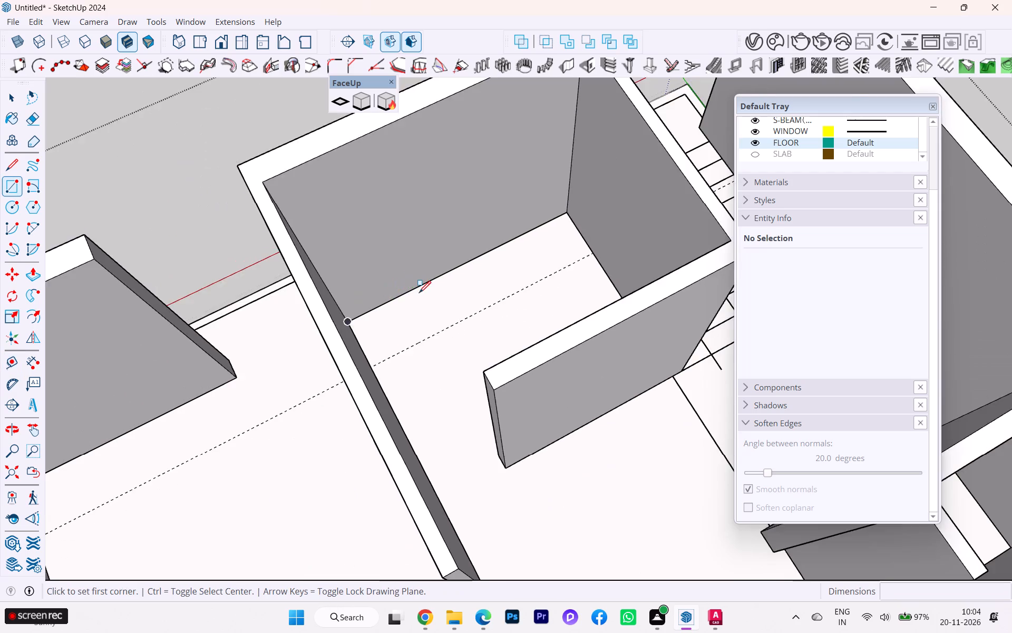
pyautogui.scroll(-1, 419, 293)
pyautogui.moveTo(419, 293); pyautogui.dragTo(838, 267, button='middle')
pyautogui.scroll(-2, 436, 285)
pyautogui.moveTo(430, 288); pyautogui.dragTo(1008, 267, button='middle')
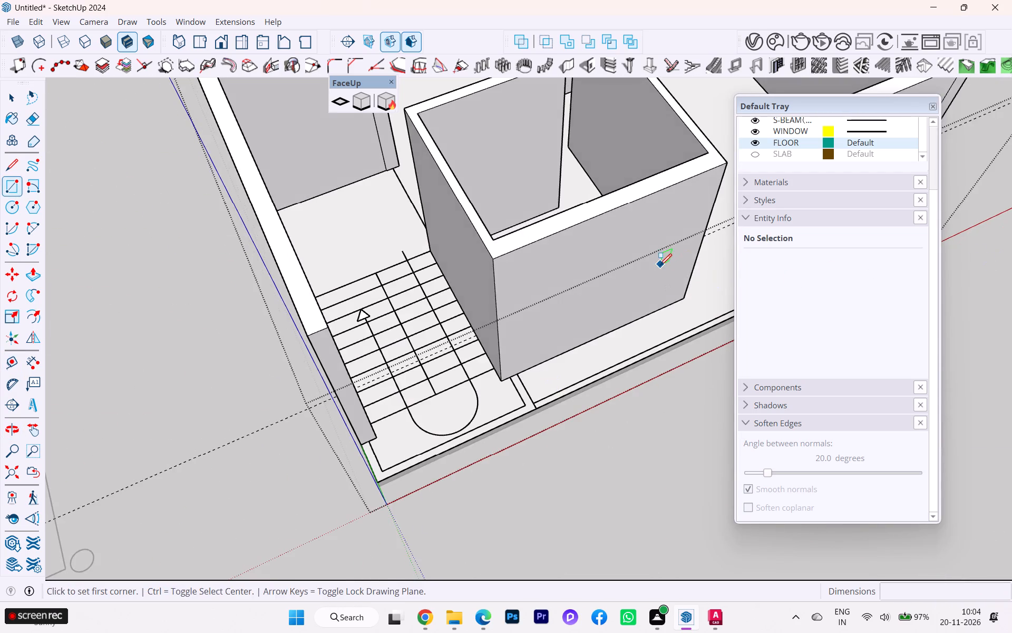
pyautogui.moveTo(660, 265); pyautogui.dragTo(537, 239, button='middle')
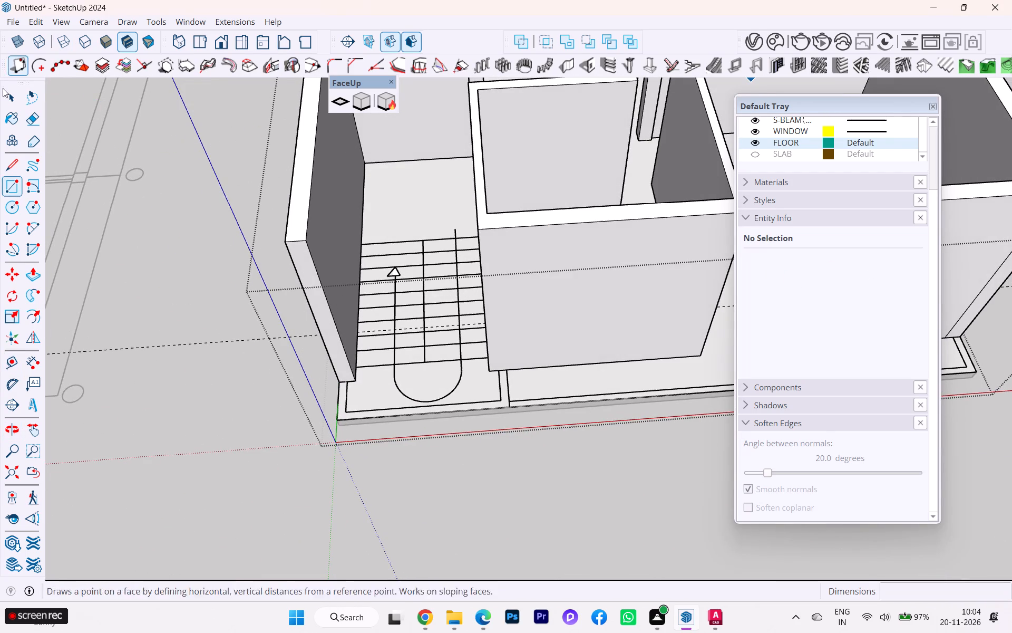
pyautogui.click(1, 99)
pyautogui.press('k')
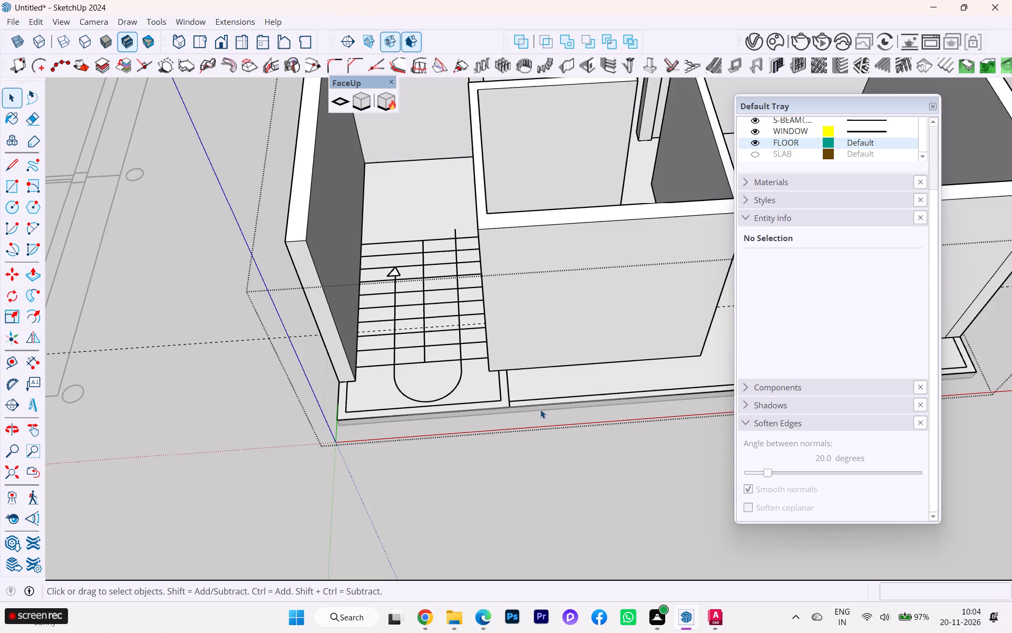
# Examine the front walls of the model and the window outlines along their bases.
pyautogui.scroll(4, 586, 396)
pyautogui.scroll(-1, 632, 377)
pyautogui.moveTo(627, 371); pyautogui.dragTo(643, 299, button='middle')
pyautogui.scroll(-3, 454, 309)
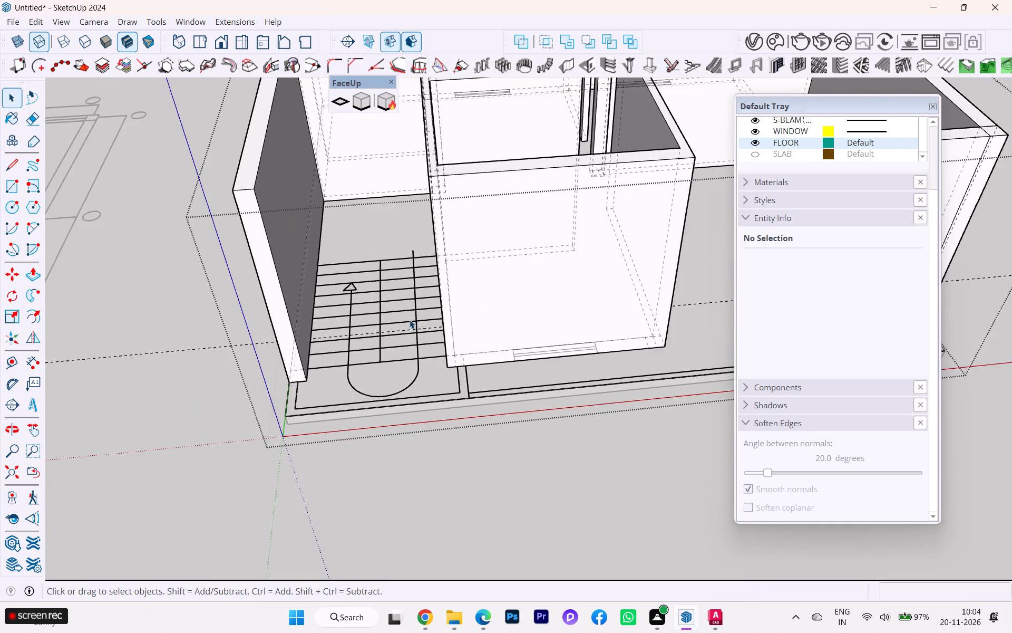
pyautogui.scroll(-1, 404, 325)
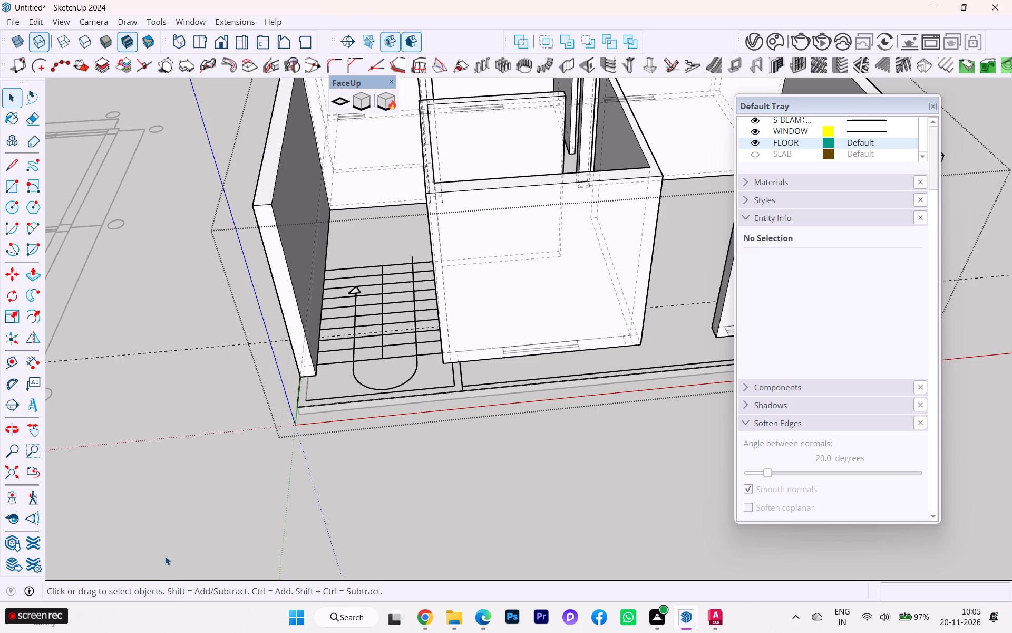
pyautogui.scroll(-5, 211, 525)
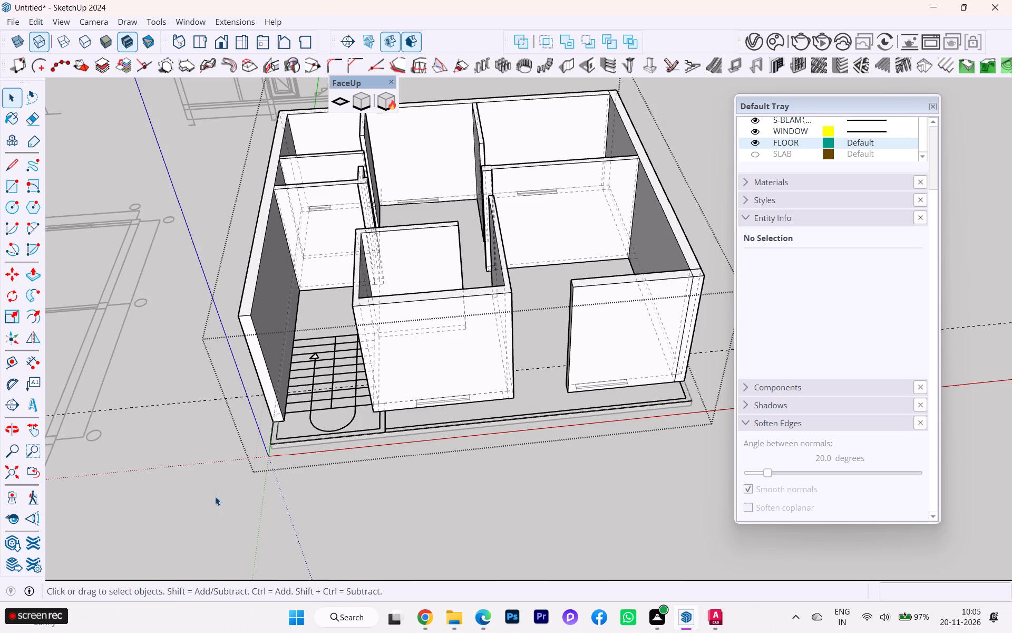
pyautogui.scroll(1, 187, 330)
pyautogui.scroll(-1, 189, 325)
pyautogui.scroll(1, 376, 286)
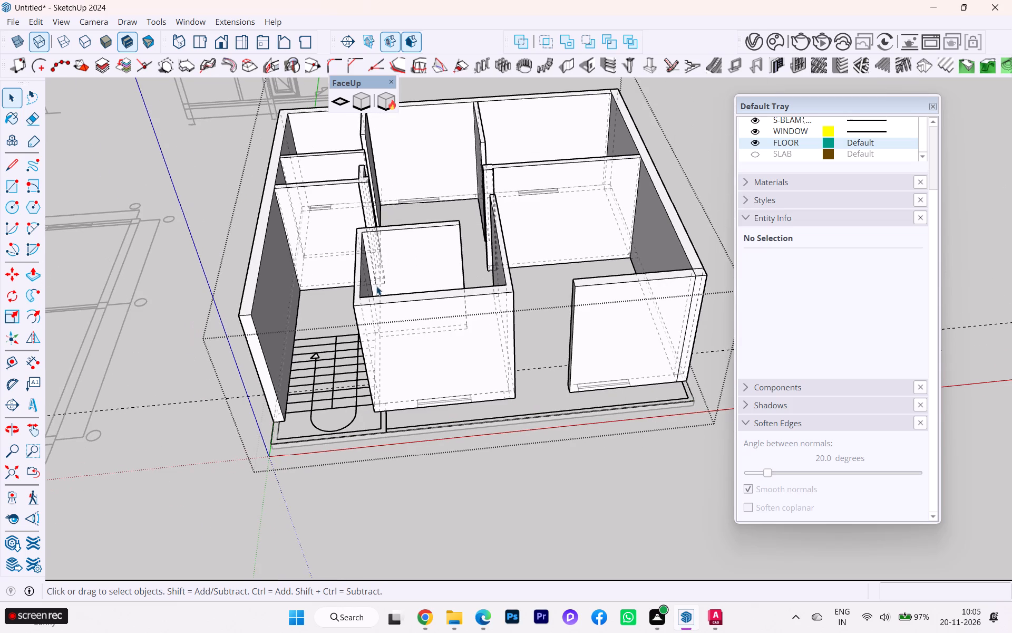
pyautogui.scroll(2, 376, 286)
pyautogui.scroll(-4, 353, 310)
pyautogui.moveTo(344, 325); pyautogui.dragTo(342, 333, button='middle')
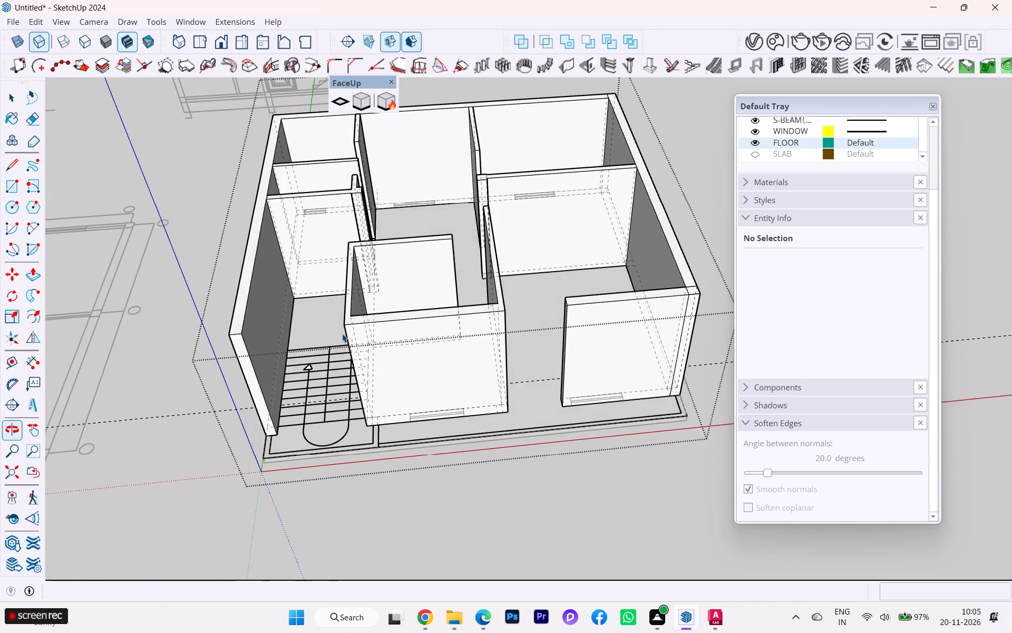
pyautogui.scroll(3, 335, 340)
pyautogui.scroll(-4, 342, 333)
pyautogui.scroll(-2, 346, 378)
pyautogui.scroll(1, 454, 449)
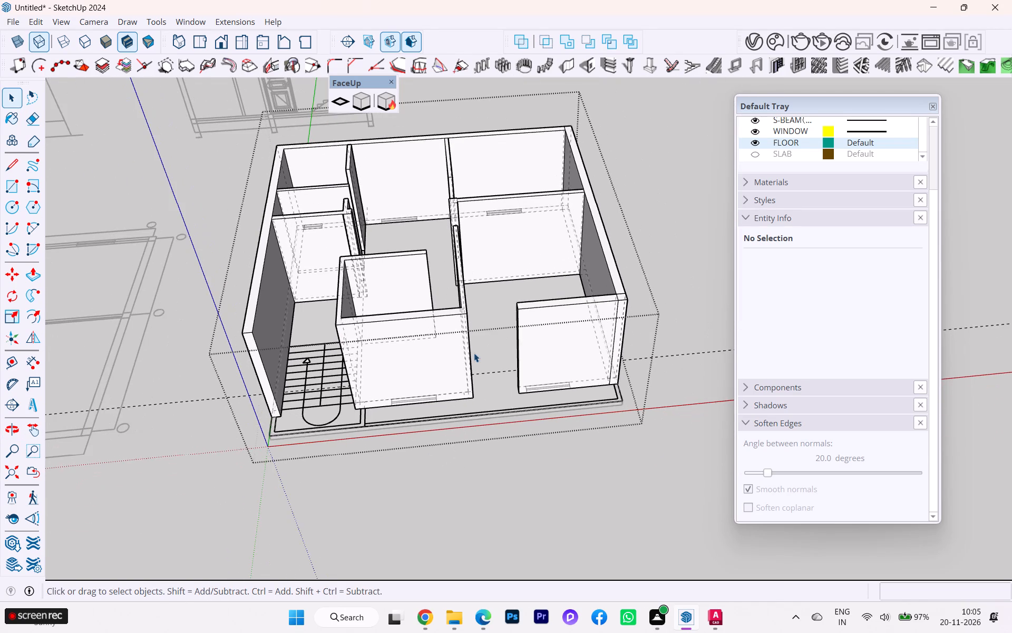
pyautogui.scroll(1, 484, 231)
pyautogui.scroll(-2, 378, 319)
pyautogui.moveTo(372, 353); pyautogui.dragTo(369, 360, button='middle')
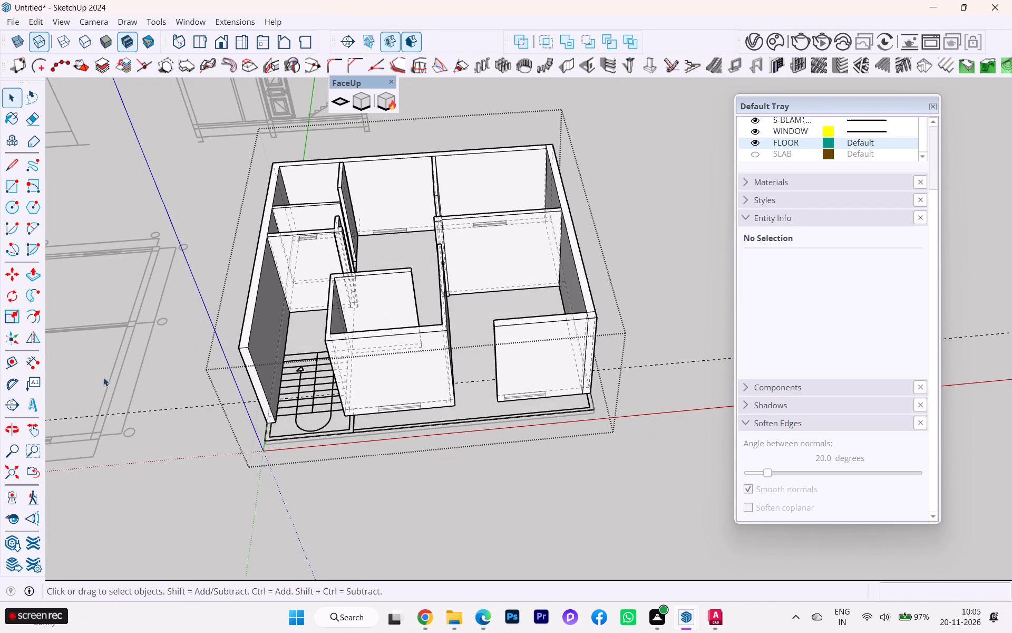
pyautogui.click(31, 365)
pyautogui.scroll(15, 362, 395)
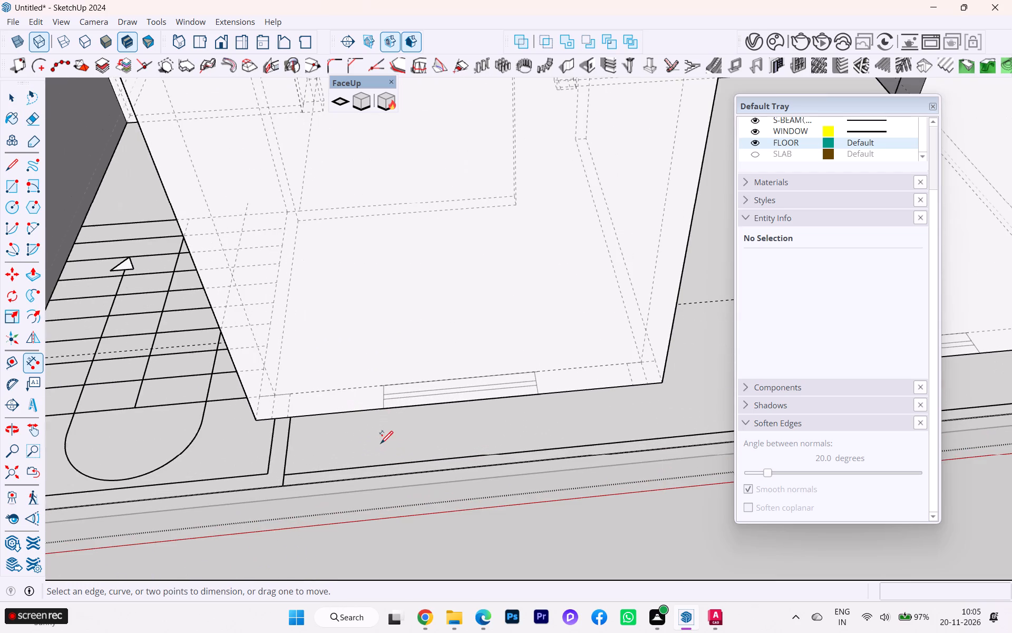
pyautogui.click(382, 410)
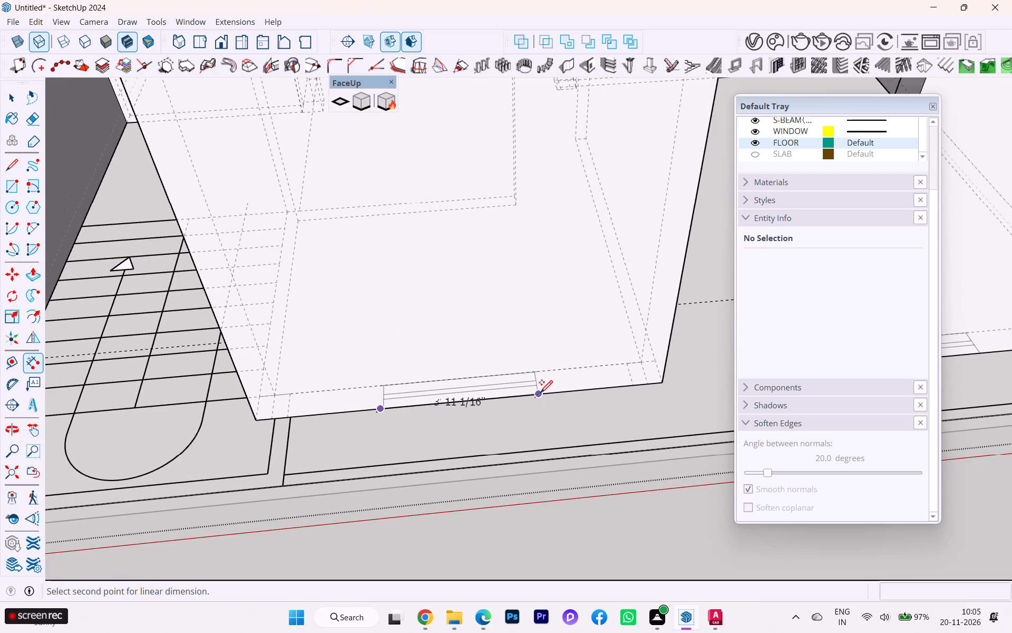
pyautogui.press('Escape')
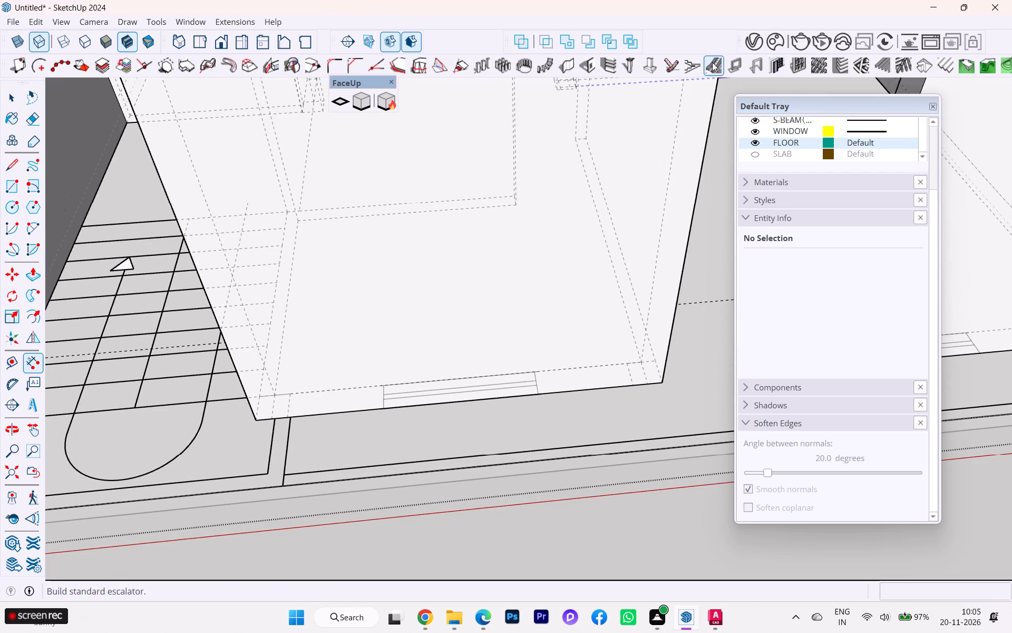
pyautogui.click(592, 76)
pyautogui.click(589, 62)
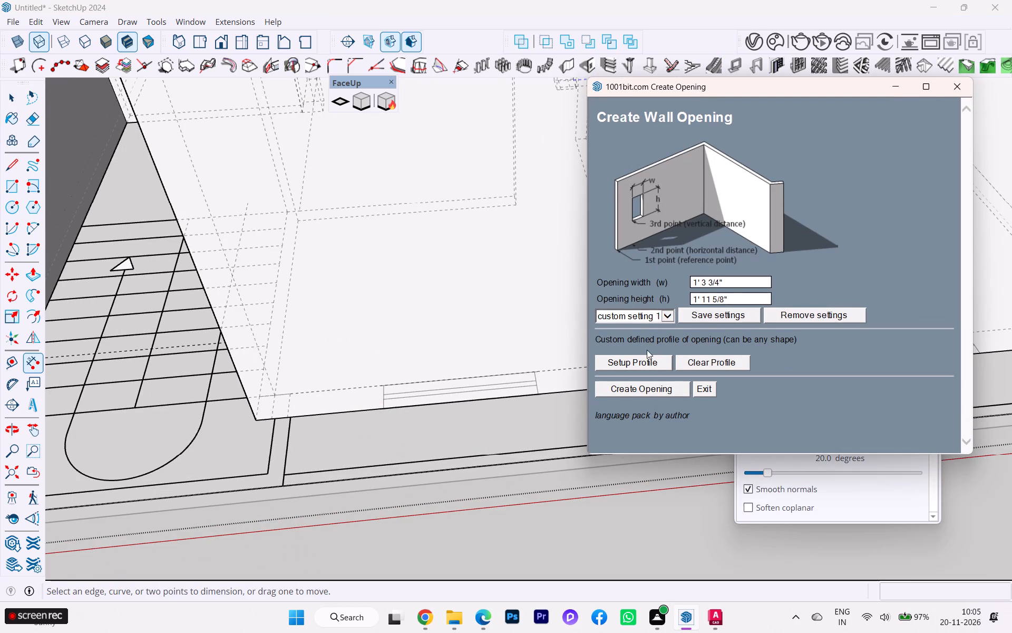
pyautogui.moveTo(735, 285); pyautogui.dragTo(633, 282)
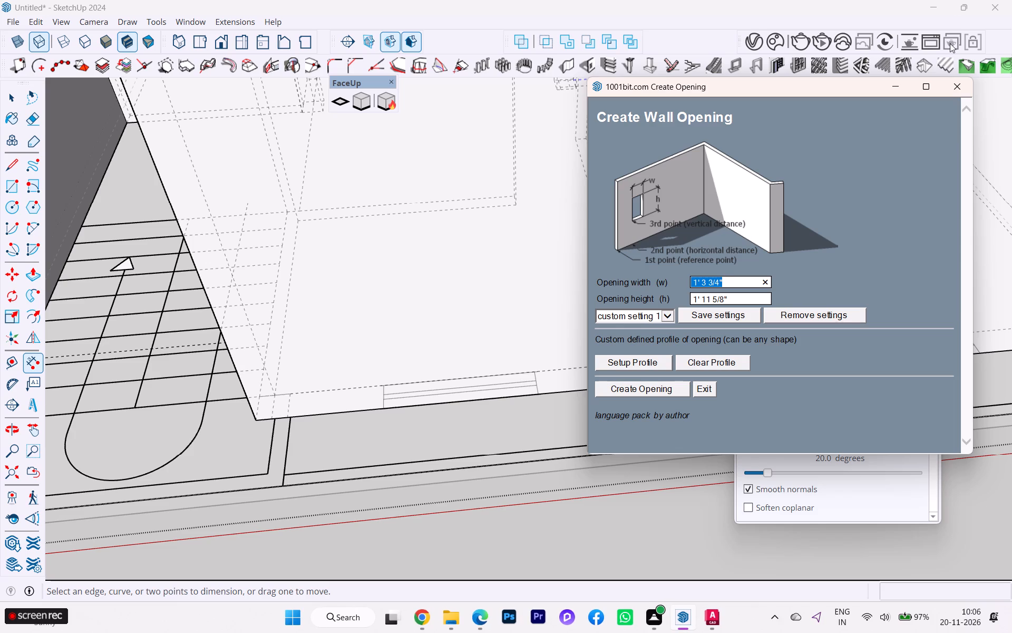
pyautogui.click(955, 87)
# Place two vertical guides on the kitchen's front wall at the window outline's ends, about 3' from the stair-side corner and 4' apart.
pyautogui.scroll(-4, 622, 246)
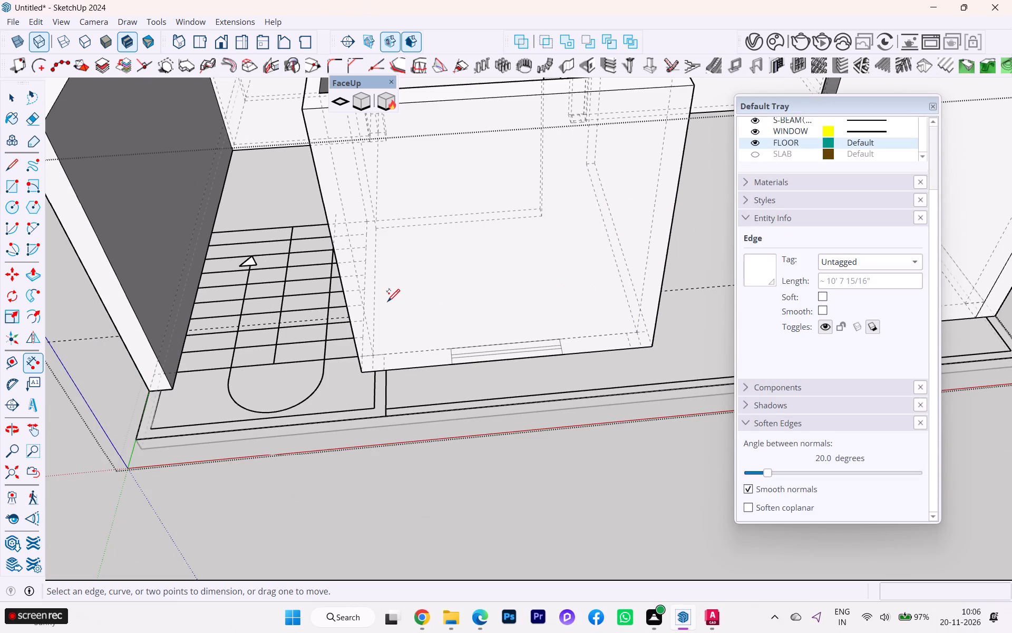
pyautogui.press('t')
pyautogui.click(329, 240)
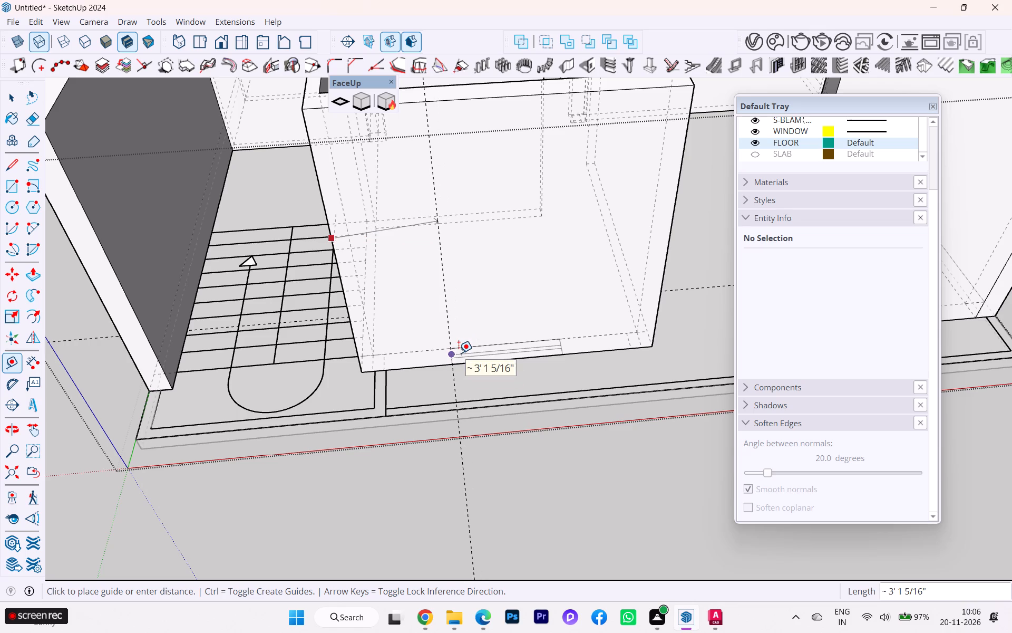
pyautogui.press('Right')
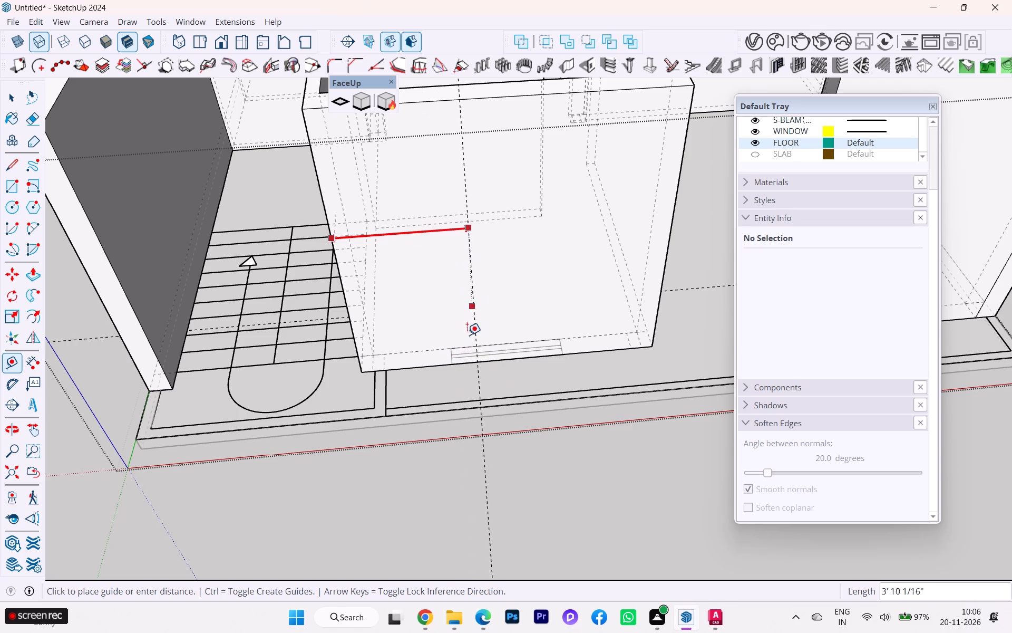
pyautogui.scroll(5, 453, 363)
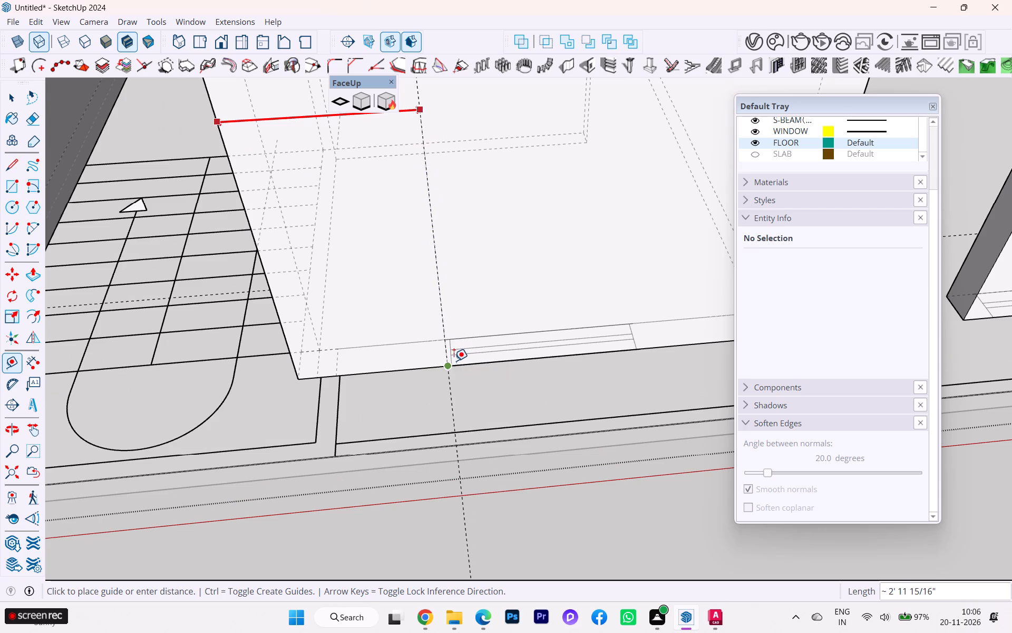
pyautogui.click(453, 362)
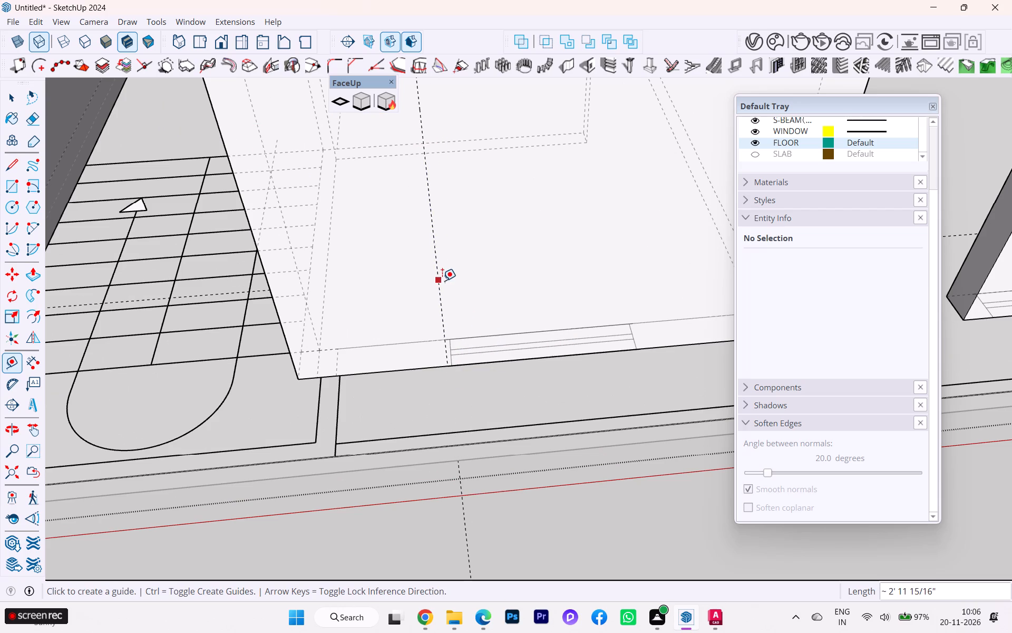
pyautogui.click(442, 281)
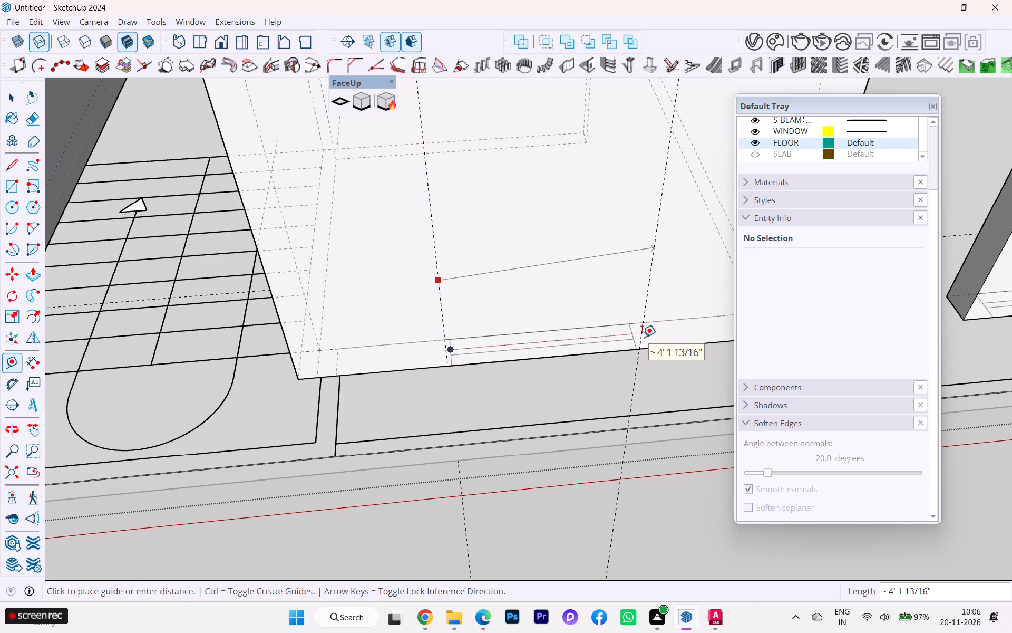
pyautogui.click(644, 345)
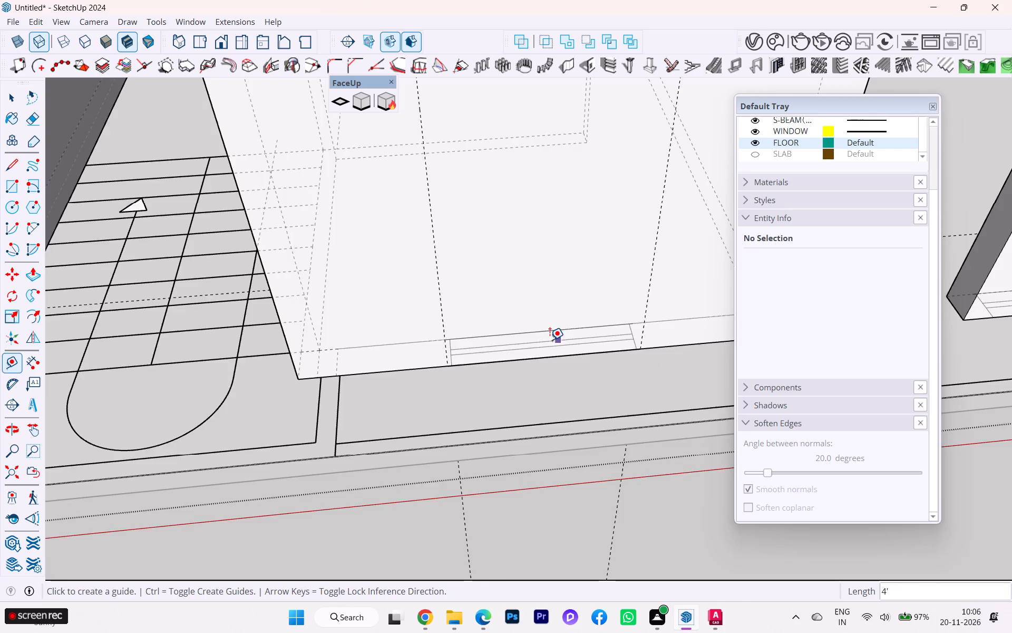
# Place a horizontal guide on the kitchen's front wall 3' above the wall's bottom edge.
pyautogui.scroll(-4, 544, 340)
pyautogui.click(534, 353)
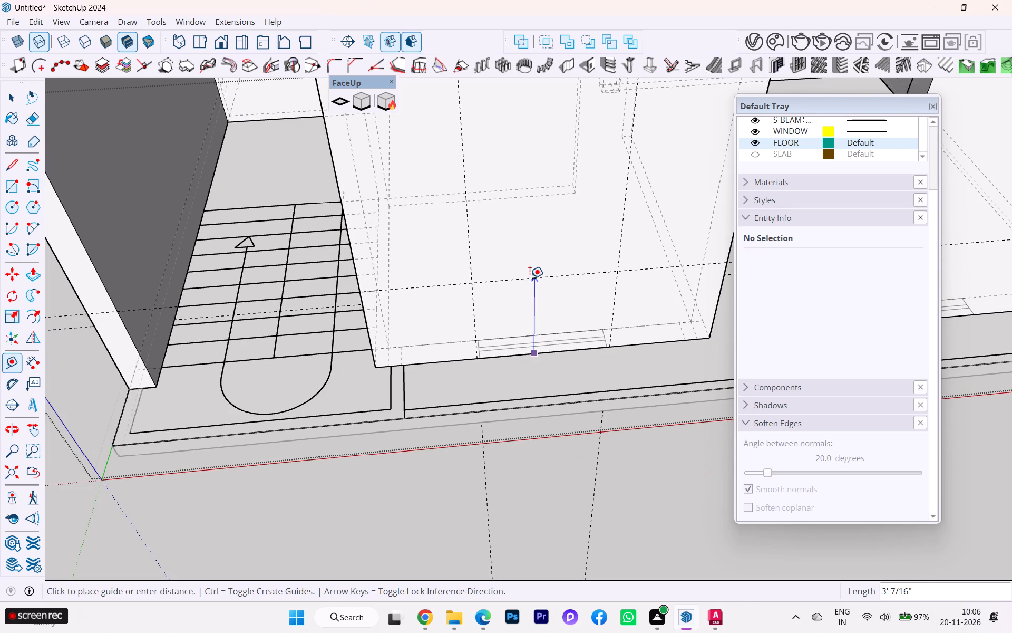
pyautogui.write("3'")
pyautogui.press('Return')
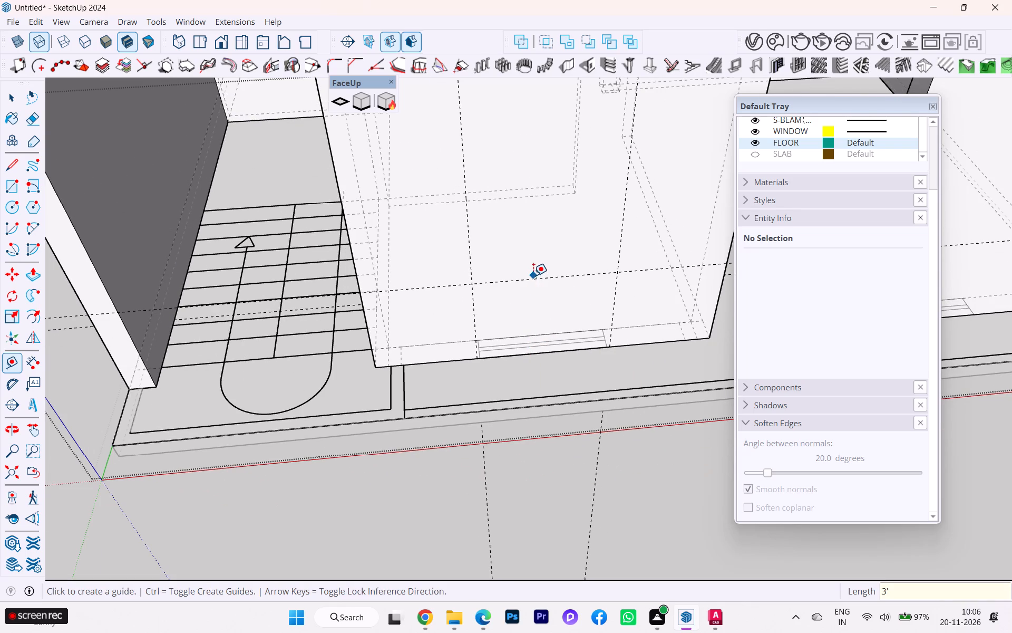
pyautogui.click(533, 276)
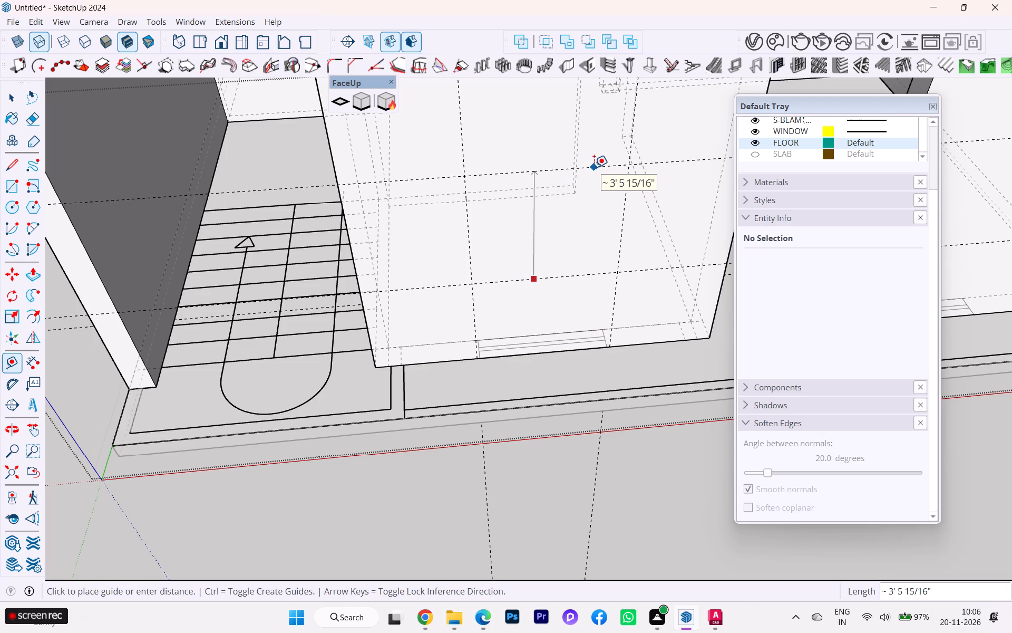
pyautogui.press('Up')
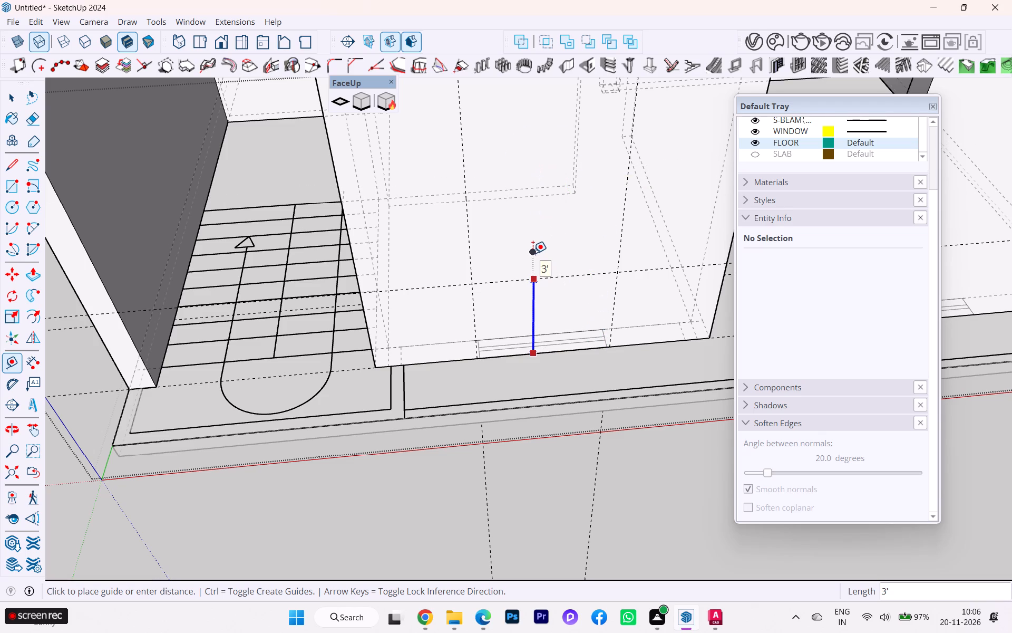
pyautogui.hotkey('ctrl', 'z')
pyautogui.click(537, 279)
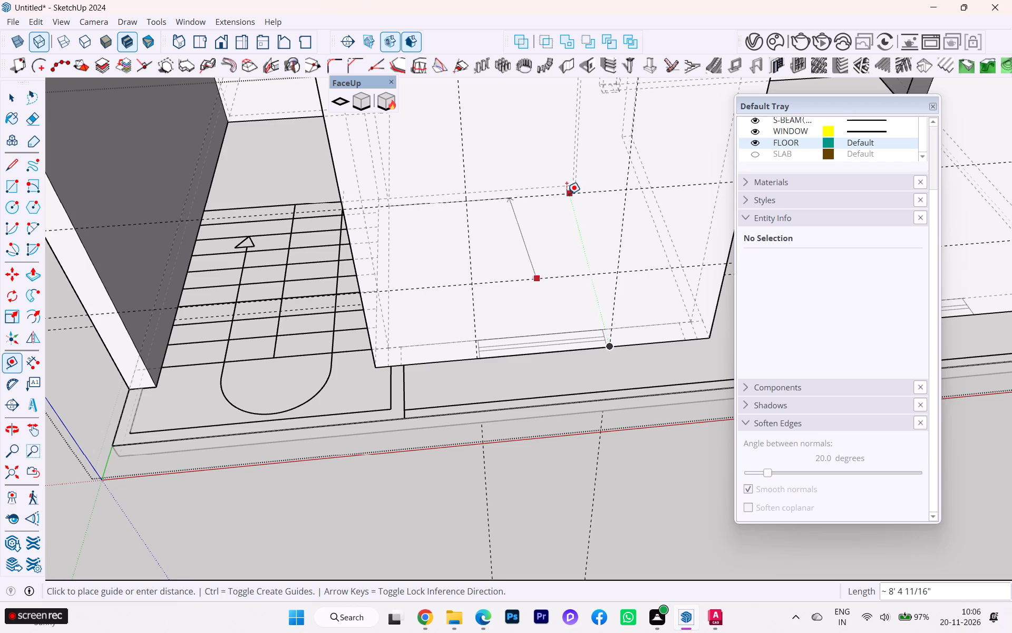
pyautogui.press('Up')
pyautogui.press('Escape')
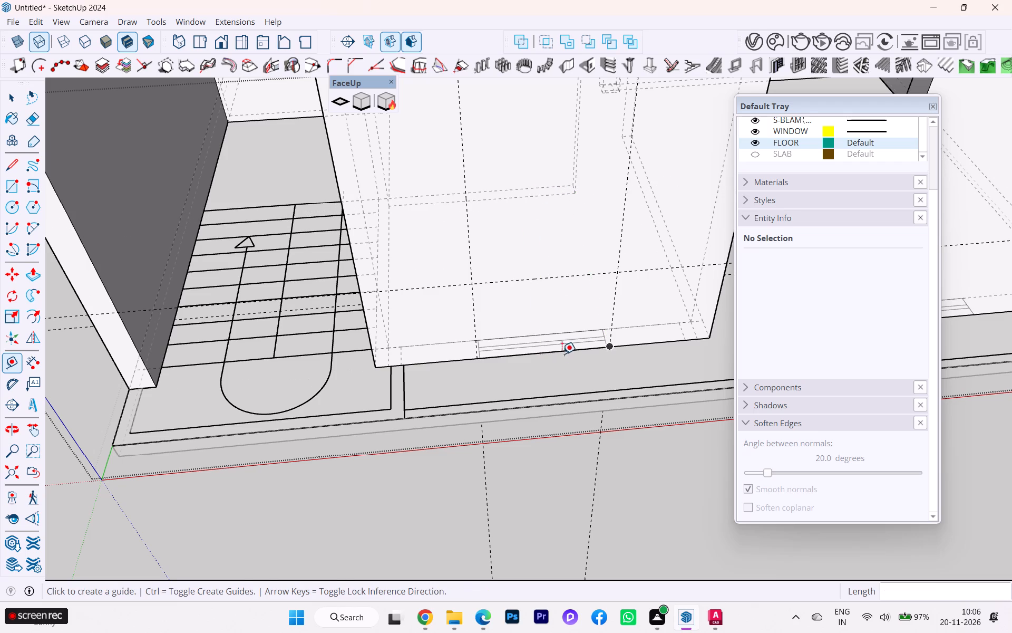
# Place a second horizontal guide on the kitchen's front wall 4' above the window sill guide.
pyautogui.click(532, 278)
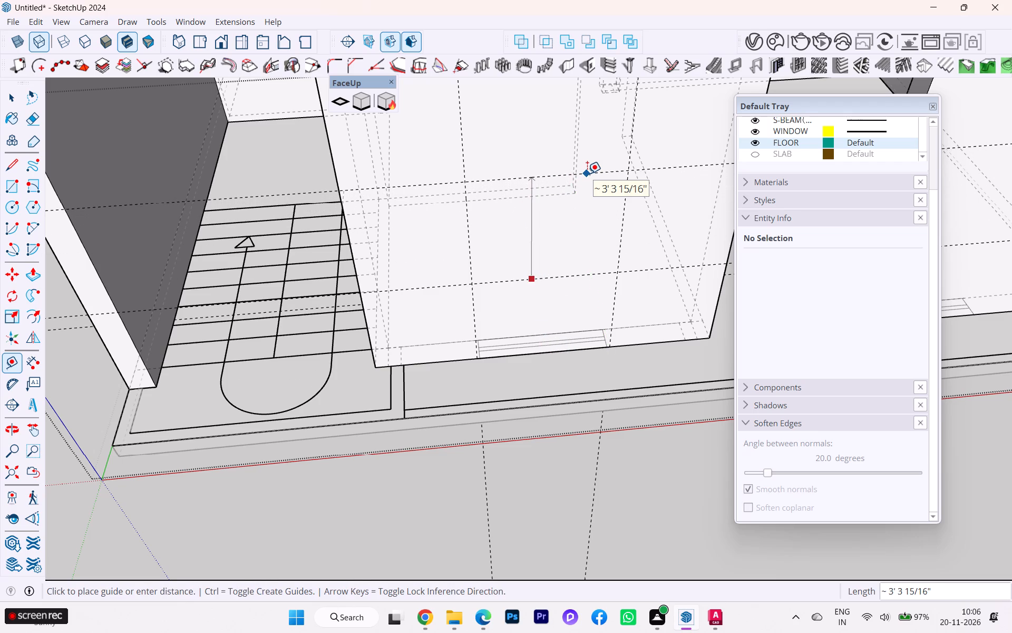
pyautogui.write("4'")
pyautogui.press('Return')
# Draw the window rectangle on the kitchen's front wall face between the four guides, 4' wide and about 4' high.
pyautogui.scroll(-3, 489, 170)
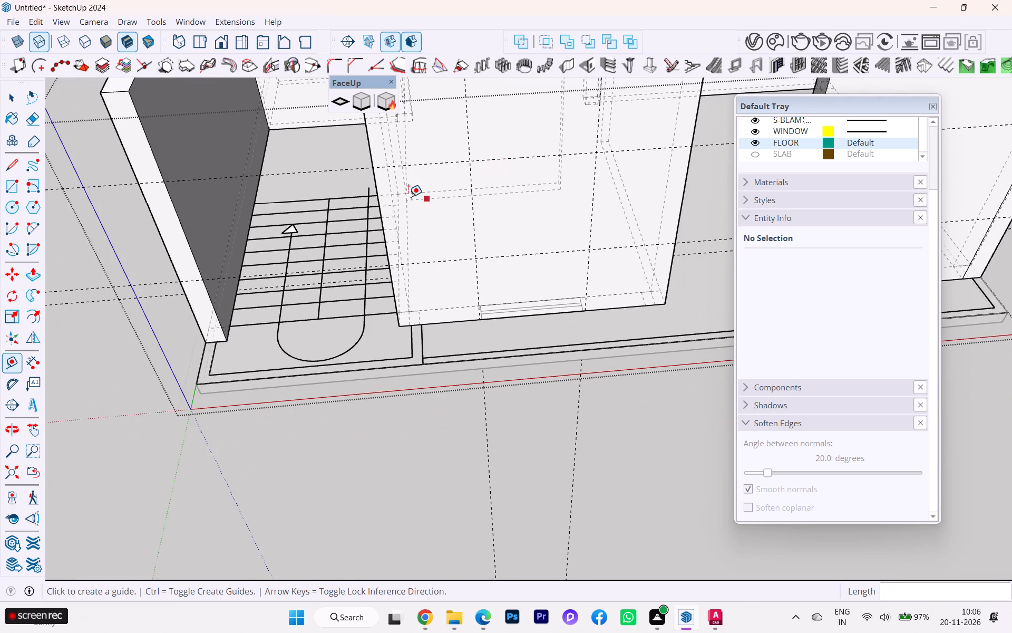
pyautogui.click(14, 102)
pyautogui.doubleClick(507, 200)
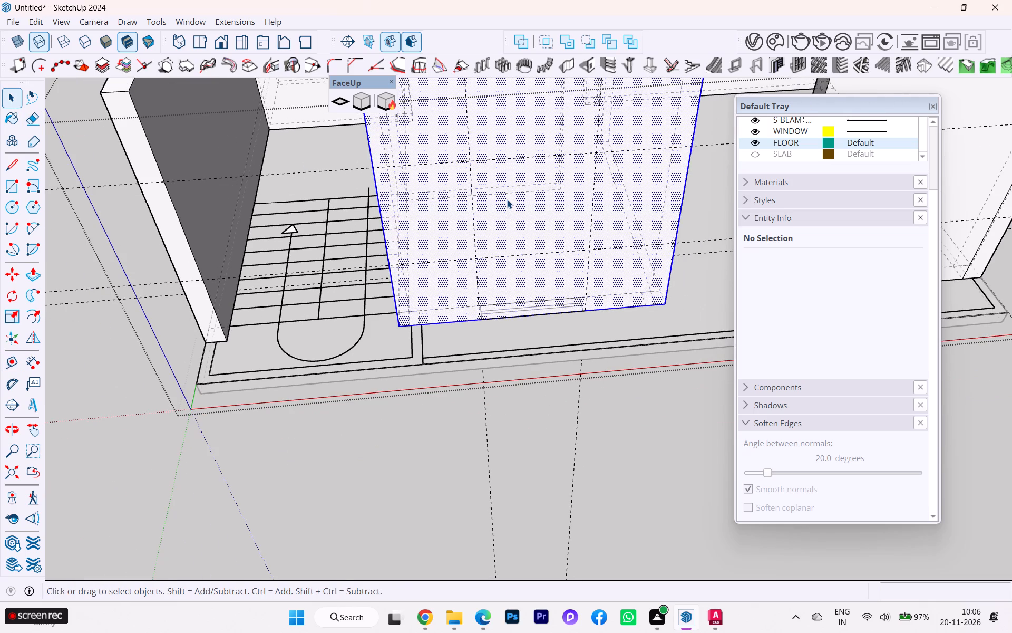
pyautogui.click(507, 199)
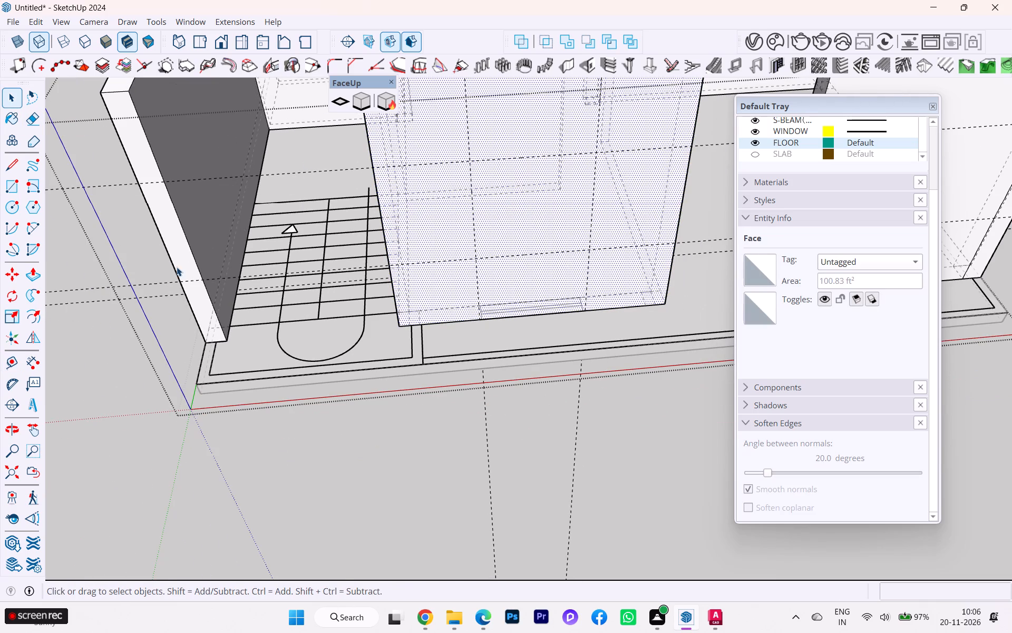
pyautogui.click(9, 191)
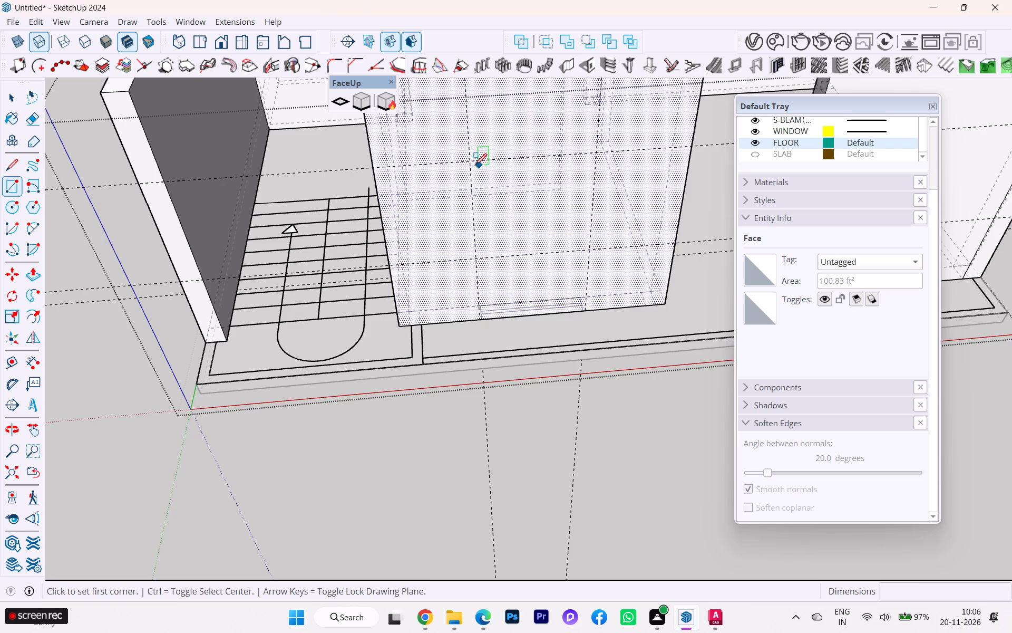
pyautogui.click(470, 160)
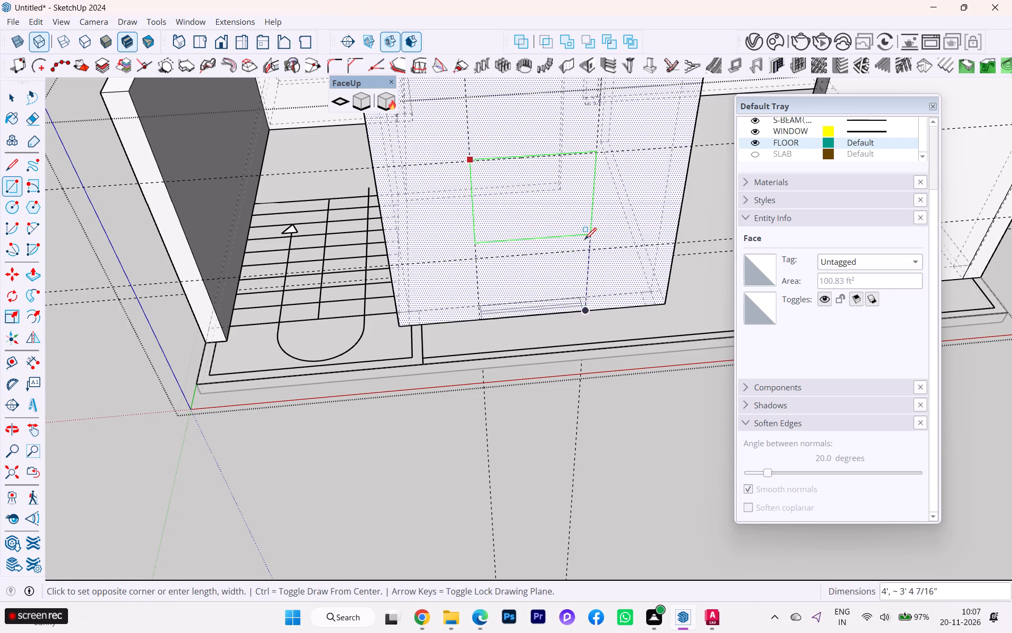
pyautogui.click(588, 252)
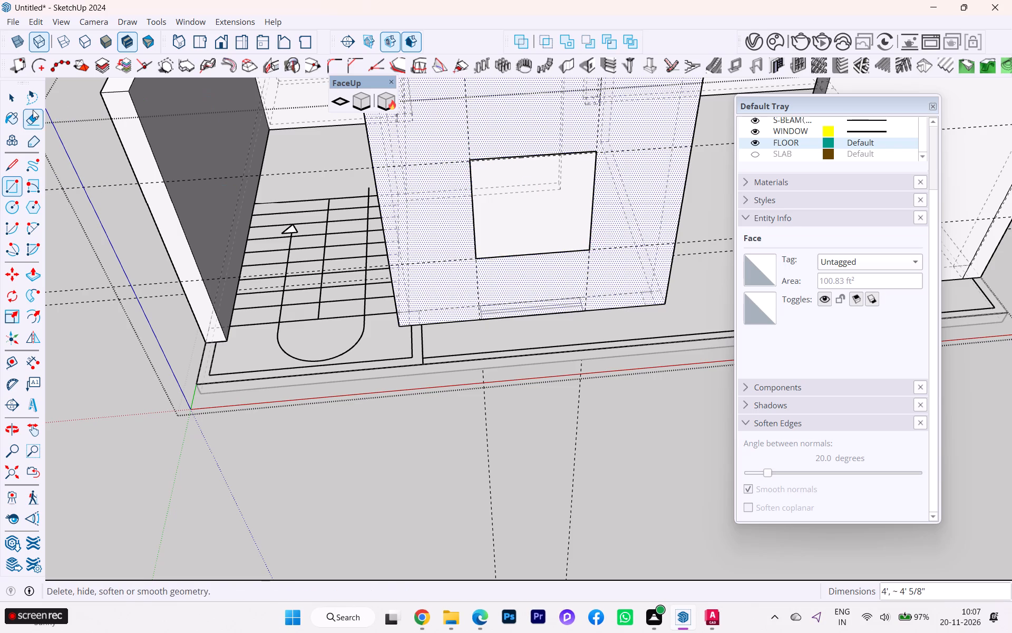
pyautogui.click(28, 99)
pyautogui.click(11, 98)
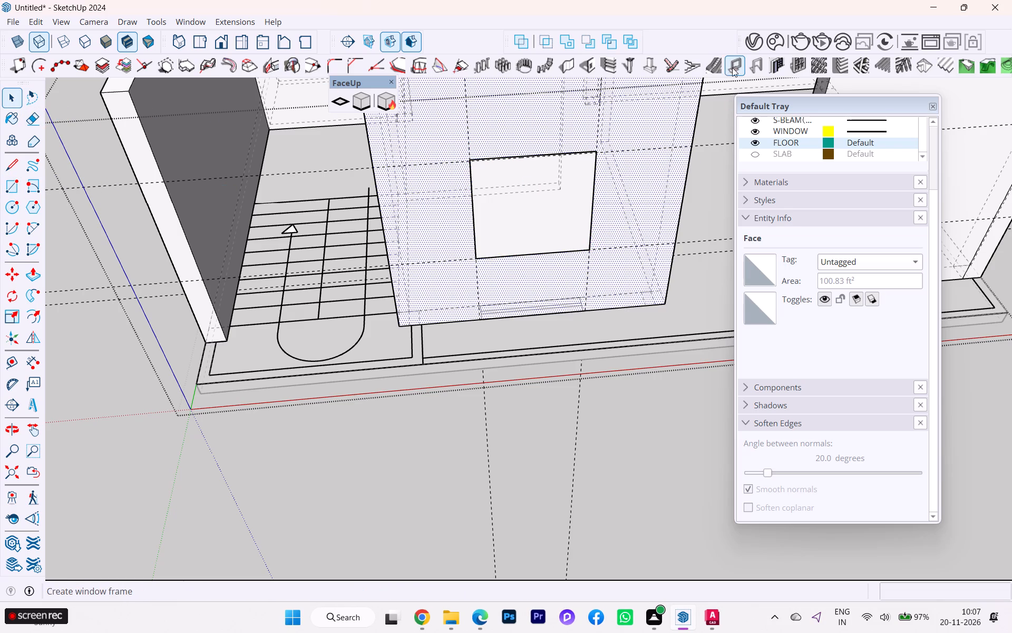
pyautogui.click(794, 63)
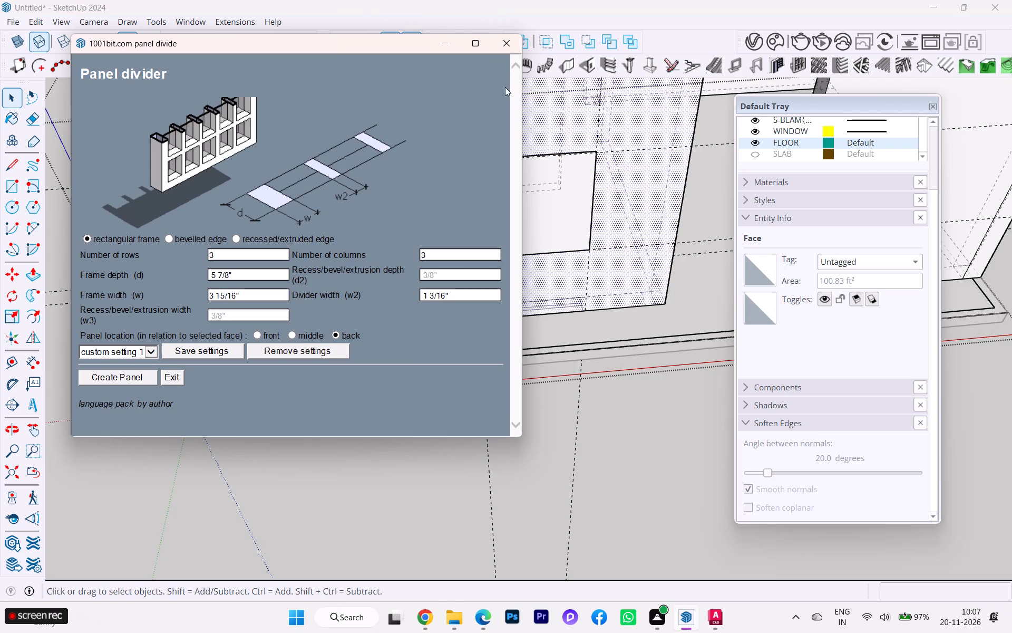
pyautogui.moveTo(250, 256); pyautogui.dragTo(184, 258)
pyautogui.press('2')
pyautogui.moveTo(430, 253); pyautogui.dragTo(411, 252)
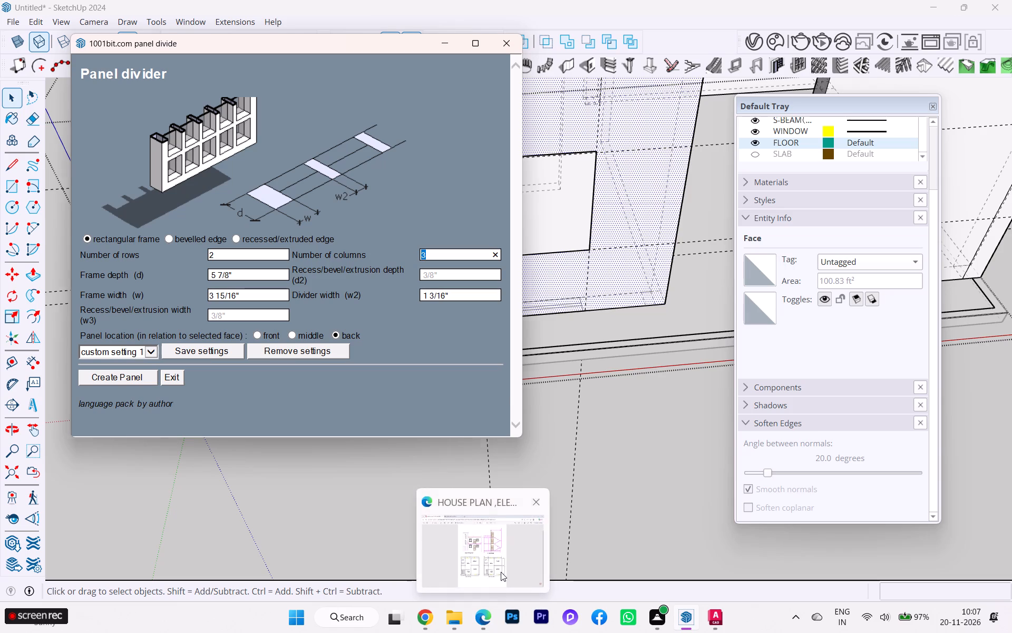
# Switch to Edge and examine the front elevation image in the ChatGPT house plan description.
pyautogui.click(501, 572)
pyautogui.click(242, 14)
pyautogui.scroll(4, 463, 261)
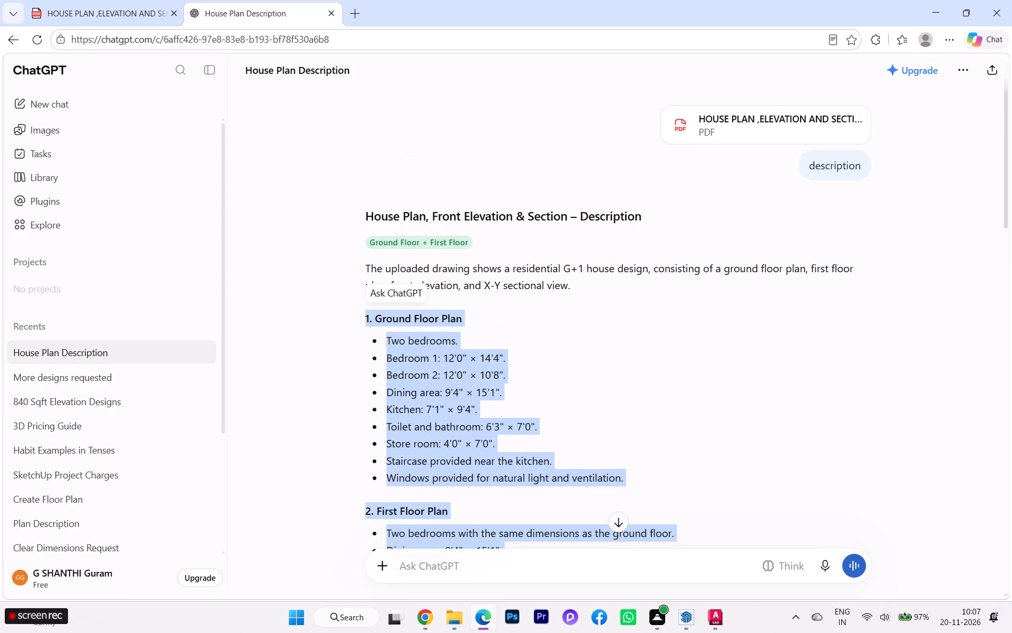
pyautogui.scroll(-8, 469, 265)
pyautogui.scroll(-3, 507, 301)
pyautogui.click(670, 329)
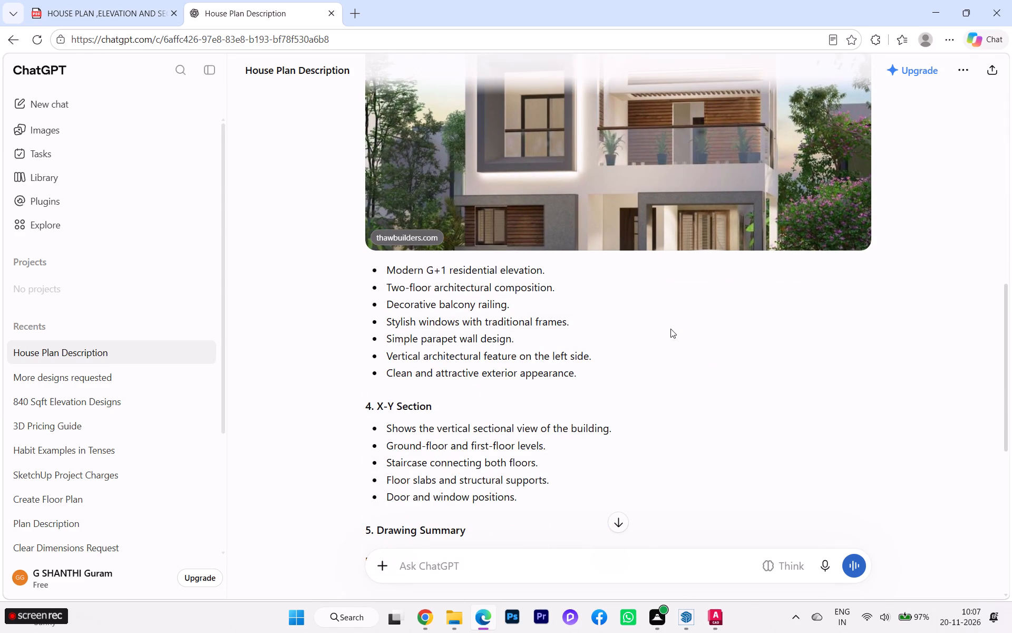
pyautogui.scroll(1, 661, 301)
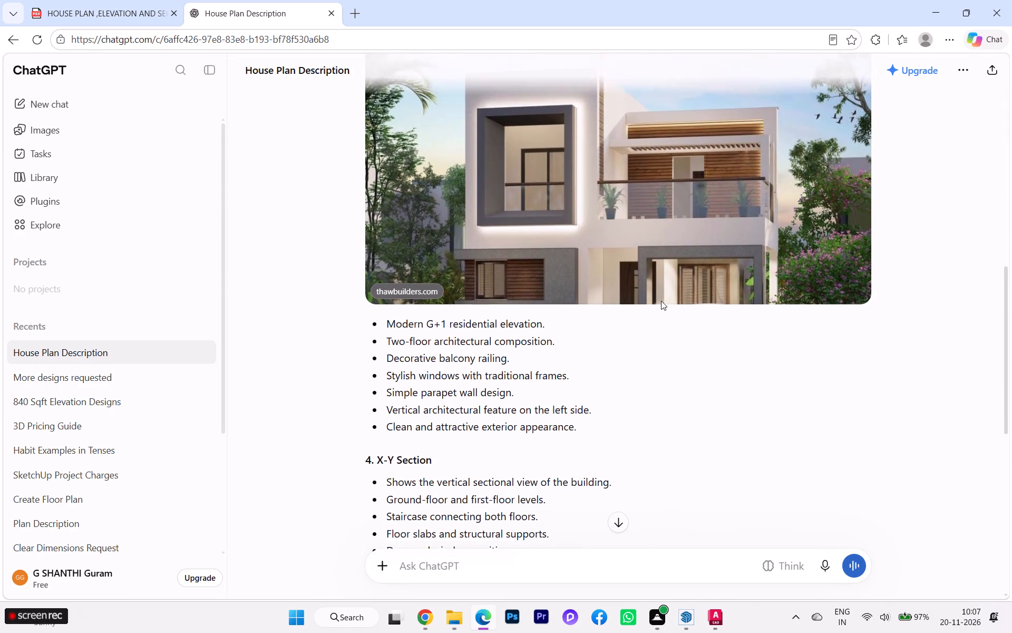
pyautogui.scroll(1, 661, 301)
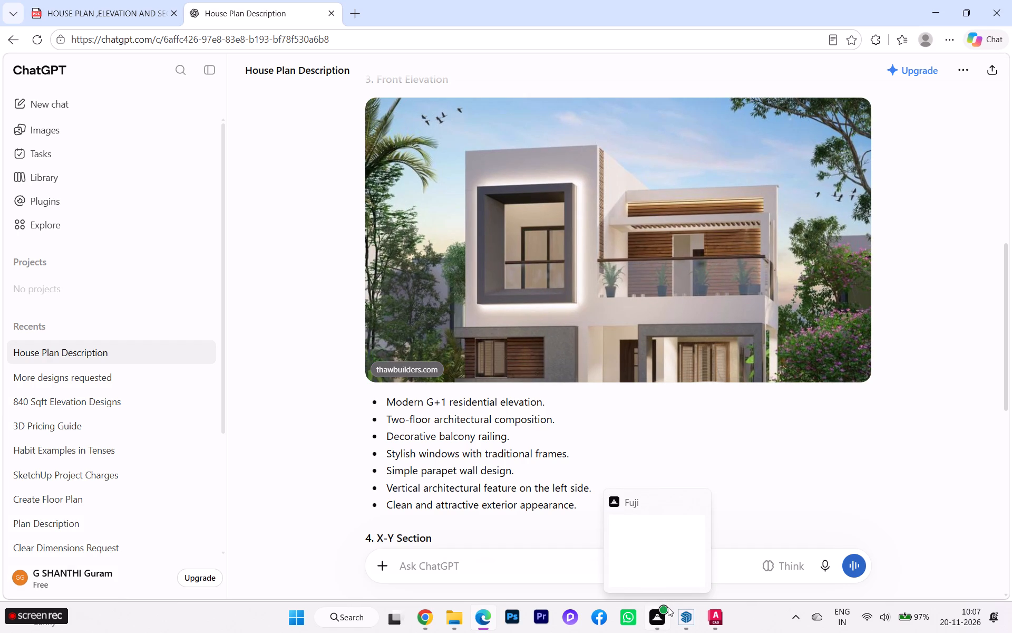
pyautogui.click(707, 547)
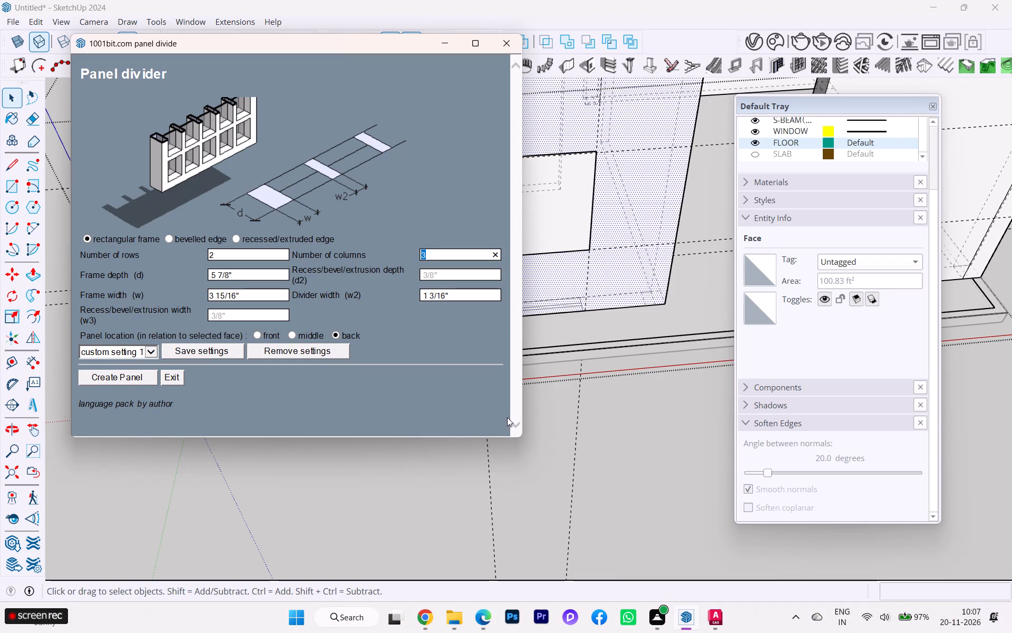
# Examine the windows in the imported front elevation drawing, moving the Panel divider dialog aside and closing it without creating a panel.
pyautogui.scroll(-2, 474, 347)
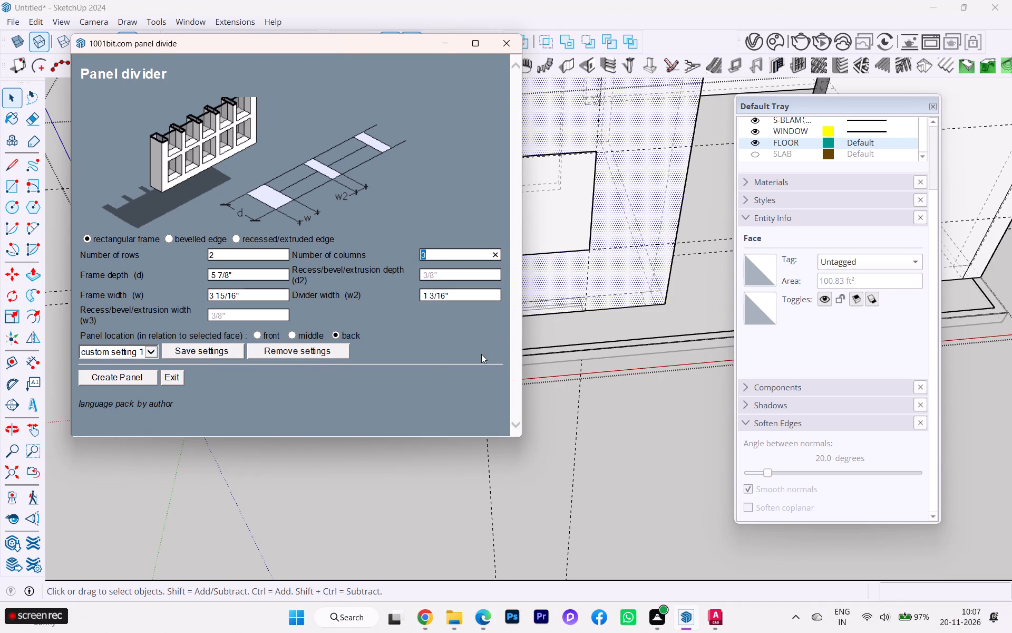
pyautogui.scroll(-1, 481, 354)
pyautogui.moveTo(388, 38); pyautogui.dragTo(464, 231)
pyautogui.scroll(-6, 466, 253)
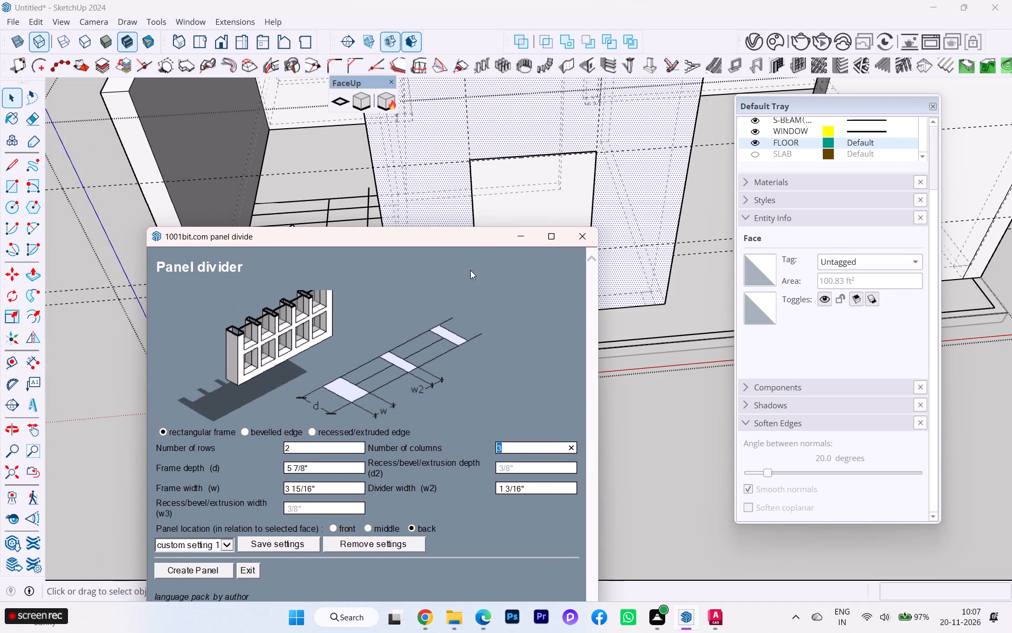
pyautogui.scroll(-2, 470, 270)
pyautogui.scroll(-3, 611, 241)
pyautogui.scroll(-10, 664, 304)
pyautogui.scroll(1, 656, 373)
pyautogui.scroll(-4, 654, 376)
pyautogui.scroll(1, 646, 378)
pyautogui.scroll(-1, 646, 378)
pyautogui.scroll(1, 644, 373)
pyautogui.scroll(-2, 644, 373)
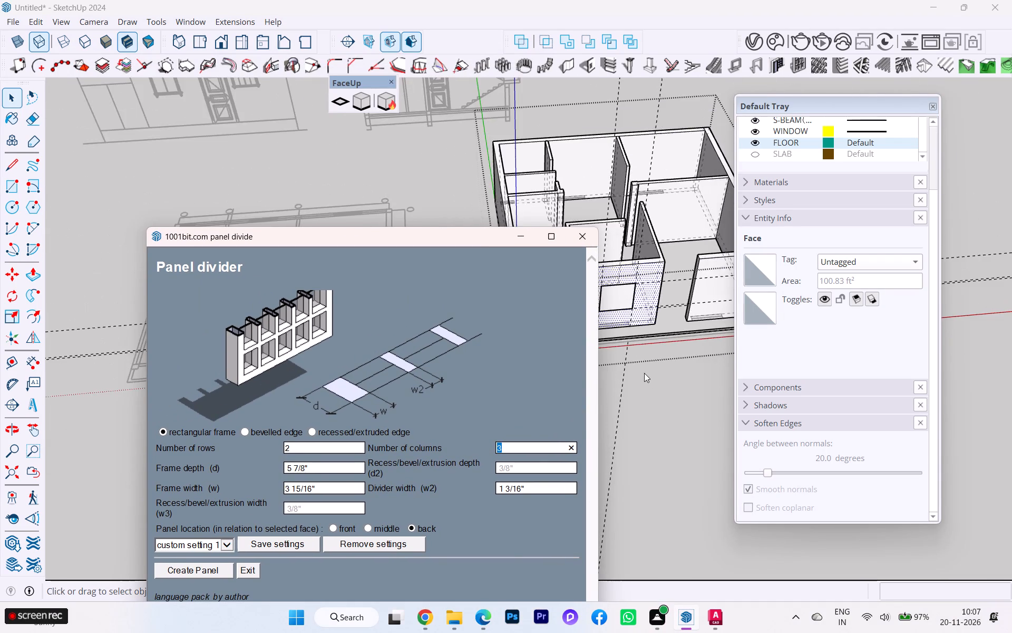
pyautogui.scroll(-1, 644, 373)
pyautogui.scroll(3, 245, 94)
pyautogui.scroll(11, 189, 109)
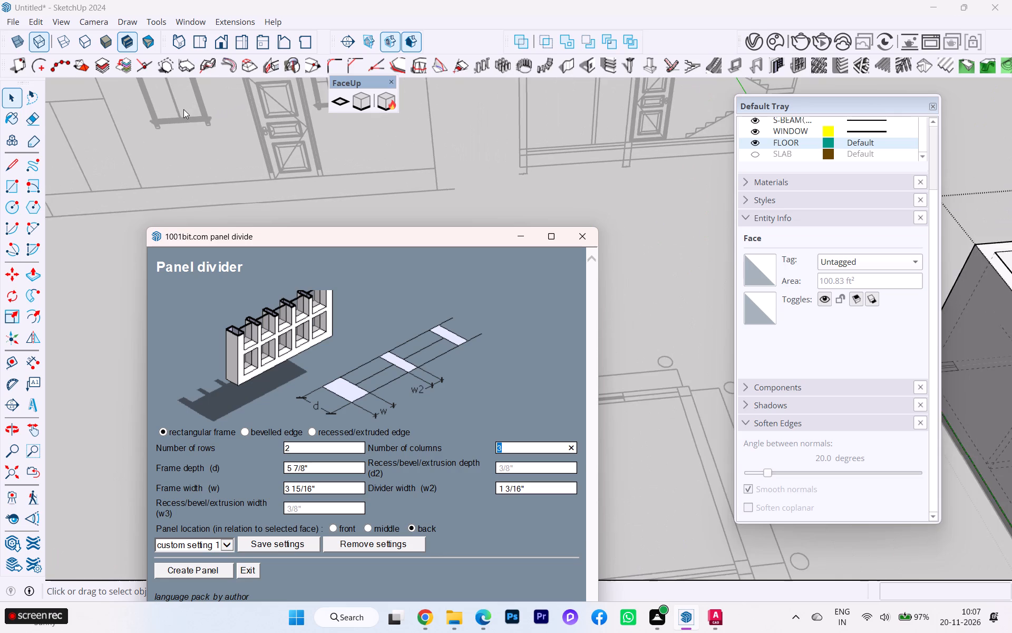
pyautogui.scroll(1, 183, 109)
pyautogui.scroll(-1, 183, 109)
pyautogui.scroll(2, 183, 109)
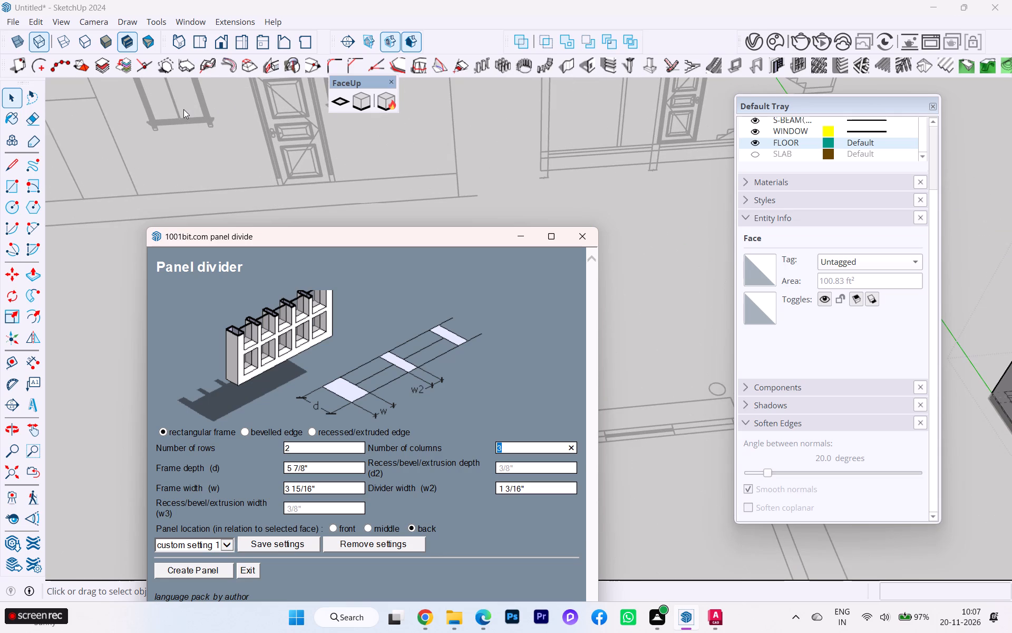
pyautogui.scroll(1, 183, 109)
pyautogui.scroll(-6, 183, 109)
pyautogui.scroll(-6, 220, 135)
pyautogui.scroll(4, 239, 149)
pyautogui.scroll(-2, 239, 148)
pyautogui.scroll(1, 237, 147)
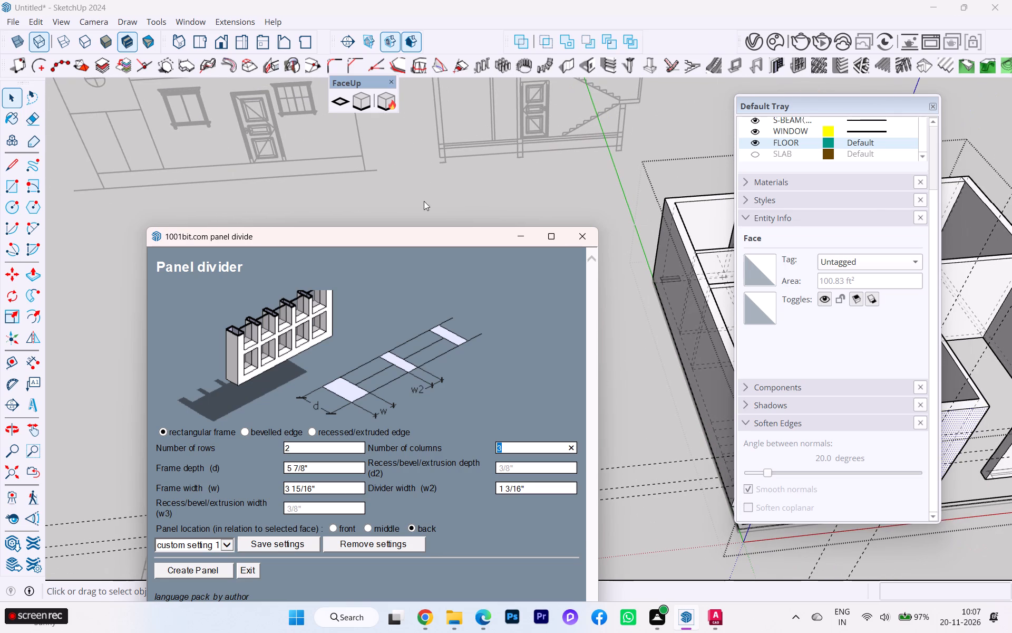
pyautogui.click(579, 235)
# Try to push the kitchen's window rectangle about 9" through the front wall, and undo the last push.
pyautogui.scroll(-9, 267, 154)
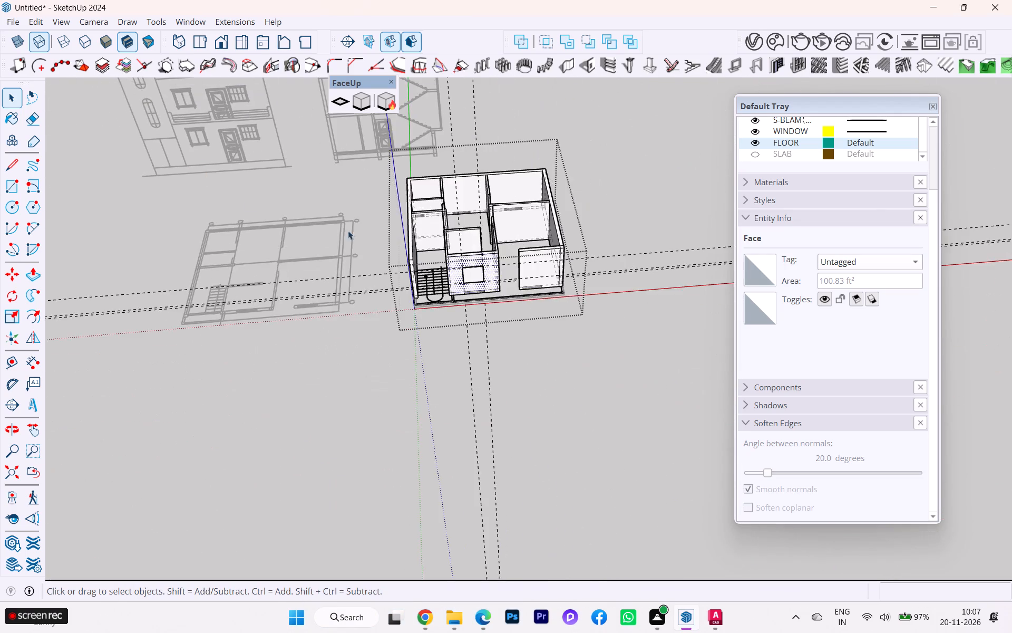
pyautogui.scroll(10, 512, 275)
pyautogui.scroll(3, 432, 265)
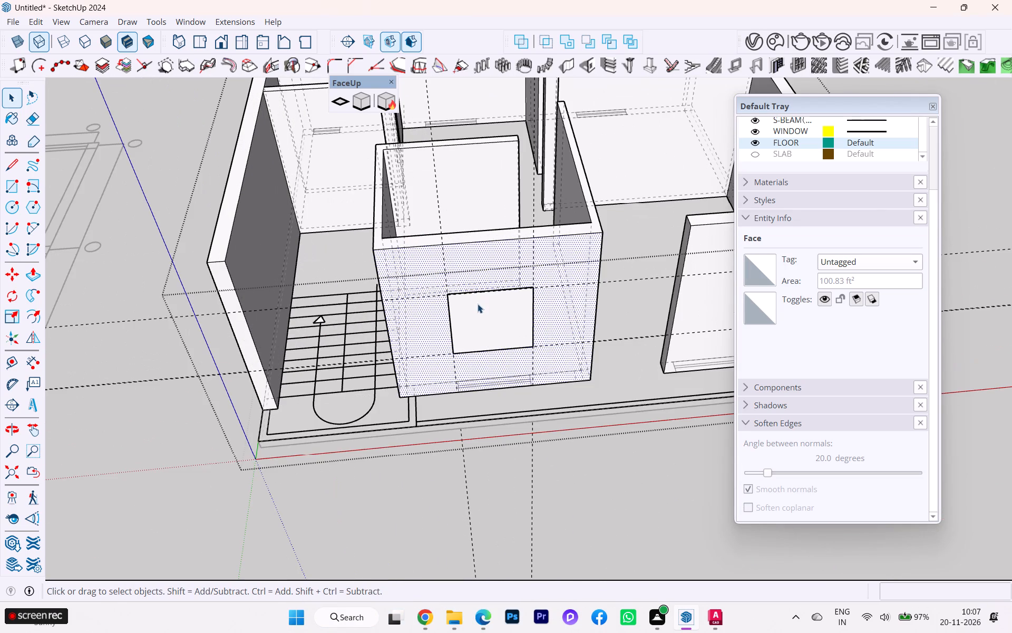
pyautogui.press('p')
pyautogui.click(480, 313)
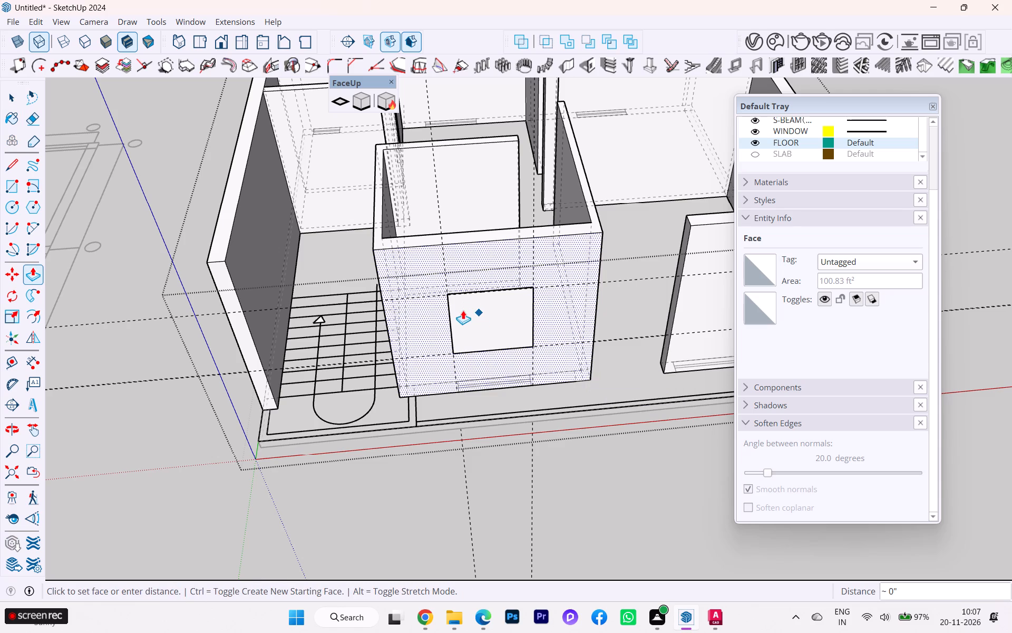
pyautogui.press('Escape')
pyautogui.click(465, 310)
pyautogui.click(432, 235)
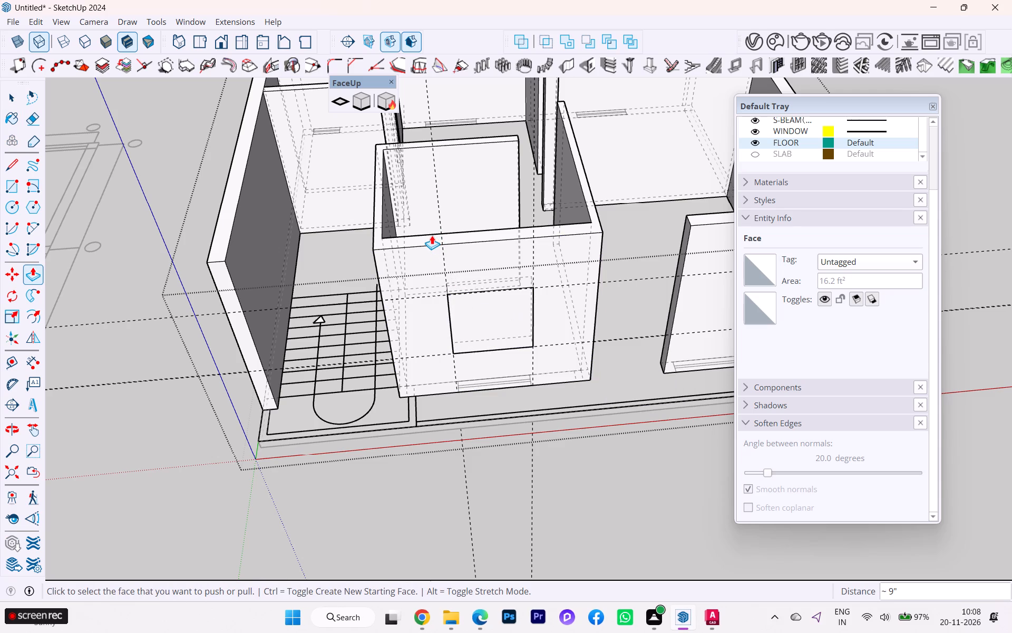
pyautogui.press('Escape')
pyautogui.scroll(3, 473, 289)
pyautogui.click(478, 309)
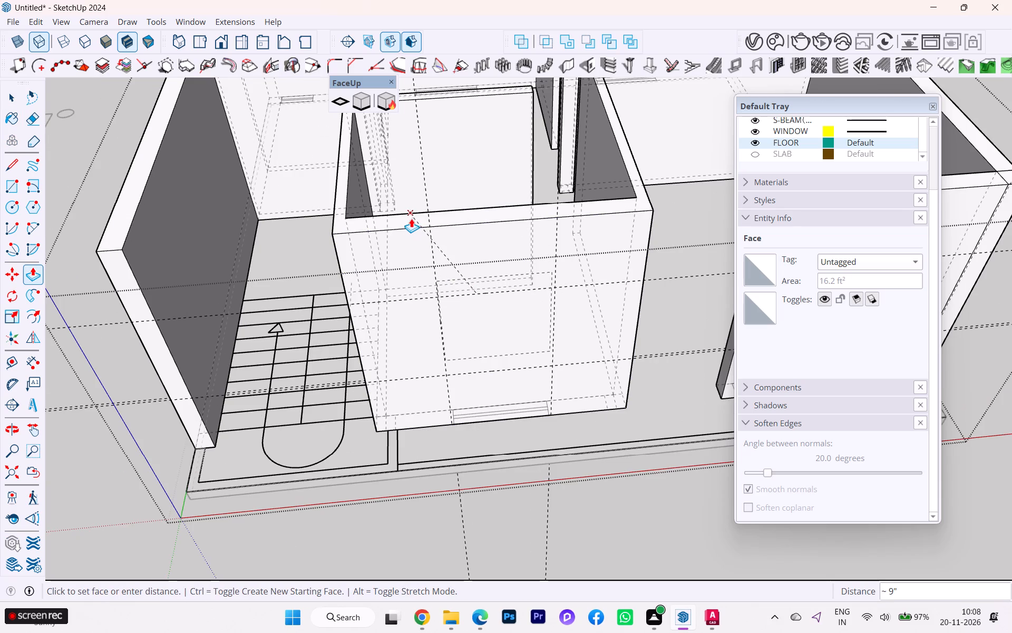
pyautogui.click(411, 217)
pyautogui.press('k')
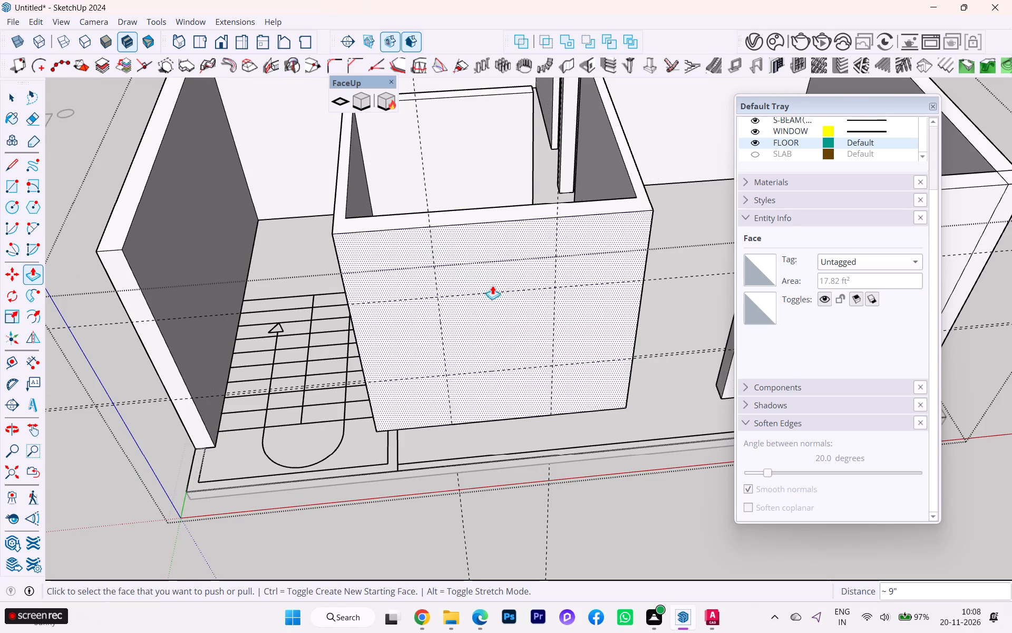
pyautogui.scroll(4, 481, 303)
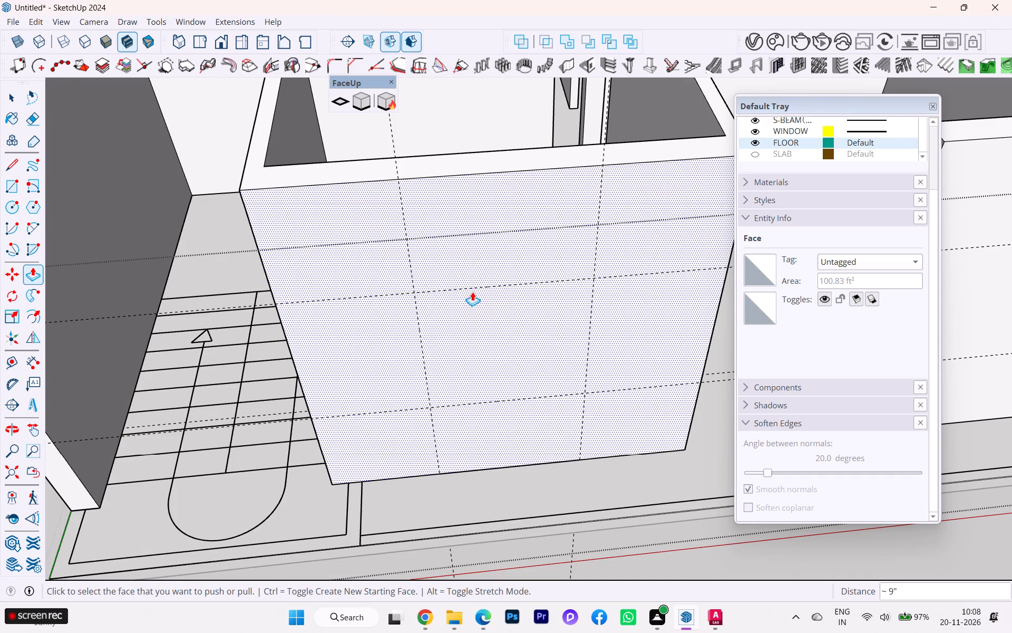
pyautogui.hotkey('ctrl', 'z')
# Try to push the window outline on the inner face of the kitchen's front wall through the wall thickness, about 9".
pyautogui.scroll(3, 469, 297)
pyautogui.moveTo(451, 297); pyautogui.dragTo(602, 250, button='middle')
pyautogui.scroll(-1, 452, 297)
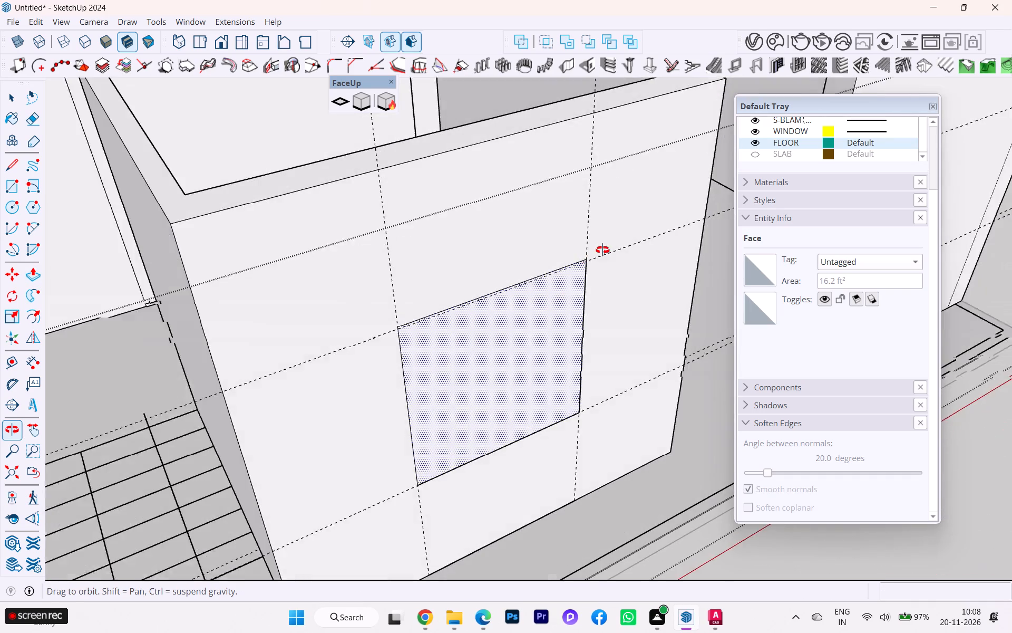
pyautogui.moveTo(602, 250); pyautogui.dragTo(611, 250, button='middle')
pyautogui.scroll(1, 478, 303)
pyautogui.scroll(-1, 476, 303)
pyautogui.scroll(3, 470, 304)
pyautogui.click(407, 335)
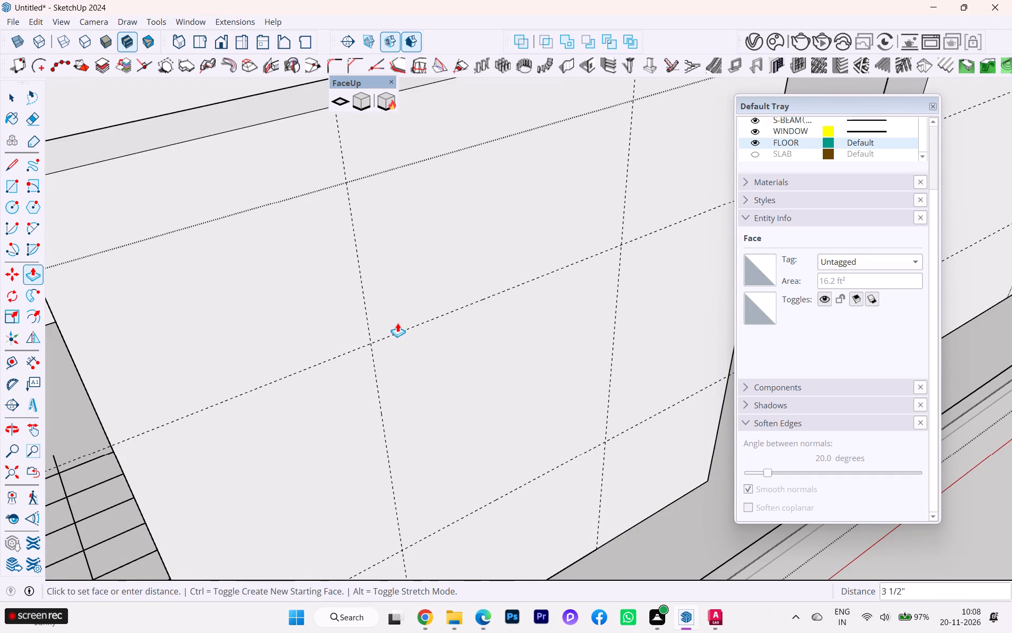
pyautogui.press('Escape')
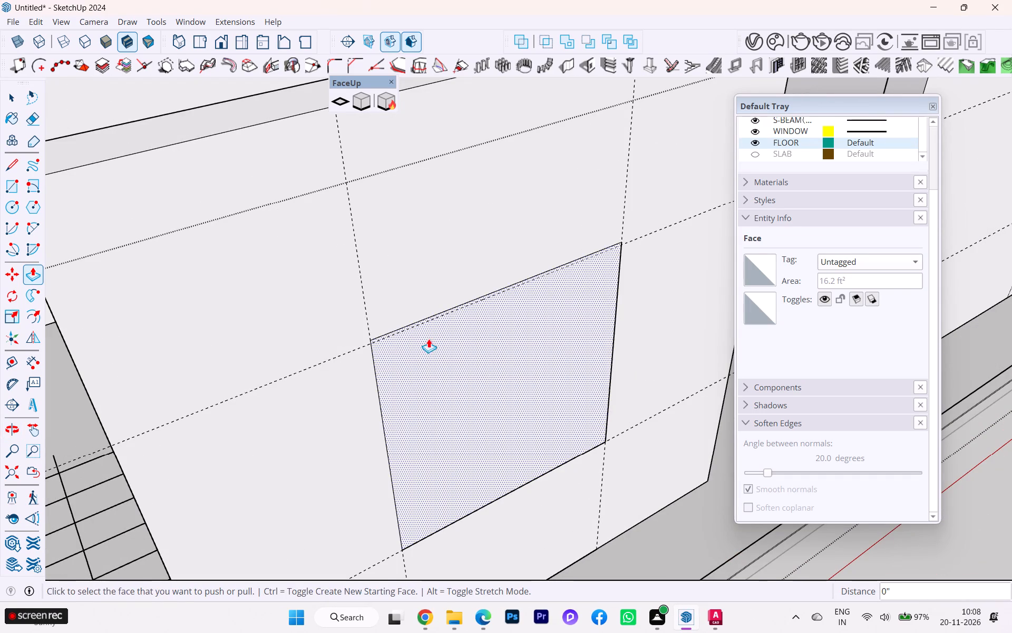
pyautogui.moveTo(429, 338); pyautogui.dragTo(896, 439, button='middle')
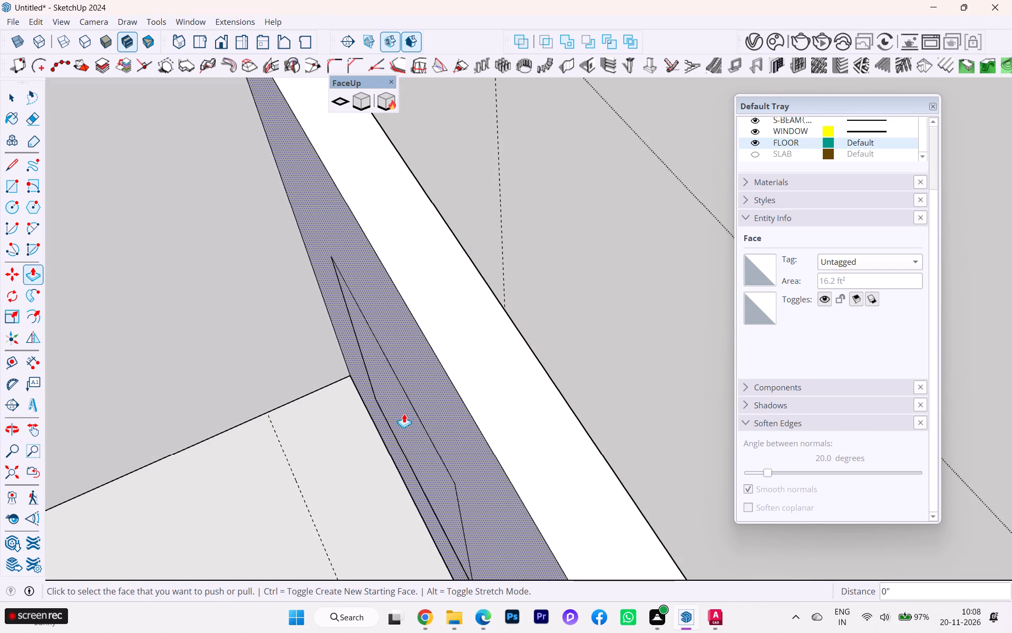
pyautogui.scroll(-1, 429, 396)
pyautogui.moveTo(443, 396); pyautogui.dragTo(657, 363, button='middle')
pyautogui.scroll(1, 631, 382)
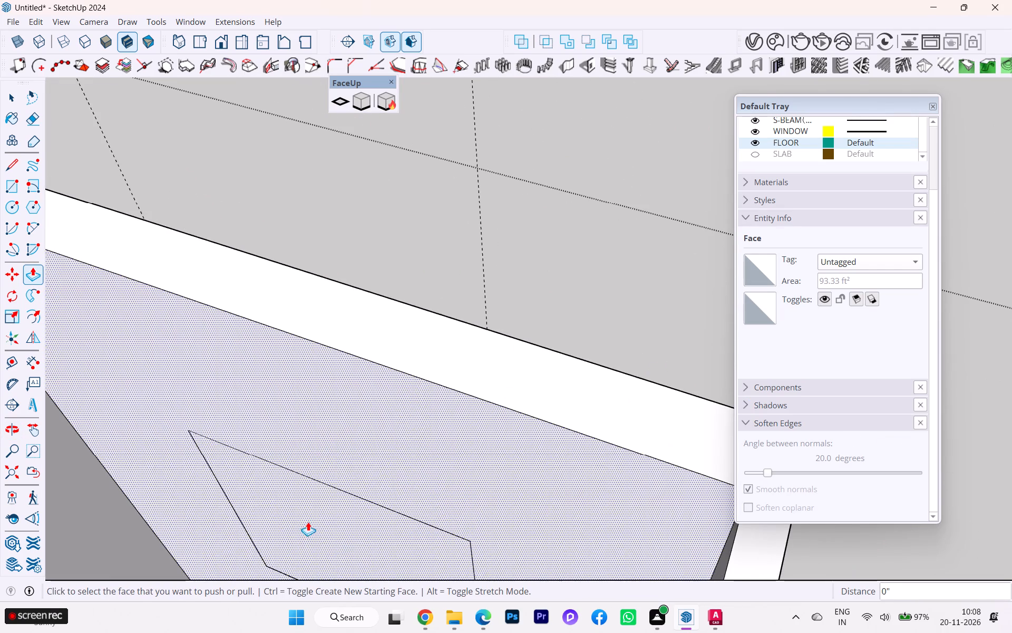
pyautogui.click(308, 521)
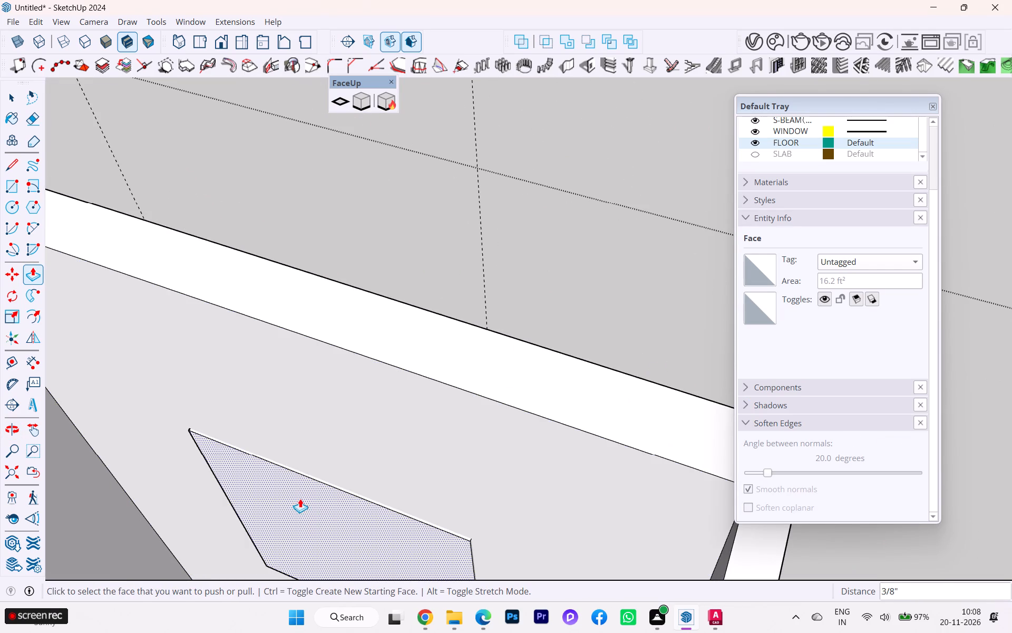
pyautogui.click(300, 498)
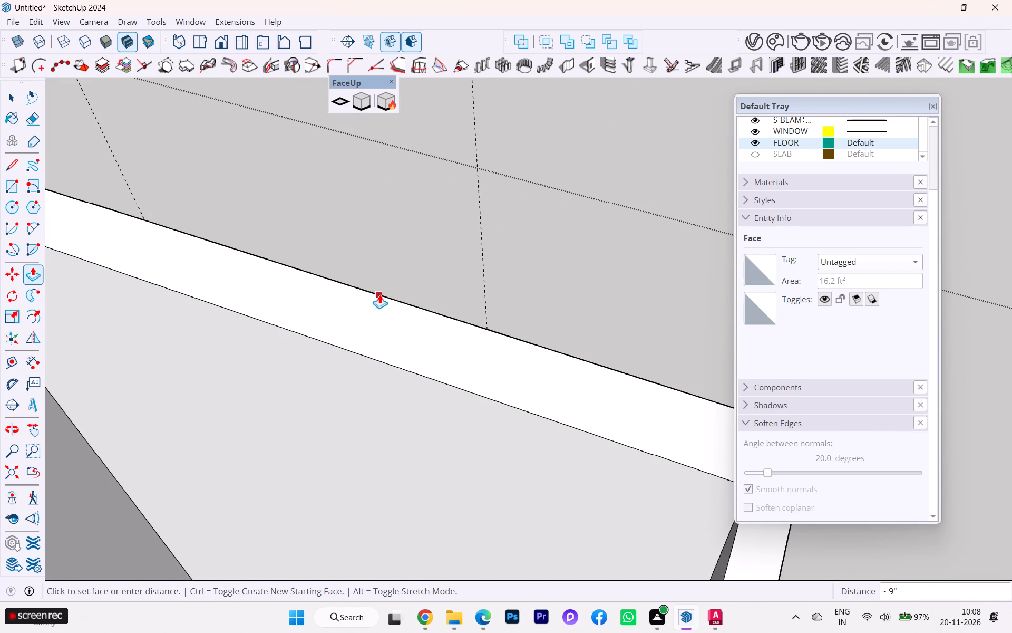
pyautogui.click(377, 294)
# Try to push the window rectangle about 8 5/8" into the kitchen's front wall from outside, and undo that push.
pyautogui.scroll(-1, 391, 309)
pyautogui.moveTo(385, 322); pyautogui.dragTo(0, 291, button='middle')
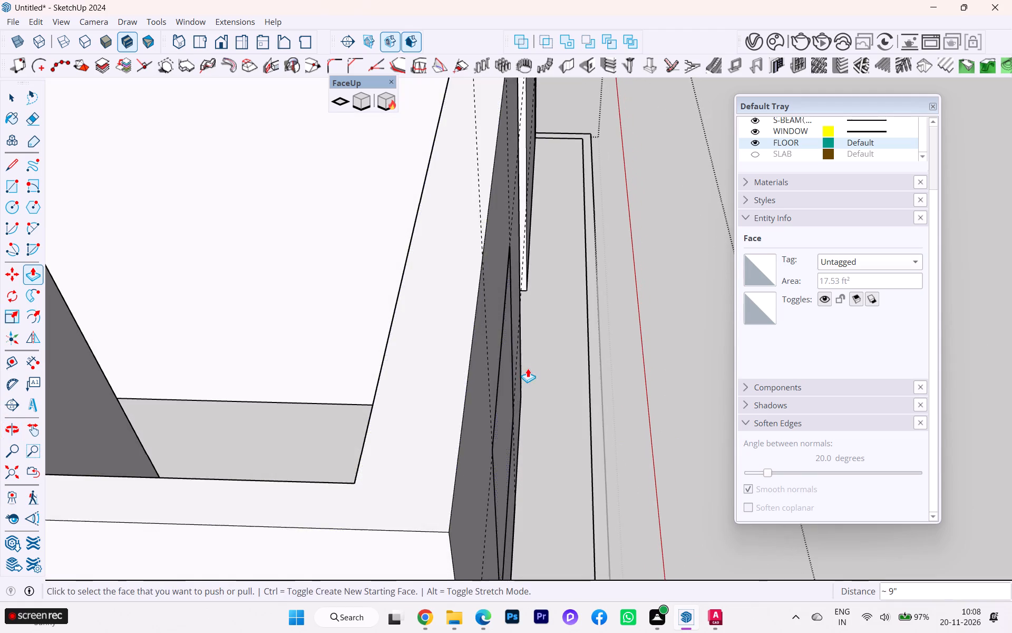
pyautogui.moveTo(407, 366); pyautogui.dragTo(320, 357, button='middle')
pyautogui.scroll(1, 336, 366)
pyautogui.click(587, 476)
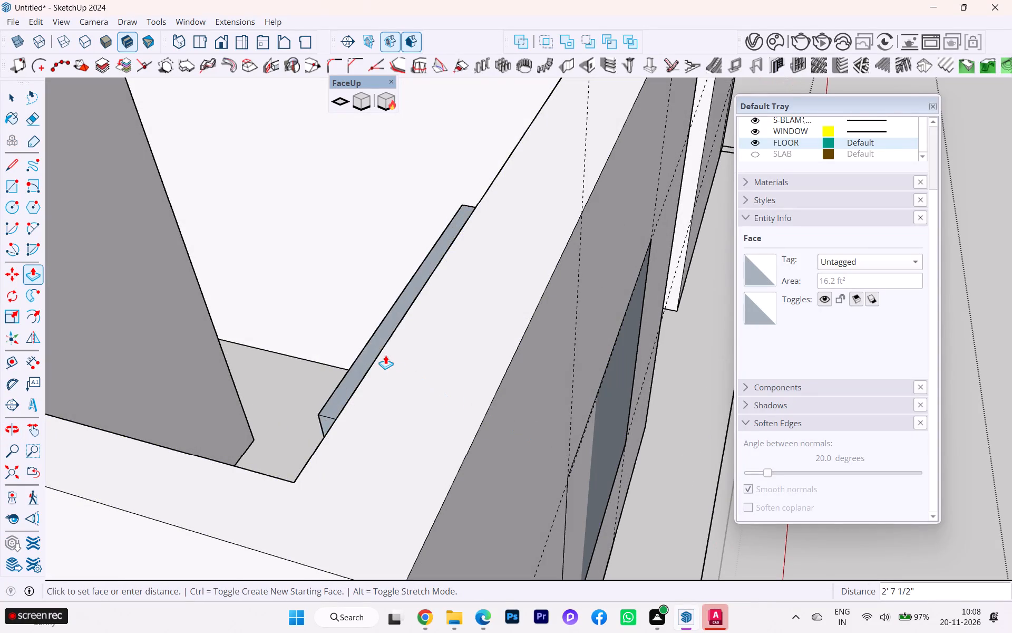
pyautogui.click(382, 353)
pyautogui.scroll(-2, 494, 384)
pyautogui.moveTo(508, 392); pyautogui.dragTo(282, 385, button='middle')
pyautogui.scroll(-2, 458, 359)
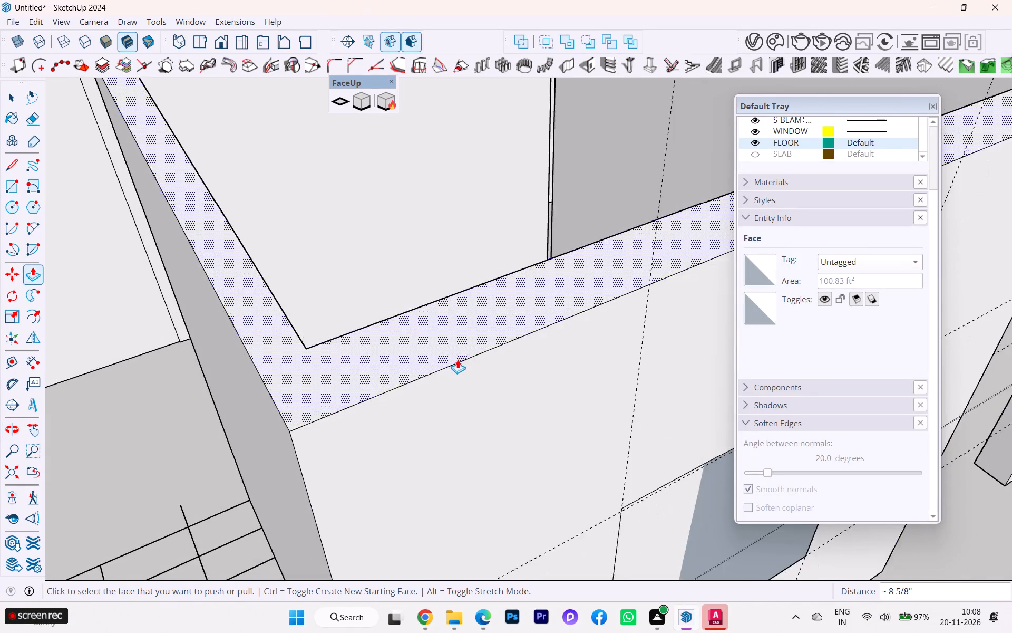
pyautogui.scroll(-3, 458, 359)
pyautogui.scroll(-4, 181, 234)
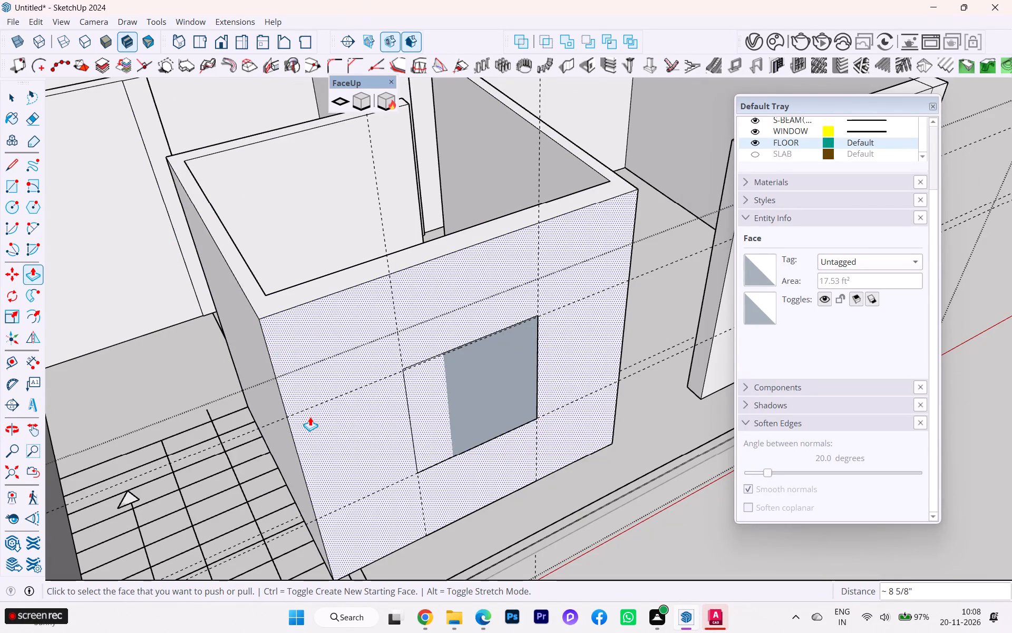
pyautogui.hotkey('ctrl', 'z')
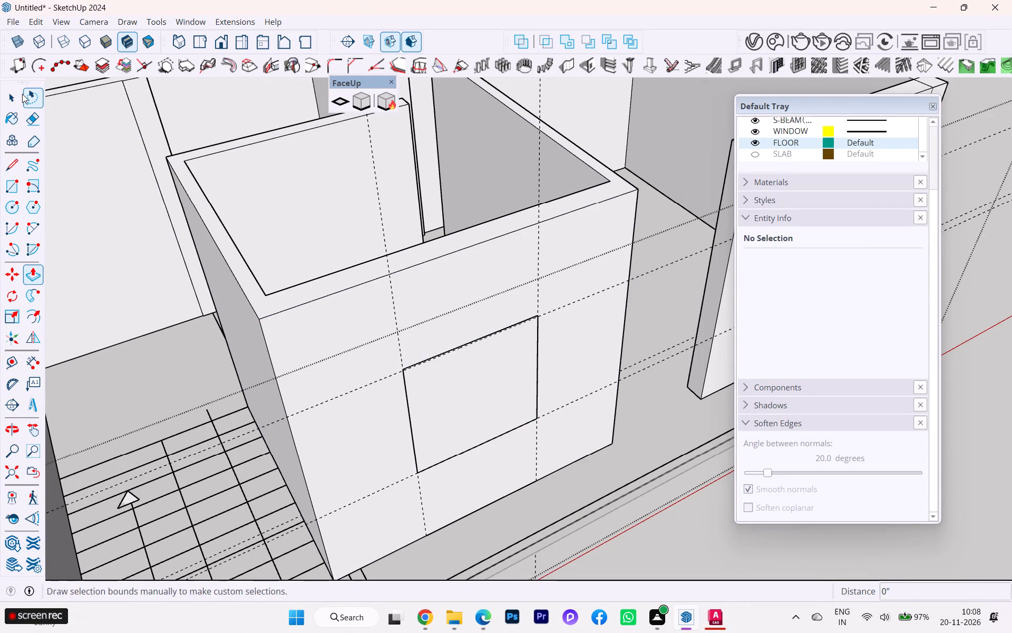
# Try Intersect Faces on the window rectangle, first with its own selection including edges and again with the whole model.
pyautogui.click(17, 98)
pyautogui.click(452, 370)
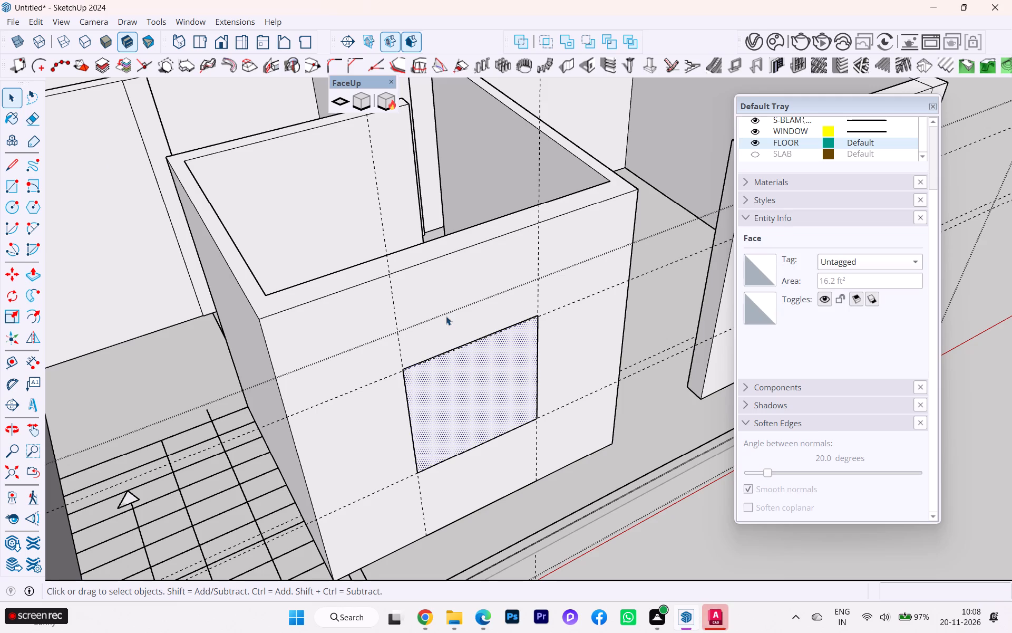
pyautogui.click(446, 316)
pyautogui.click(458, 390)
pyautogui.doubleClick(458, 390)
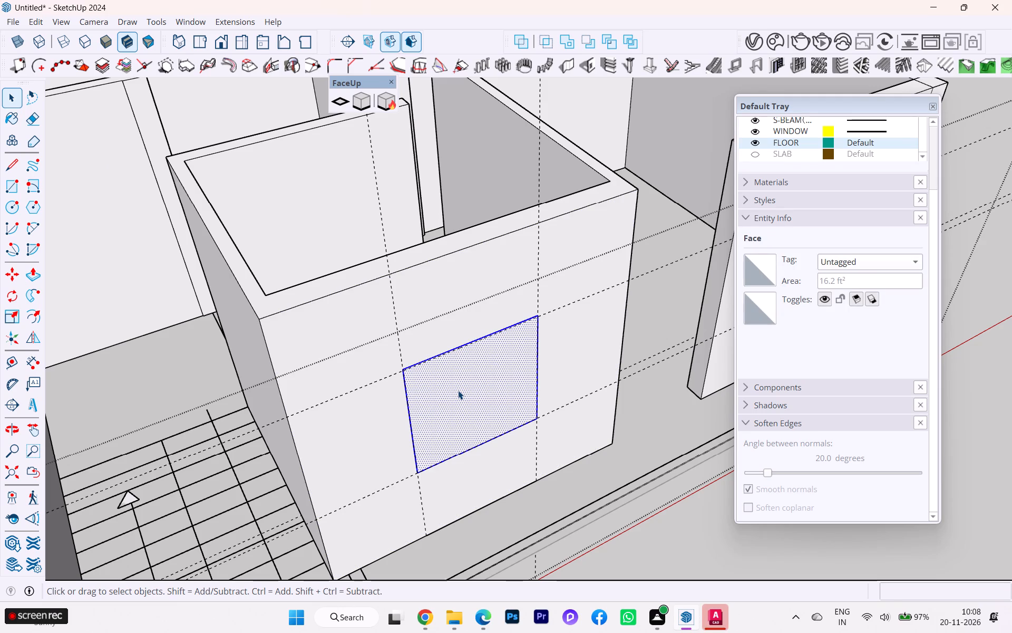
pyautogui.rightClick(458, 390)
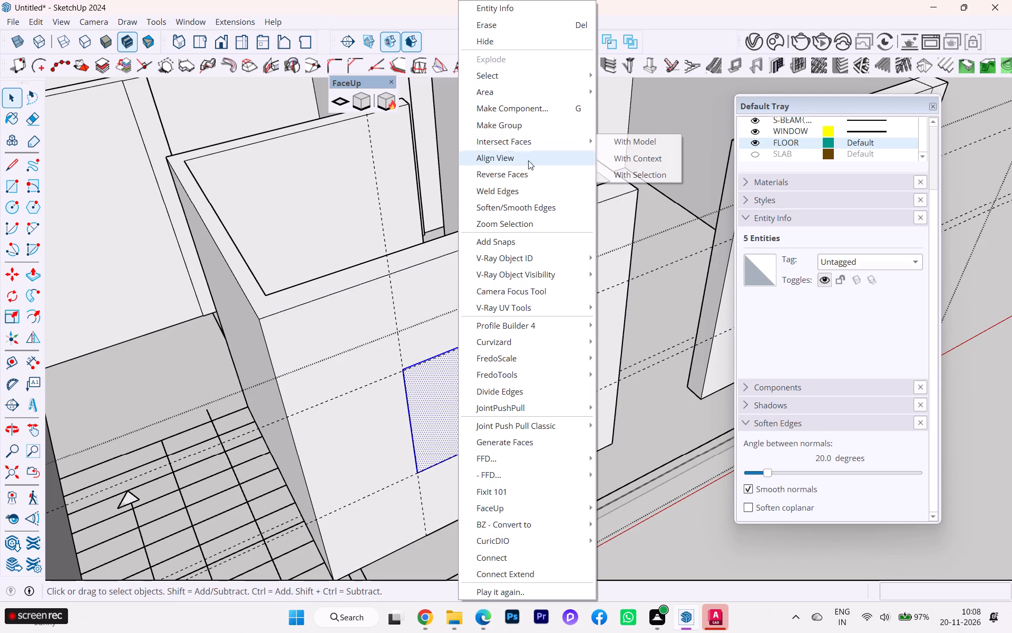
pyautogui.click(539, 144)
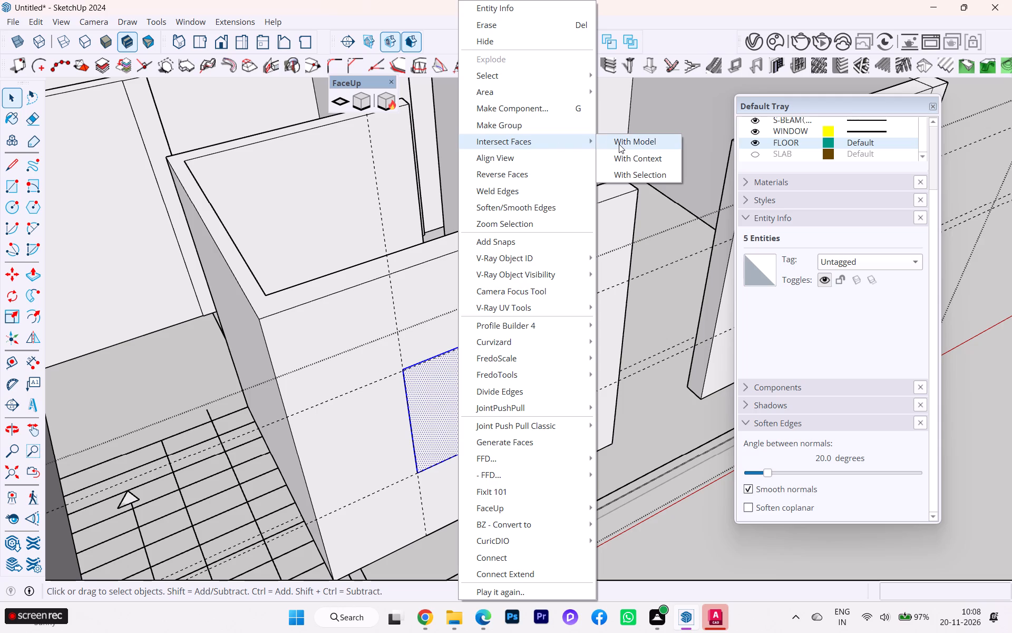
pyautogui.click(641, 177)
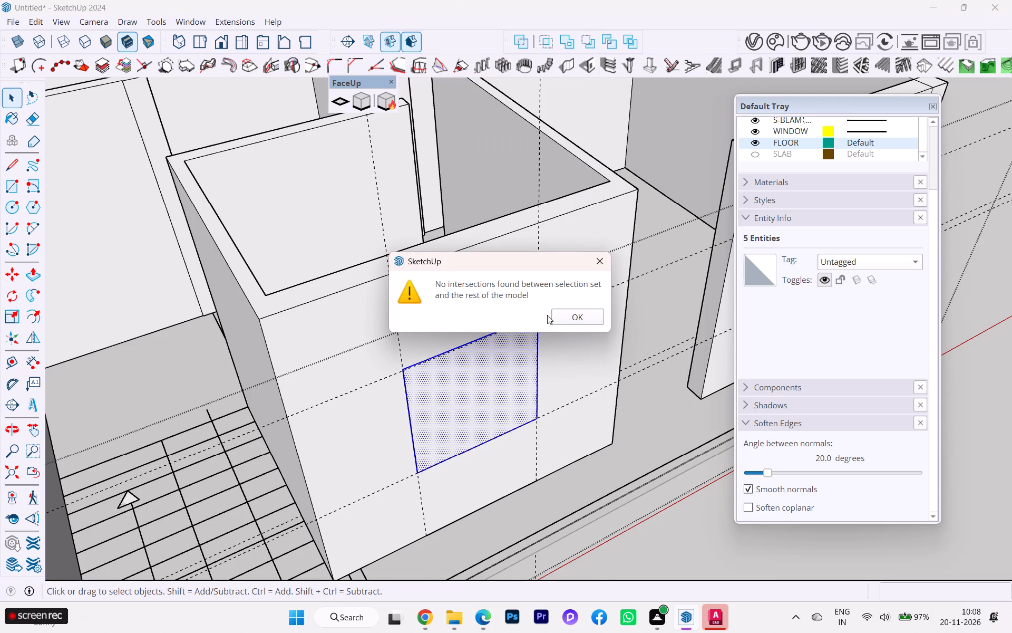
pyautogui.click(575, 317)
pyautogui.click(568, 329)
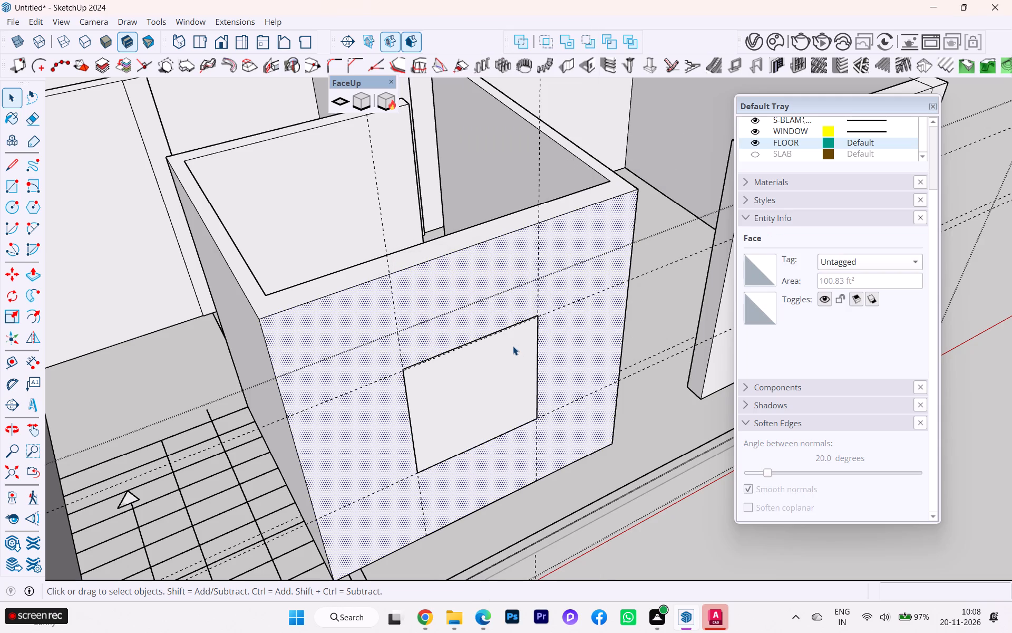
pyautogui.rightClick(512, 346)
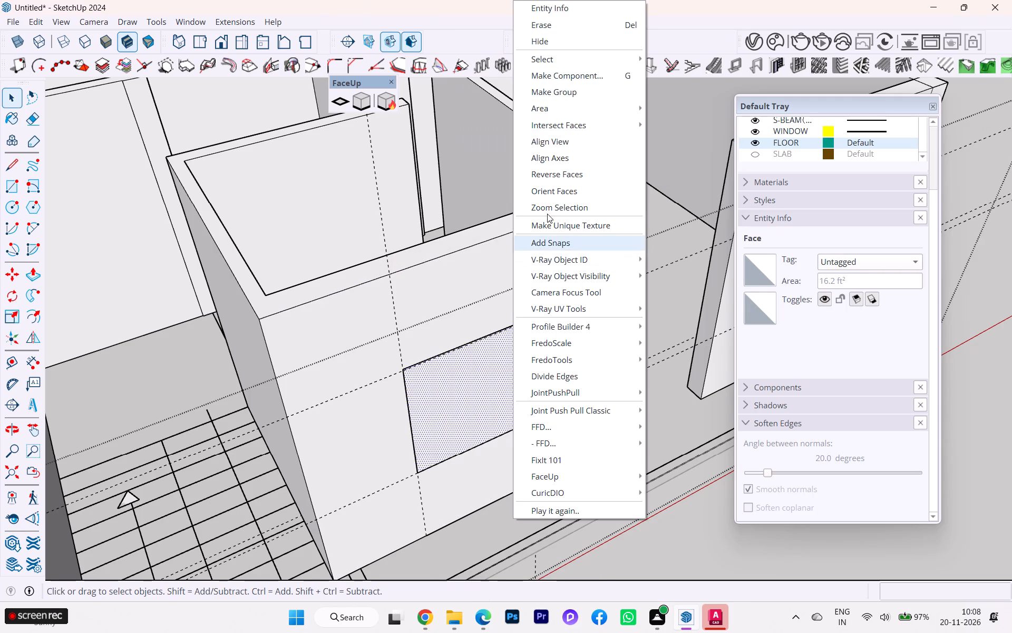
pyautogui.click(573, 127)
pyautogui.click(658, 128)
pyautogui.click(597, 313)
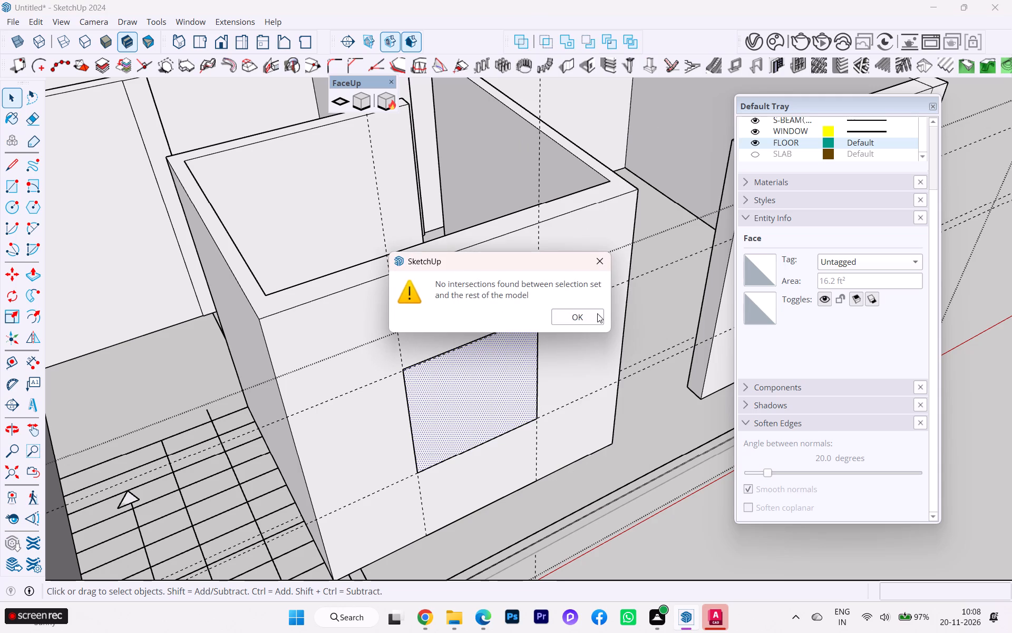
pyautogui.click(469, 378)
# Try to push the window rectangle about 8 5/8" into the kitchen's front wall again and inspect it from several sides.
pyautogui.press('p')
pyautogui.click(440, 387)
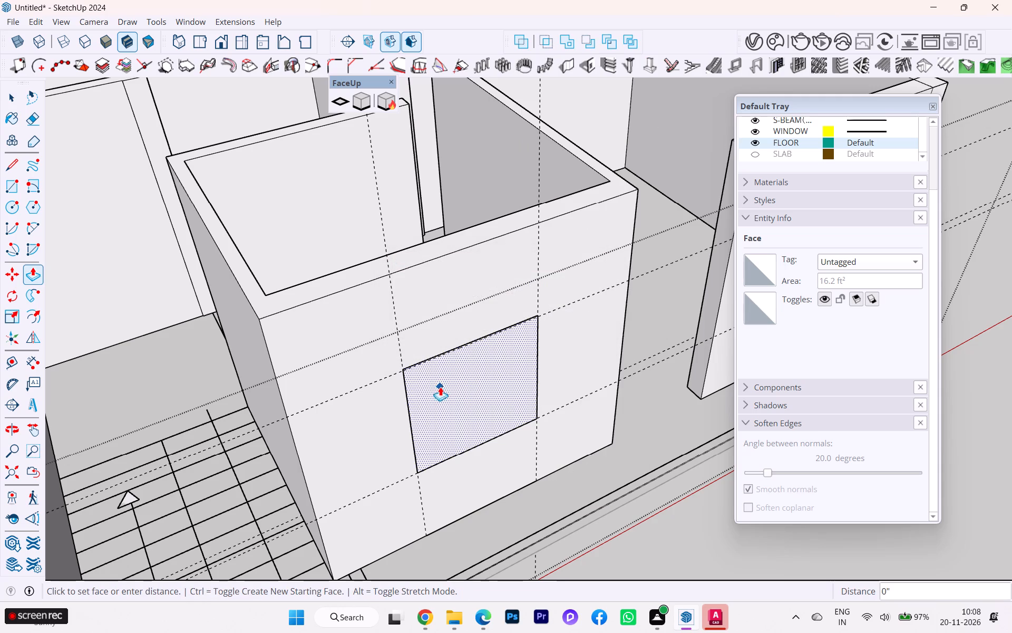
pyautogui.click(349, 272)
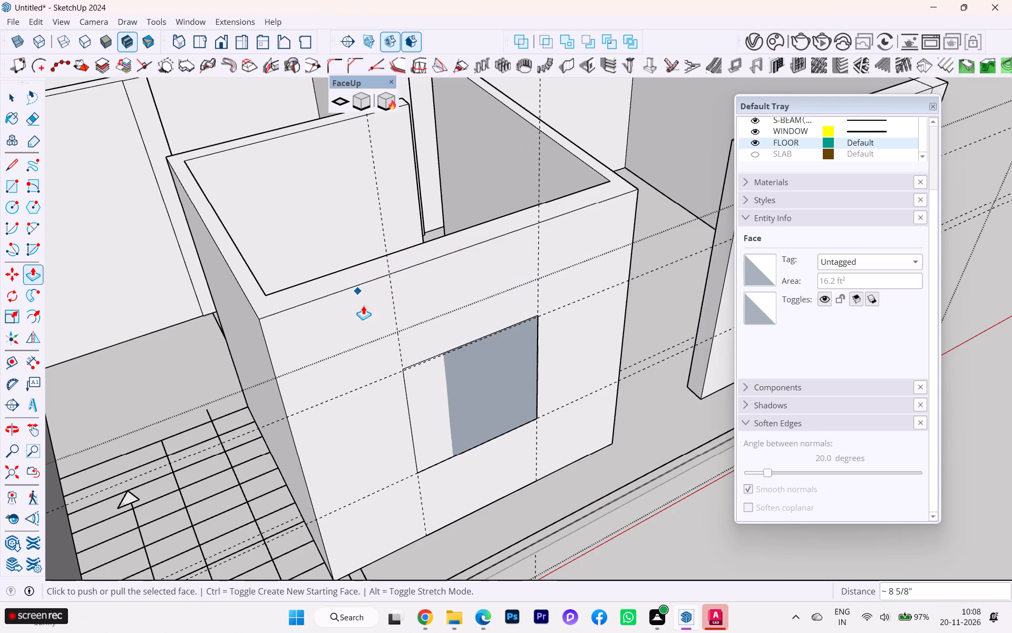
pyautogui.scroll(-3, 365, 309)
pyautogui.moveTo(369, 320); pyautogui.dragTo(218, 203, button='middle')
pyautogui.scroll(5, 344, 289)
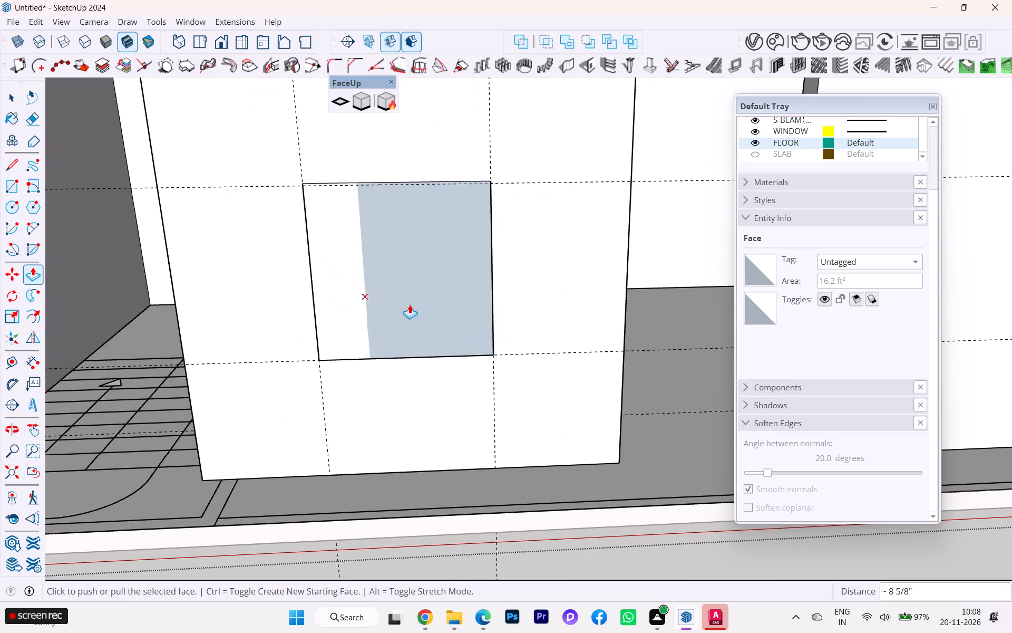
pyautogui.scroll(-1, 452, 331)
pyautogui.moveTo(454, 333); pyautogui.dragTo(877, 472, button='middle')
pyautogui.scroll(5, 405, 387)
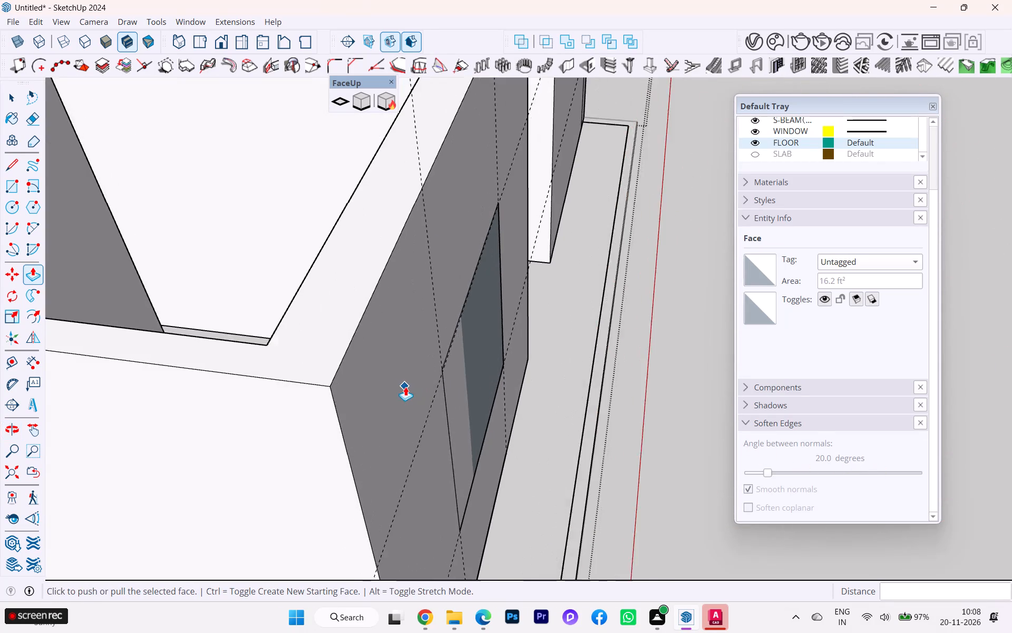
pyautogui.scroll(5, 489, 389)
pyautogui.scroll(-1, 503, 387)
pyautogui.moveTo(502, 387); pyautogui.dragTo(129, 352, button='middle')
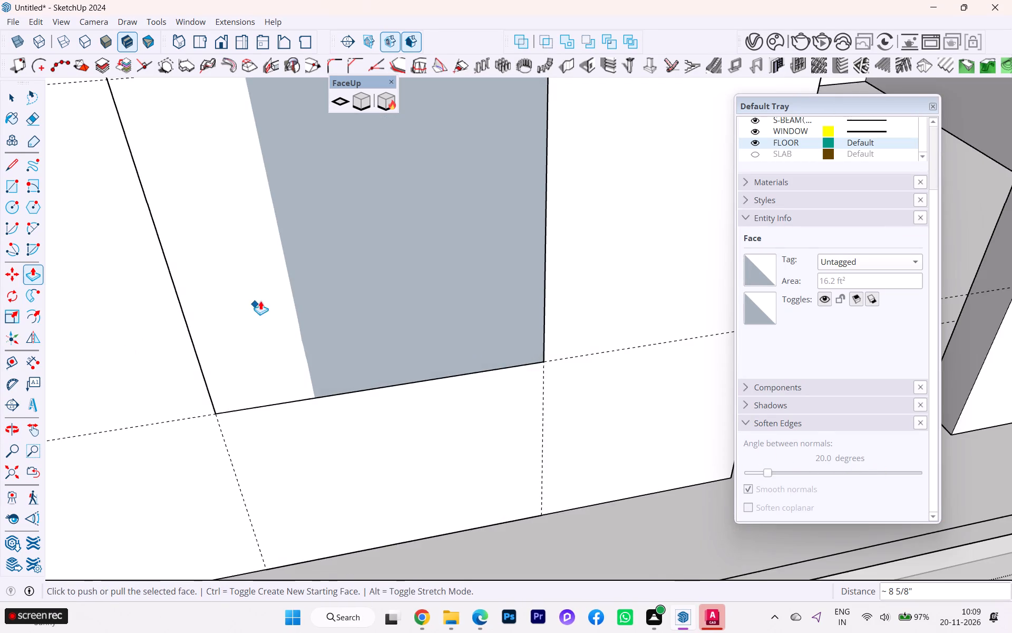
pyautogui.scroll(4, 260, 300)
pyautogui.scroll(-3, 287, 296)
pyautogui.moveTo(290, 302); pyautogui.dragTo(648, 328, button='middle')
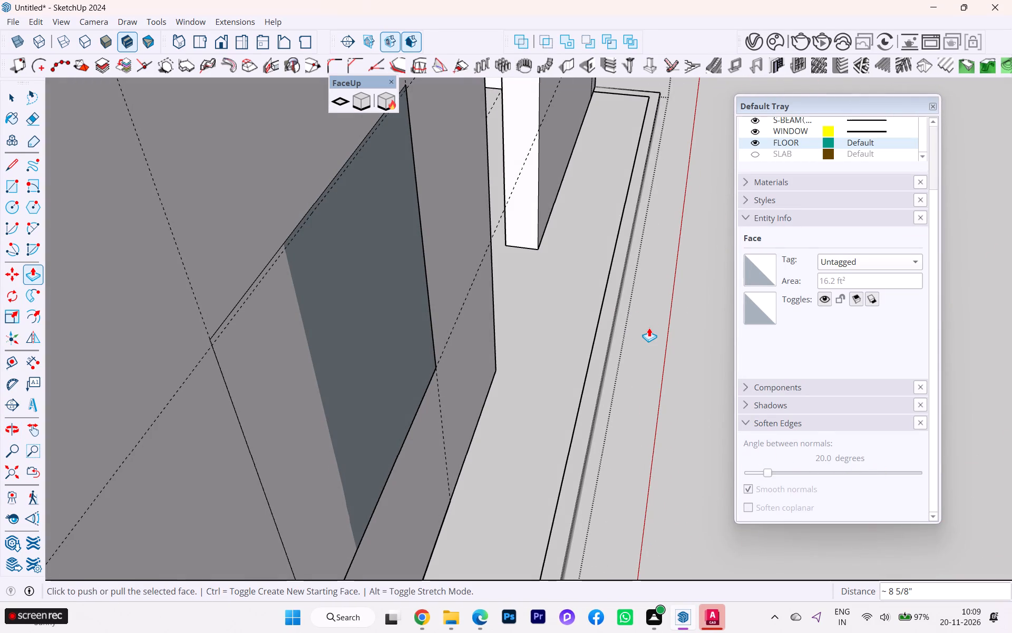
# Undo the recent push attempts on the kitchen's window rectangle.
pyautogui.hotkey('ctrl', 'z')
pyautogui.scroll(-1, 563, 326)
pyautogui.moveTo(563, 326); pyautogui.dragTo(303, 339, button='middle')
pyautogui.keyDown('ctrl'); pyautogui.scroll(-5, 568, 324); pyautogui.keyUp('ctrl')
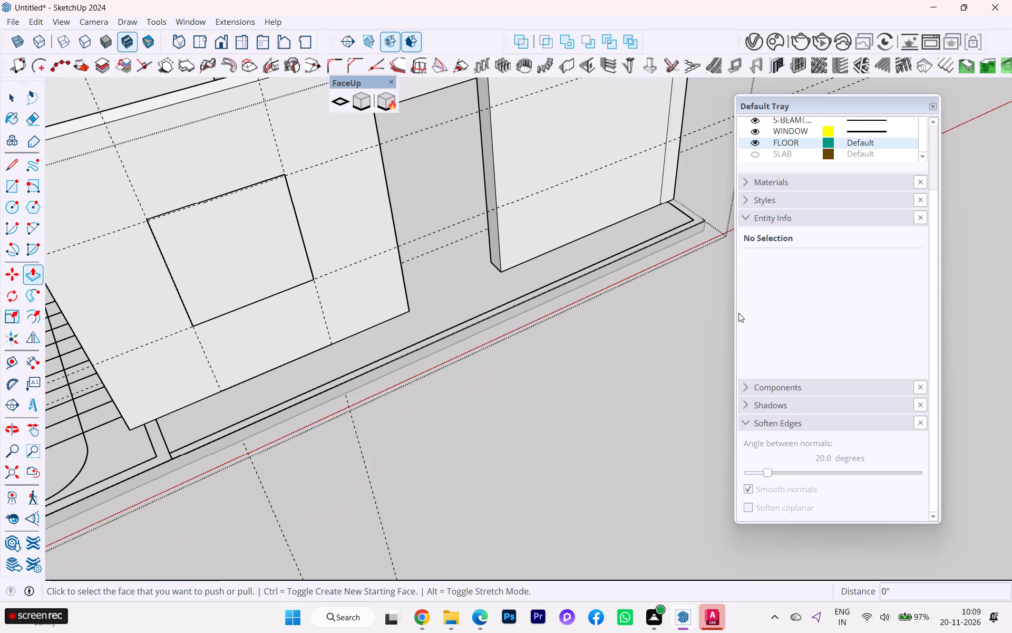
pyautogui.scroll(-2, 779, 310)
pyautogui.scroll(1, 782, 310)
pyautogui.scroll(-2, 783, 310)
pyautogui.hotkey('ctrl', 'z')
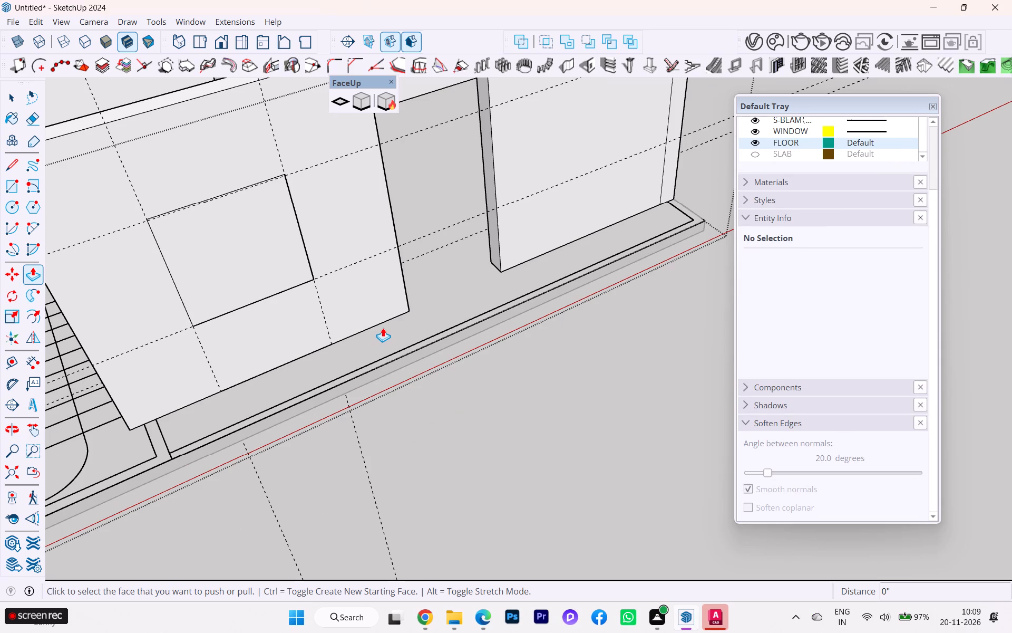
# Undo the window rectangle drawn on the kitchen's front wall.
pyautogui.hotkey('ctrl', 'z')
pyautogui.hotkey('ctrl', 'z')
pyautogui.hotkey('ctrl', 'z')
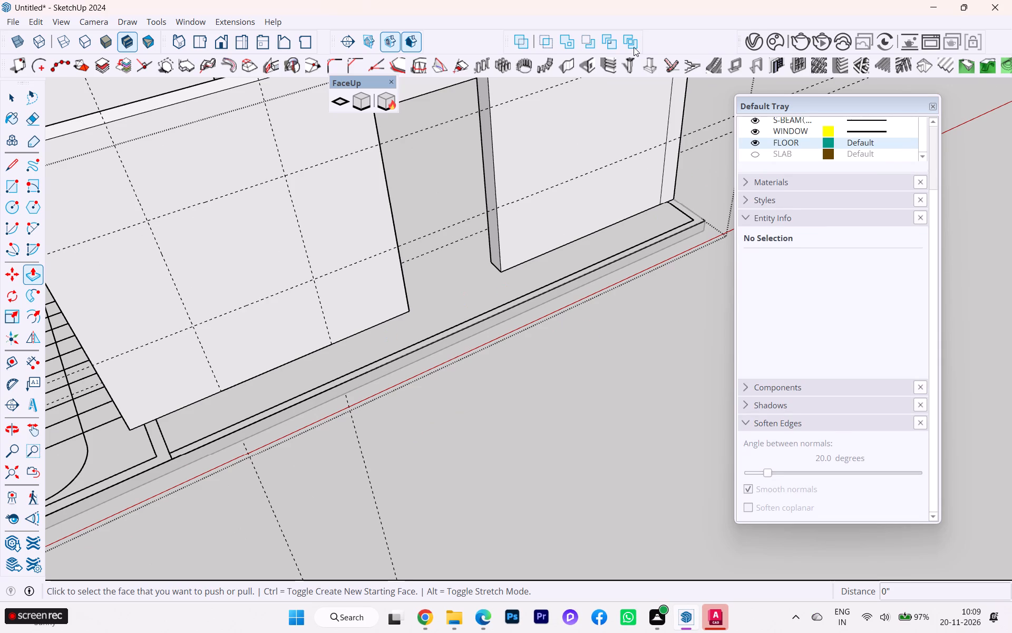
# Set up a 1001bit wall opening 4' wide and 4' high and start placing it.
pyautogui.scroll(-4, 783, 80)
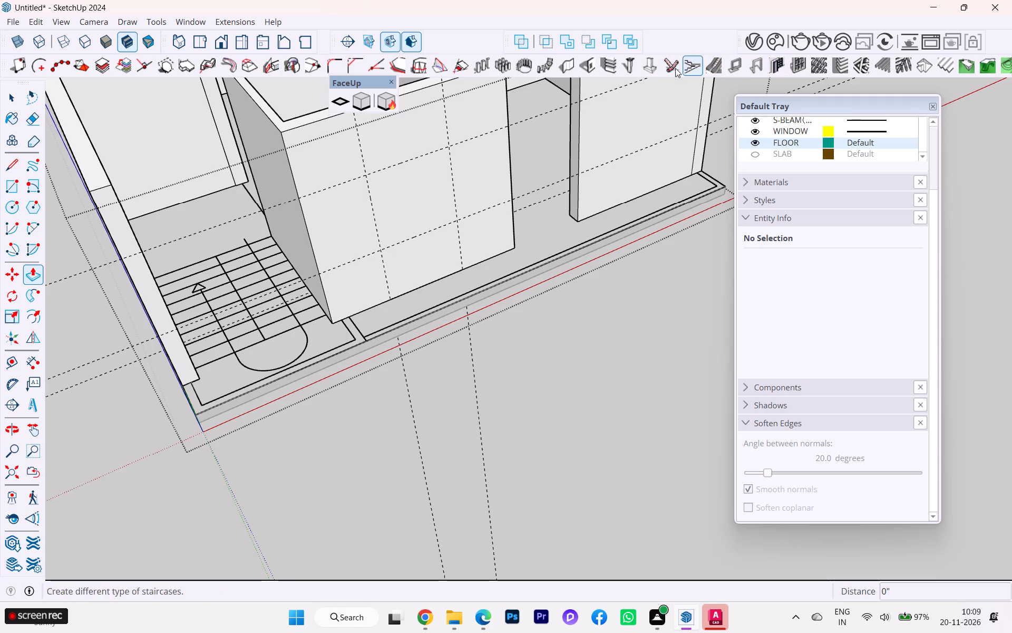
pyautogui.click(593, 68)
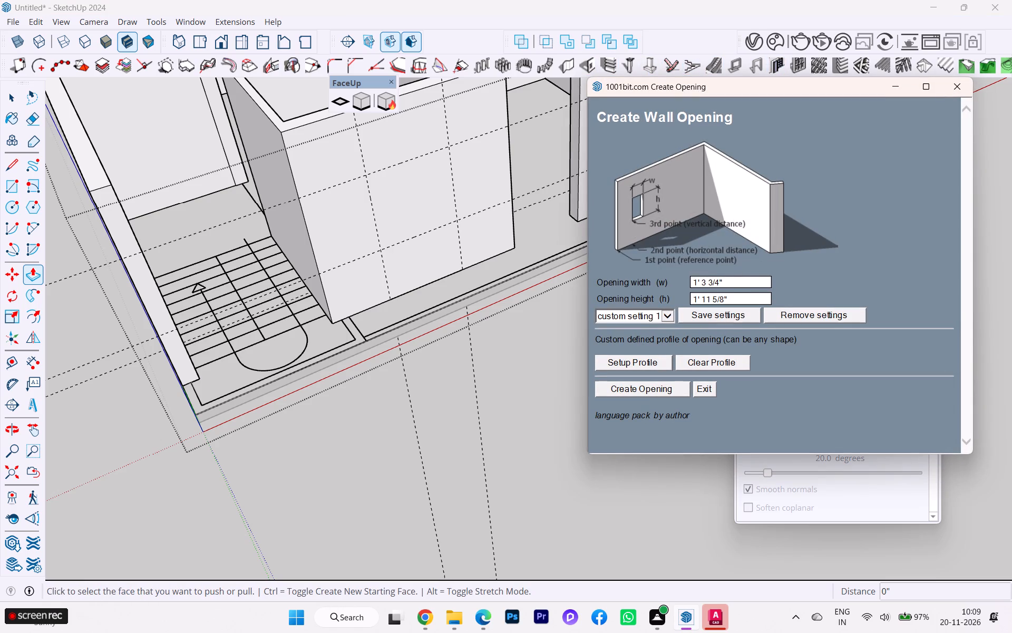
pyautogui.moveTo(733, 280); pyautogui.dragTo(610, 275)
pyautogui.write("4'")
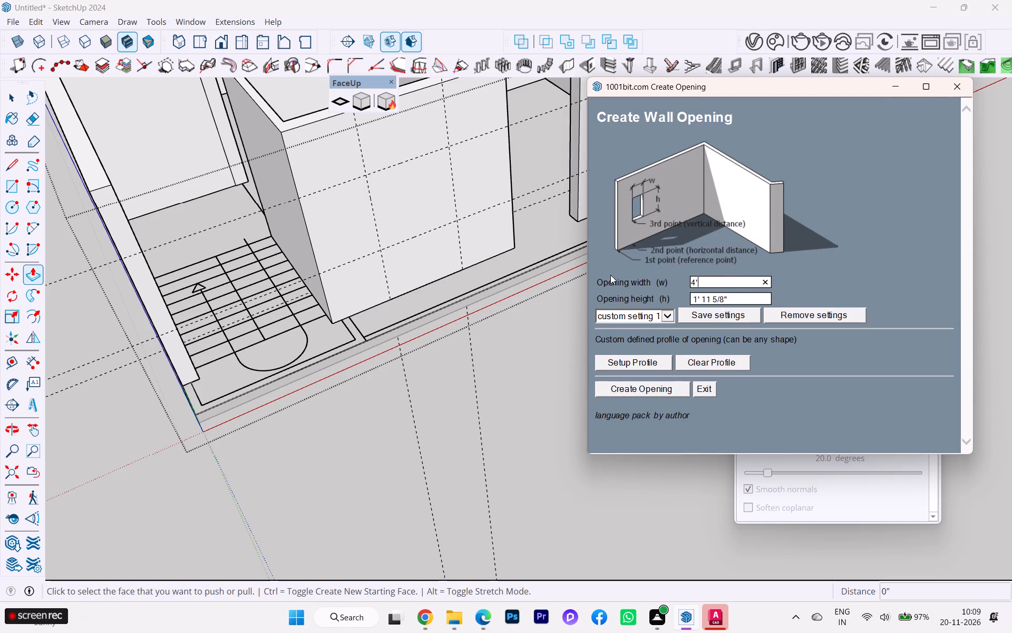
pyautogui.click(745, 295)
pyautogui.write("4'")
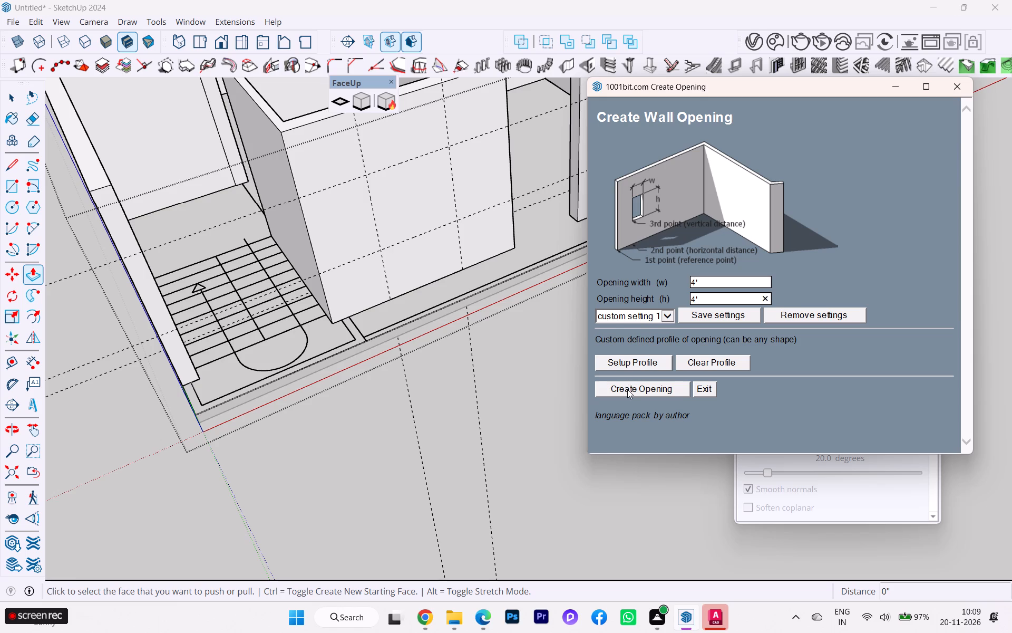
pyautogui.click(627, 390)
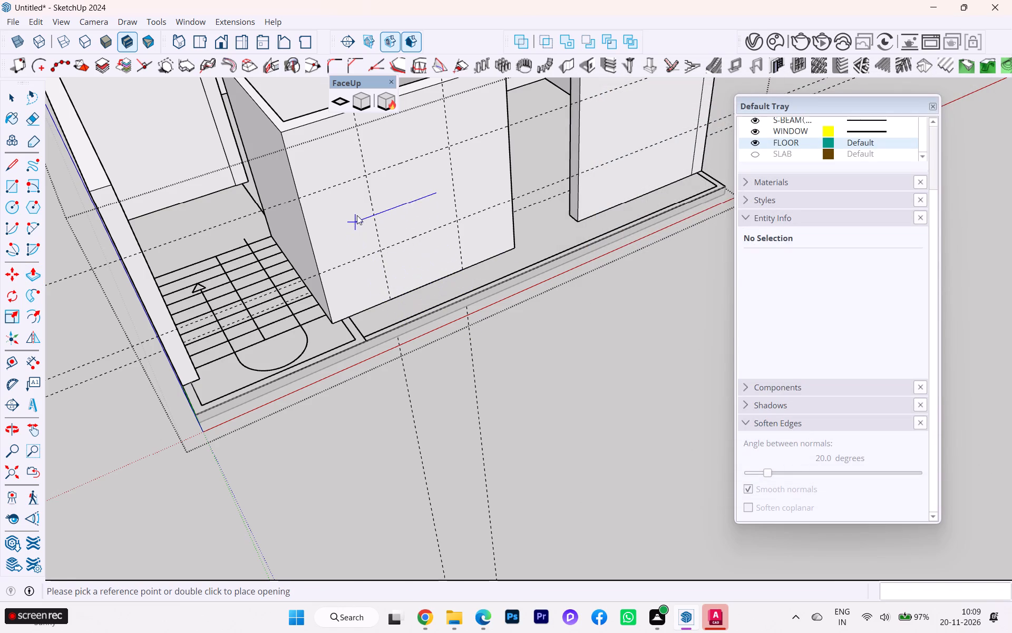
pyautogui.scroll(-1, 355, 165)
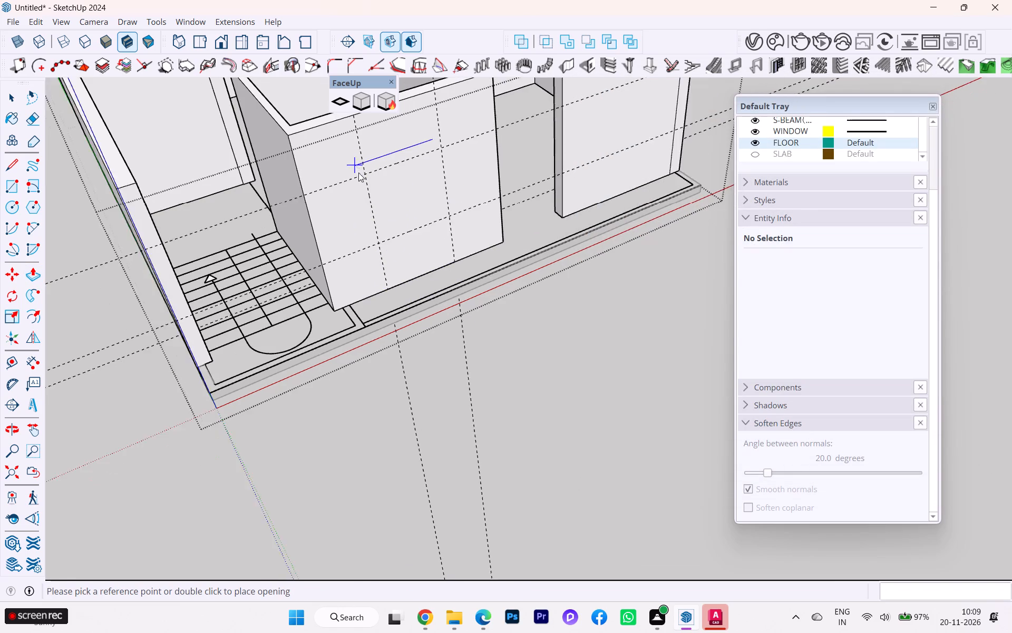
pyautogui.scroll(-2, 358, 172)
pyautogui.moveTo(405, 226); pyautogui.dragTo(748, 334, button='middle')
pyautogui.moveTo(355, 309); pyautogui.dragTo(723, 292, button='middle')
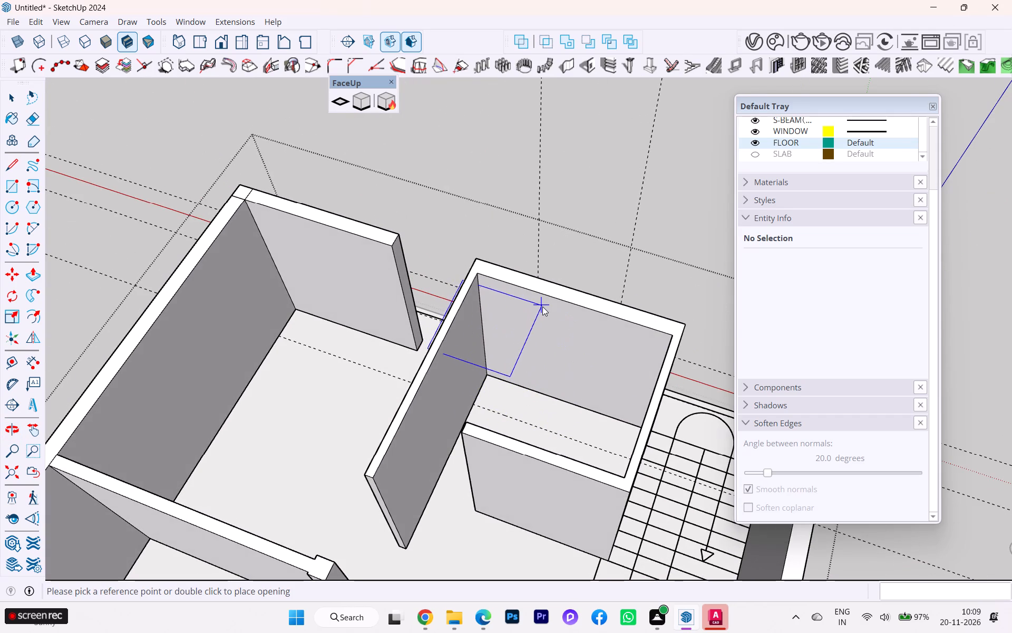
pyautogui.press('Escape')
# Restart the 4' × 4' wall opening from inside the kitchen and show back edges to reveal the plan's window lines.
pyautogui.moveTo(603, 276); pyautogui.dragTo(758, 276, button='middle')
pyautogui.scroll(-1, 692, 285)
pyautogui.moveTo(758, 275); pyautogui.dragTo(663, 236, button='middle')
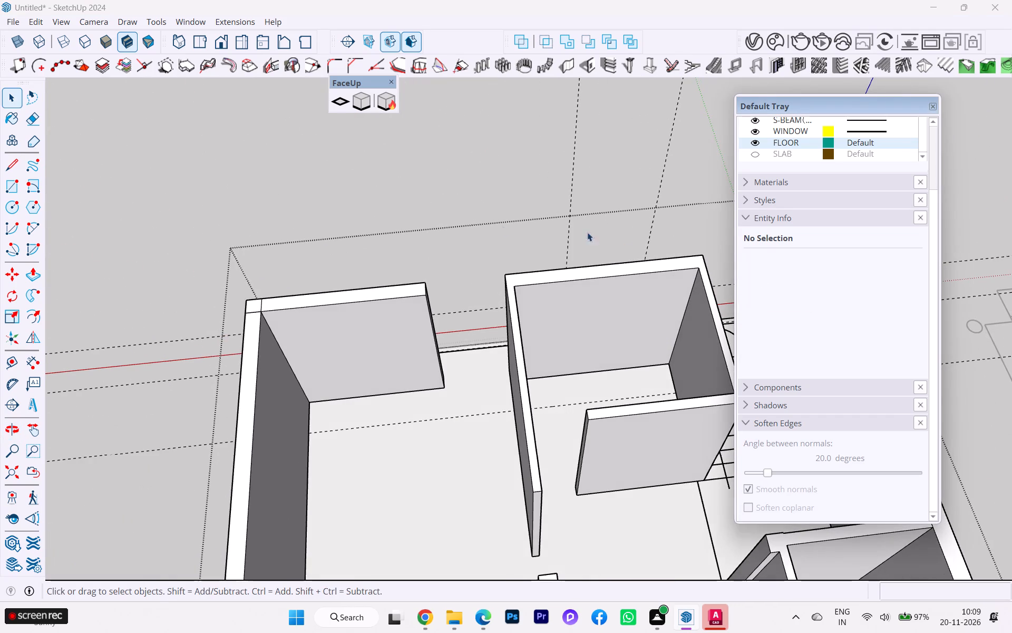
pyautogui.scroll(-2, 351, 224)
pyautogui.scroll(2, 346, 225)
pyautogui.scroll(-1, 345, 225)
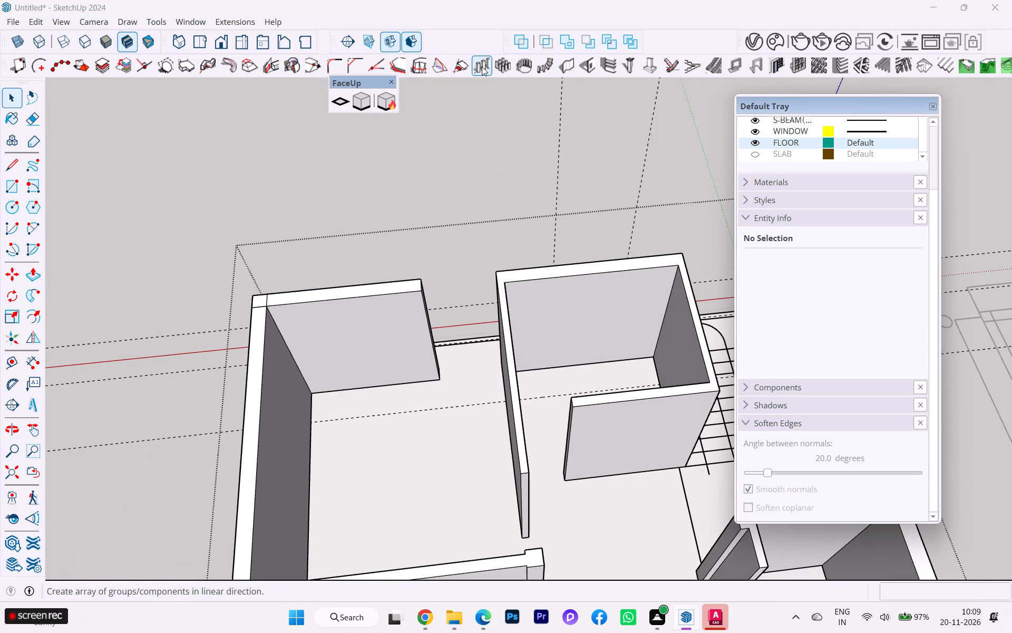
pyautogui.click(585, 66)
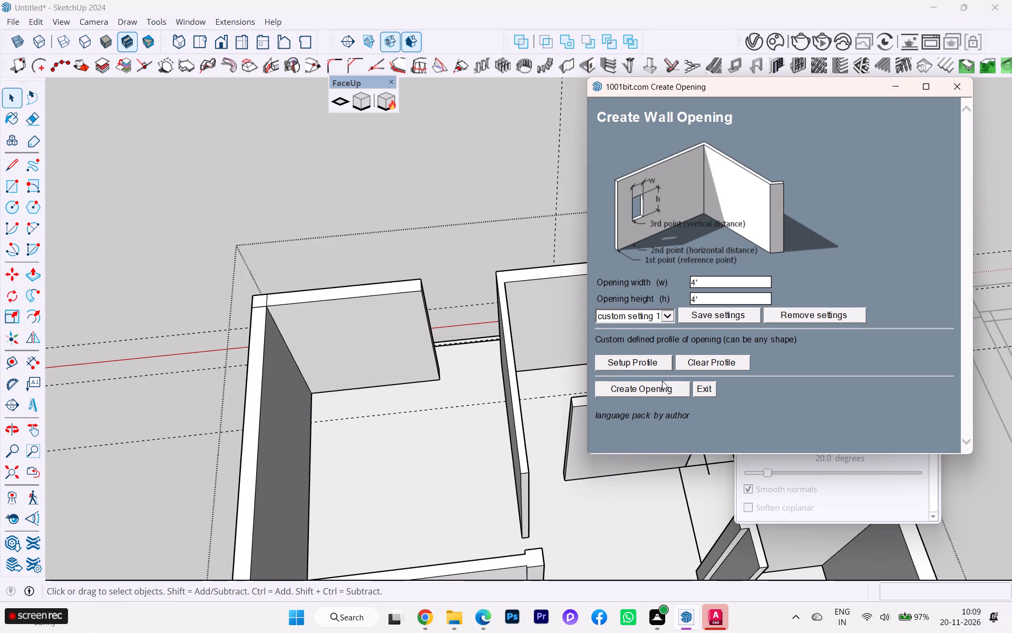
pyautogui.click(637, 393)
pyautogui.scroll(2, 624, 290)
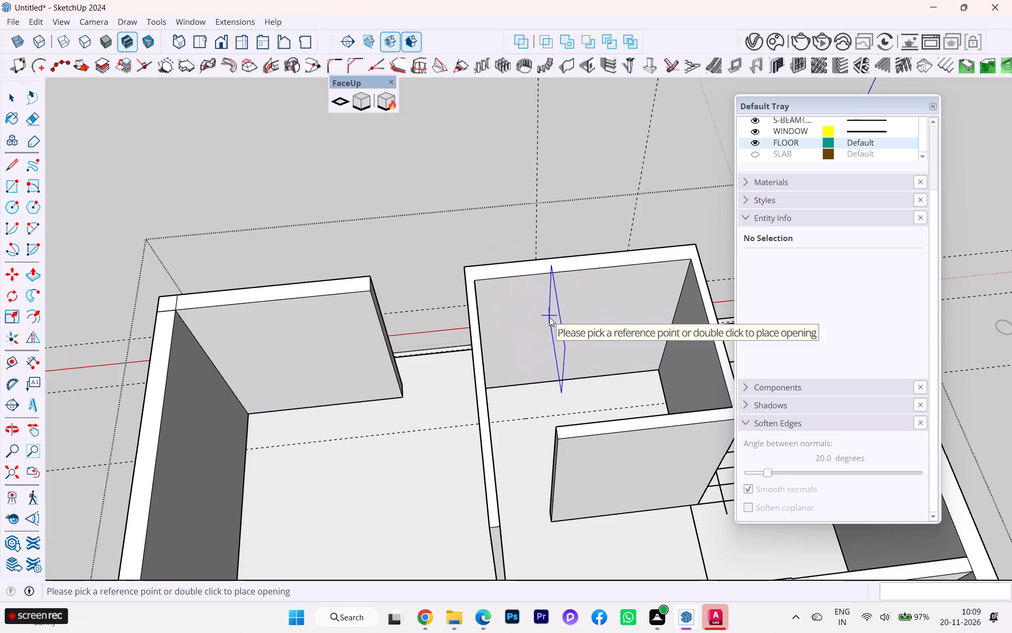
pyautogui.scroll(-3, 595, 324)
pyautogui.middleClick(595, 324)
pyautogui.scroll(3, 576, 341)
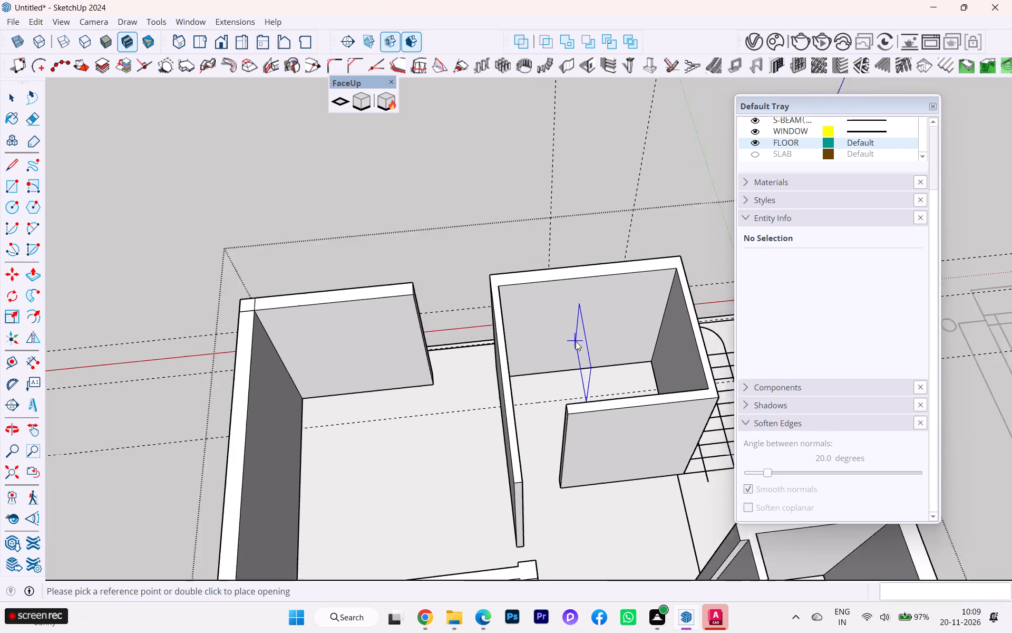
pyautogui.scroll(5, 576, 341)
pyautogui.press('k')
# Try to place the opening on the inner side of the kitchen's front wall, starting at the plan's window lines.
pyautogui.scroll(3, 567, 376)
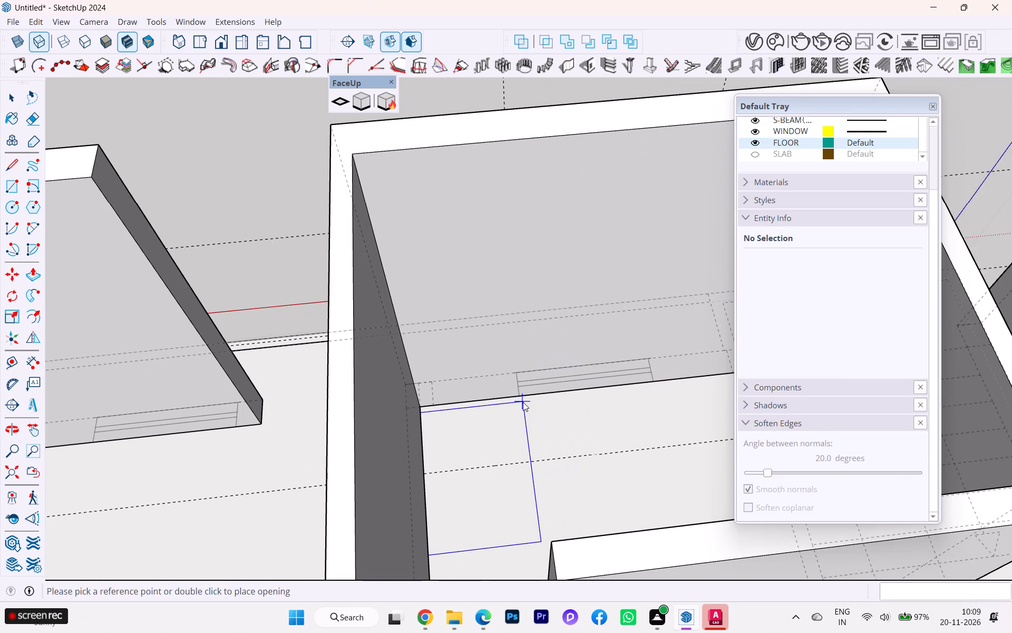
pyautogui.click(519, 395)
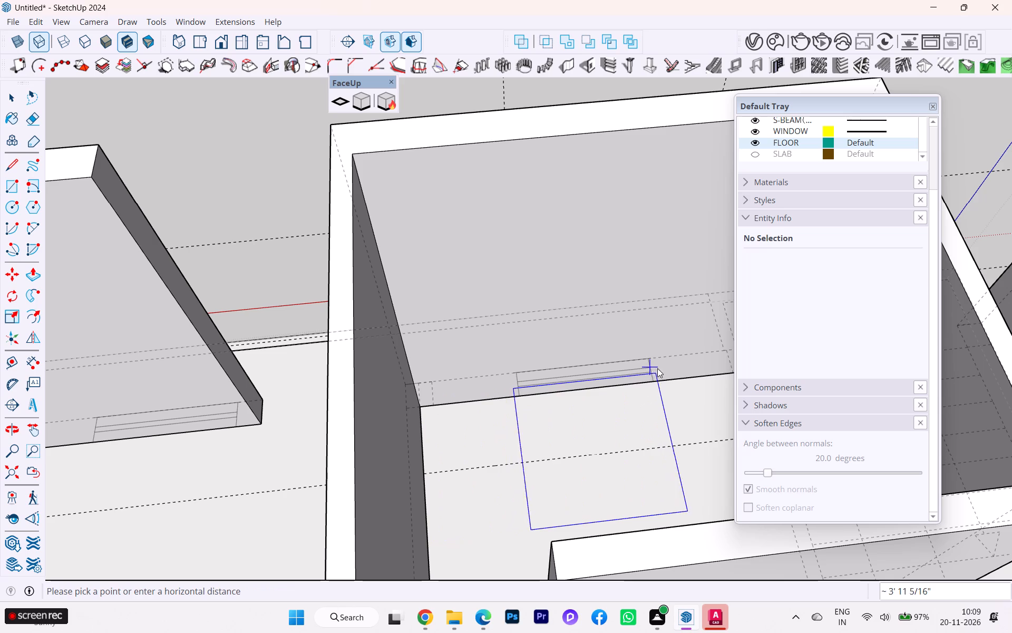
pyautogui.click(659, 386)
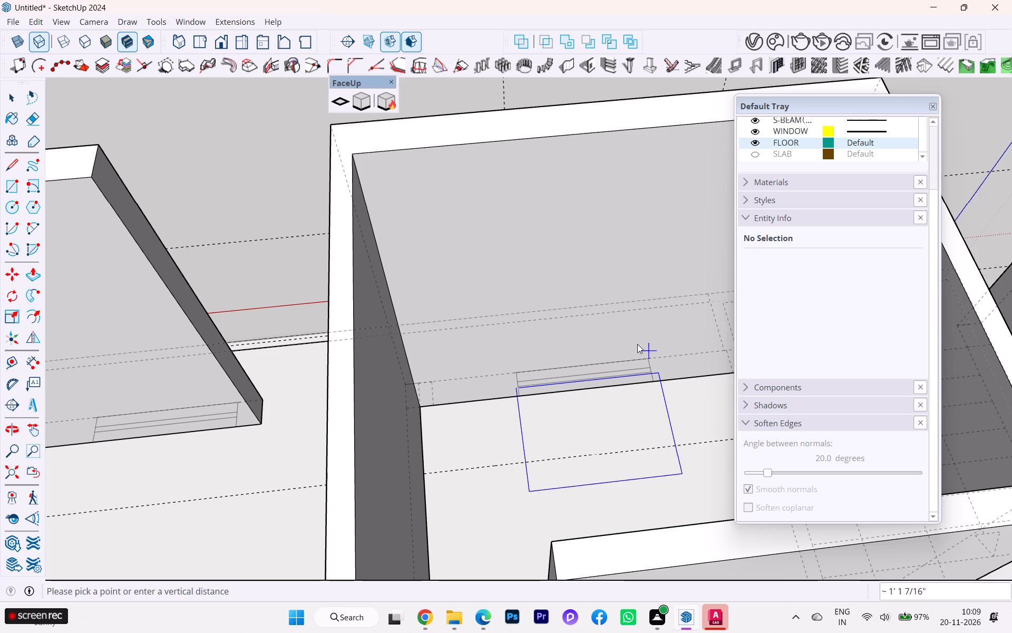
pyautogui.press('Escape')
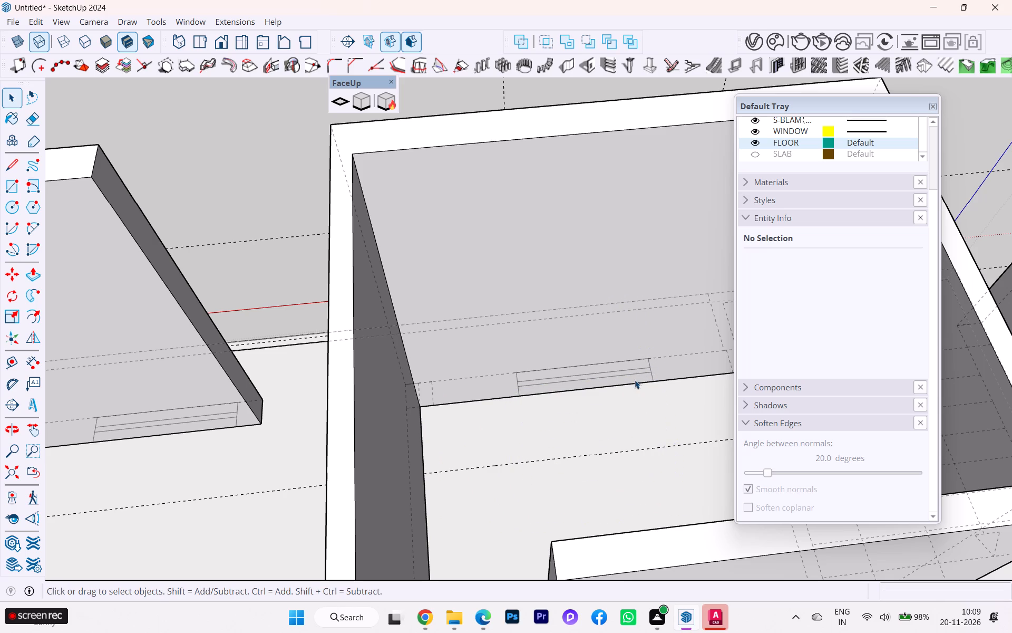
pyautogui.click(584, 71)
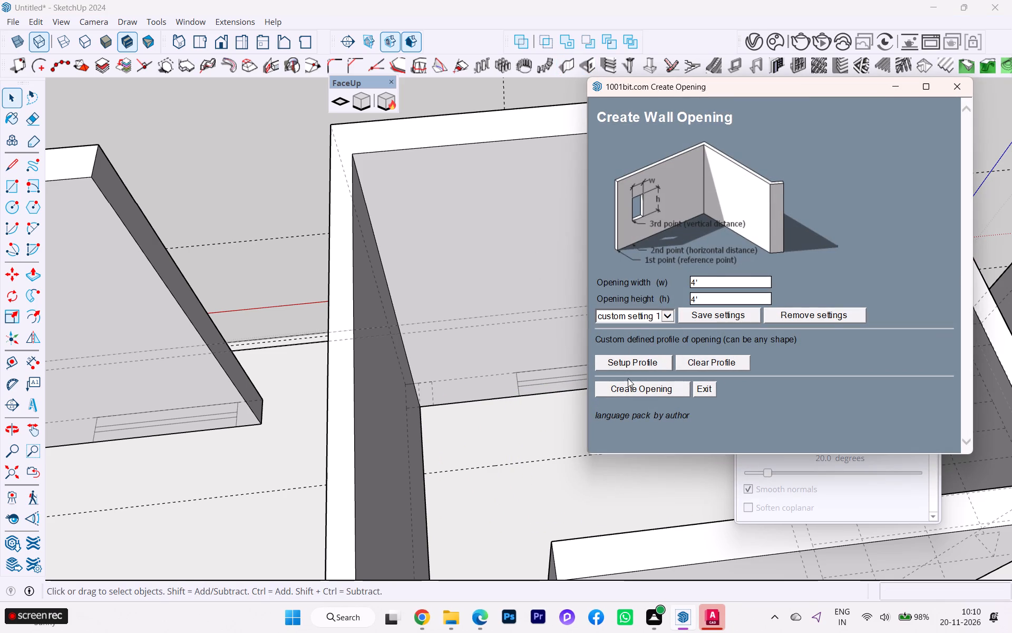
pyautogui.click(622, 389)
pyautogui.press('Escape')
# Exit the group being edited and hide the FLOOR tag, leaving SLAB hidden as well.
pyautogui.scroll(-1, 543, 296)
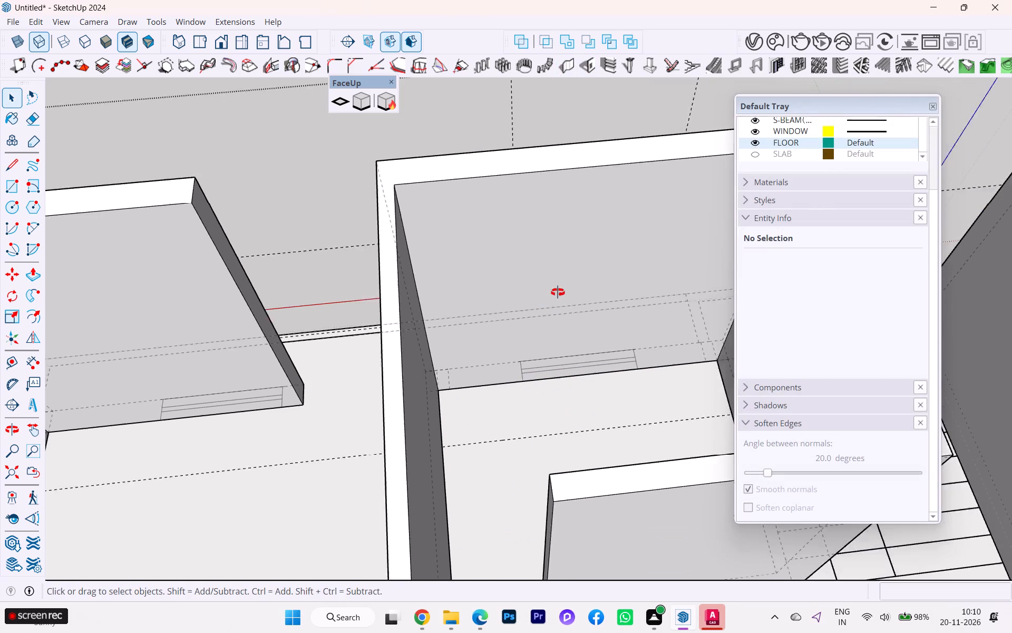
pyautogui.moveTo(550, 293); pyautogui.dragTo(957, 296, button='middle')
pyautogui.scroll(-1, 558, 292)
pyautogui.moveTo(595, 281); pyautogui.dragTo(1011, 287, button='middle')
pyautogui.scroll(2, 281, 309)
pyautogui.moveTo(443, 292); pyautogui.dragTo(530, 55, button='middle')
pyautogui.scroll(-2, 532, 184)
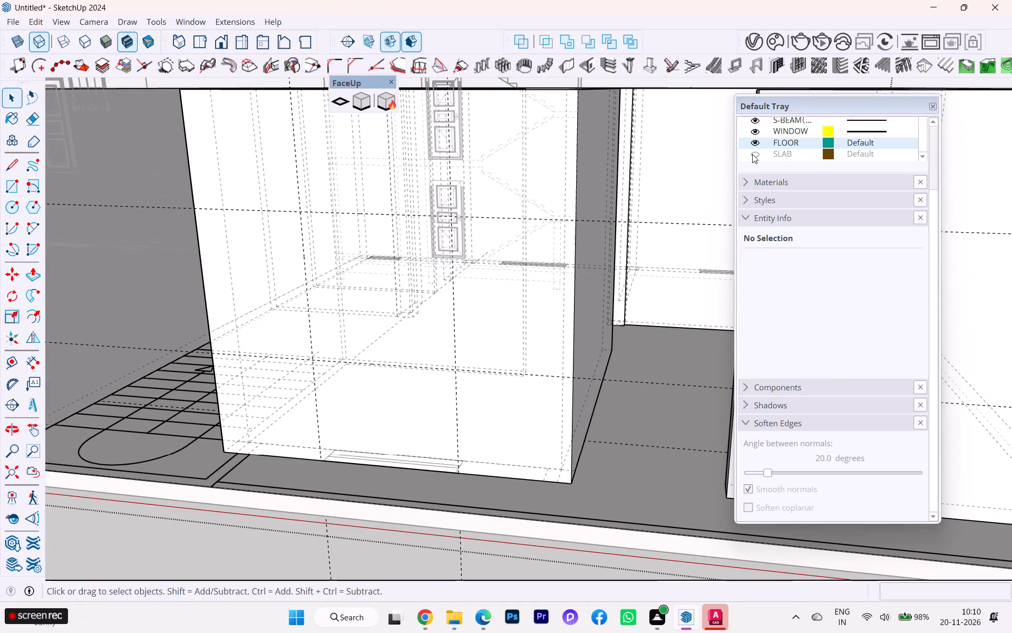
pyautogui.click(752, 154)
pyautogui.click(752, 154)
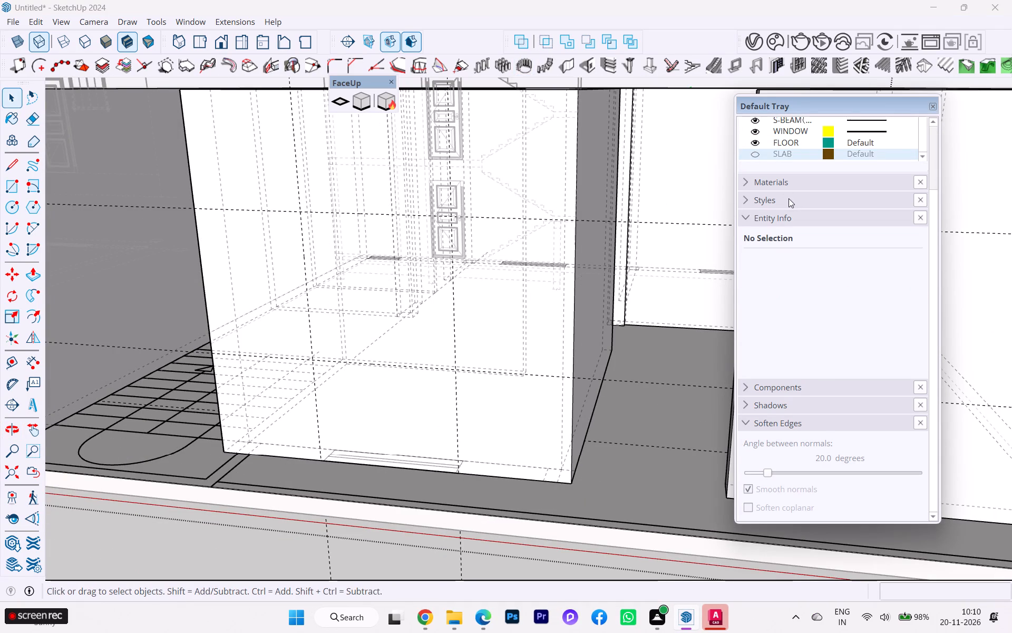
pyautogui.scroll(-8, 789, 198)
pyautogui.scroll(-7, 683, 264)
pyautogui.scroll(-7, 635, 311)
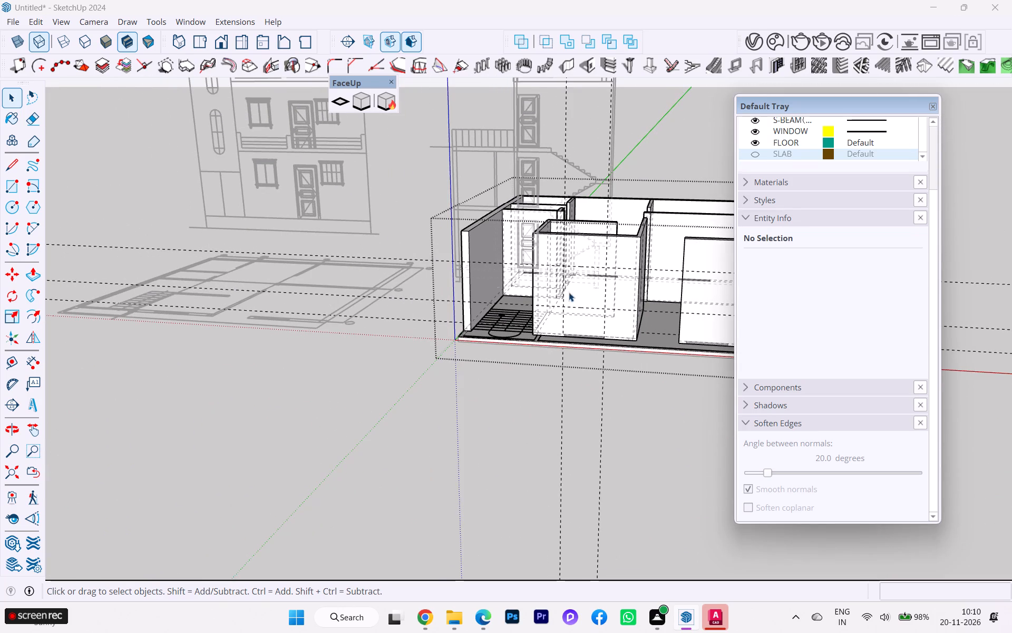
pyautogui.click(0, 96)
pyautogui.click(390, 376)
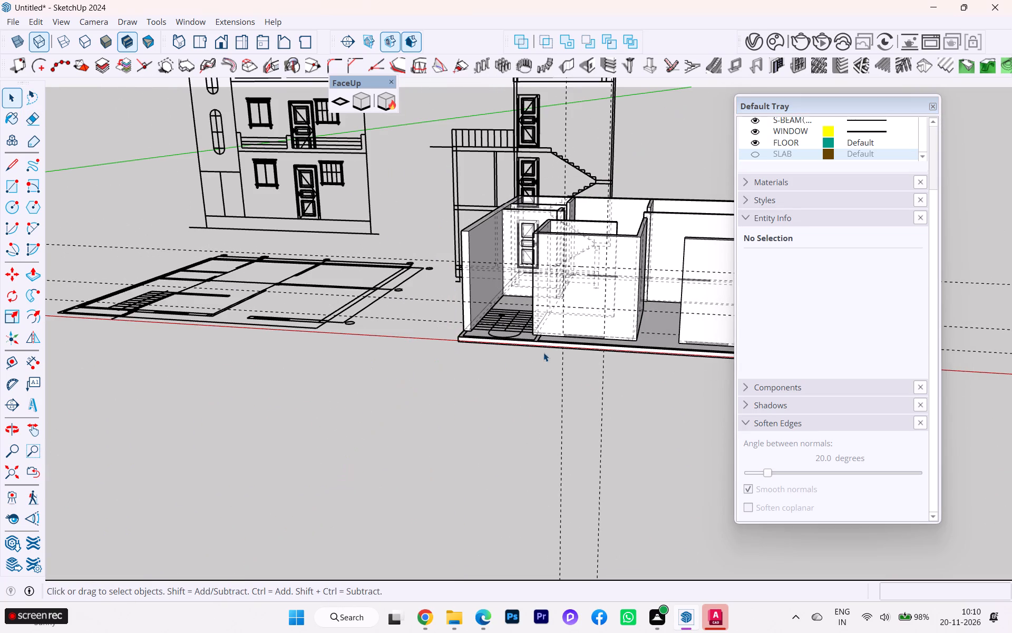
pyautogui.click(759, 155)
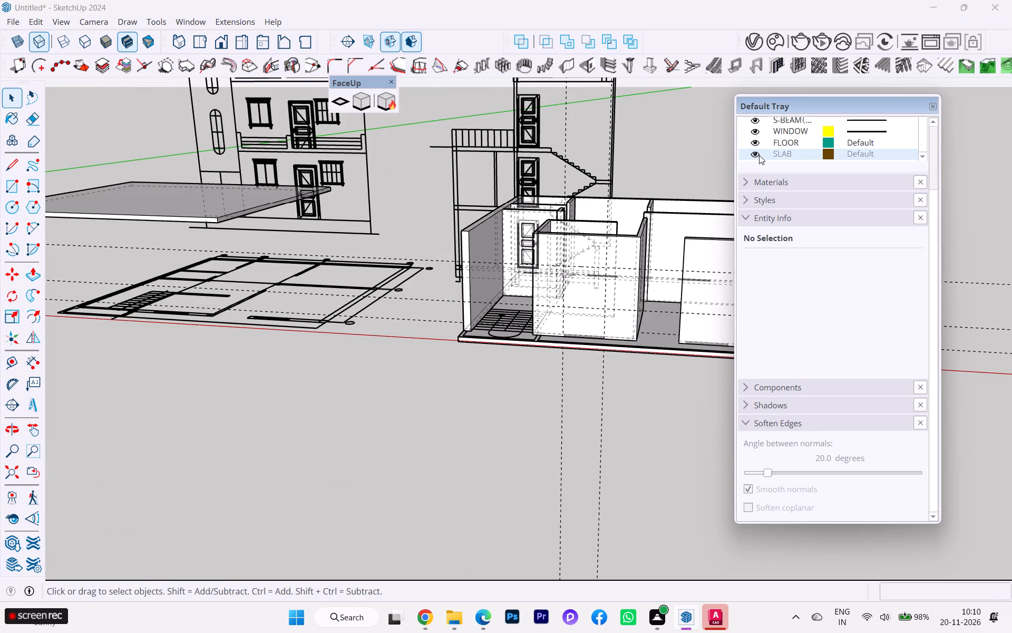
pyautogui.click(759, 155)
pyautogui.click(759, 155)
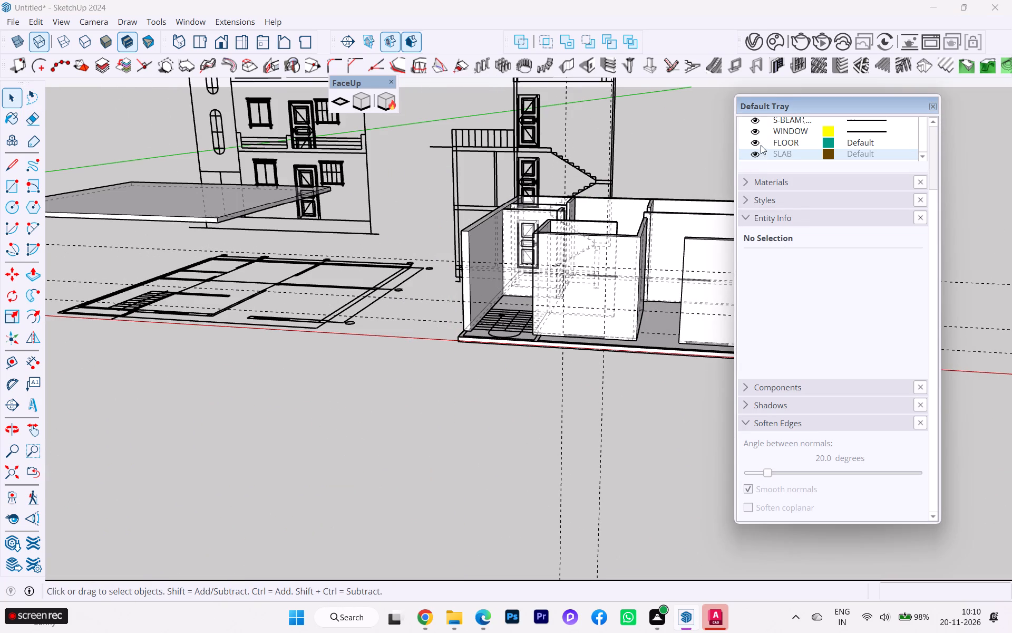
pyautogui.click(759, 152)
pyautogui.click(754, 141)
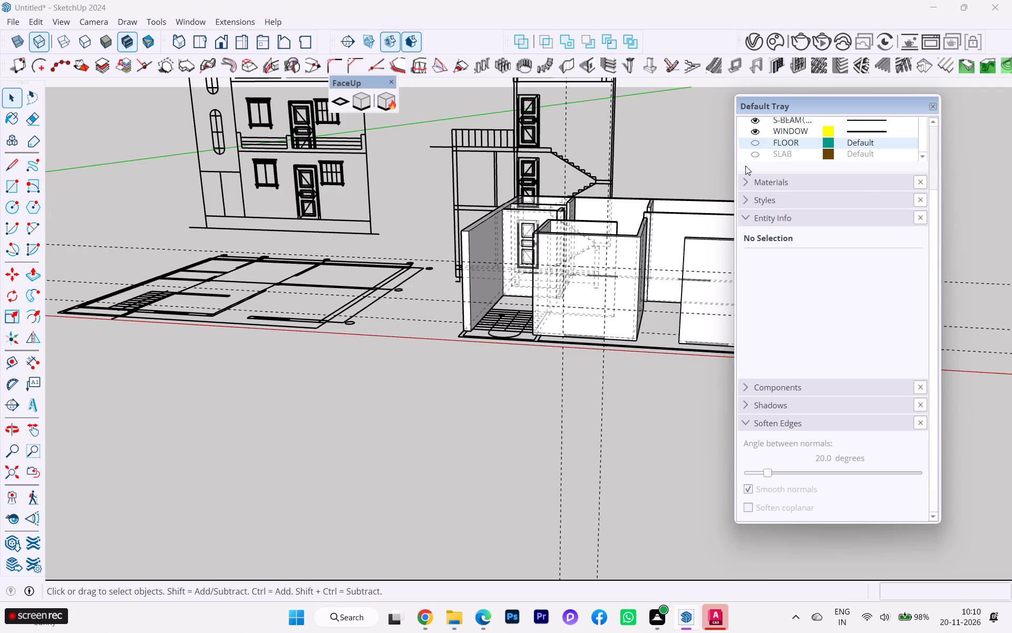
# Create a 4' × 4' opening in the kitchen's front wall from outside, starting at the plan's window edge, 3' above the wall's base.
pyautogui.scroll(4, 744, 169)
pyautogui.scroll(5, 578, 337)
pyautogui.moveTo(561, 351); pyautogui.dragTo(600, 324, button='middle')
pyautogui.scroll(1, 600, 324)
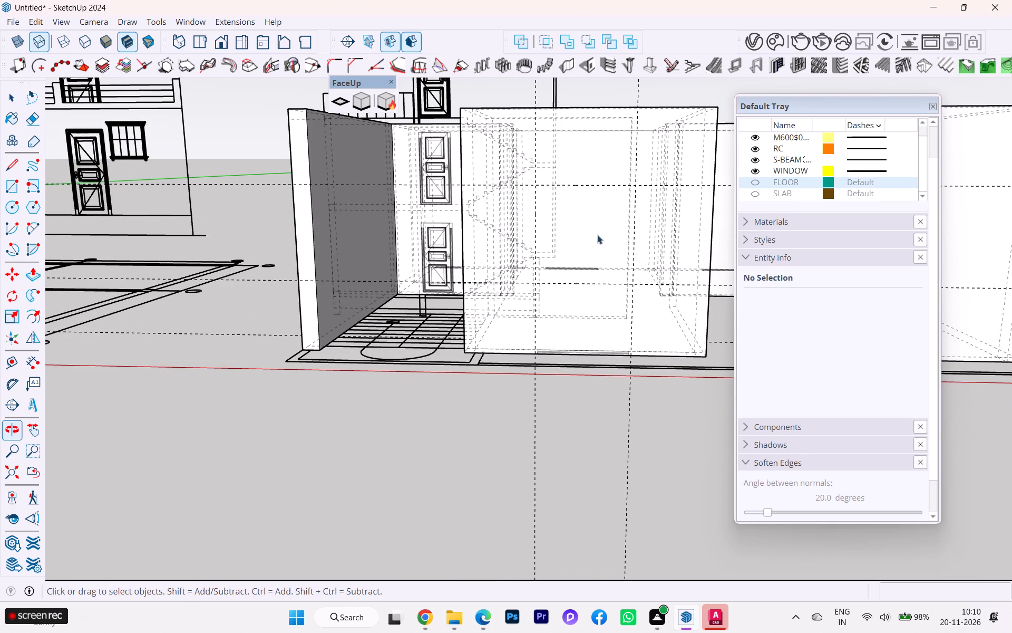
pyautogui.click(583, 68)
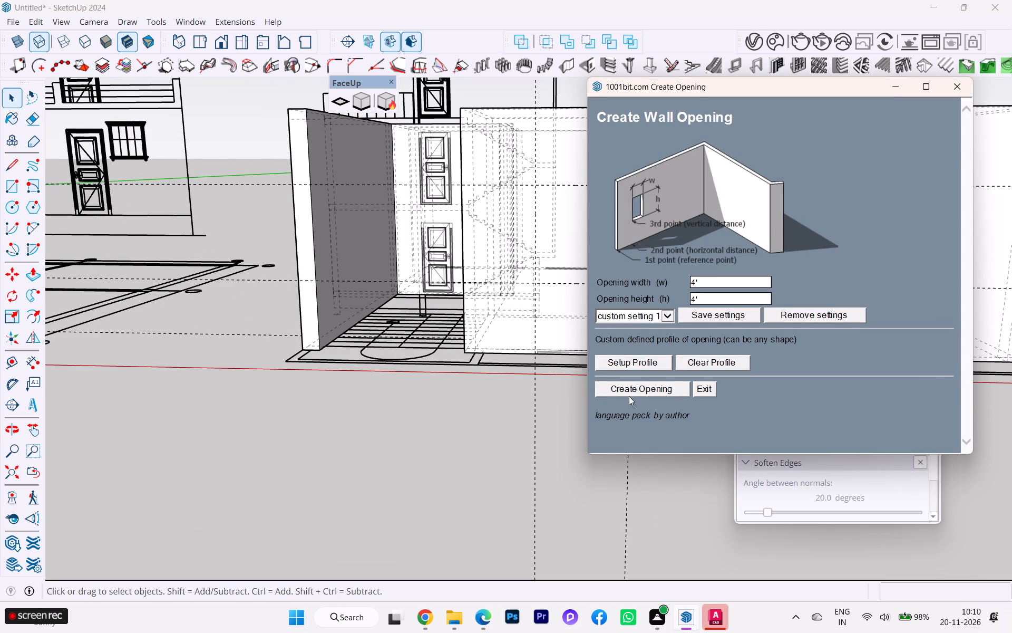
pyautogui.click(630, 387)
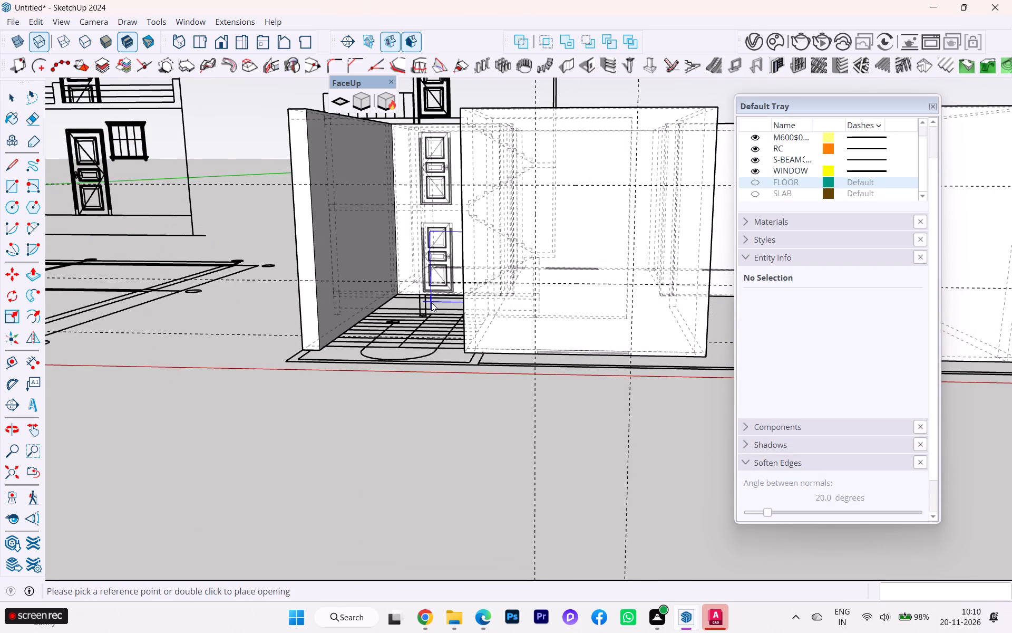
pyautogui.scroll(2, 540, 354)
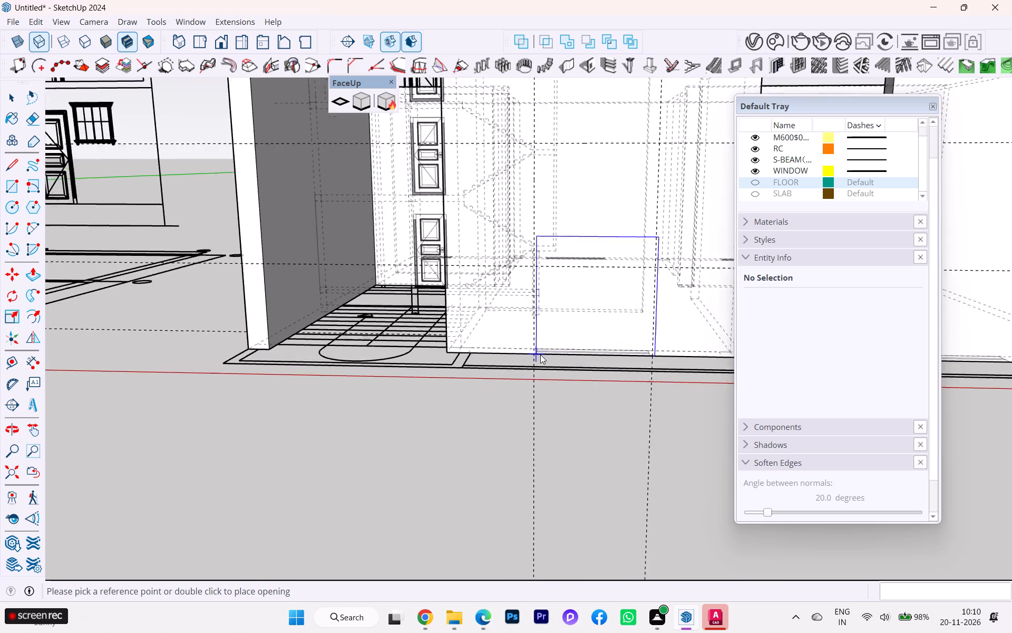
pyautogui.scroll(6, 540, 354)
pyautogui.scroll(-1, 540, 354)
pyautogui.scroll(2, 540, 354)
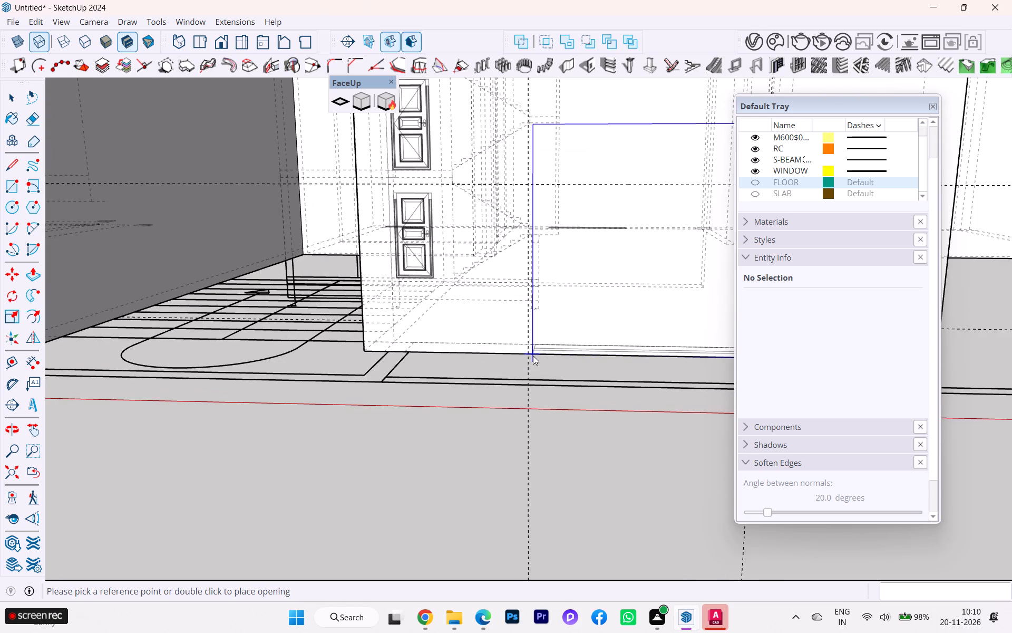
pyautogui.click(533, 356)
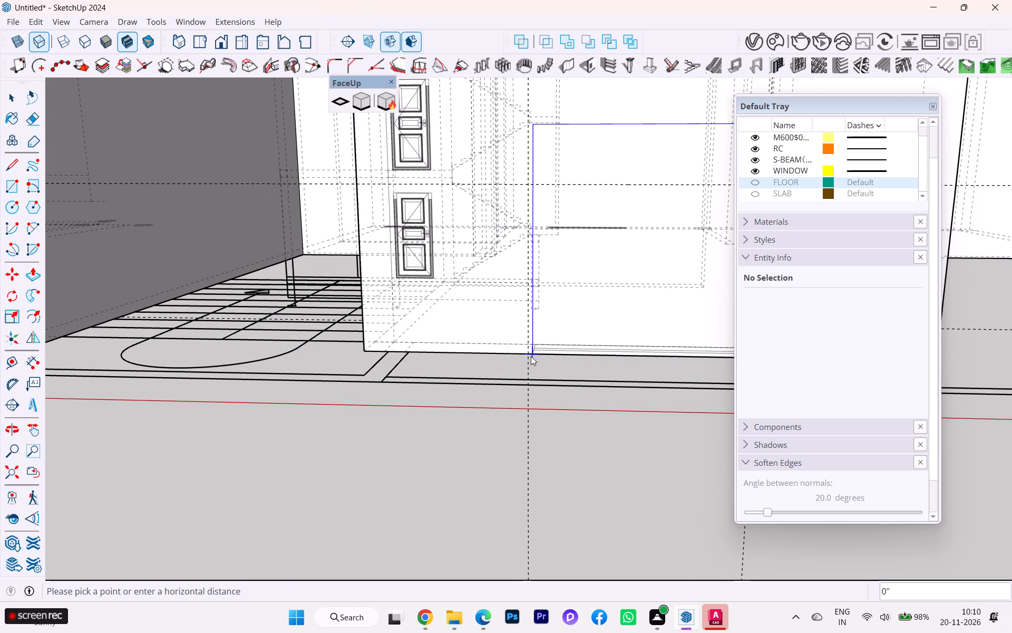
pyautogui.click(531, 356)
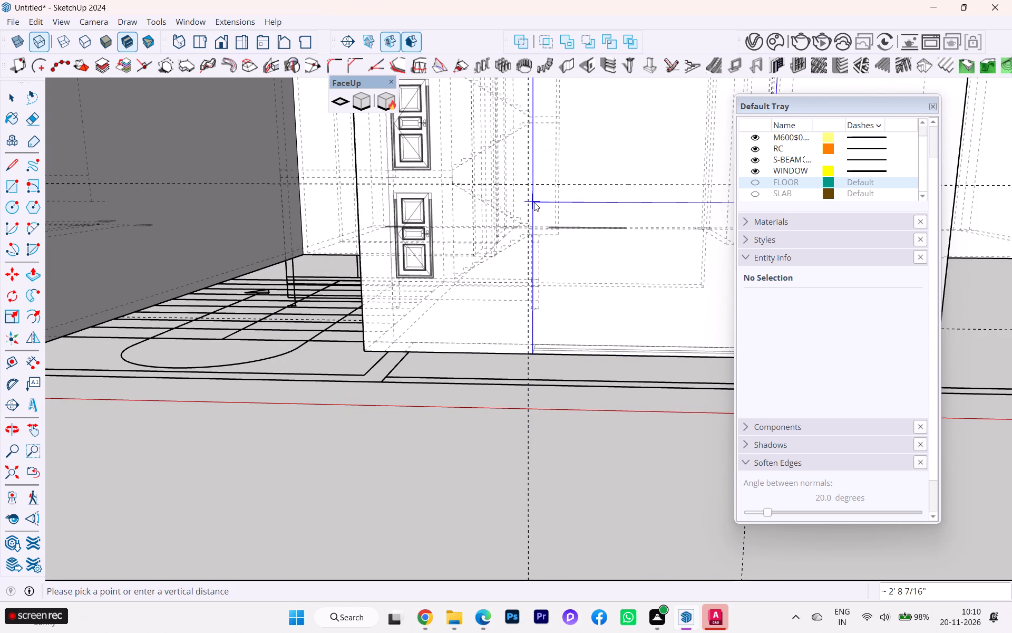
pyautogui.write("3'")
pyautogui.press('Return')
# Inspect the new window opening in the kitchen's front wall from outside and above.
pyautogui.scroll(-5, 570, 315)
pyautogui.scroll(1, 577, 330)
pyautogui.scroll(-6, 577, 330)
pyautogui.moveTo(577, 315); pyautogui.dragTo(677, 429, button='middle')
pyautogui.scroll(-4, 436, 303)
pyautogui.scroll(5, 667, 302)
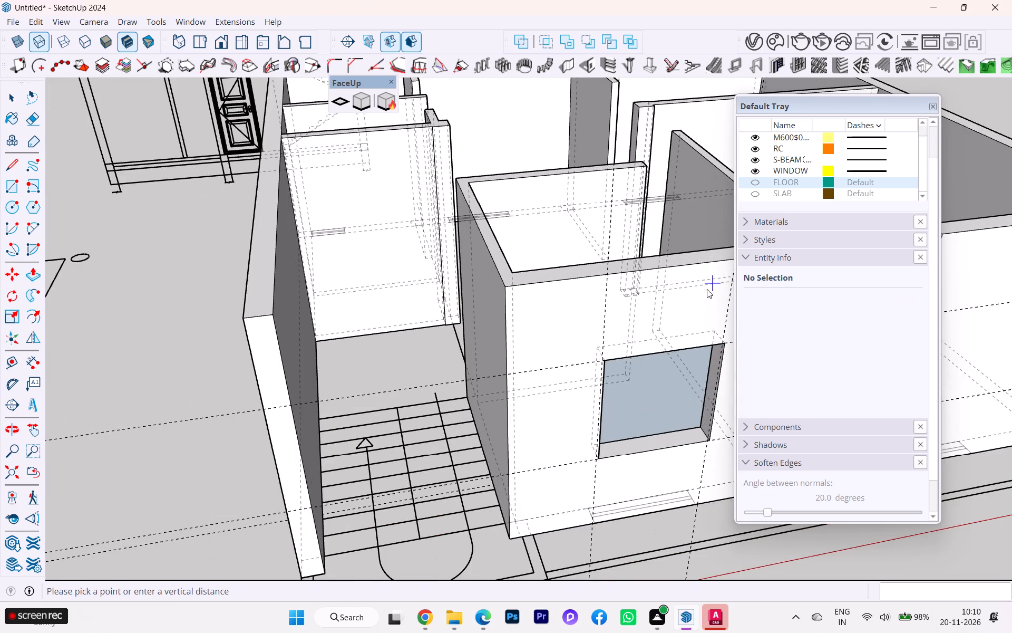
# Turn off the display of back edges in the model.
pyautogui.scroll(-1, 678, 300)
pyautogui.moveTo(604, 312); pyautogui.dragTo(33, 371, button='middle')
pyautogui.scroll(4, 298, 176)
pyautogui.scroll(-1, 321, 235)
pyautogui.moveTo(313, 245); pyautogui.dragTo(193, 301, button='middle')
pyautogui.scroll(6, 153, 281)
pyautogui.scroll(-1, 190, 271)
pyautogui.moveTo(217, 270); pyautogui.dragTo(333, 268, button='middle')
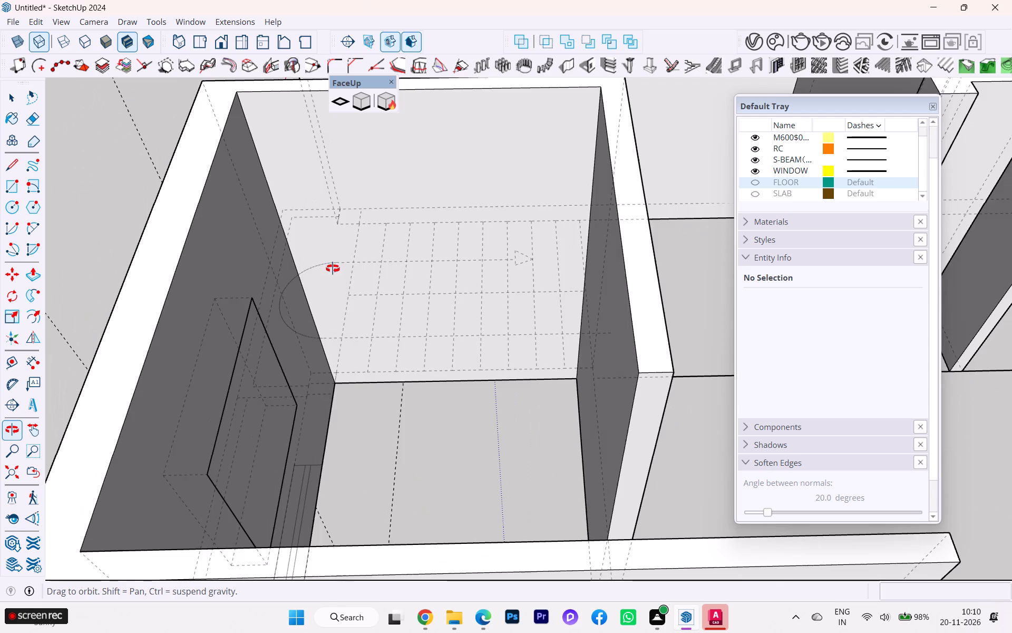
pyautogui.moveTo(333, 268); pyautogui.dragTo(372, 270, button='middle')
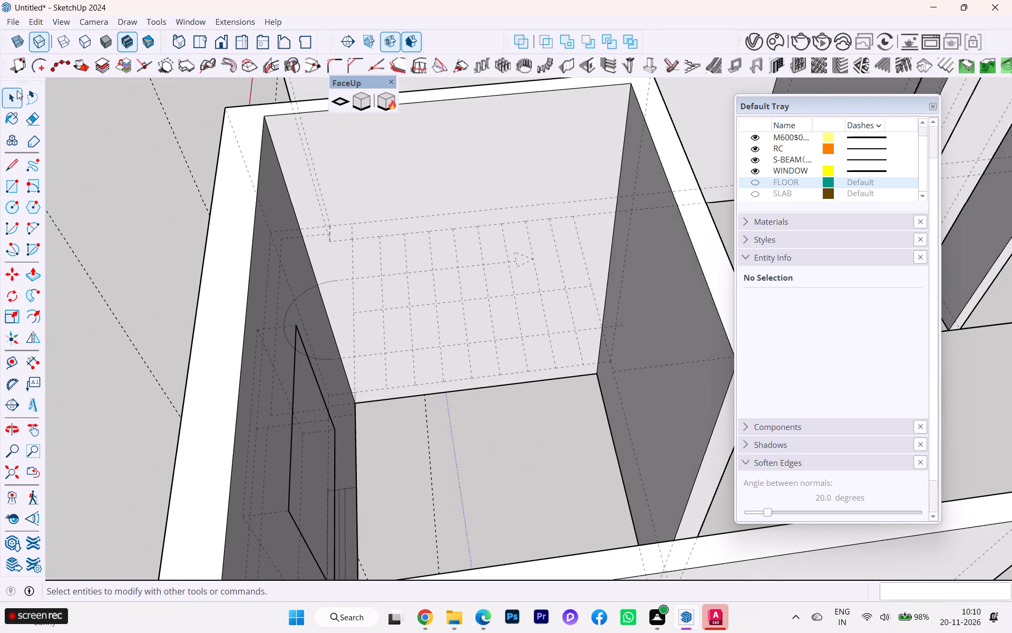
pyautogui.press('k')
# Open the wall group and intersect the inner face of the kitchen's front wall, around the window outline, with the model.
pyautogui.scroll(-2, 316, 348)
pyautogui.moveTo(138, 350); pyautogui.dragTo(86, 351, button='middle')
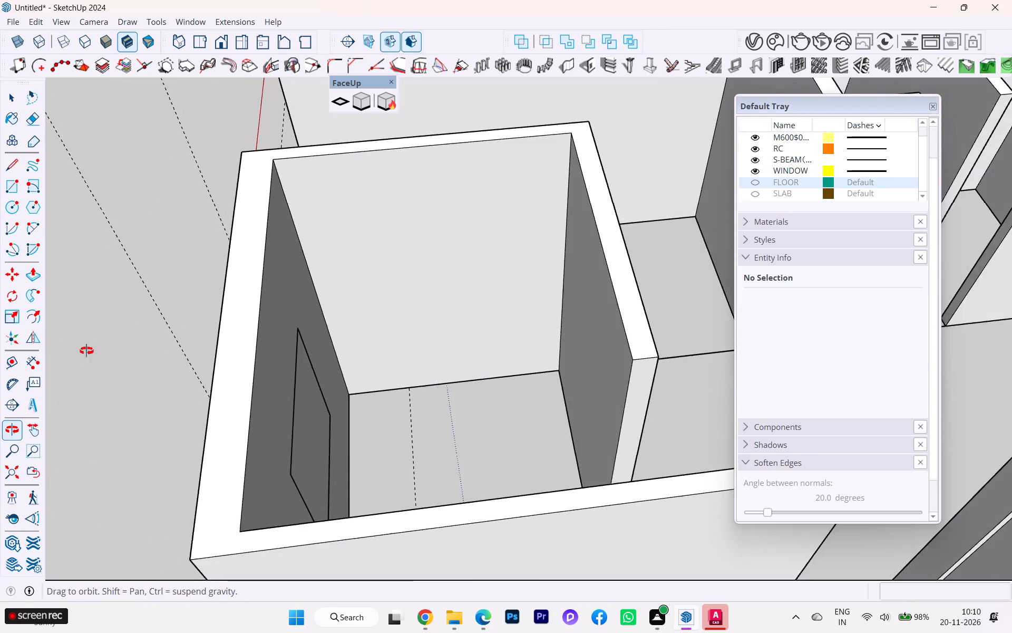
pyautogui.moveTo(86, 351); pyautogui.dragTo(0, 339, button='middle')
pyautogui.click(12, 101)
pyautogui.click(216, 309)
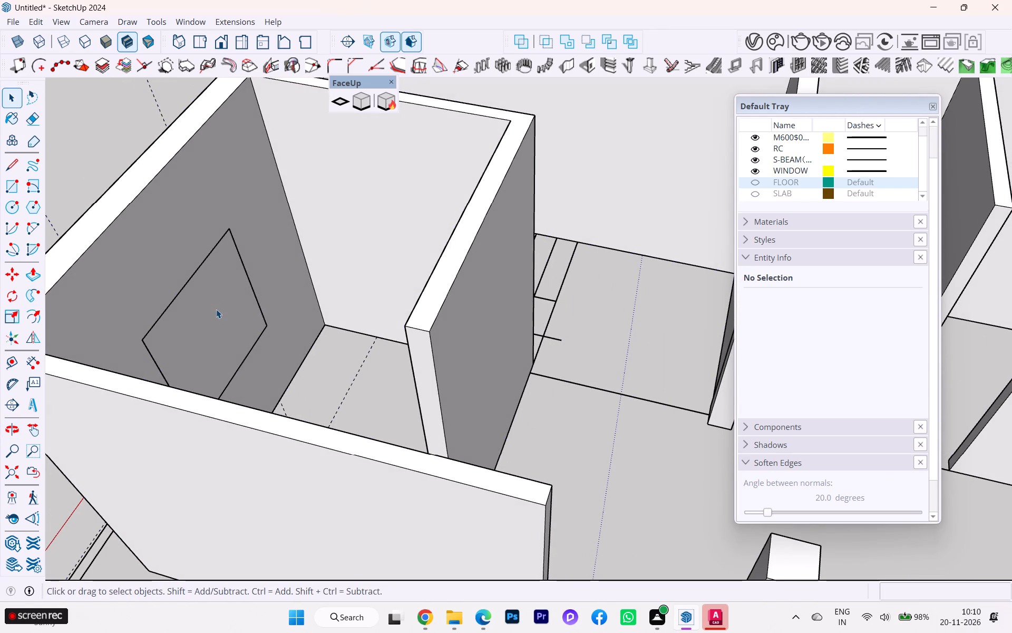
pyautogui.doubleClick(216, 309)
pyautogui.click(216, 309)
pyautogui.click(216, 311)
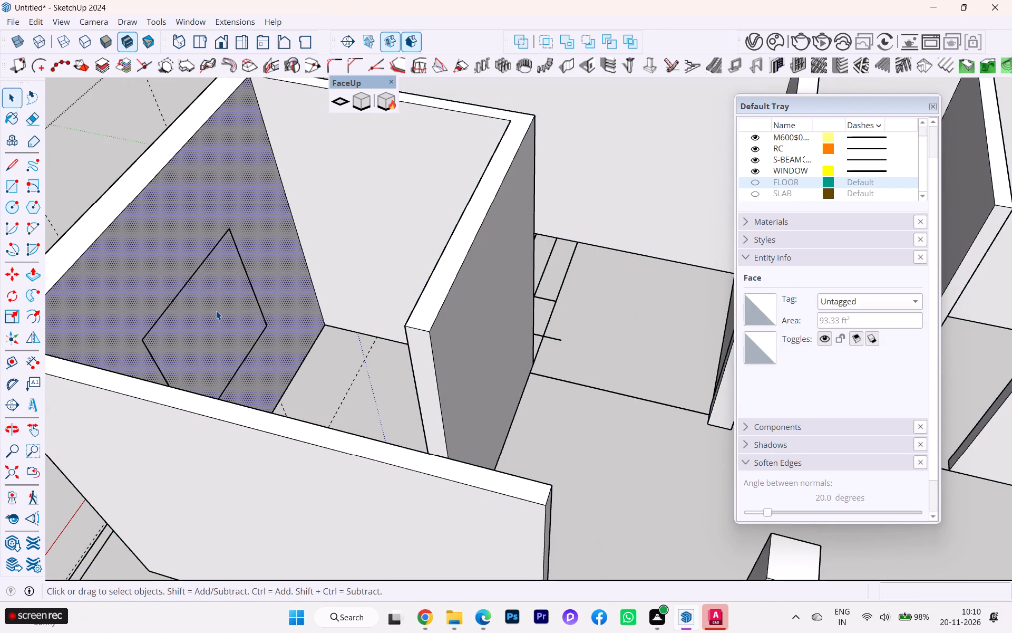
pyautogui.click(212, 314)
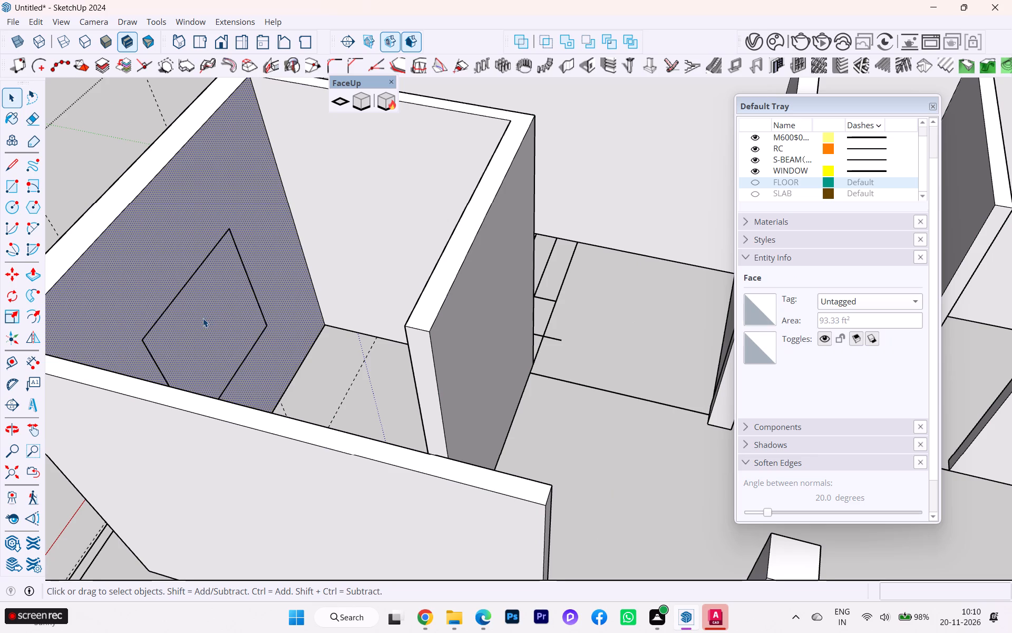
pyautogui.rightClick(201, 319)
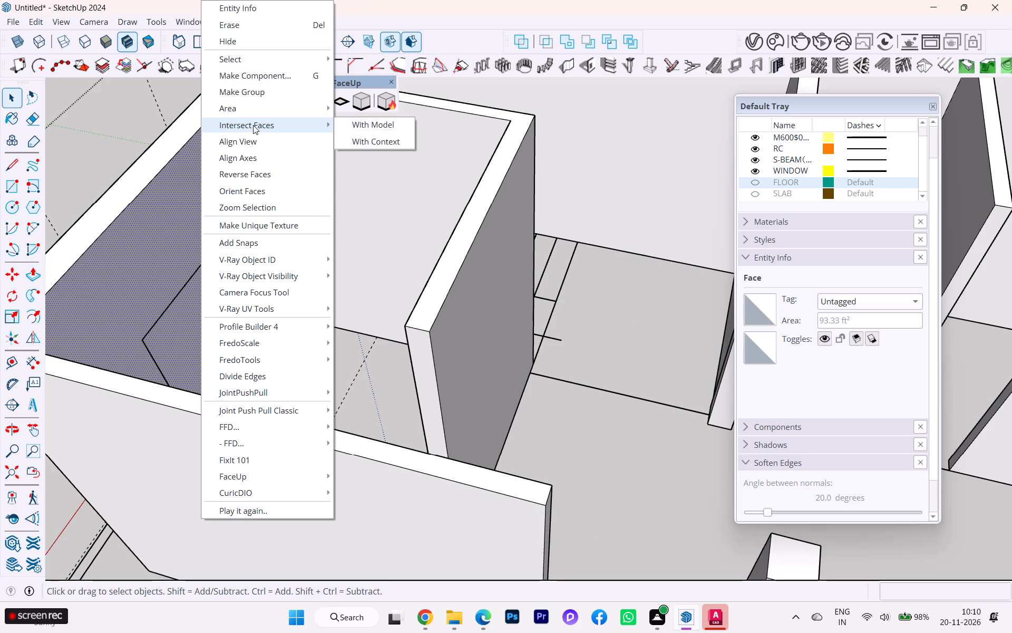
pyautogui.click(357, 123)
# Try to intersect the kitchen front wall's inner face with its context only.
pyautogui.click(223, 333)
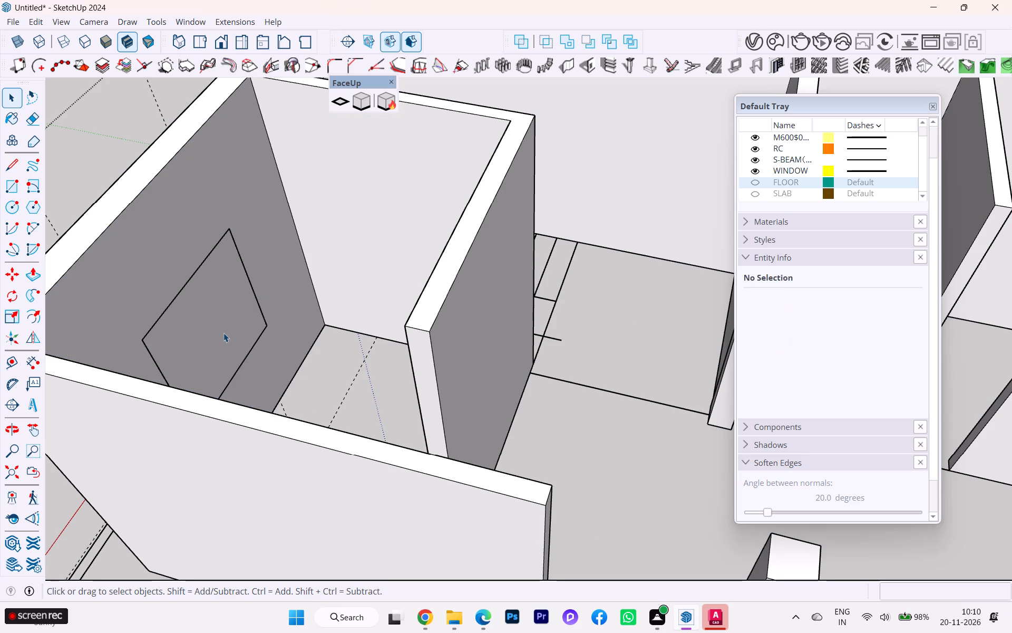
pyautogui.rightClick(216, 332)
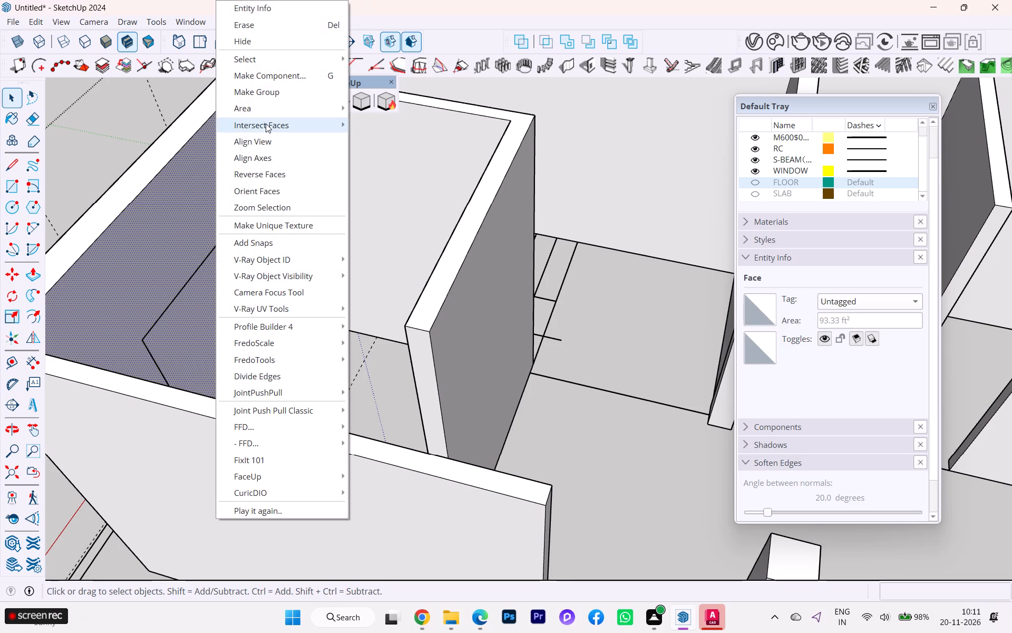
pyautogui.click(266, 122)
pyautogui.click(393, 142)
# Check by selection whether the window outline divides the inner face of the kitchen's front wall.
pyautogui.click(206, 315)
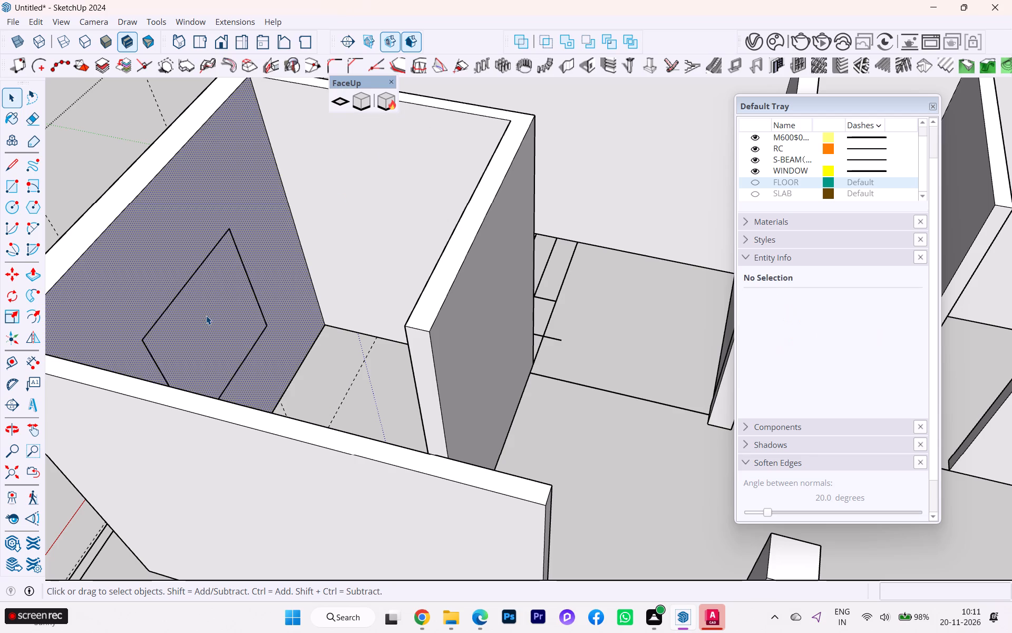
pyautogui.doubleClick(206, 315)
pyautogui.scroll(6, 206, 308)
pyautogui.click(197, 320)
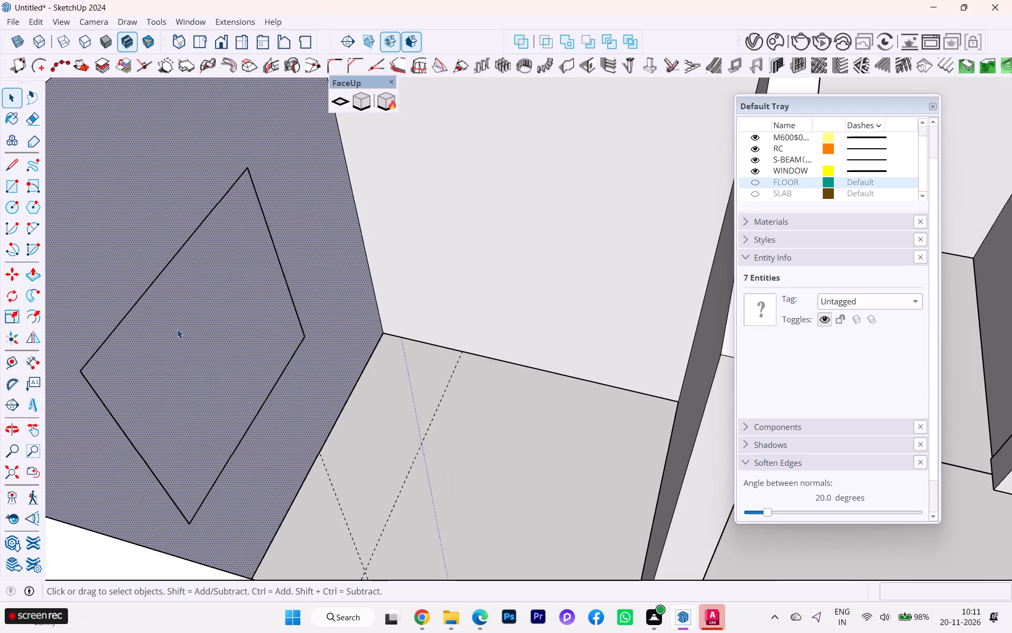
pyautogui.click(152, 346)
pyautogui.click(97, 360)
pyautogui.click(90, 365)
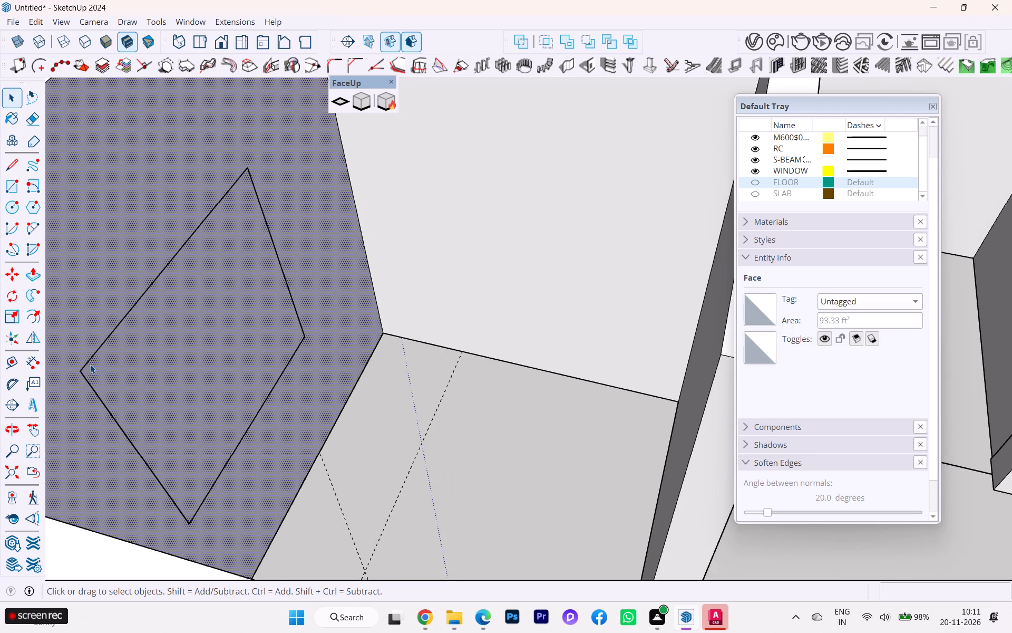
pyautogui.click(84, 368)
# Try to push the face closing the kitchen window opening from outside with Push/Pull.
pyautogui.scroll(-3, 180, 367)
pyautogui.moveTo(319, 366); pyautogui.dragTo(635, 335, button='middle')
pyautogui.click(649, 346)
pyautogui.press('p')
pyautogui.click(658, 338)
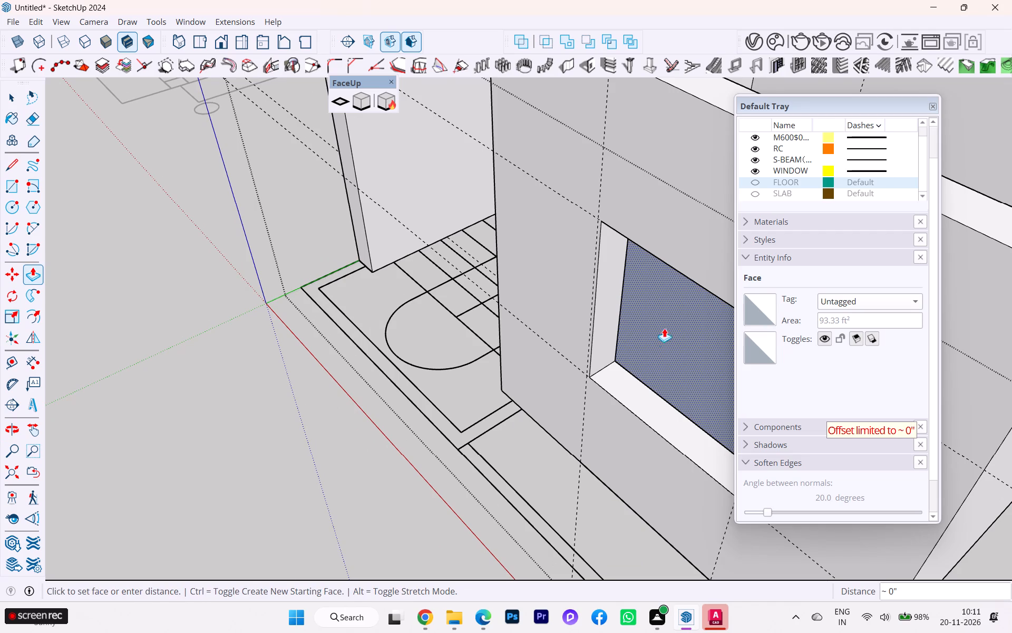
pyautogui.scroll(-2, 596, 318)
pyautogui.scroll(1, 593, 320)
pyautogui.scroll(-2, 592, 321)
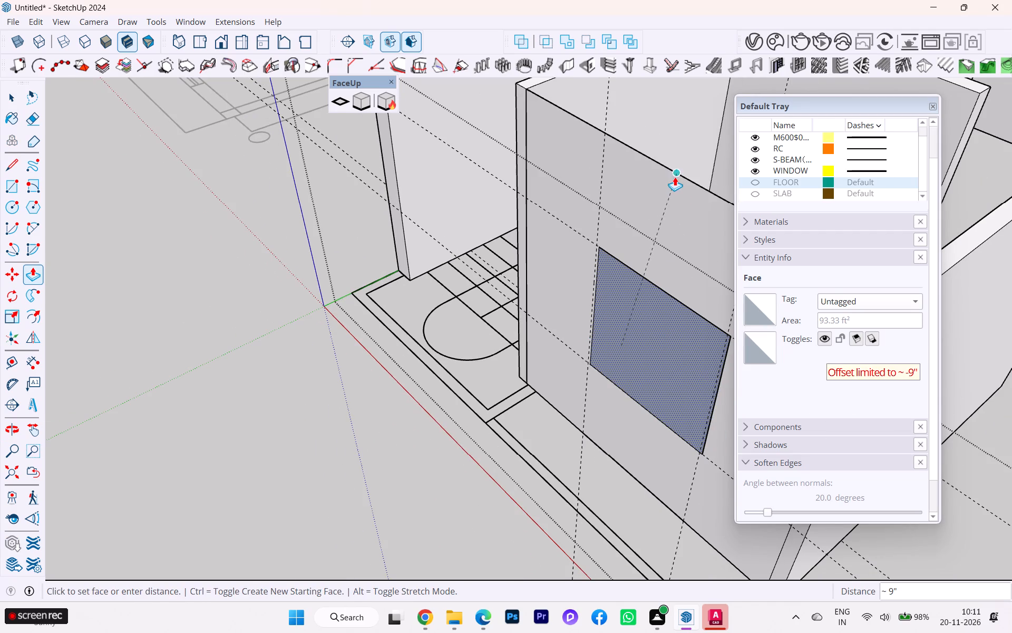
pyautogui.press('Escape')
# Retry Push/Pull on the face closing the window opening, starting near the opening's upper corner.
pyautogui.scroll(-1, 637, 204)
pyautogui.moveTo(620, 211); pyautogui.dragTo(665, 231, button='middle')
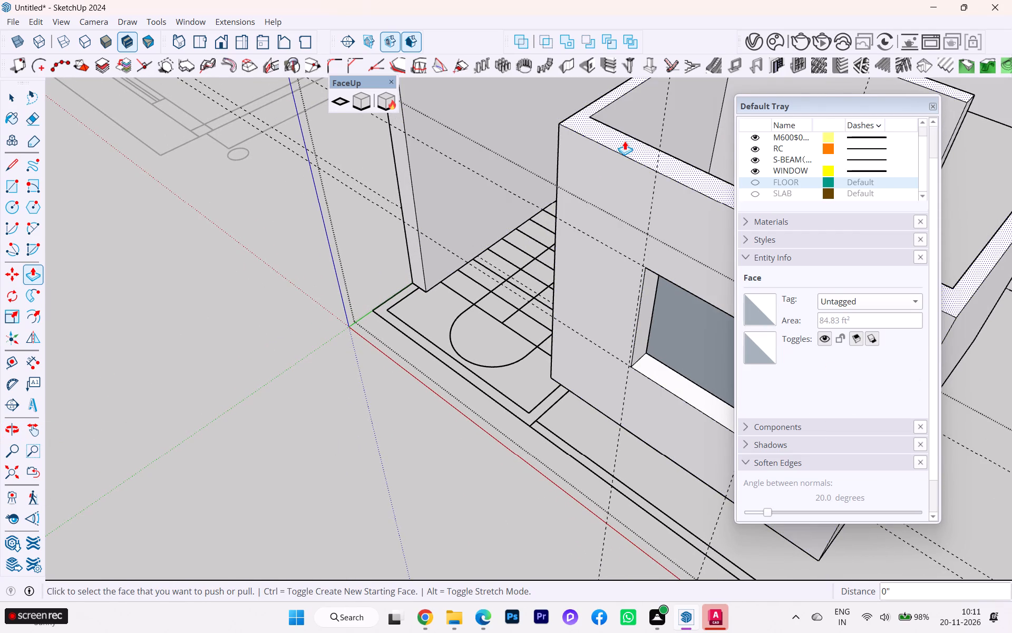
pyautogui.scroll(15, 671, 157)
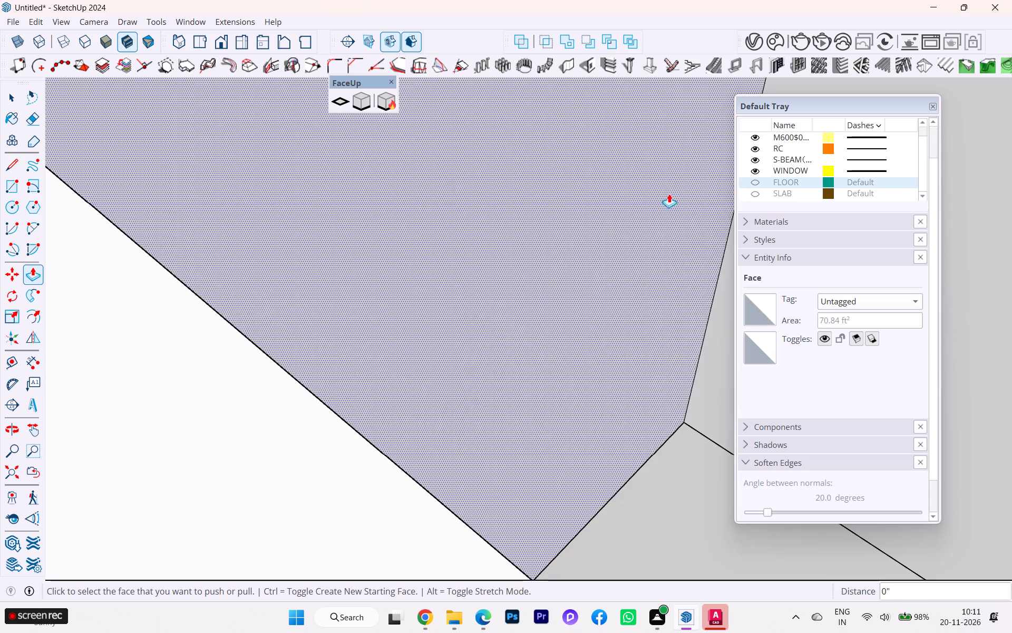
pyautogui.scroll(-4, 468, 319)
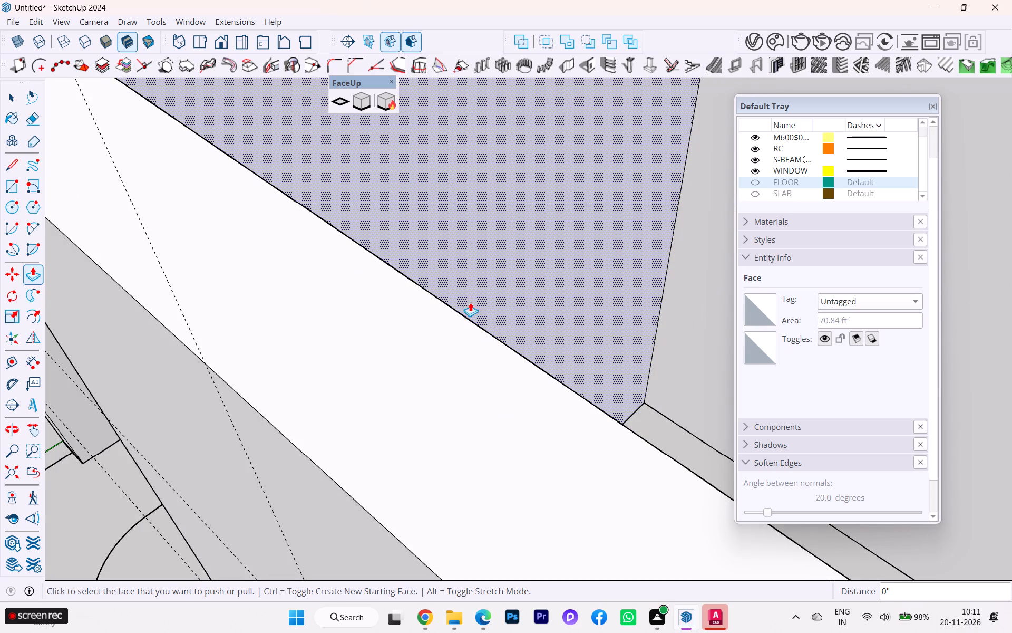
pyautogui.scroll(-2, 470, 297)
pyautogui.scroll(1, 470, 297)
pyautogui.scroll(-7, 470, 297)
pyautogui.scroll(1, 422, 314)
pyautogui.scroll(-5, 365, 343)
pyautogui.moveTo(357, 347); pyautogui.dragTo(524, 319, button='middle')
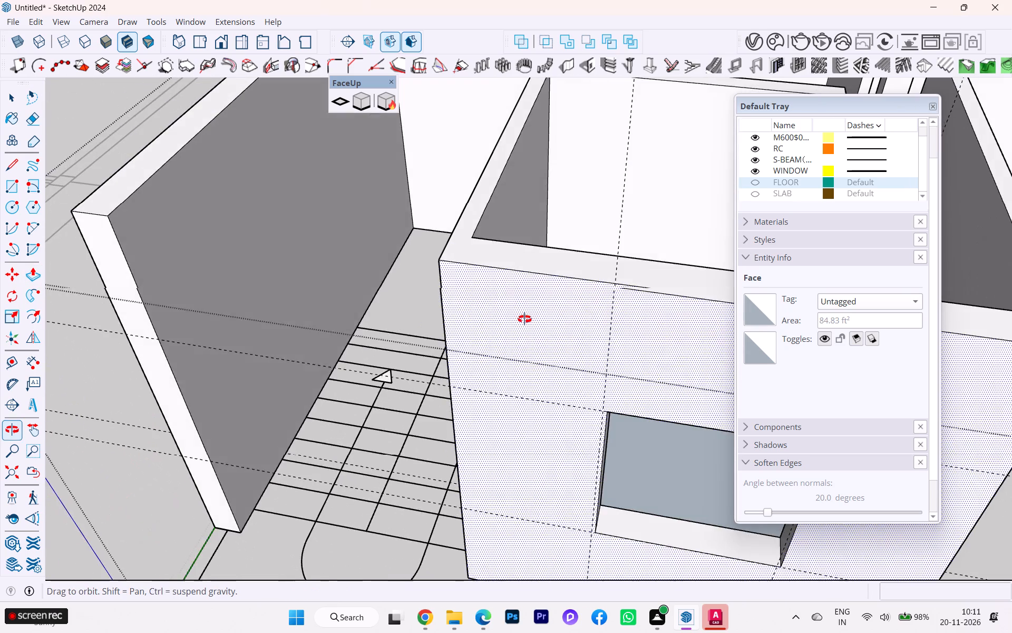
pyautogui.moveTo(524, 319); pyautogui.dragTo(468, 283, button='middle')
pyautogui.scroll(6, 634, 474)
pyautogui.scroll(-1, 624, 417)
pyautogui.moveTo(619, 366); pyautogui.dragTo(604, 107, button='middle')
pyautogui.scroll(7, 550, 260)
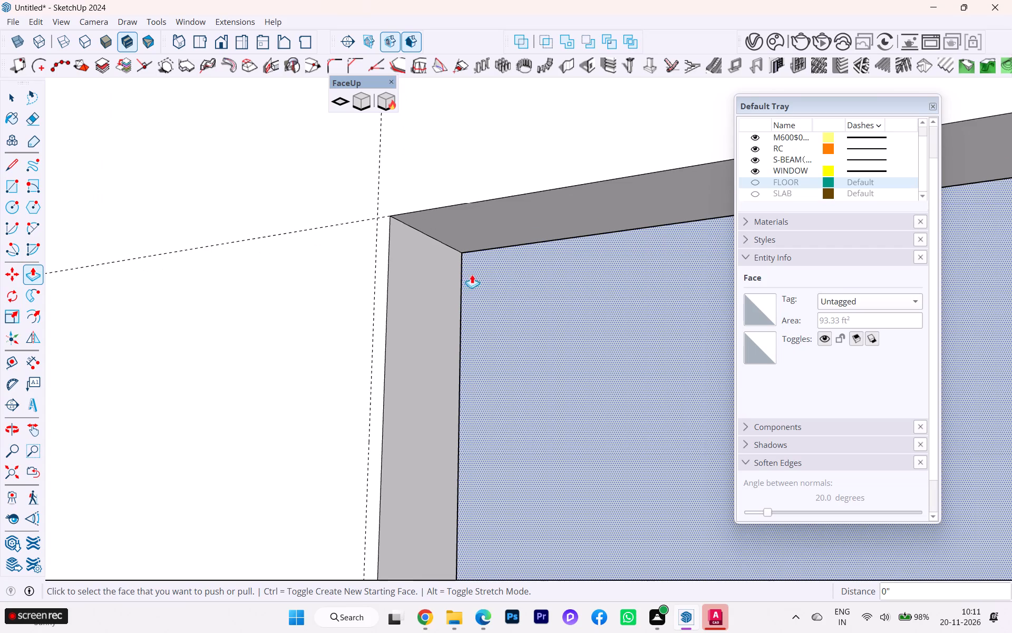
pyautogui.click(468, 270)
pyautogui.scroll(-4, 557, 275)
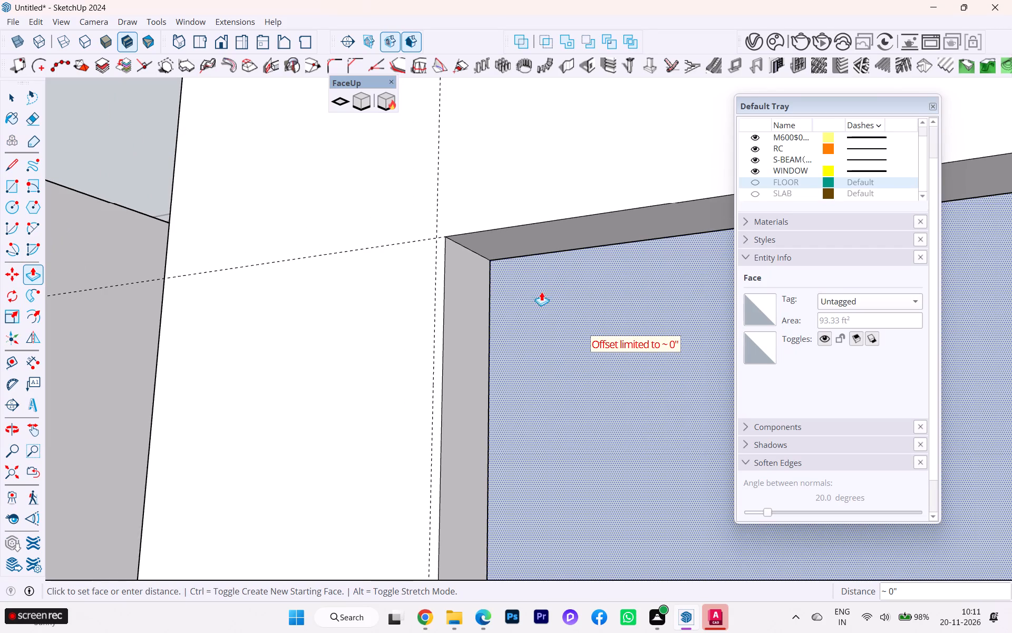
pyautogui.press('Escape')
# Delete the inner wall face that closes the kitchen window opening.
pyautogui.click(11, 99)
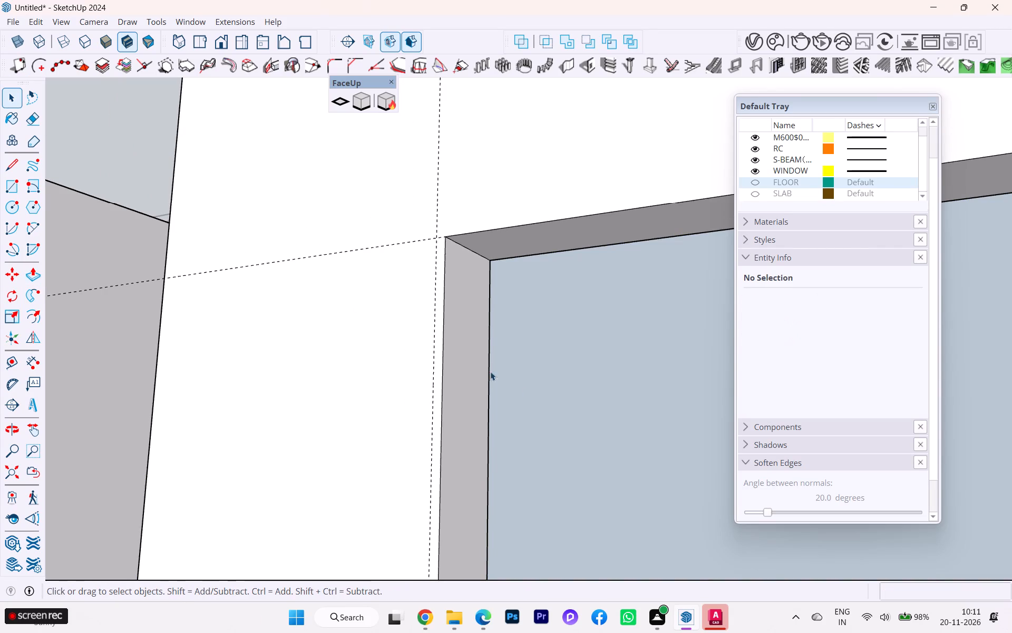
pyautogui.click(597, 391)
pyautogui.press('Delete')
# Examine the cleared window opening, leave the wall group, and inspect the walls and the front corner's narrow end from outside.
pyautogui.scroll(-1, 511, 330)
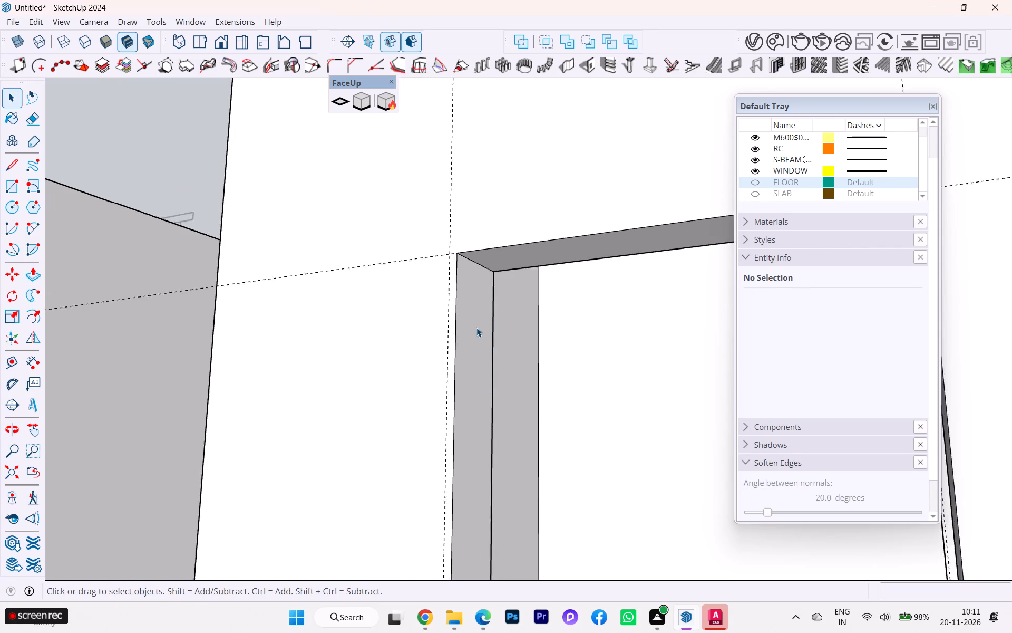
pyautogui.scroll(-8, 476, 328)
pyautogui.moveTo(463, 360); pyautogui.dragTo(609, 469, button='middle')
pyautogui.scroll(5, 686, 466)
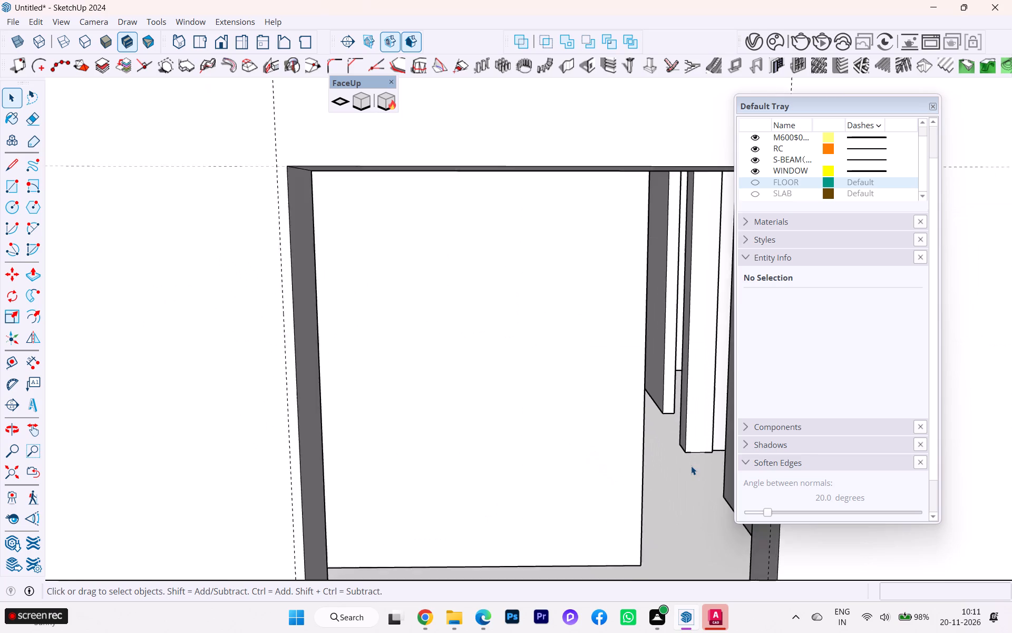
pyautogui.scroll(-2, 508, 450)
pyautogui.moveTo(367, 458); pyautogui.dragTo(319, 523, button='middle')
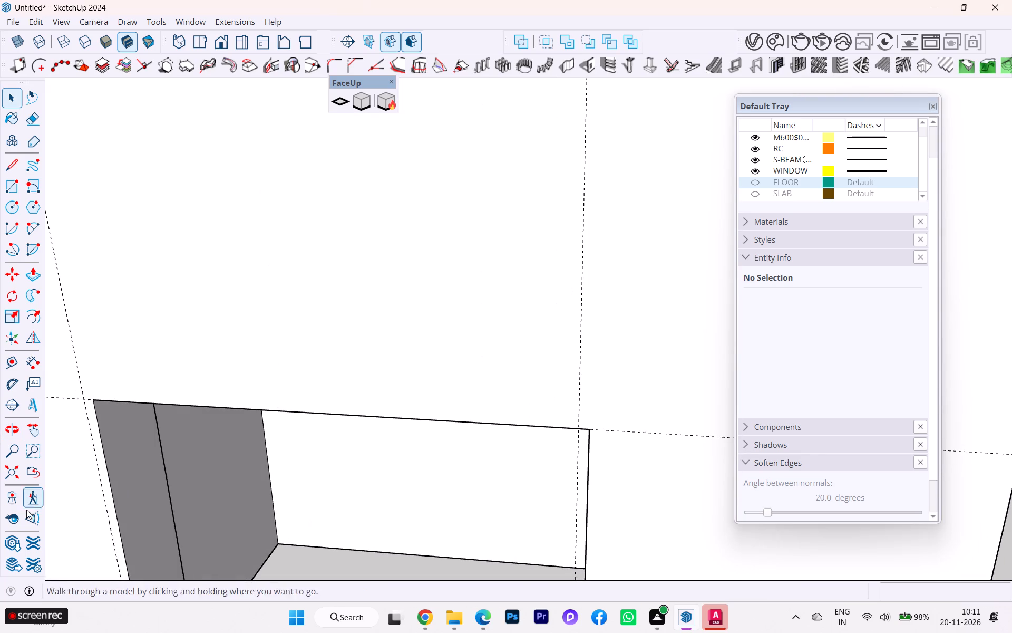
pyautogui.click(16, 468)
pyautogui.scroll(-2, 449, 437)
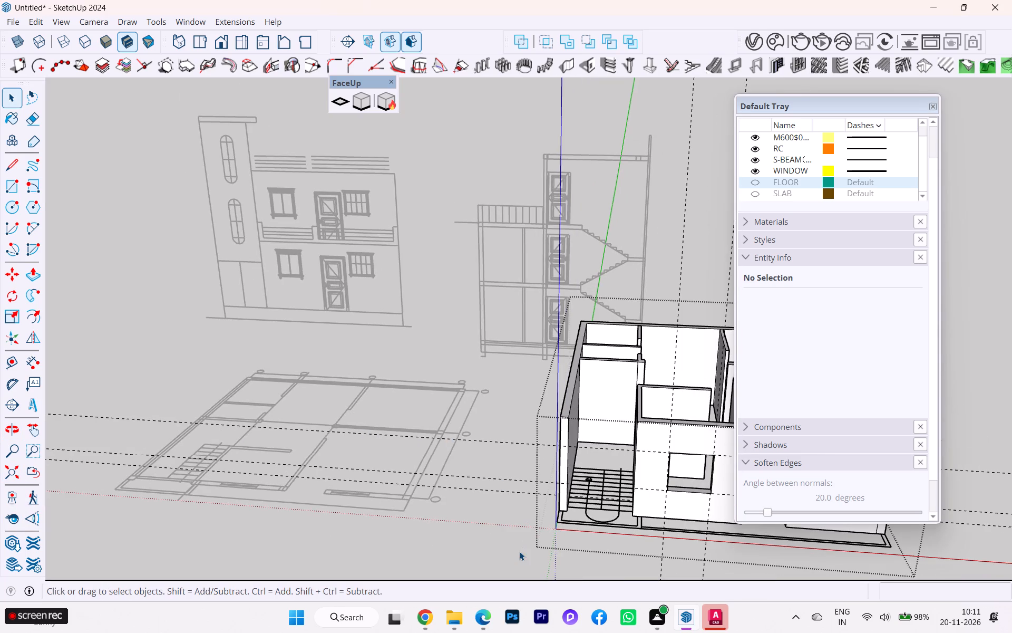
pyautogui.click(519, 551)
pyautogui.scroll(-4, 451, 498)
pyautogui.scroll(4, 715, 490)
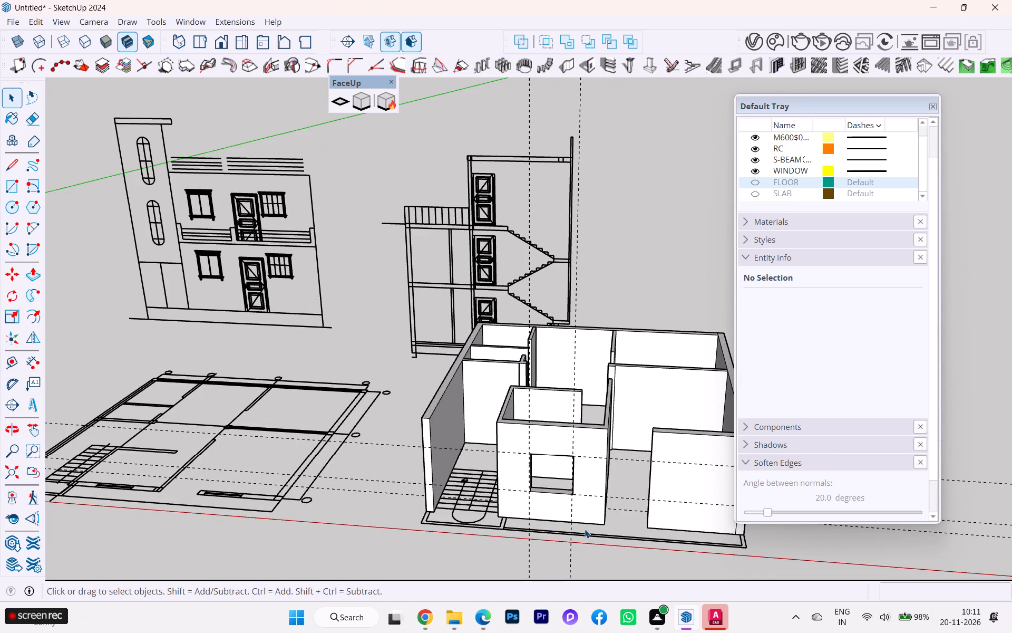
pyautogui.scroll(-2, 421, 467)
pyautogui.scroll(1, 418, 466)
pyautogui.scroll(-2, 415, 465)
pyautogui.moveTo(521, 448); pyautogui.dragTo(205, 434, button='middle')
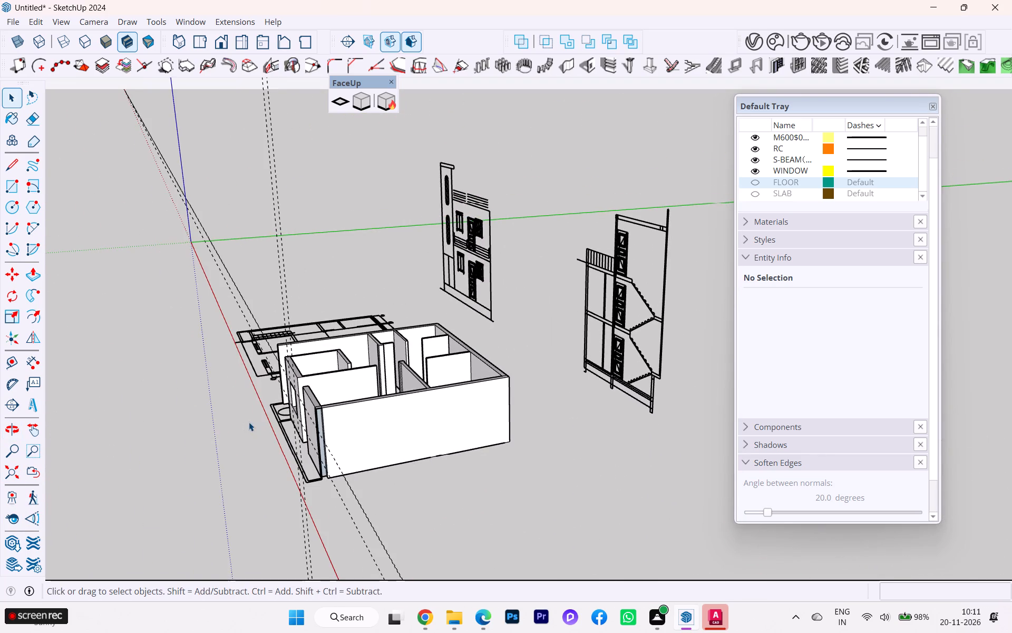
pyautogui.scroll(4, 249, 422)
pyautogui.scroll(7, 375, 408)
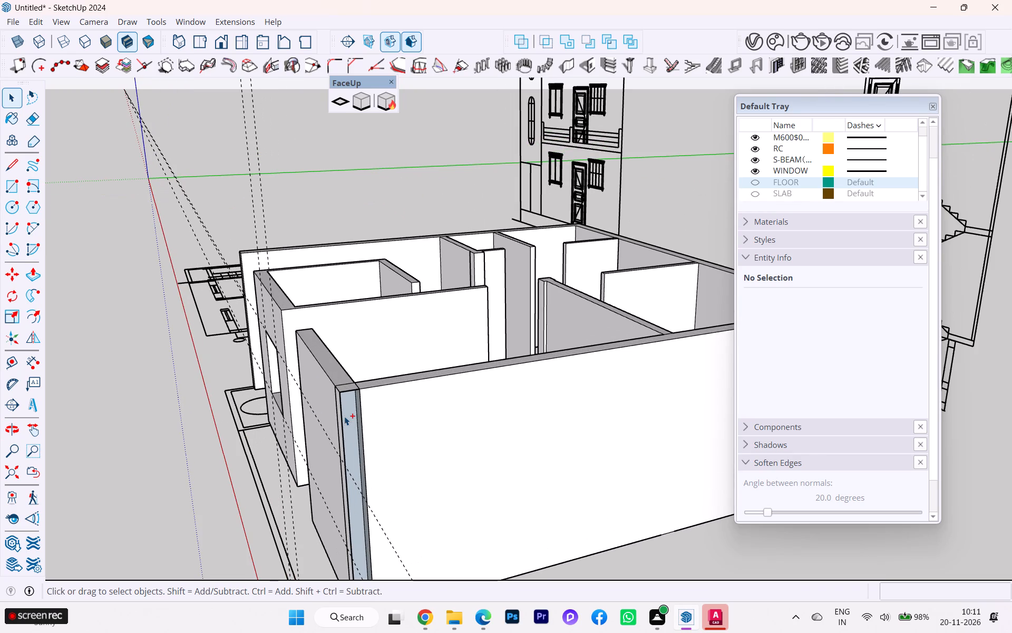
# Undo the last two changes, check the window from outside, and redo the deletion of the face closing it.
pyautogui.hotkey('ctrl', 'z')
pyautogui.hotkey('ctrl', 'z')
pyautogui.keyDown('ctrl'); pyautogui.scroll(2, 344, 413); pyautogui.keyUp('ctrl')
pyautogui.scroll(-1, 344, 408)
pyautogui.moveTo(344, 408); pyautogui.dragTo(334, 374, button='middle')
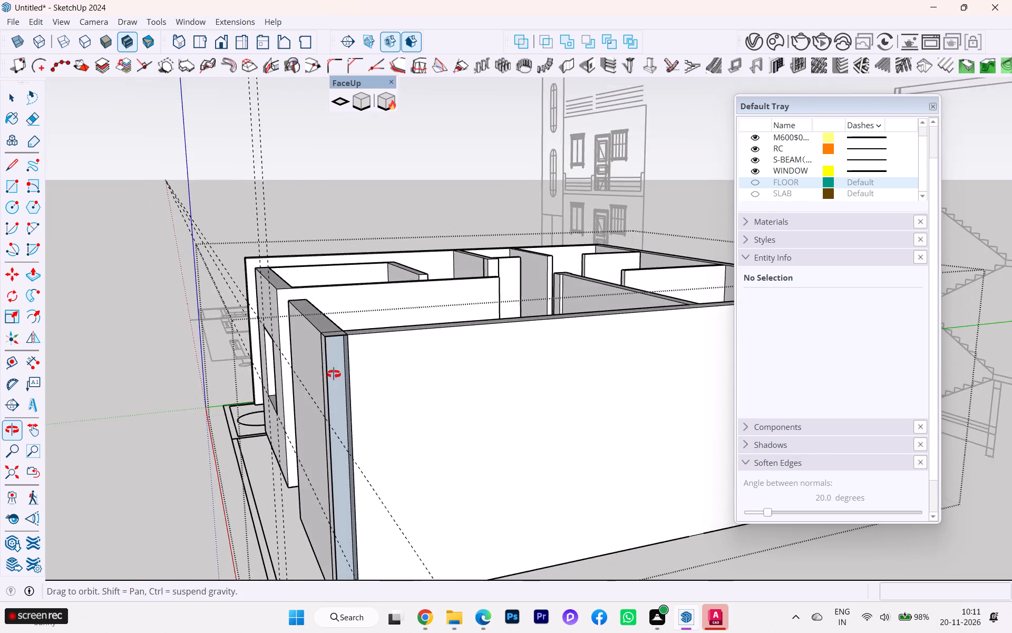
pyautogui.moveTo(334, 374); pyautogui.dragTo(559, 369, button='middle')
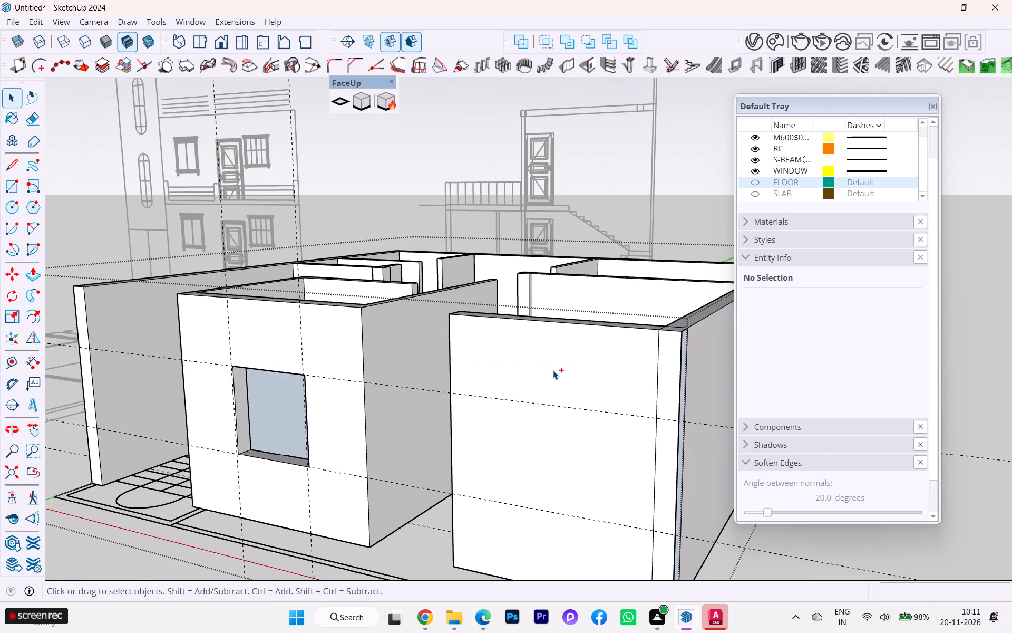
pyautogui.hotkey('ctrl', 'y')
# Draw a 9" × 10' rectangle over the missing face at the outer front corner of the long side wall.
pyautogui.keyDown('ctrl'); pyautogui.scroll(-2, 553, 370); pyautogui.keyUp('ctrl')
pyautogui.moveTo(553, 370); pyautogui.dragTo(371, 362, button='middle')
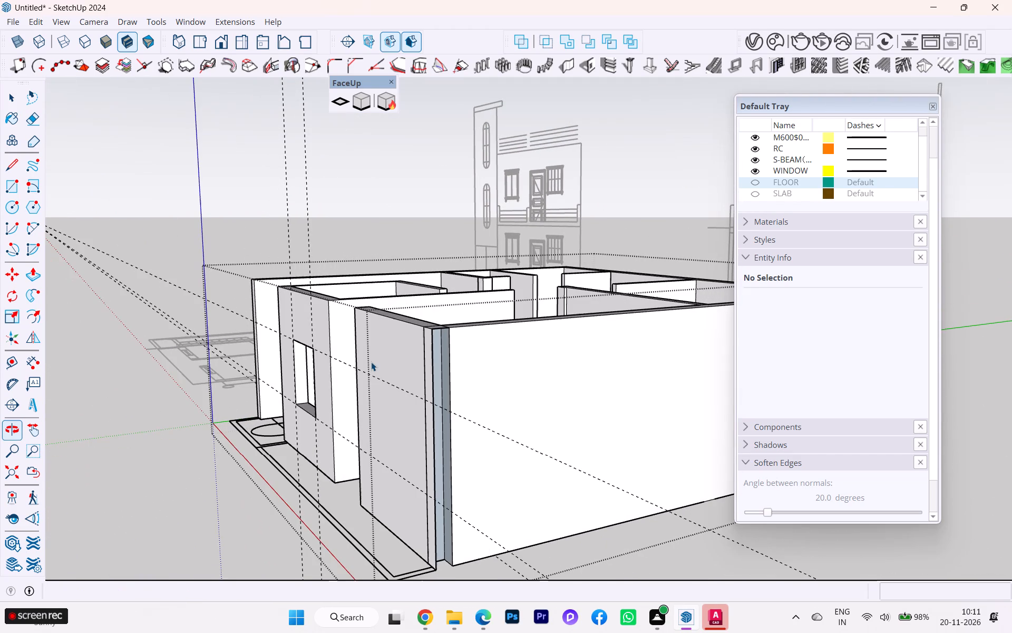
pyautogui.press('r')
pyautogui.scroll(4, 440, 342)
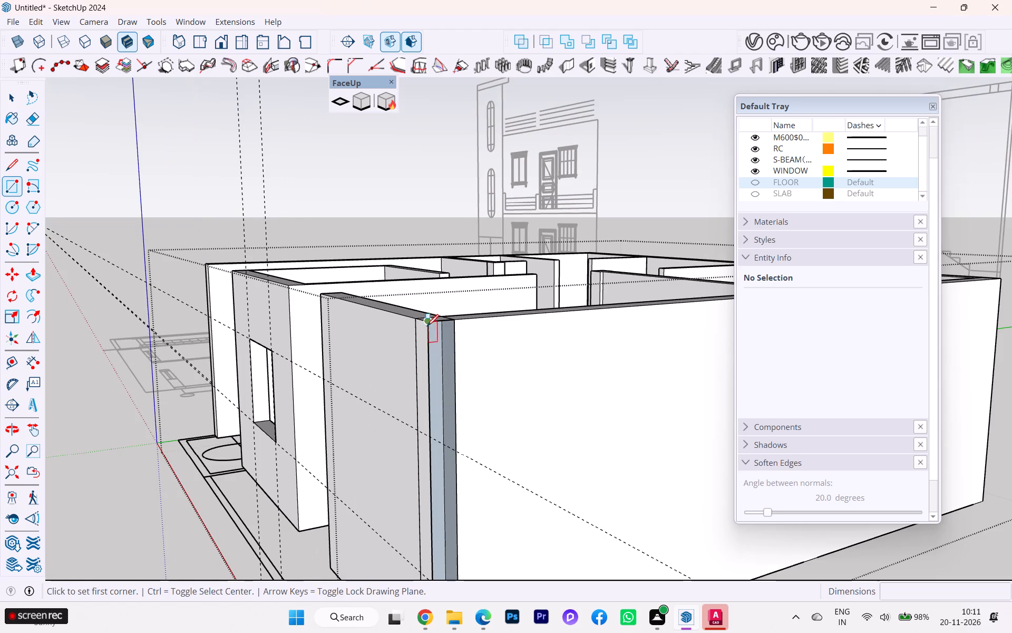
pyautogui.click(426, 325)
pyautogui.scroll(-4, 467, 380)
pyautogui.scroll(-3, 457, 434)
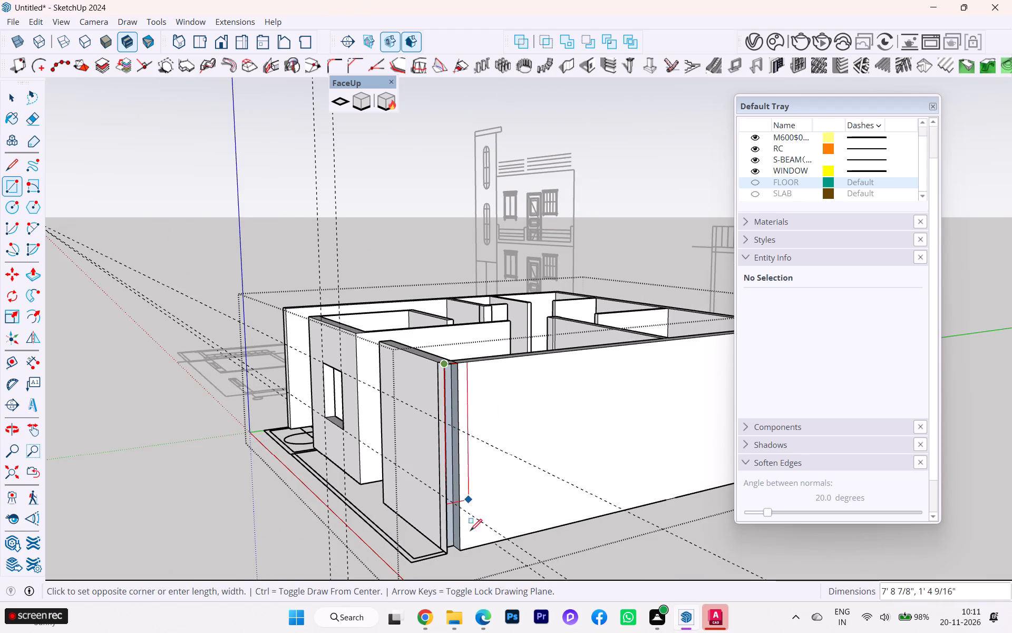
pyautogui.scroll(9, 462, 554)
pyautogui.click(455, 549)
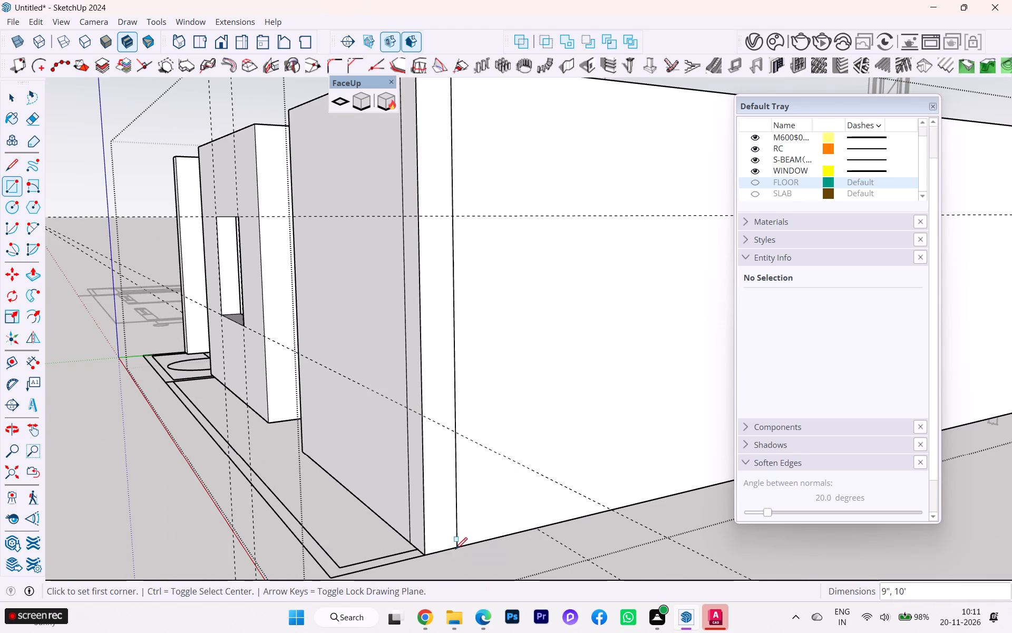
pyautogui.scroll(-1, 454, 549)
pyautogui.moveTo(450, 536); pyautogui.dragTo(420, 234, button='middle')
pyautogui.scroll(-4, 424, 254)
pyautogui.scroll(-3, 421, 368)
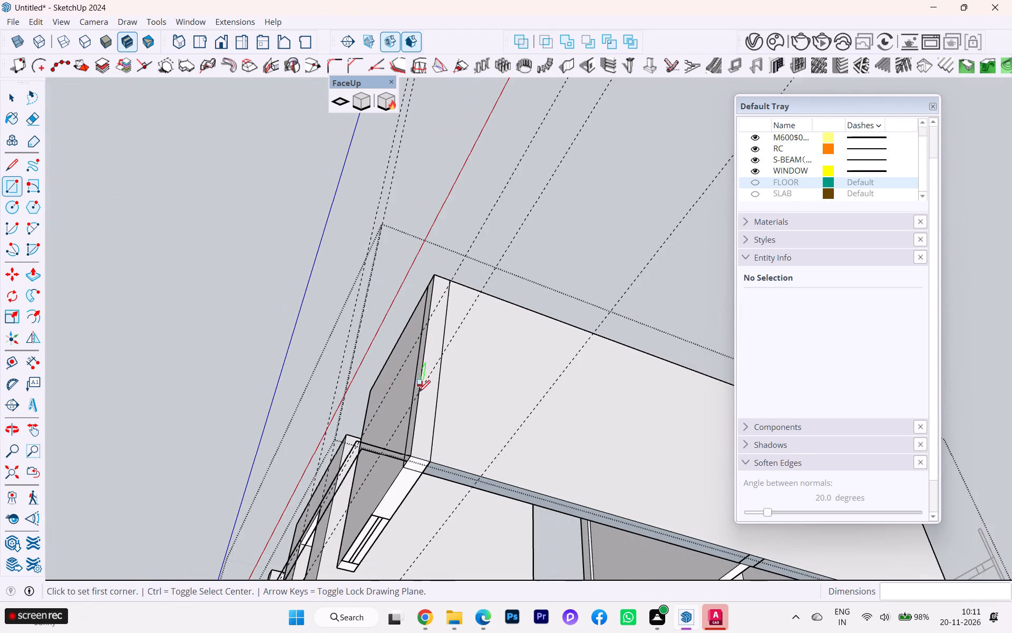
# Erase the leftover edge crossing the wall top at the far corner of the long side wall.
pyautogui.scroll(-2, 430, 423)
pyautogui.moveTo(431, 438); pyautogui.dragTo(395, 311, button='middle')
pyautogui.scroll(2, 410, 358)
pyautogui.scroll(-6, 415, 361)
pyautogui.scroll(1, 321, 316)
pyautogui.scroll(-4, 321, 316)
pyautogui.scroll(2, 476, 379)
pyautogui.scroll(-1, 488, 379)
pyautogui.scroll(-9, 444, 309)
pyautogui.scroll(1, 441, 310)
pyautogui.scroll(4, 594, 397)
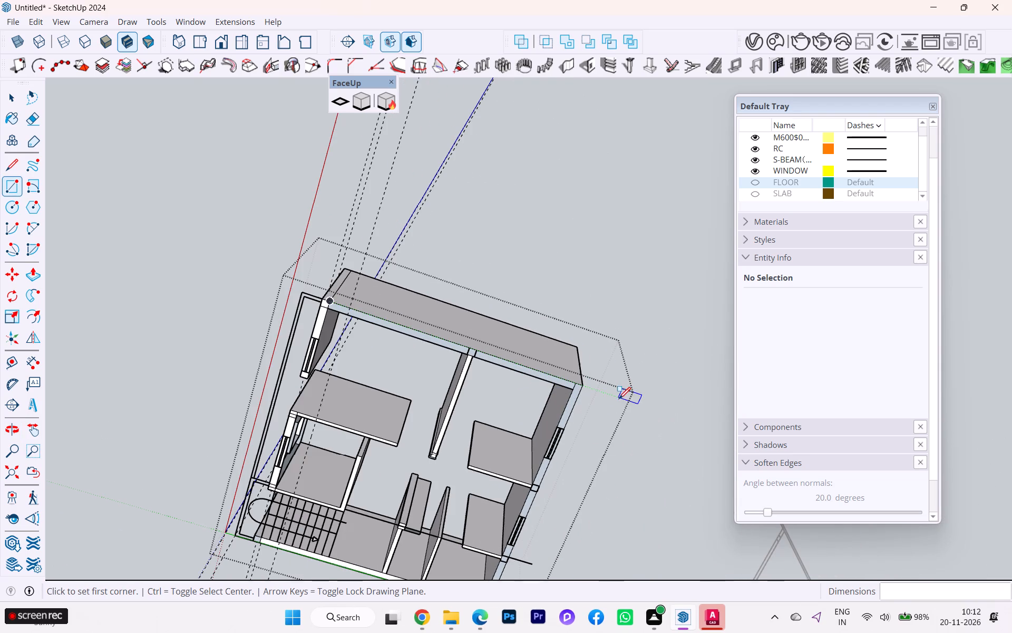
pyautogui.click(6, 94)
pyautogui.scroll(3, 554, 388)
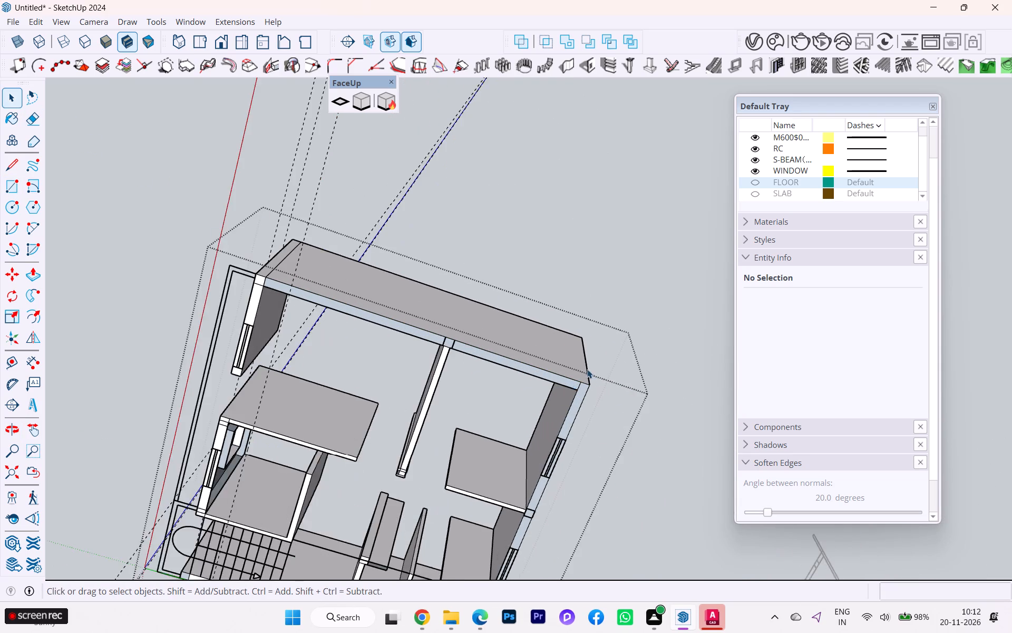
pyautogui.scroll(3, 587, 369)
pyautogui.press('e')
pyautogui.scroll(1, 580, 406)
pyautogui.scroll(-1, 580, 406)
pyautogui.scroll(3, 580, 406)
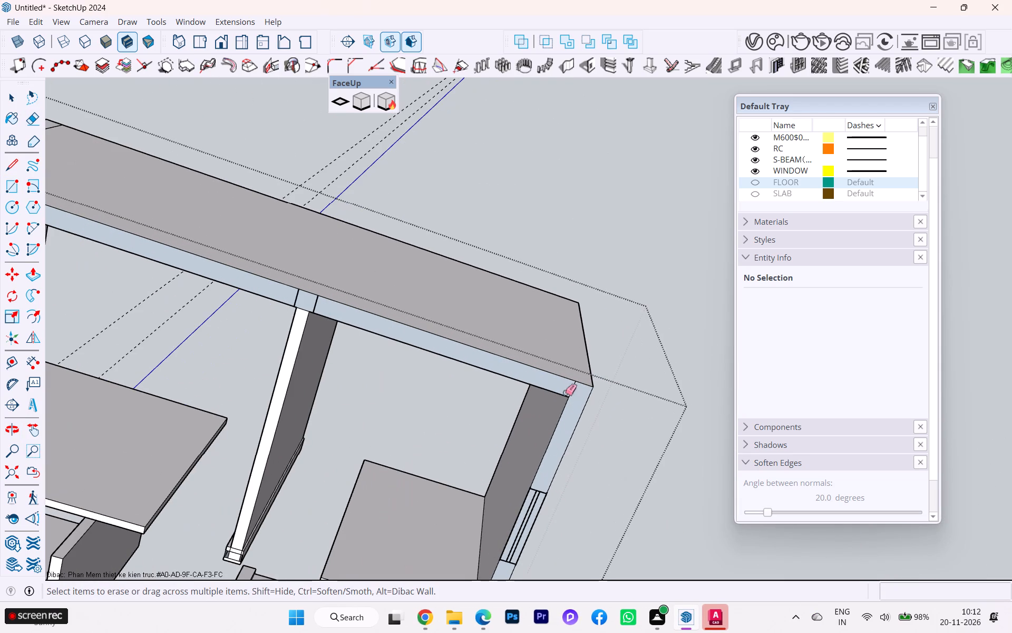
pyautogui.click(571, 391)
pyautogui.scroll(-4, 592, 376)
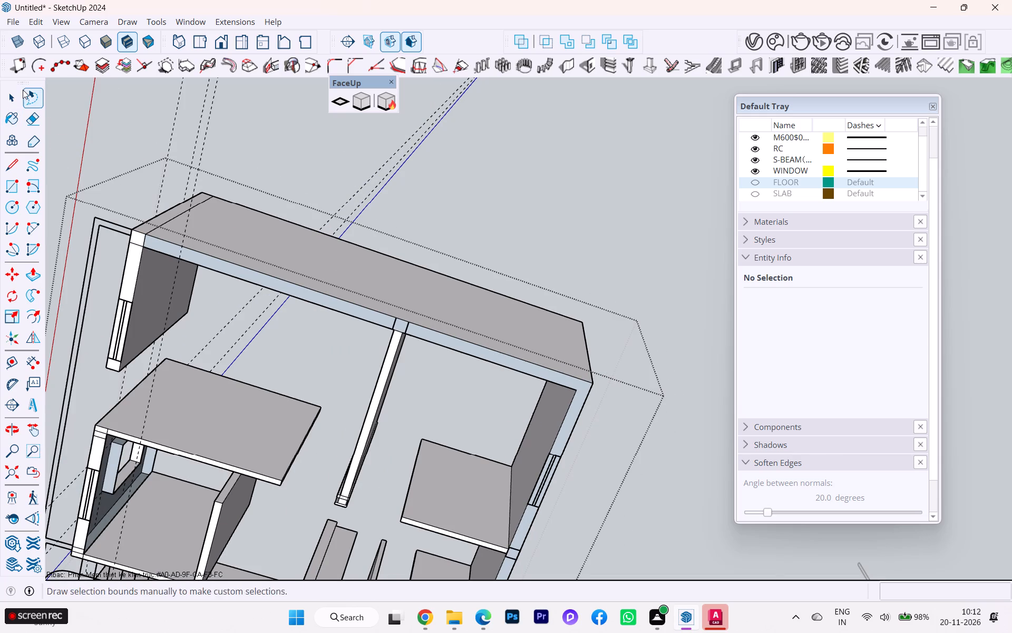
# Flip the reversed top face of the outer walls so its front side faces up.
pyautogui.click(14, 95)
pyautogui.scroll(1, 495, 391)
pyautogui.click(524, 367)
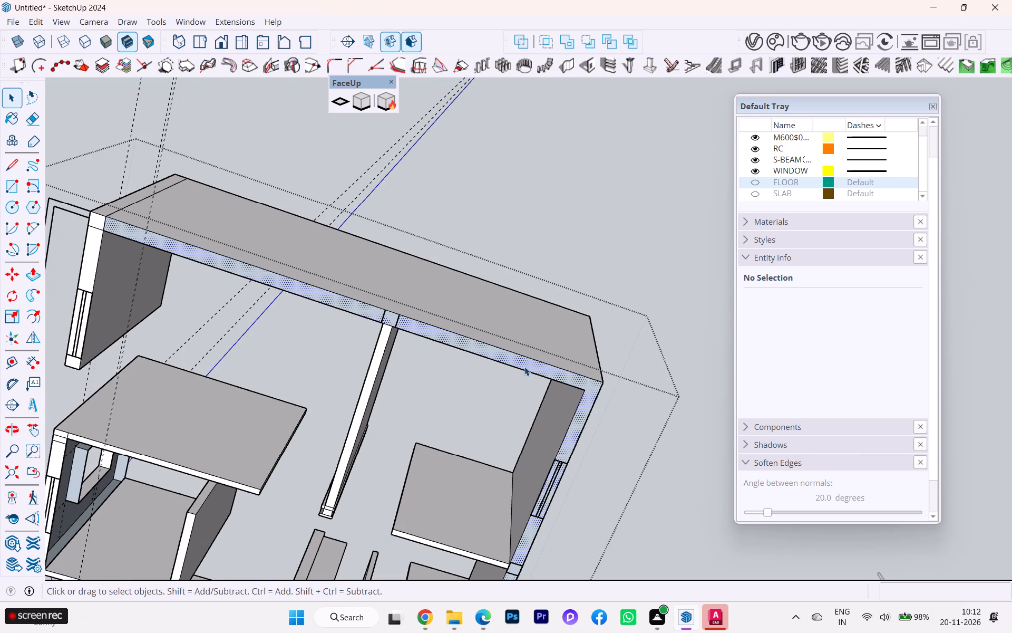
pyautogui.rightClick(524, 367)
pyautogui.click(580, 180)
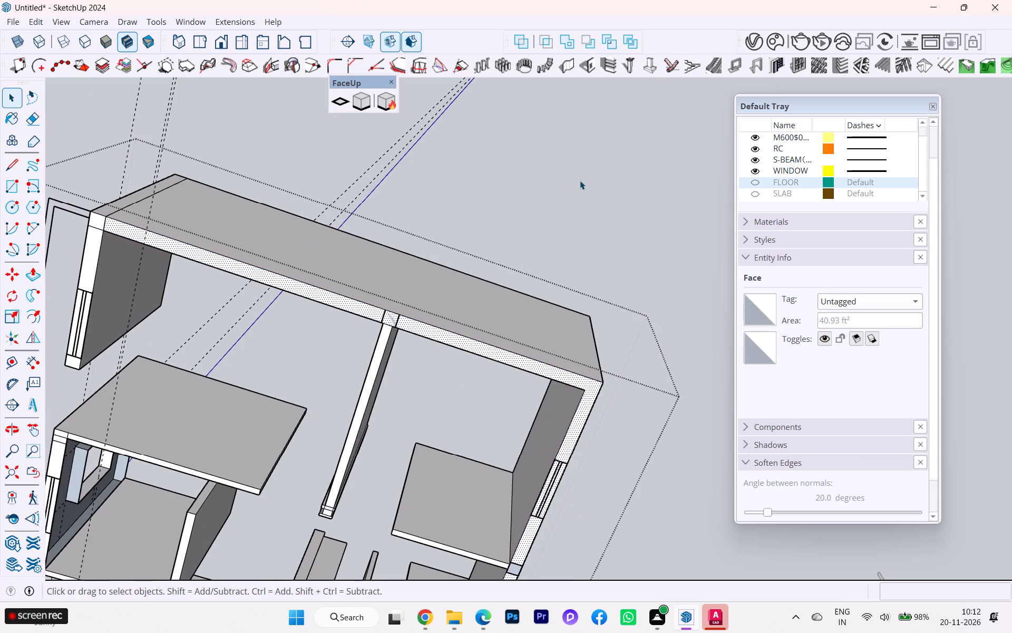
# Inspect the wall tops, the outer side walls and the kitchen window opening from several angles.
pyautogui.scroll(-1, 561, 256)
pyautogui.scroll(2, 560, 260)
pyautogui.scroll(-3, 560, 260)
pyautogui.moveTo(558, 265); pyautogui.dragTo(320, 266, button='middle')
pyautogui.scroll(-3, 520, 255)
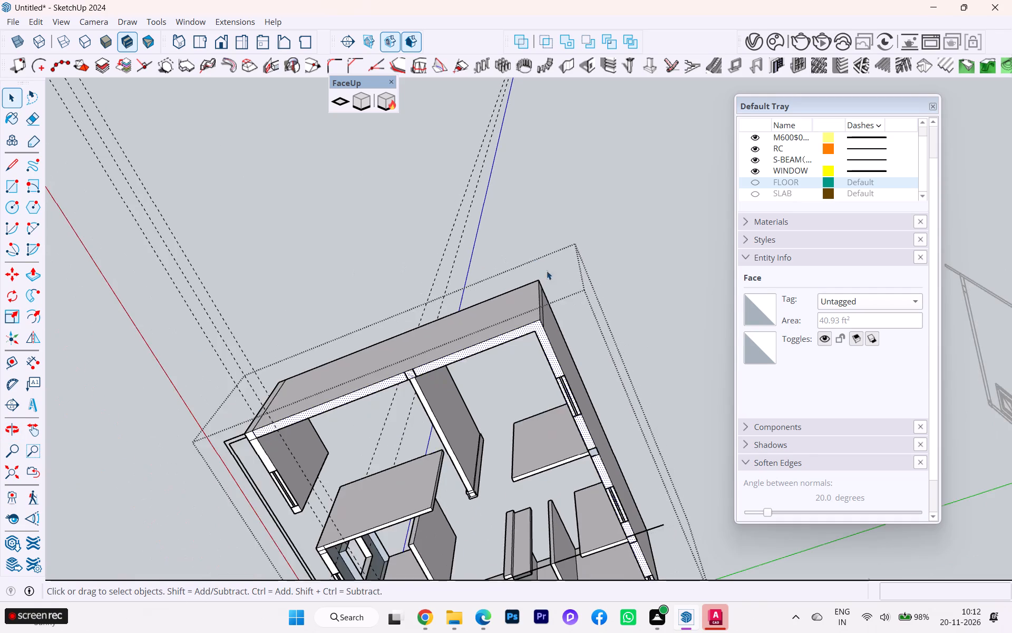
pyautogui.scroll(-6, 567, 292)
pyautogui.scroll(9, 593, 405)
pyautogui.scroll(-1, 590, 356)
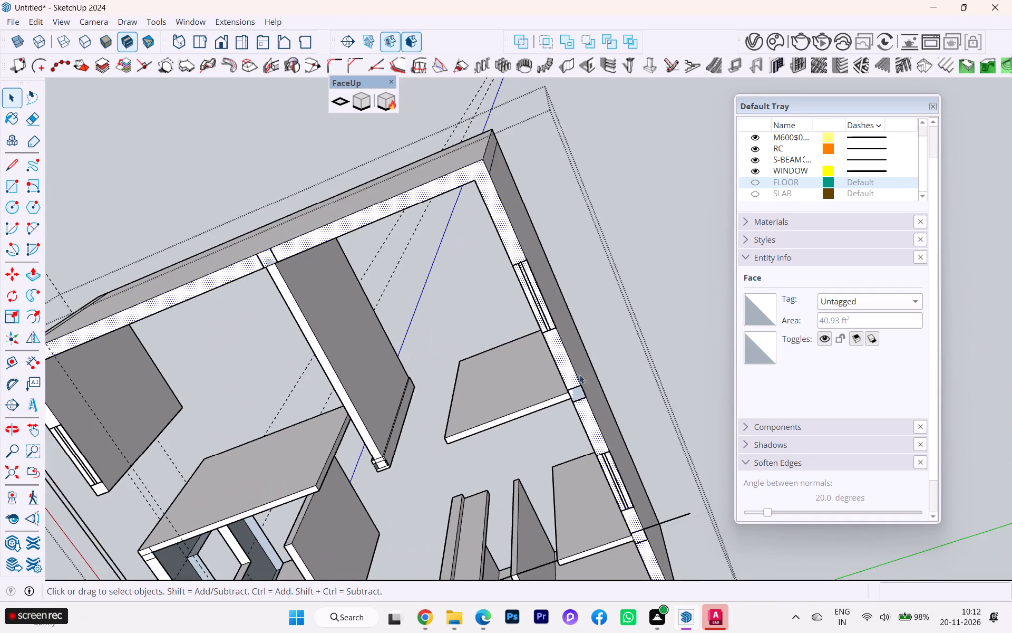
pyautogui.scroll(-5, 576, 380)
pyautogui.moveTo(585, 366); pyautogui.dragTo(630, 632, button='middle')
pyautogui.scroll(-3, 617, 360)
pyautogui.moveTo(615, 377); pyautogui.dragTo(627, 508, button='middle')
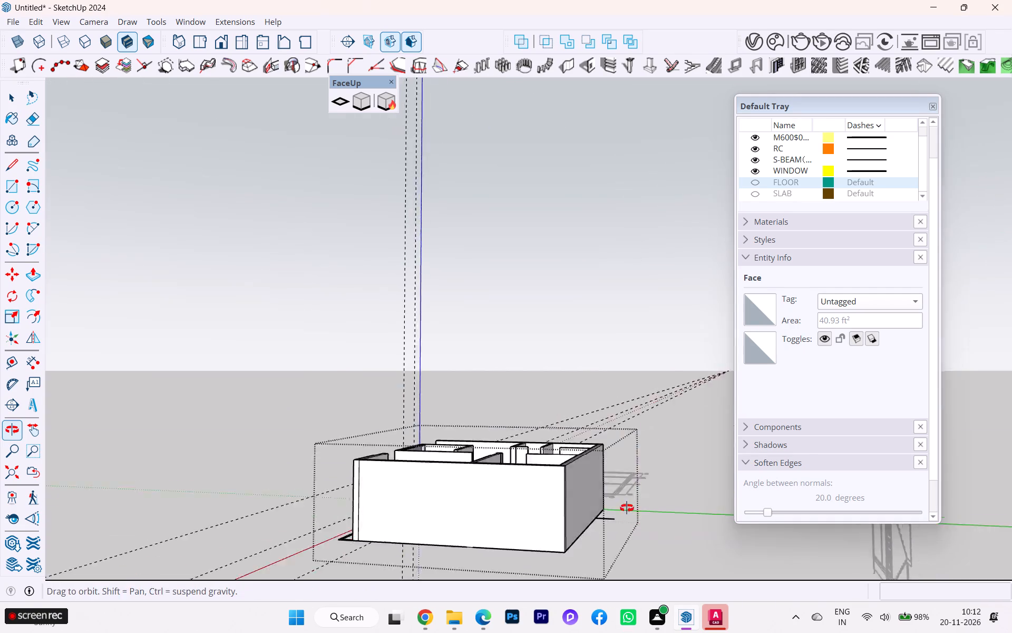
pyautogui.moveTo(627, 508); pyautogui.dragTo(662, 598, button='middle')
pyautogui.scroll(-3, 561, 352)
pyautogui.scroll(8, 592, 532)
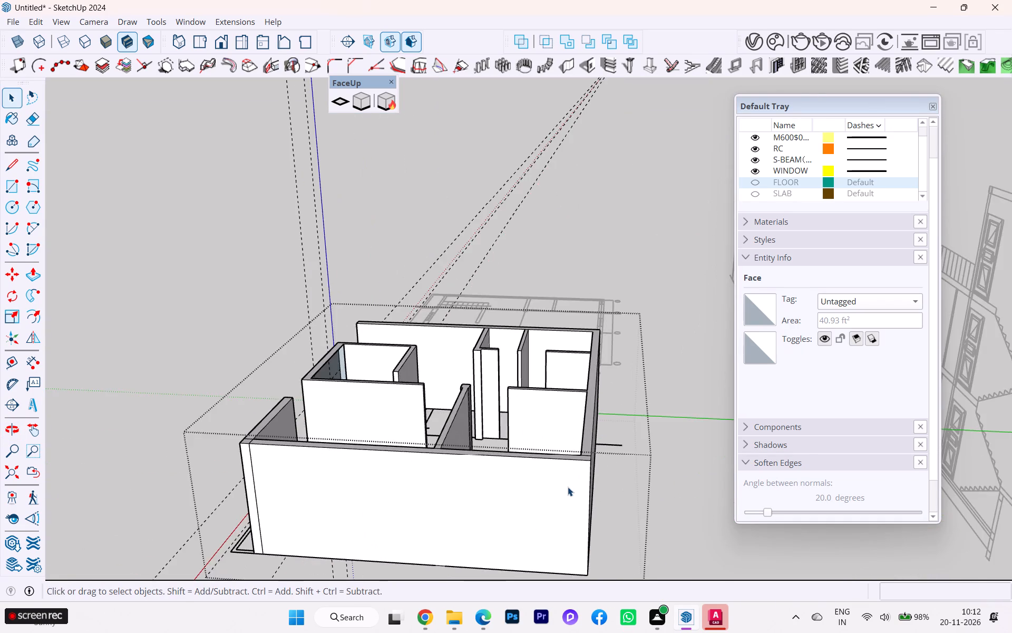
pyautogui.scroll(4, 560, 474)
pyautogui.scroll(-2, 560, 474)
pyautogui.moveTo(560, 474); pyautogui.dragTo(600, 609, button='middle')
pyautogui.scroll(4, 561, 460)
pyautogui.scroll(-4, 559, 438)
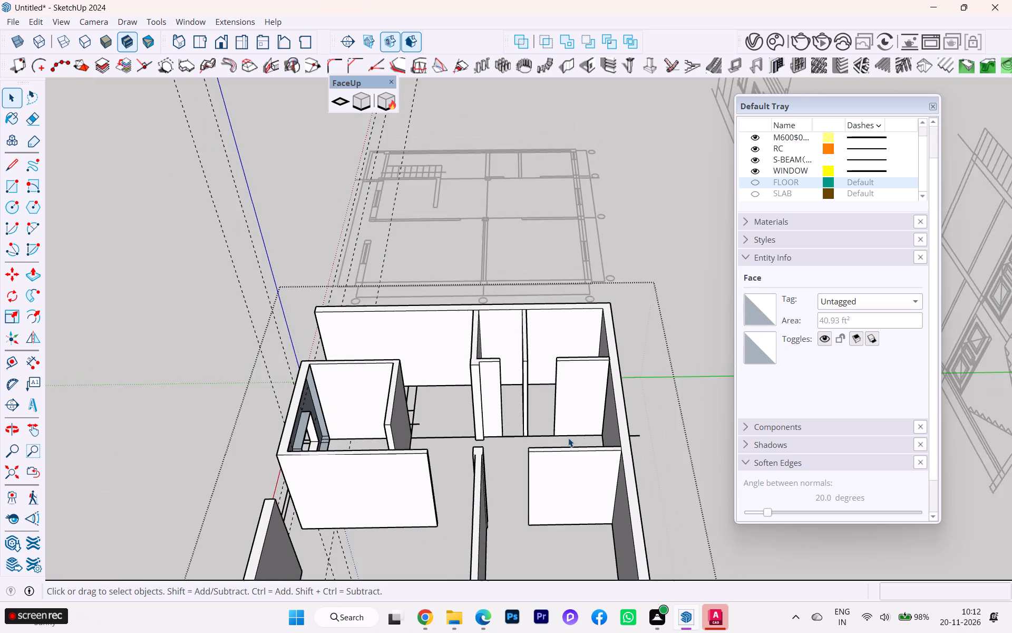
pyautogui.moveTo(444, 479); pyautogui.dragTo(323, 495, button='middle')
pyautogui.scroll(4, 210, 372)
pyautogui.scroll(-2, 244, 372)
pyautogui.scroll(1, 244, 372)
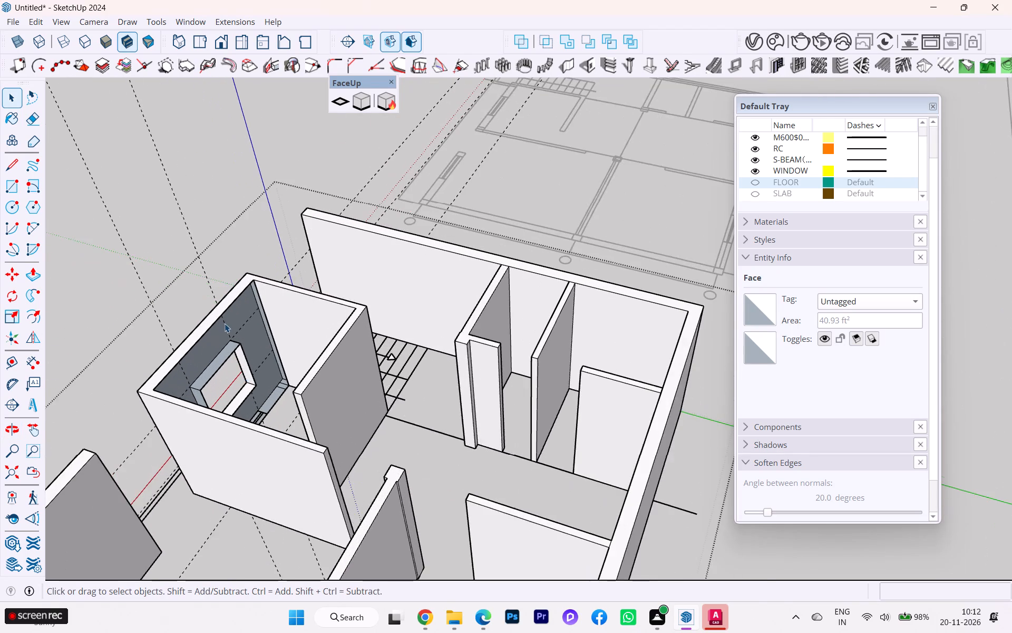
pyautogui.scroll(1, 225, 323)
pyautogui.scroll(-1, 224, 321)
pyautogui.scroll(2, 224, 321)
pyautogui.scroll(-1, 224, 321)
pyautogui.scroll(1, 224, 321)
# Undo the last three changes to the walls.
pyautogui.click(250, 325)
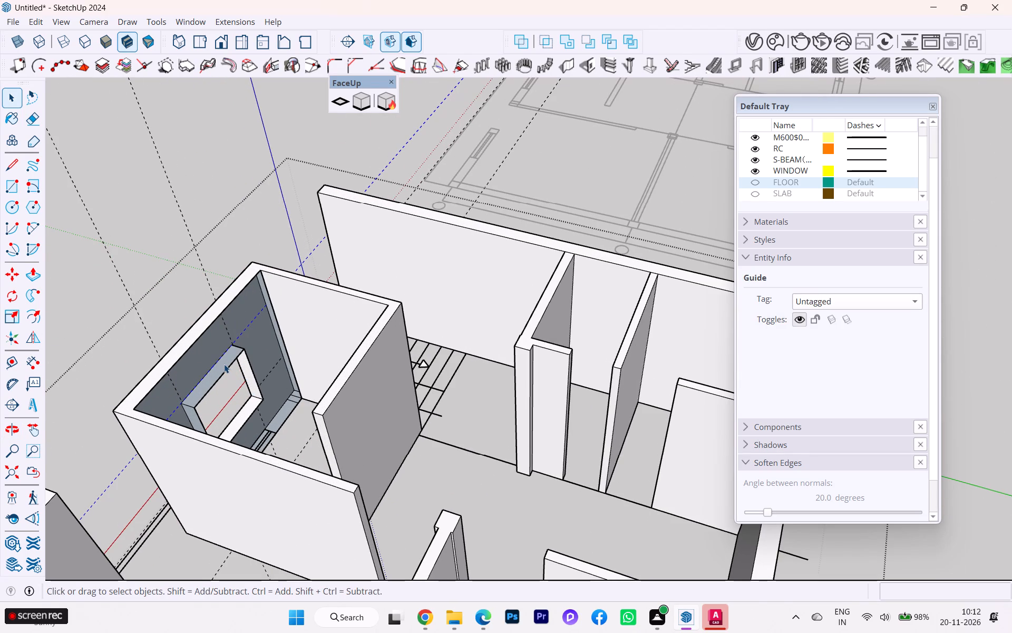
pyautogui.hotkey('ctrl', 'z')
pyautogui.hotkey('ctrl', 'z')
pyautogui.hotkey('ctrl', 'z')
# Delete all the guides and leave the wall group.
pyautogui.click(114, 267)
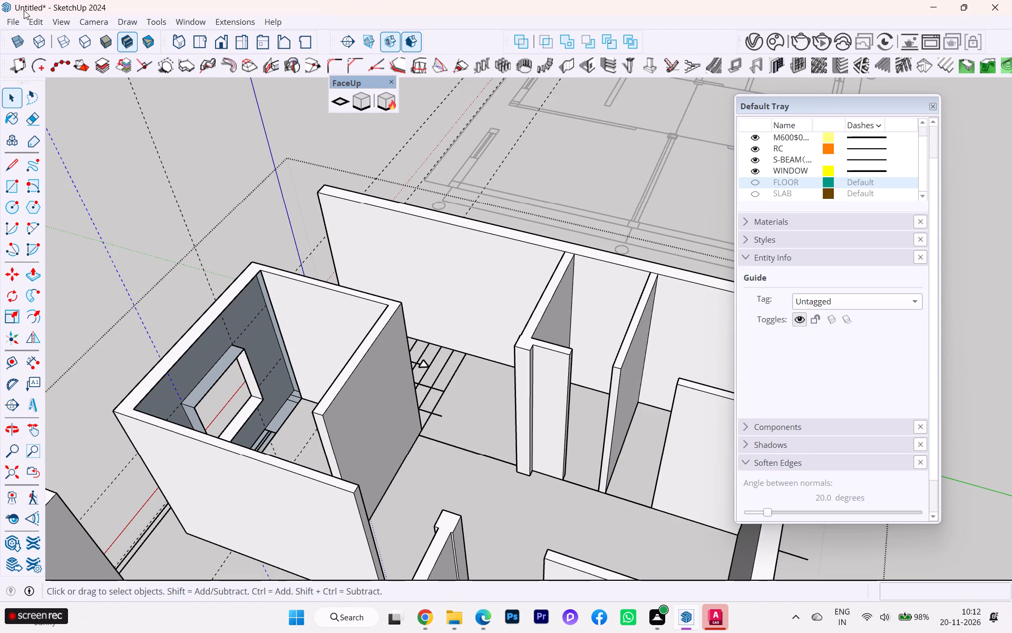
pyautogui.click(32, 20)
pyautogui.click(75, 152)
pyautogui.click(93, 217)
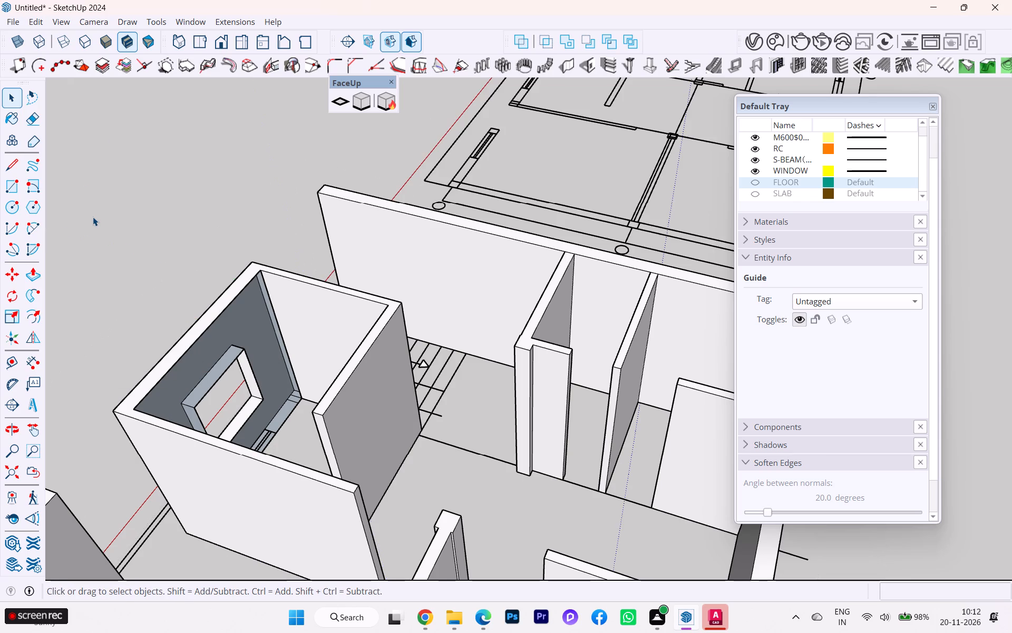
# Undo the guide deletion and the cutting of the kitchen window opening.
pyautogui.hotkey('ctrl', 'z')
pyautogui.hotkey('ctrl', 'z')
pyautogui.hotkey('ctrl', 'z')
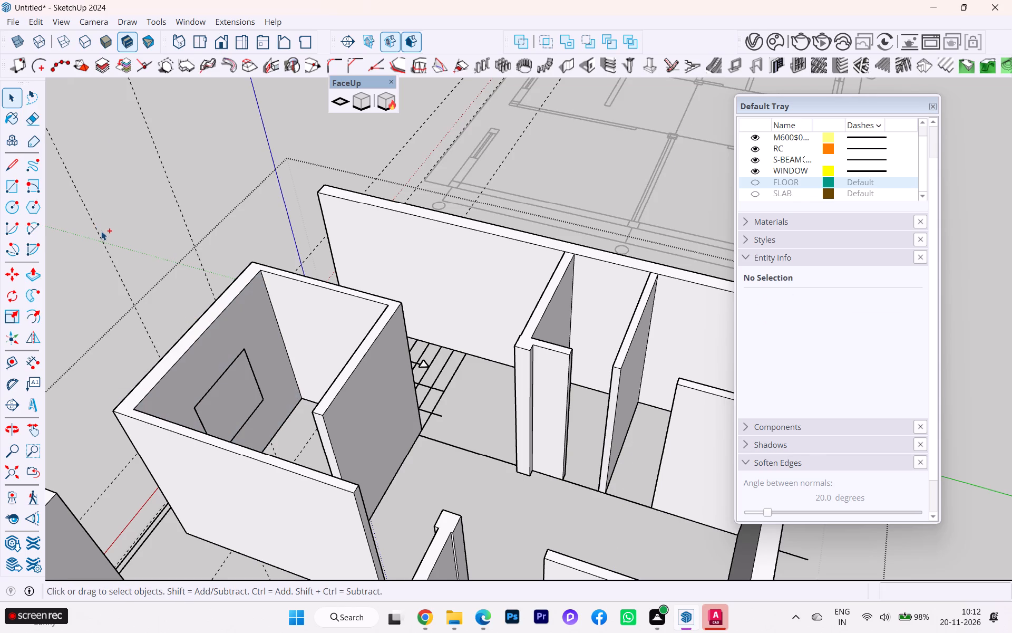
# Examine the kitchen wall's inner face and its window outline, selecting the face and its edges and checking the surrounding walls.
pyautogui.click(236, 386)
pyautogui.scroll(-4, 347, 226)
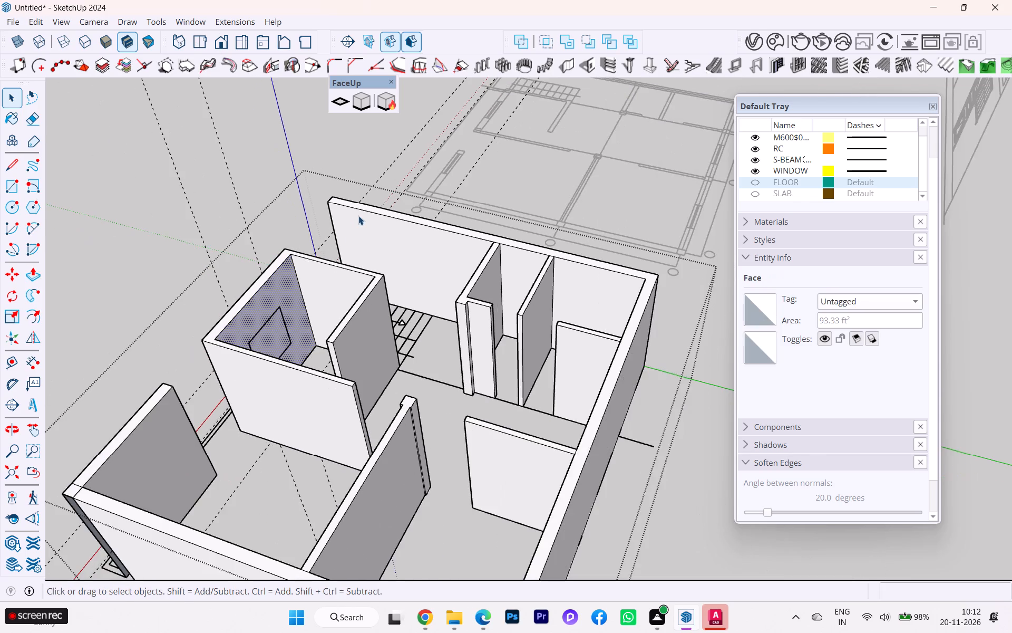
pyautogui.scroll(-6, 361, 214)
pyautogui.moveTo(376, 221); pyautogui.dragTo(592, 228, button='middle')
pyautogui.scroll(-3, 388, 224)
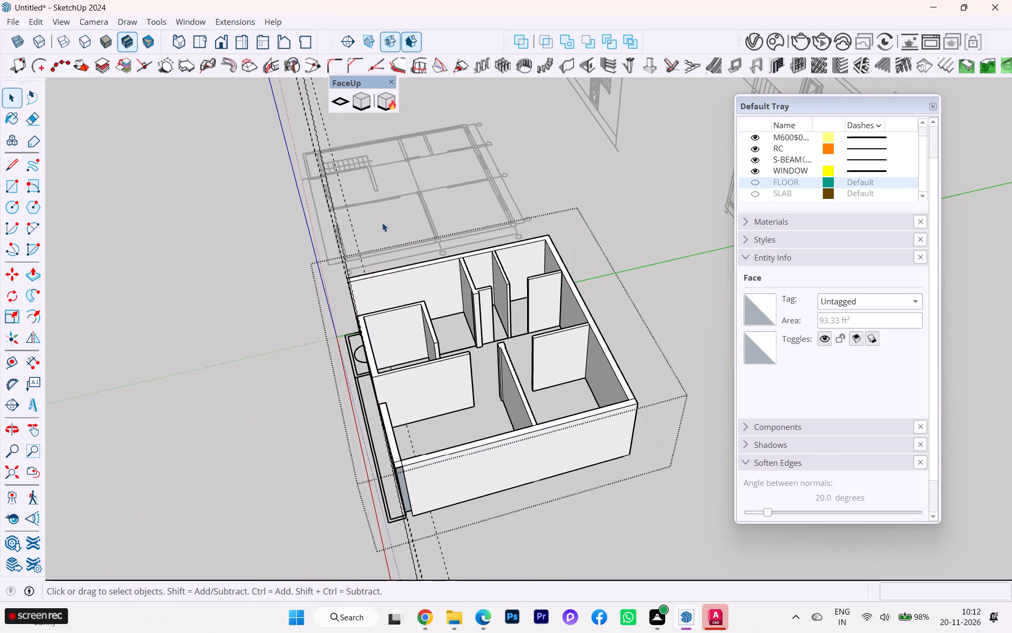
pyautogui.scroll(1, 459, 347)
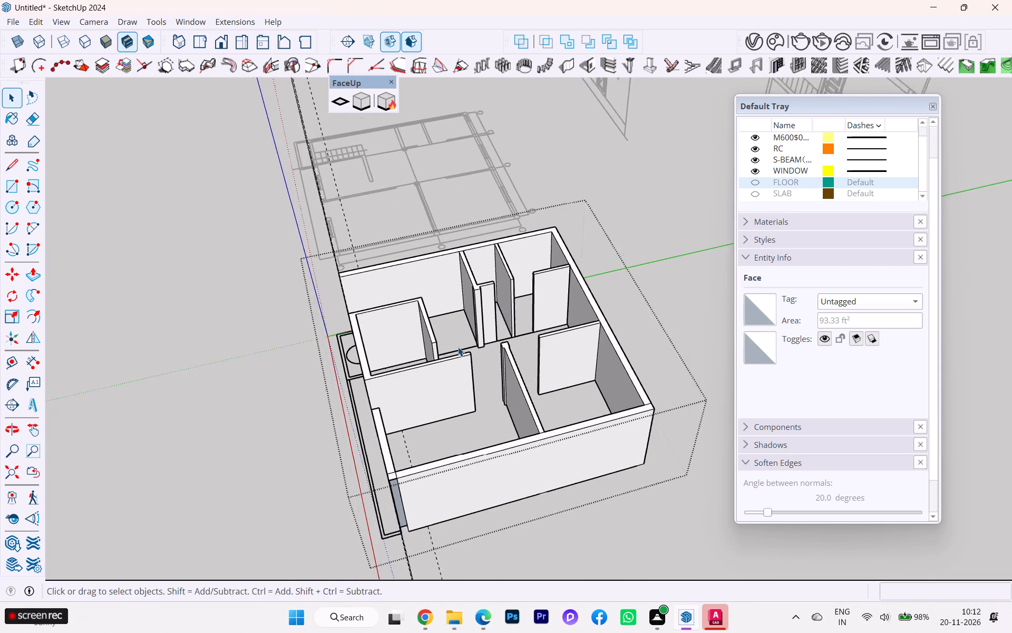
pyautogui.scroll(8, 458, 347)
pyautogui.scroll(-3, 464, 334)
pyautogui.scroll(-4, 397, 276)
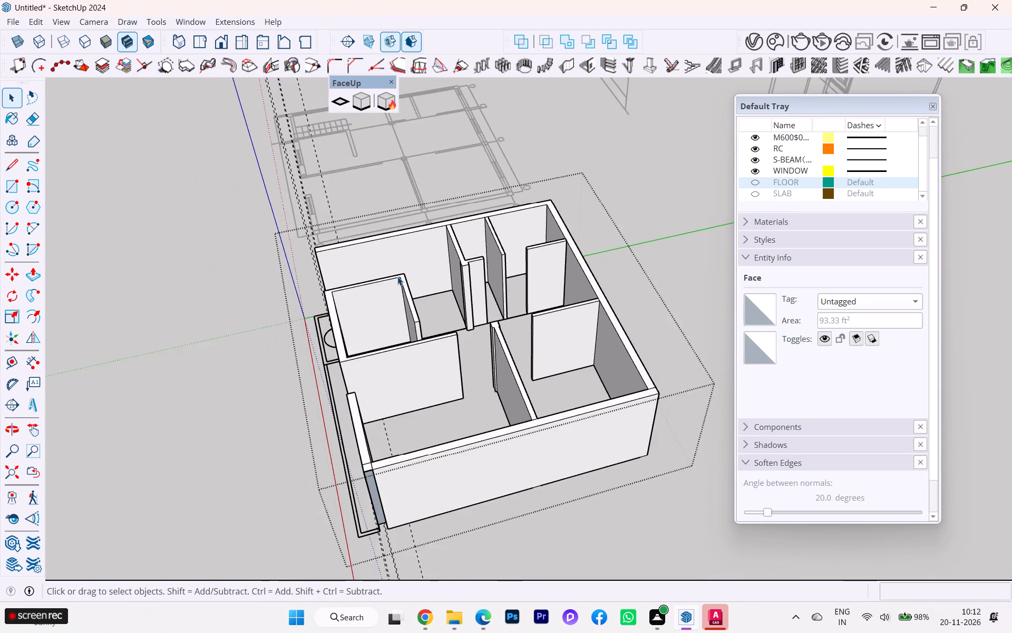
pyautogui.scroll(5, 490, 248)
pyautogui.scroll(-1, 476, 254)
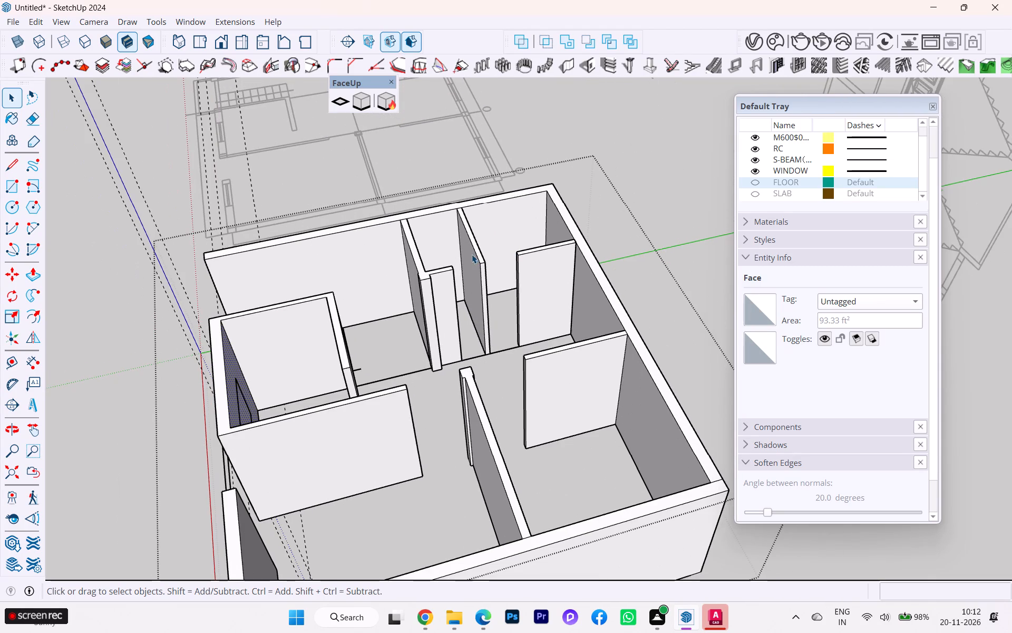
pyautogui.moveTo(466, 253); pyautogui.dragTo(268, 303, button='middle')
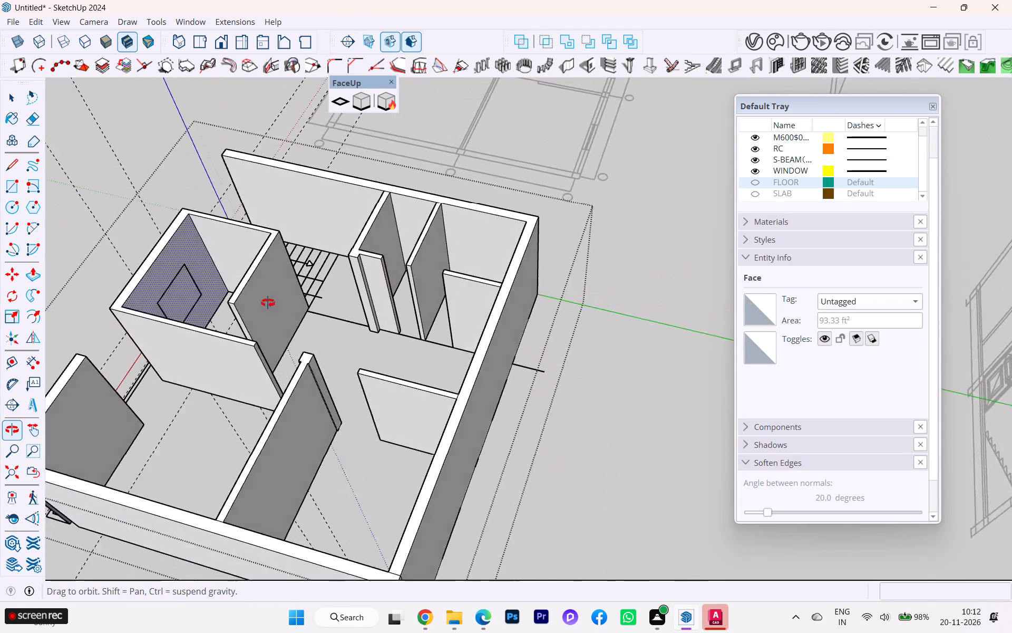
pyautogui.moveTo(268, 303); pyautogui.dragTo(192, 312, button='middle')
pyautogui.scroll(4, 225, 227)
pyautogui.scroll(2, 180, 161)
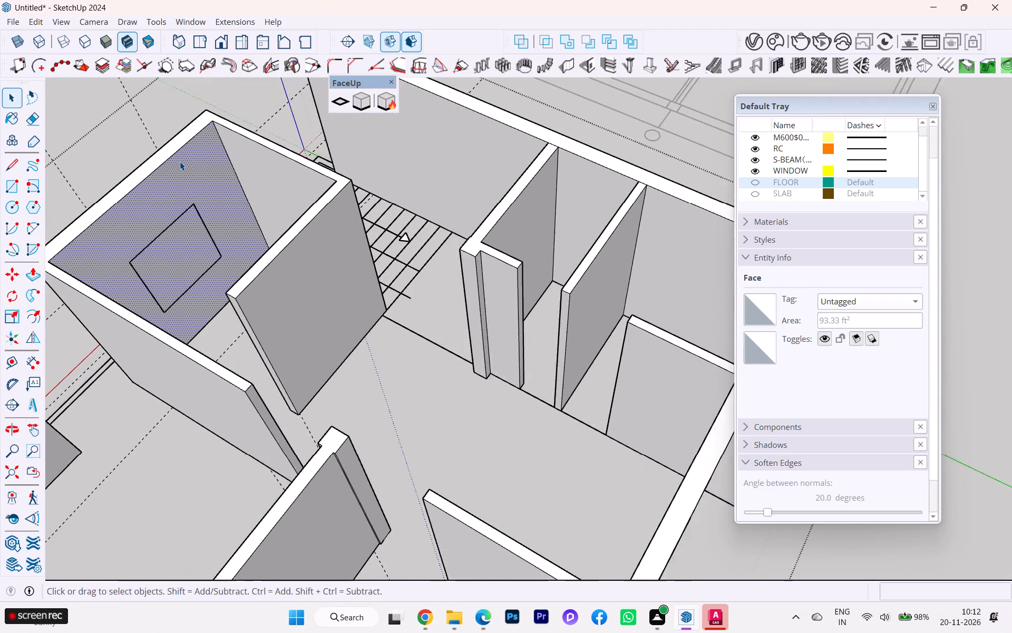
pyautogui.scroll(4, 180, 161)
pyautogui.click(163, 263)
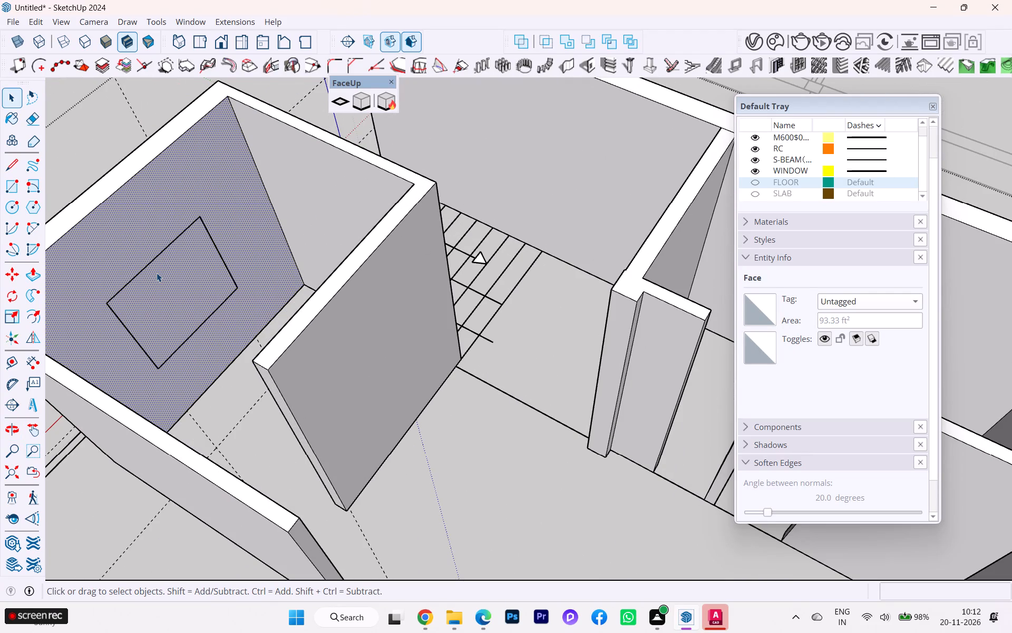
pyautogui.doubleClick(157, 273)
pyautogui.scroll(-3, 229, 313)
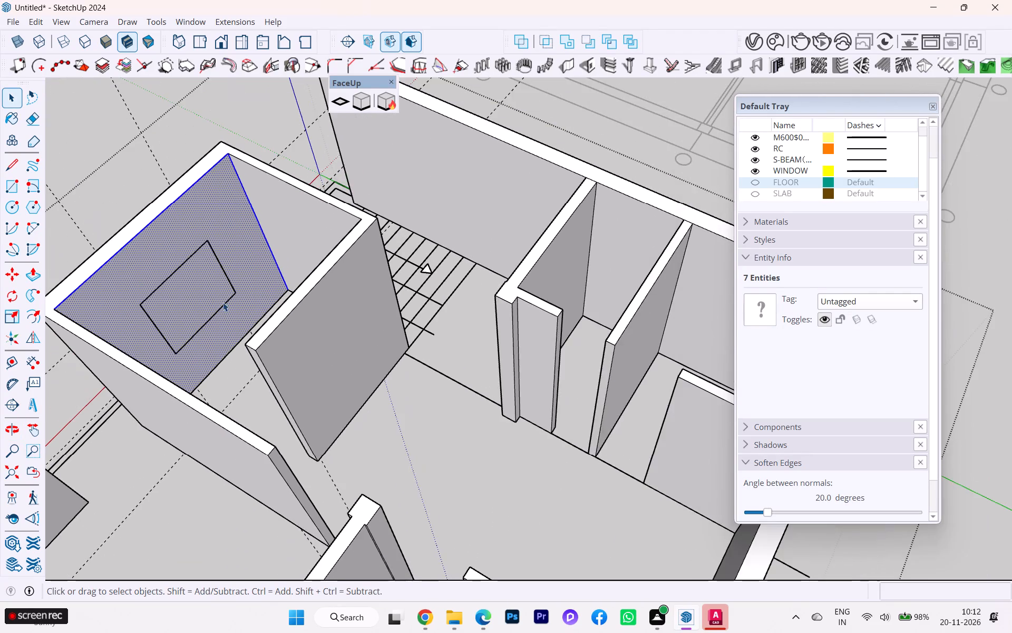
pyautogui.scroll(-1, 211, 295)
pyautogui.click(195, 332)
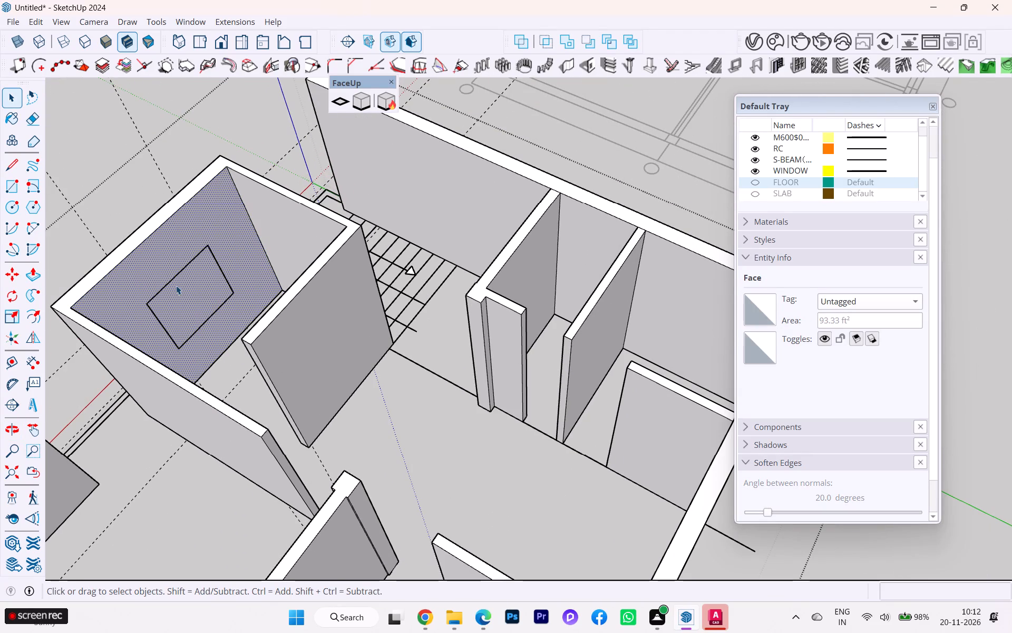
# Undo the earlier kitchen window edits back to the plain wall without the window outline.
pyautogui.hotkey('ctrl', 'z')
pyautogui.hotkey('ctrl', 'z')
pyautogui.hotkey('ctrl', 'z')
pyautogui.hotkey('ctrl', 'z')
pyautogui.hotkey('ctrl', 'z')
pyautogui.hotkey('ctrl', 'z')
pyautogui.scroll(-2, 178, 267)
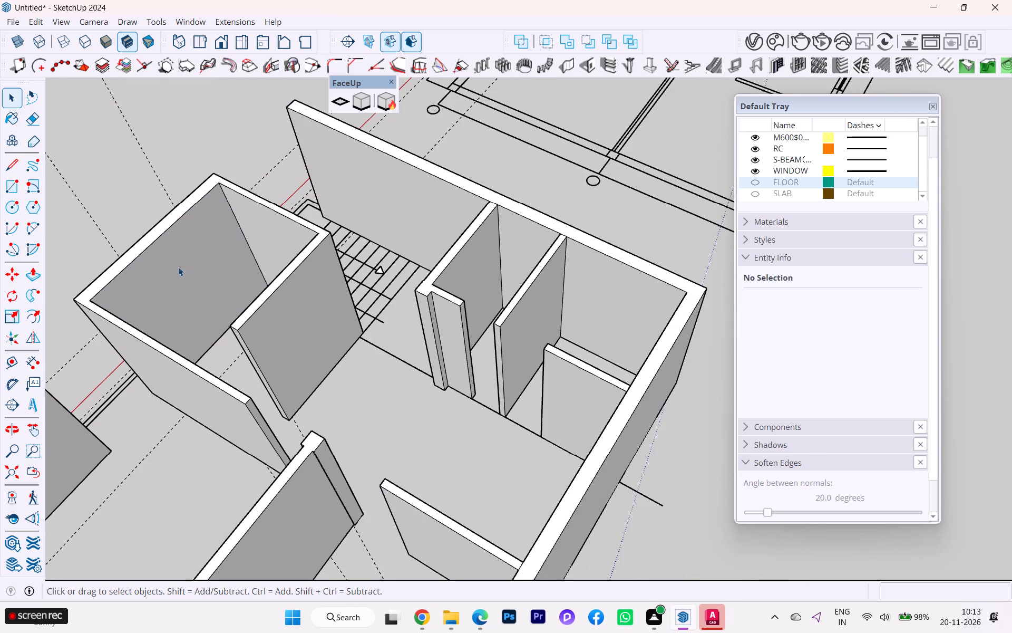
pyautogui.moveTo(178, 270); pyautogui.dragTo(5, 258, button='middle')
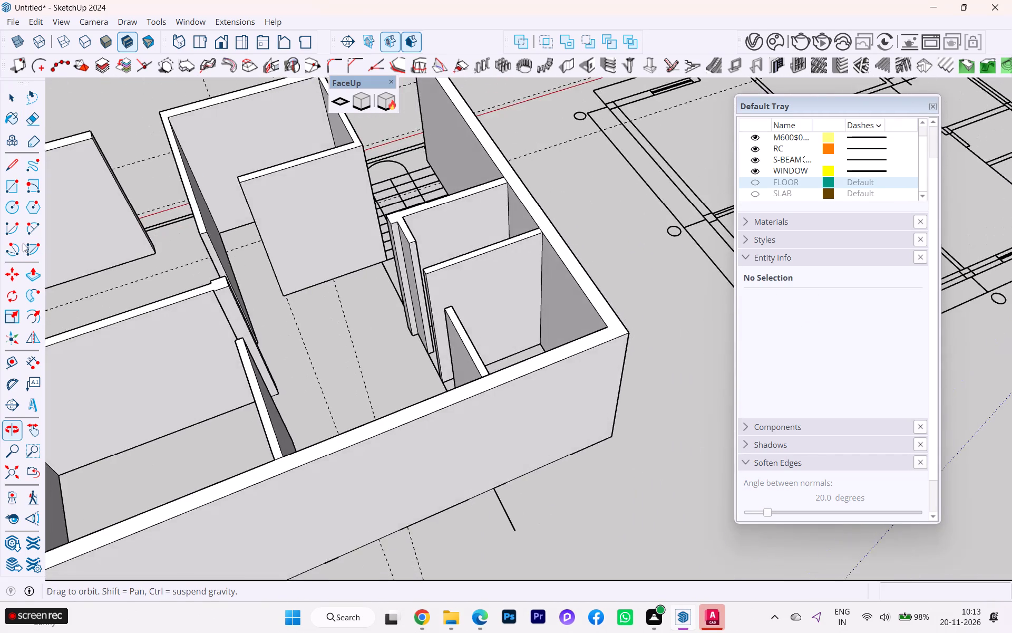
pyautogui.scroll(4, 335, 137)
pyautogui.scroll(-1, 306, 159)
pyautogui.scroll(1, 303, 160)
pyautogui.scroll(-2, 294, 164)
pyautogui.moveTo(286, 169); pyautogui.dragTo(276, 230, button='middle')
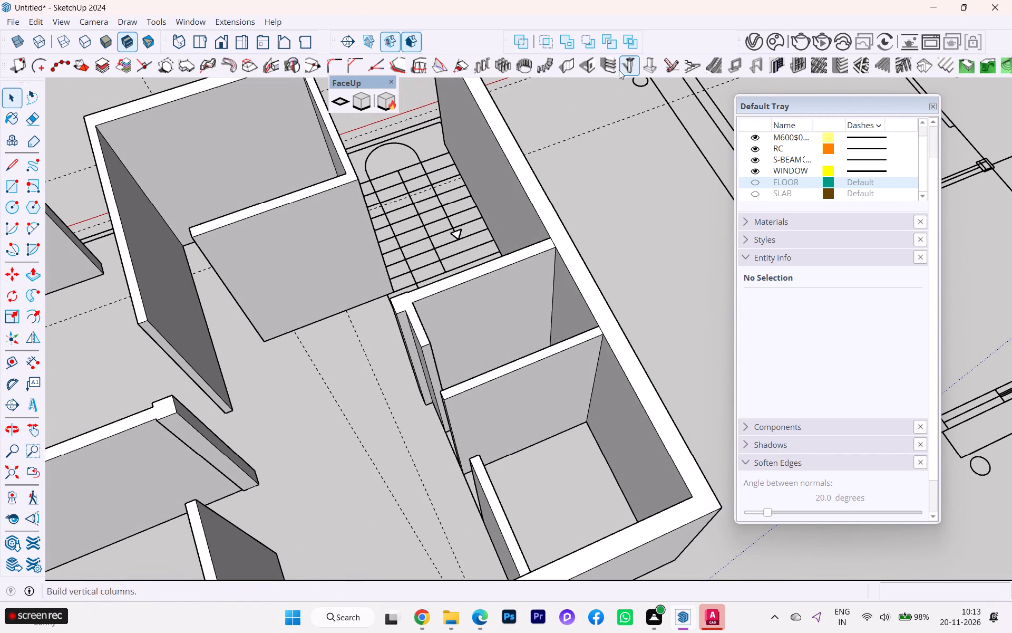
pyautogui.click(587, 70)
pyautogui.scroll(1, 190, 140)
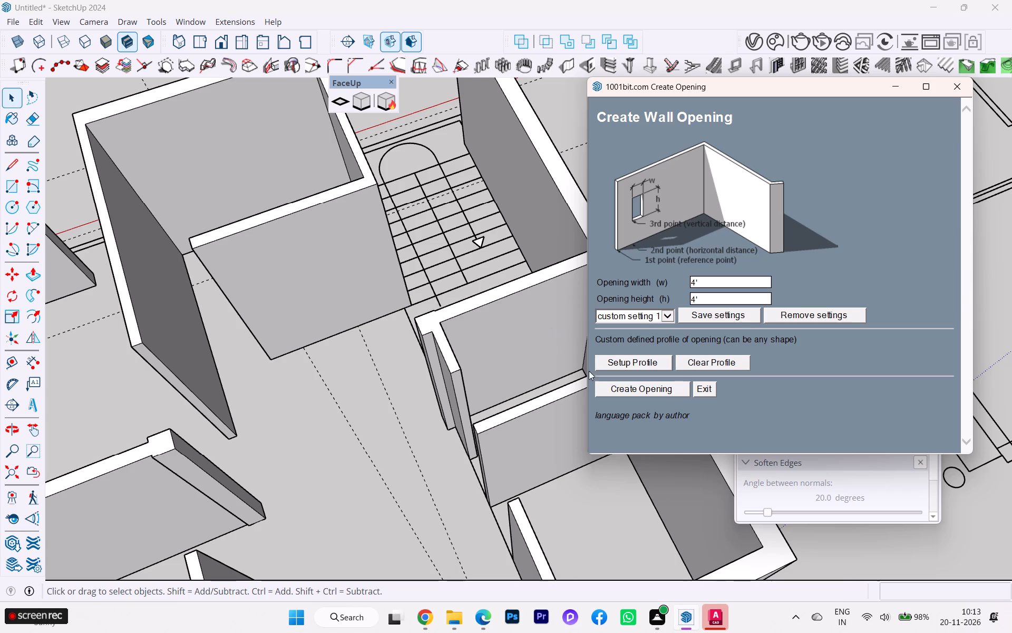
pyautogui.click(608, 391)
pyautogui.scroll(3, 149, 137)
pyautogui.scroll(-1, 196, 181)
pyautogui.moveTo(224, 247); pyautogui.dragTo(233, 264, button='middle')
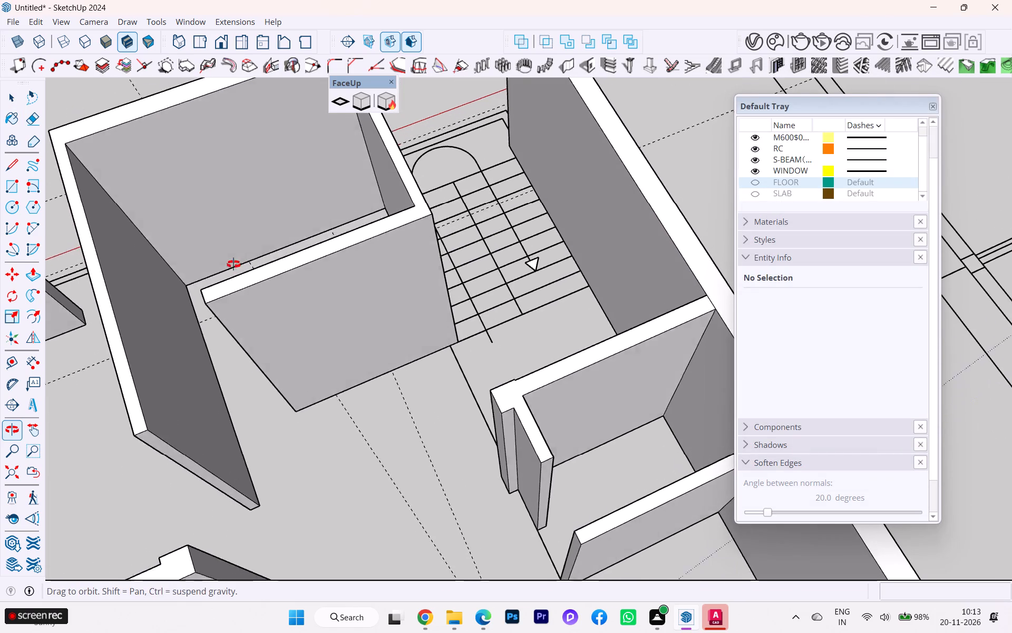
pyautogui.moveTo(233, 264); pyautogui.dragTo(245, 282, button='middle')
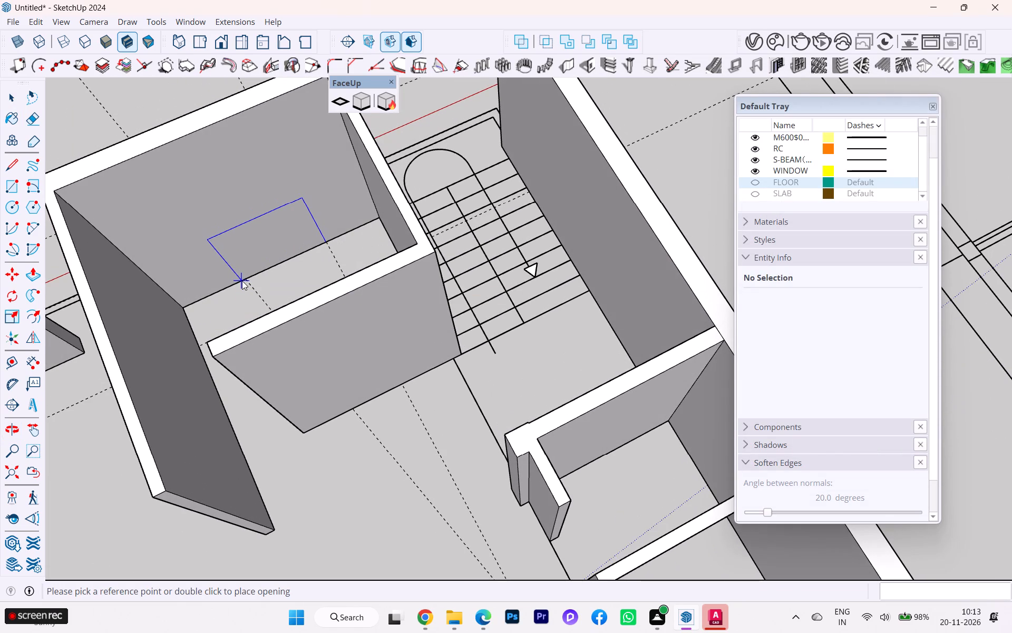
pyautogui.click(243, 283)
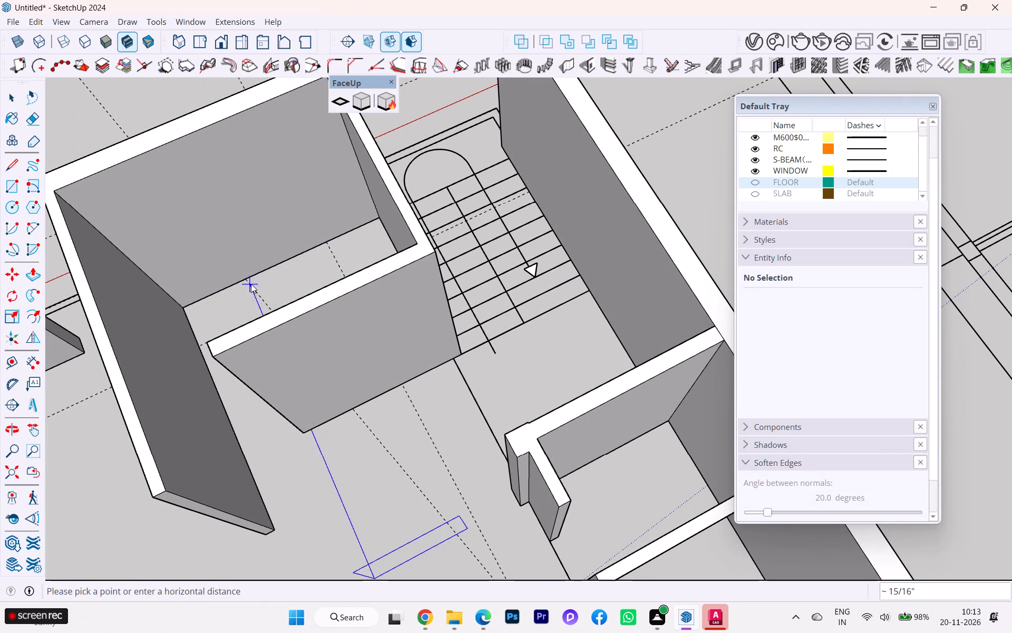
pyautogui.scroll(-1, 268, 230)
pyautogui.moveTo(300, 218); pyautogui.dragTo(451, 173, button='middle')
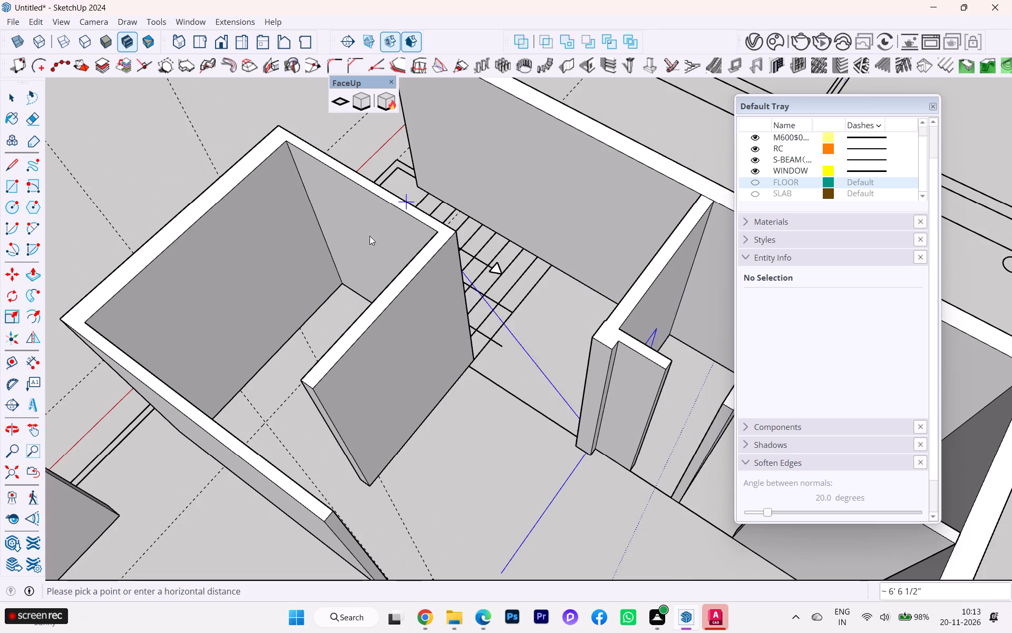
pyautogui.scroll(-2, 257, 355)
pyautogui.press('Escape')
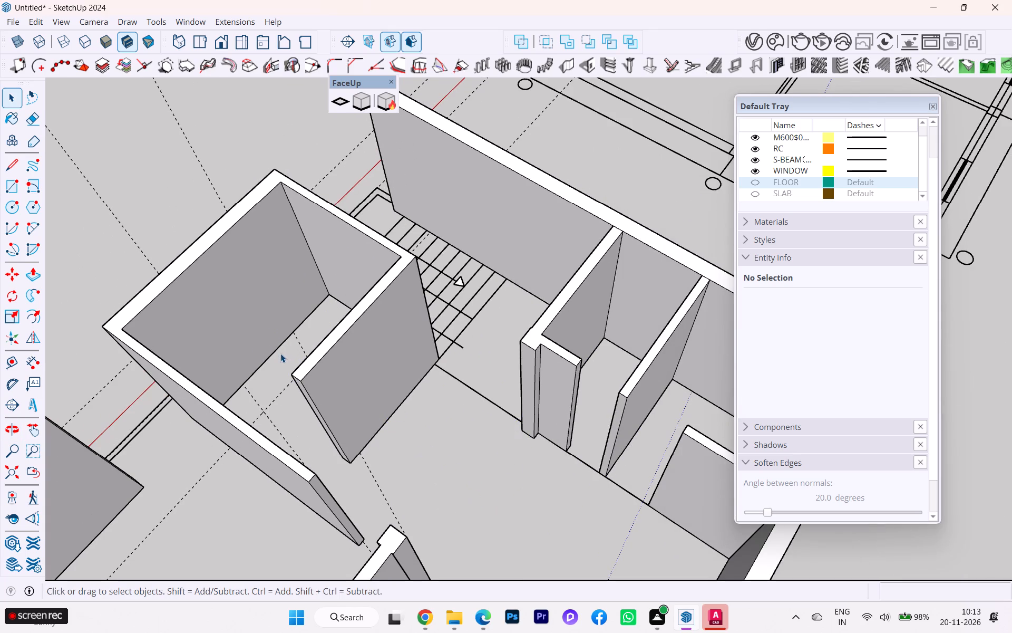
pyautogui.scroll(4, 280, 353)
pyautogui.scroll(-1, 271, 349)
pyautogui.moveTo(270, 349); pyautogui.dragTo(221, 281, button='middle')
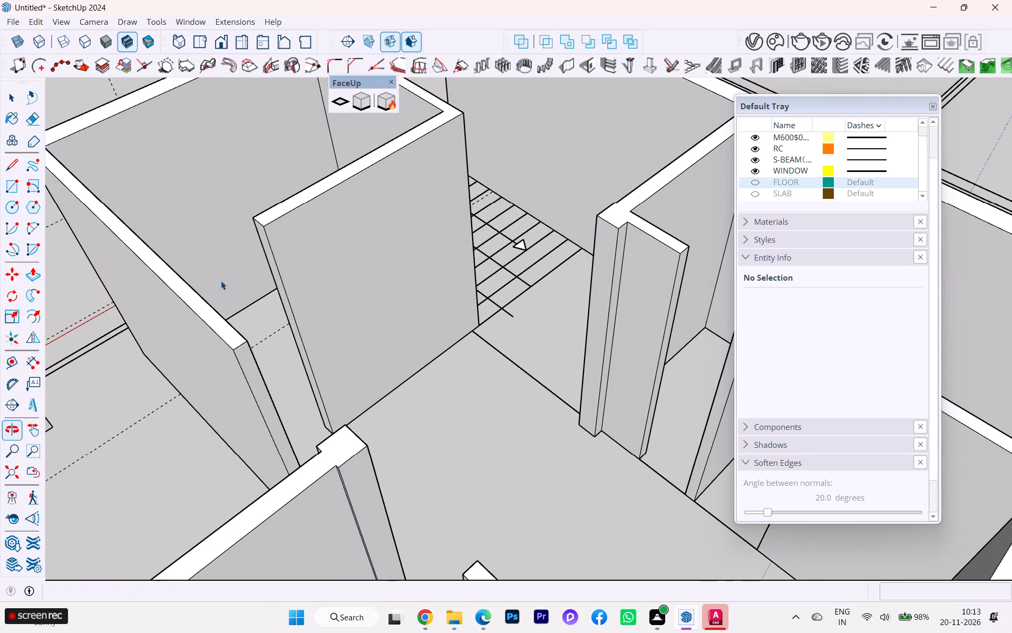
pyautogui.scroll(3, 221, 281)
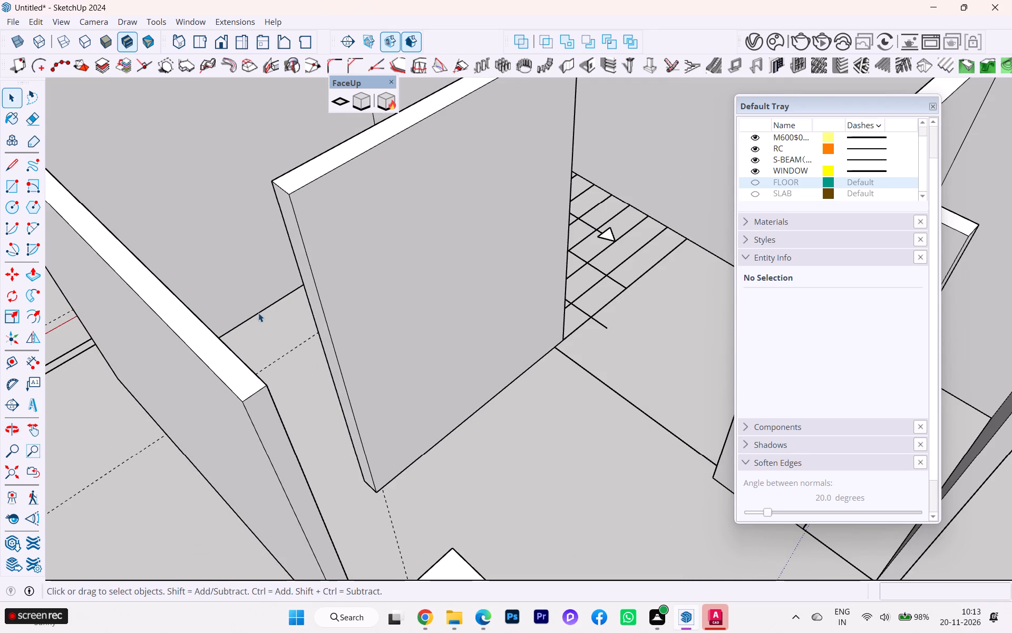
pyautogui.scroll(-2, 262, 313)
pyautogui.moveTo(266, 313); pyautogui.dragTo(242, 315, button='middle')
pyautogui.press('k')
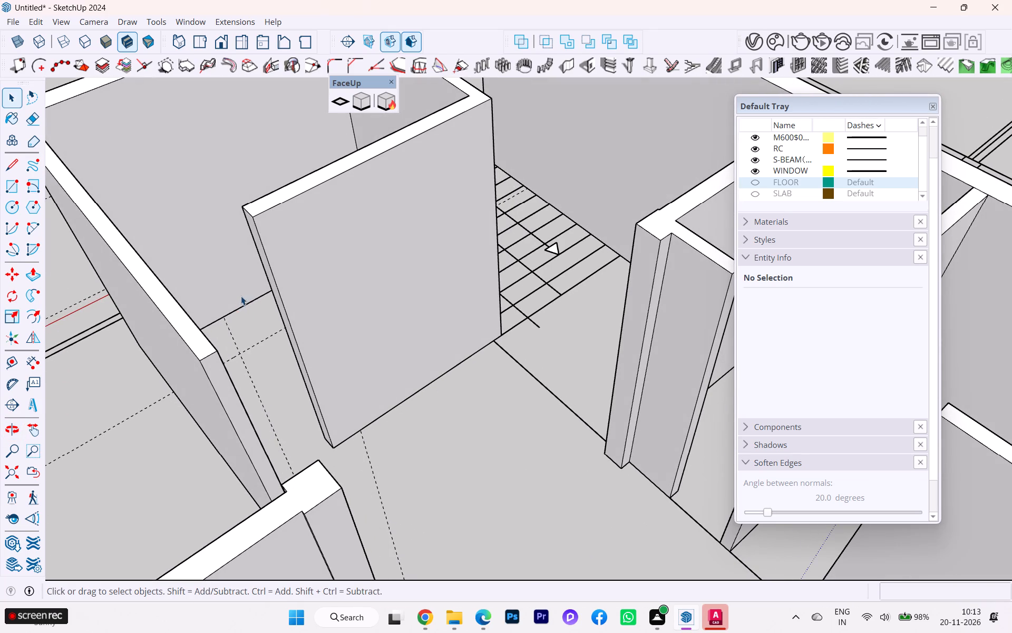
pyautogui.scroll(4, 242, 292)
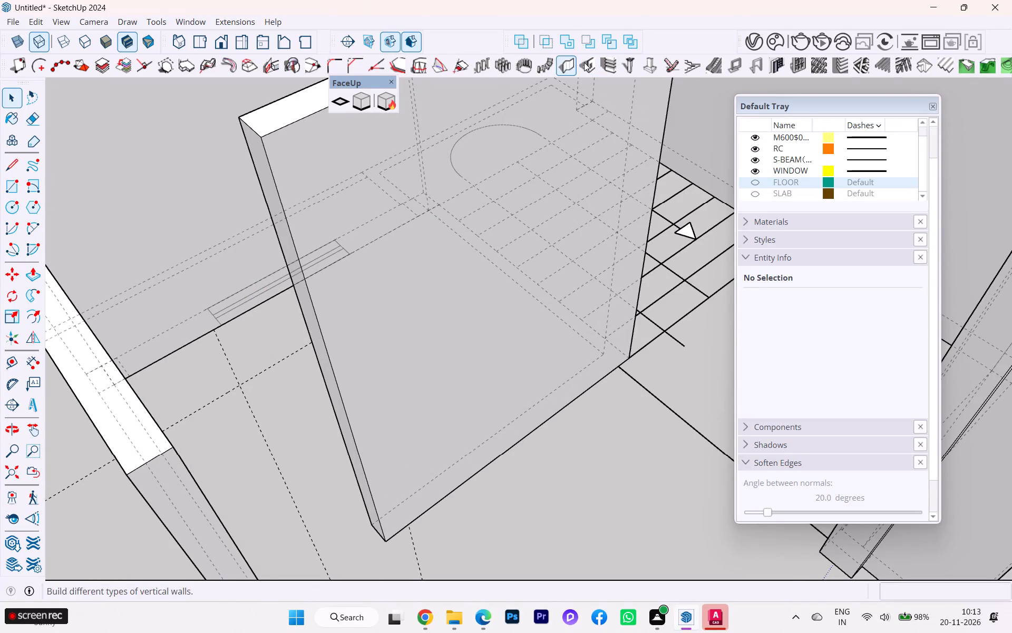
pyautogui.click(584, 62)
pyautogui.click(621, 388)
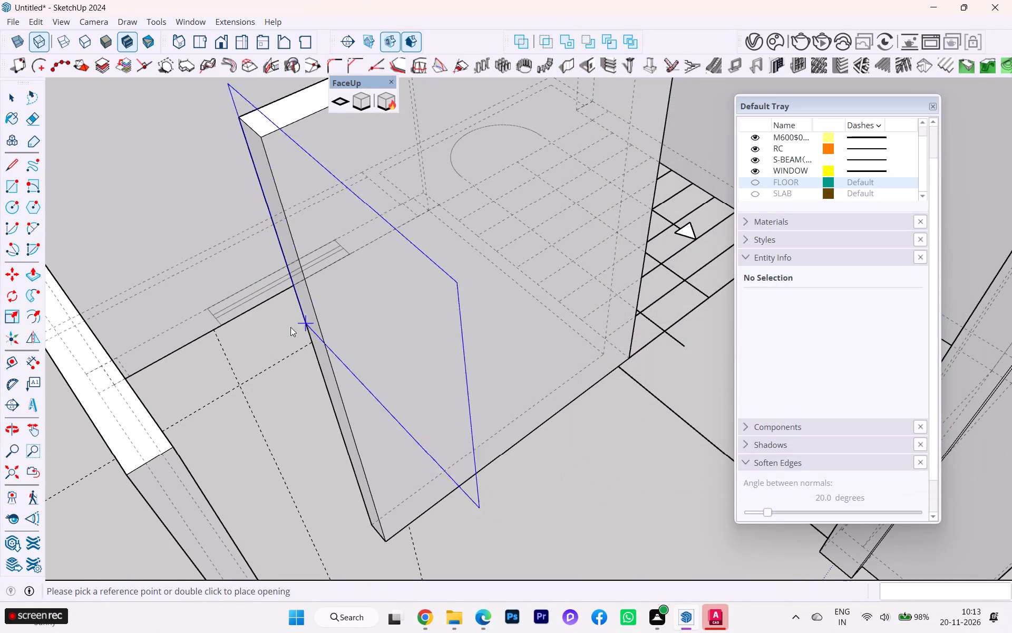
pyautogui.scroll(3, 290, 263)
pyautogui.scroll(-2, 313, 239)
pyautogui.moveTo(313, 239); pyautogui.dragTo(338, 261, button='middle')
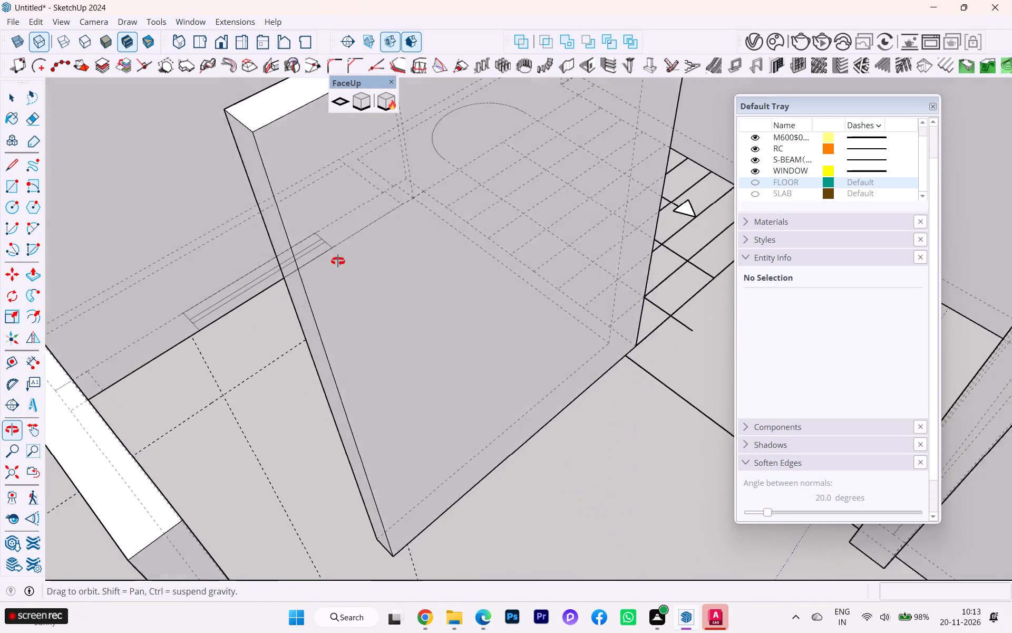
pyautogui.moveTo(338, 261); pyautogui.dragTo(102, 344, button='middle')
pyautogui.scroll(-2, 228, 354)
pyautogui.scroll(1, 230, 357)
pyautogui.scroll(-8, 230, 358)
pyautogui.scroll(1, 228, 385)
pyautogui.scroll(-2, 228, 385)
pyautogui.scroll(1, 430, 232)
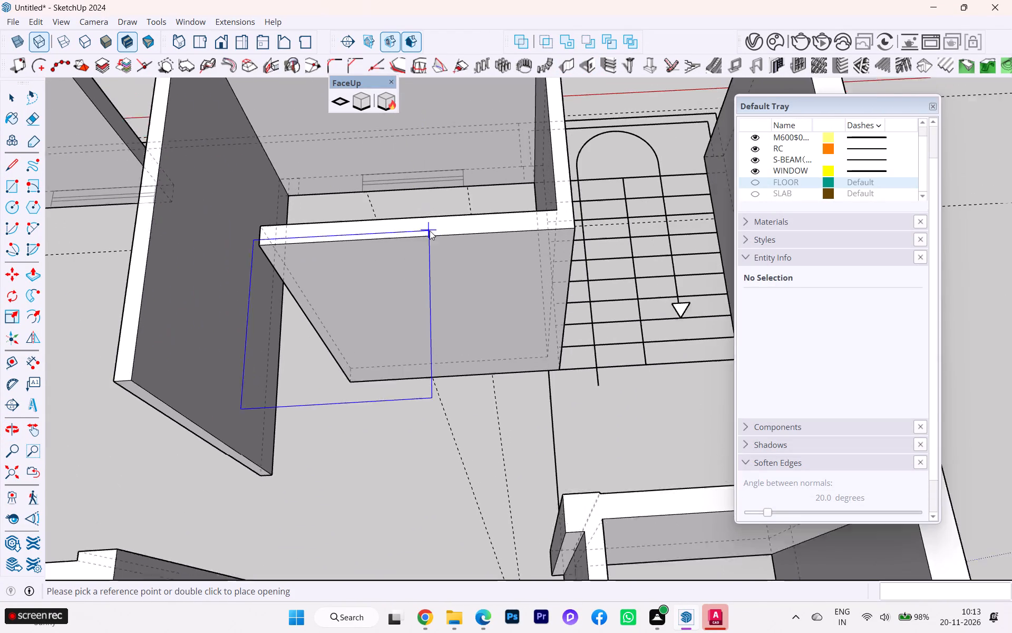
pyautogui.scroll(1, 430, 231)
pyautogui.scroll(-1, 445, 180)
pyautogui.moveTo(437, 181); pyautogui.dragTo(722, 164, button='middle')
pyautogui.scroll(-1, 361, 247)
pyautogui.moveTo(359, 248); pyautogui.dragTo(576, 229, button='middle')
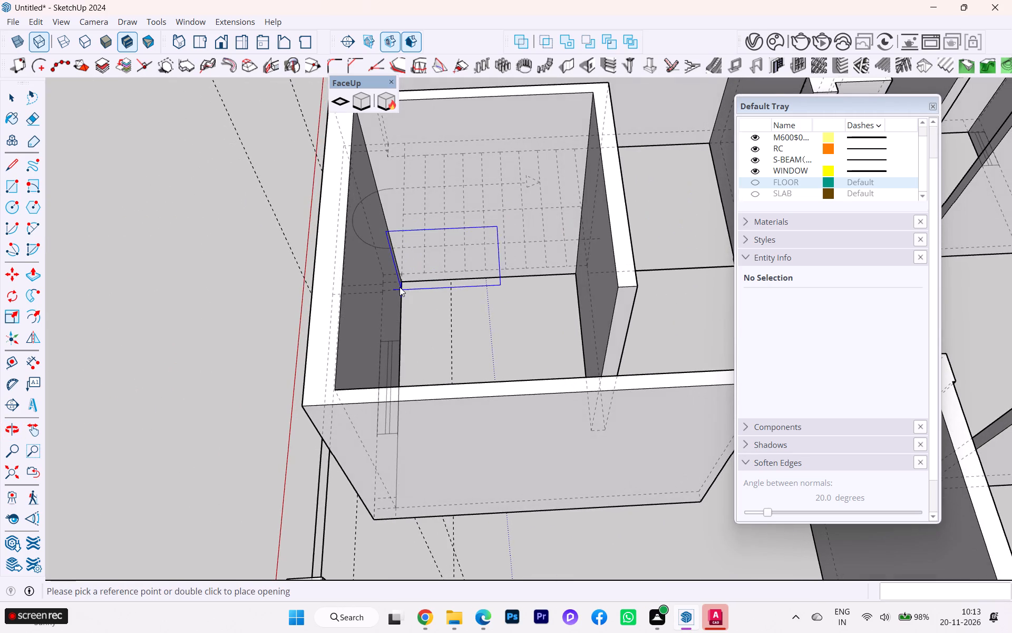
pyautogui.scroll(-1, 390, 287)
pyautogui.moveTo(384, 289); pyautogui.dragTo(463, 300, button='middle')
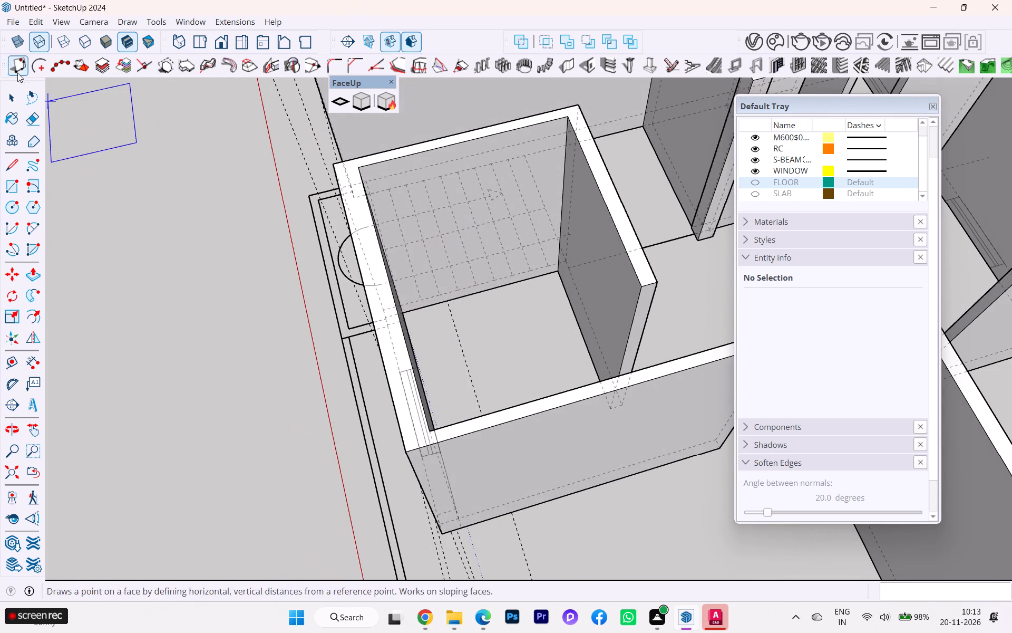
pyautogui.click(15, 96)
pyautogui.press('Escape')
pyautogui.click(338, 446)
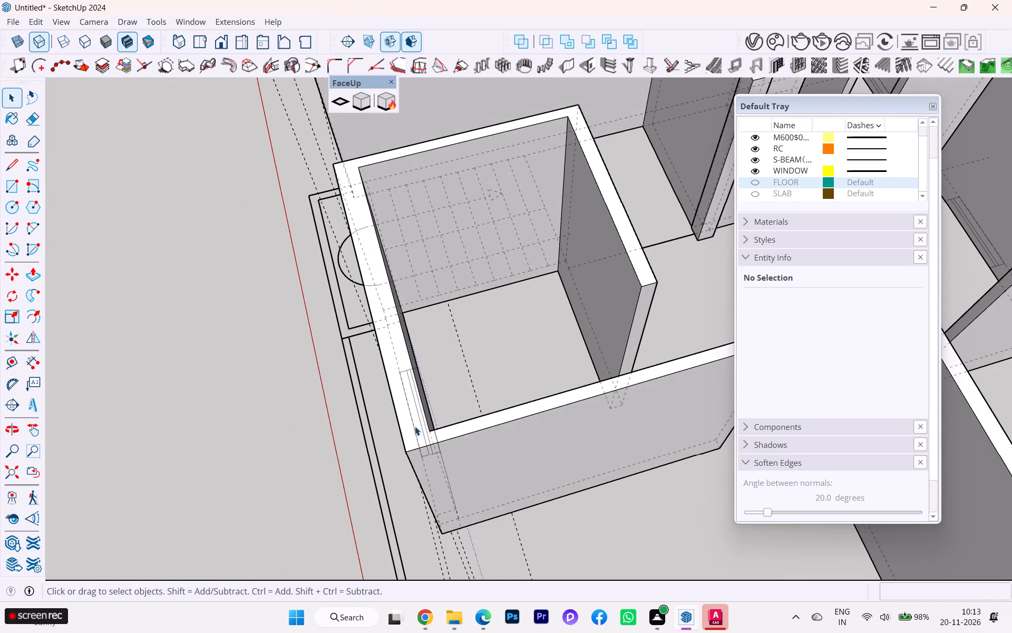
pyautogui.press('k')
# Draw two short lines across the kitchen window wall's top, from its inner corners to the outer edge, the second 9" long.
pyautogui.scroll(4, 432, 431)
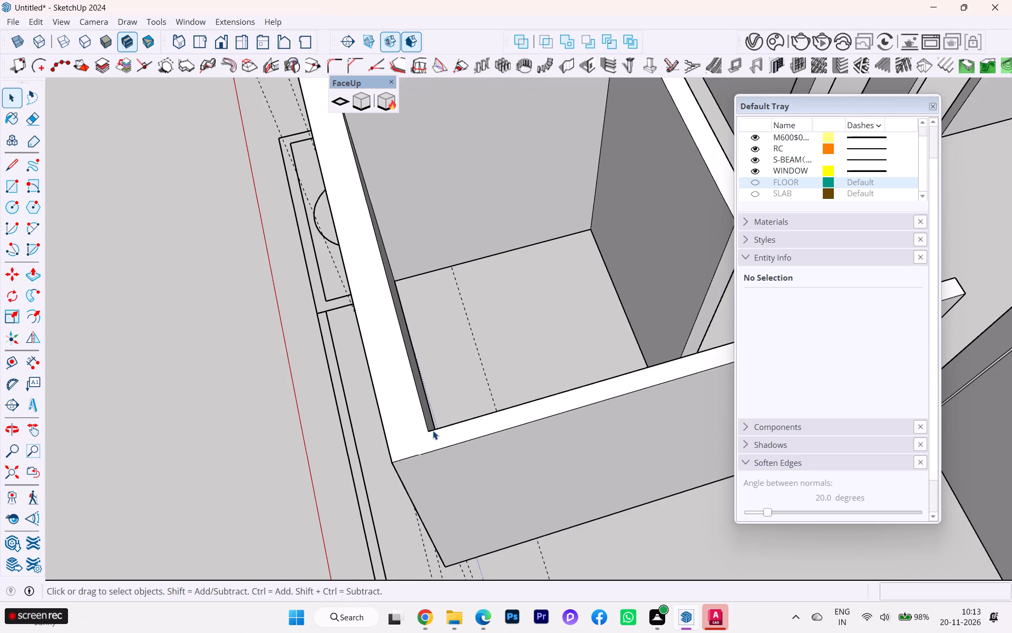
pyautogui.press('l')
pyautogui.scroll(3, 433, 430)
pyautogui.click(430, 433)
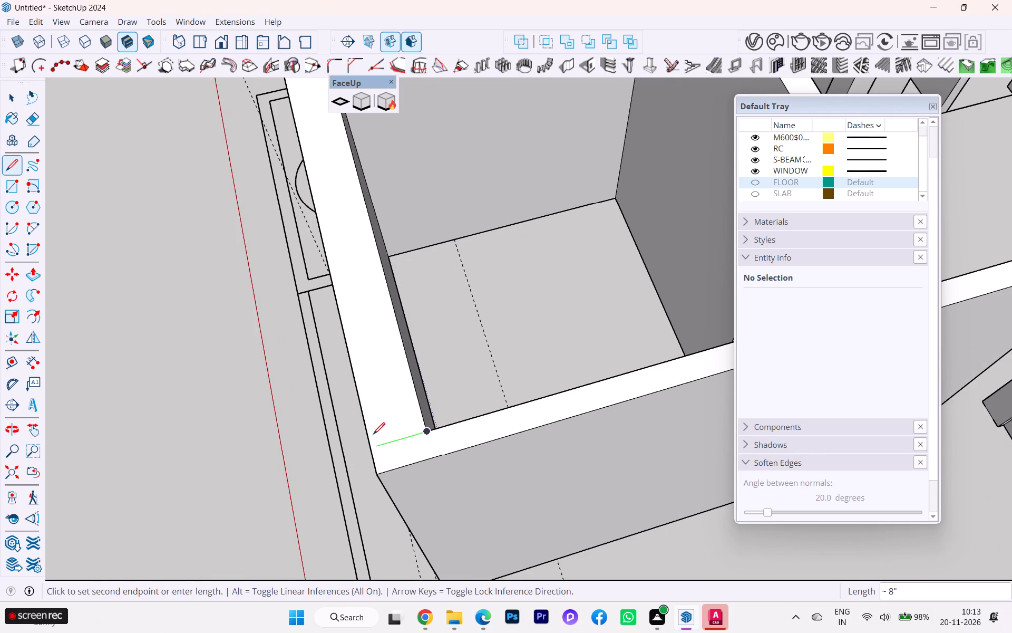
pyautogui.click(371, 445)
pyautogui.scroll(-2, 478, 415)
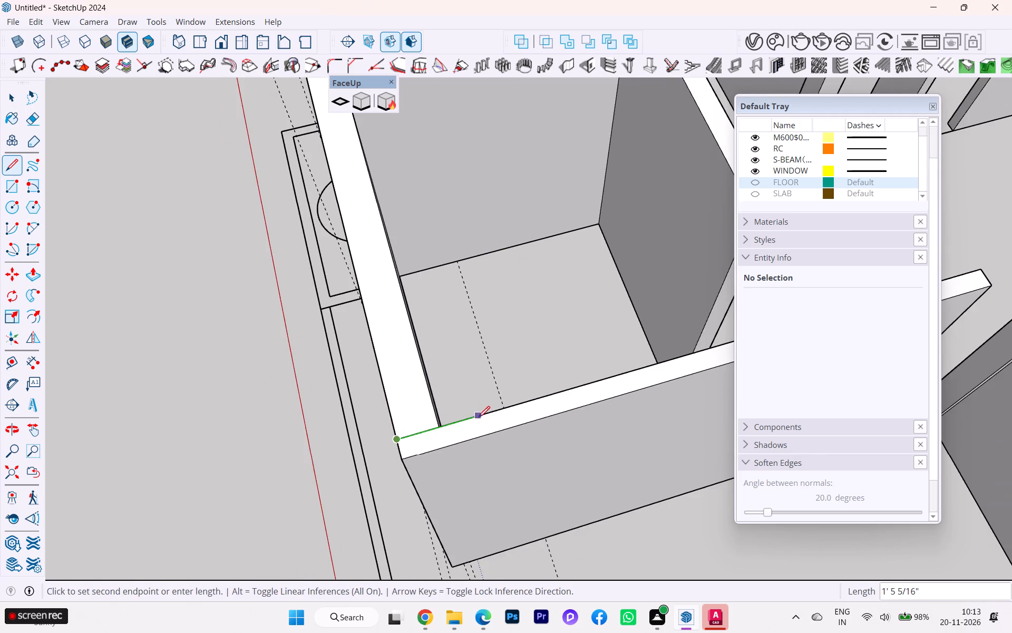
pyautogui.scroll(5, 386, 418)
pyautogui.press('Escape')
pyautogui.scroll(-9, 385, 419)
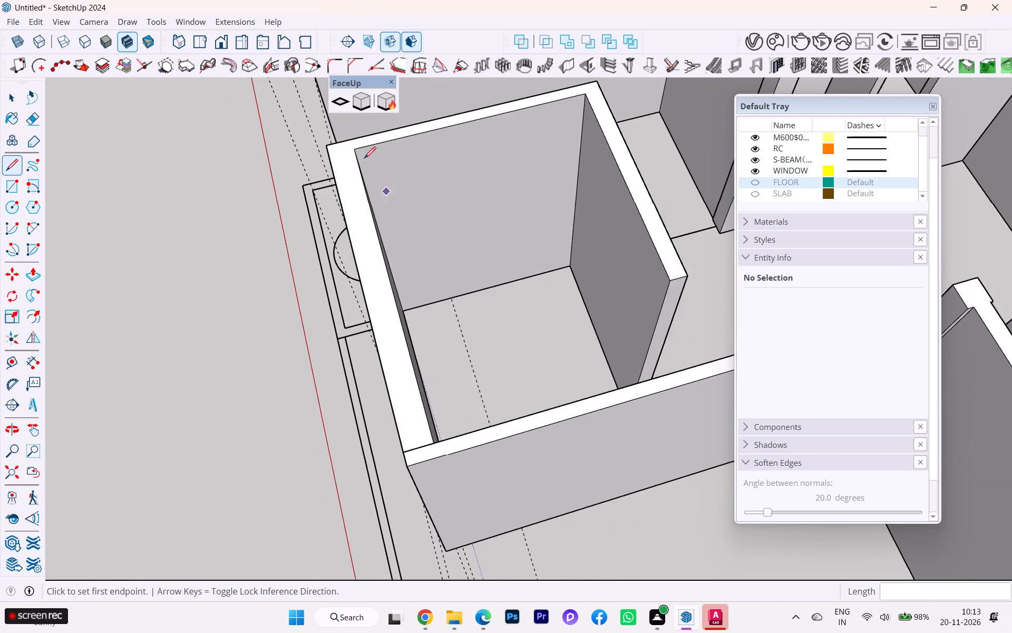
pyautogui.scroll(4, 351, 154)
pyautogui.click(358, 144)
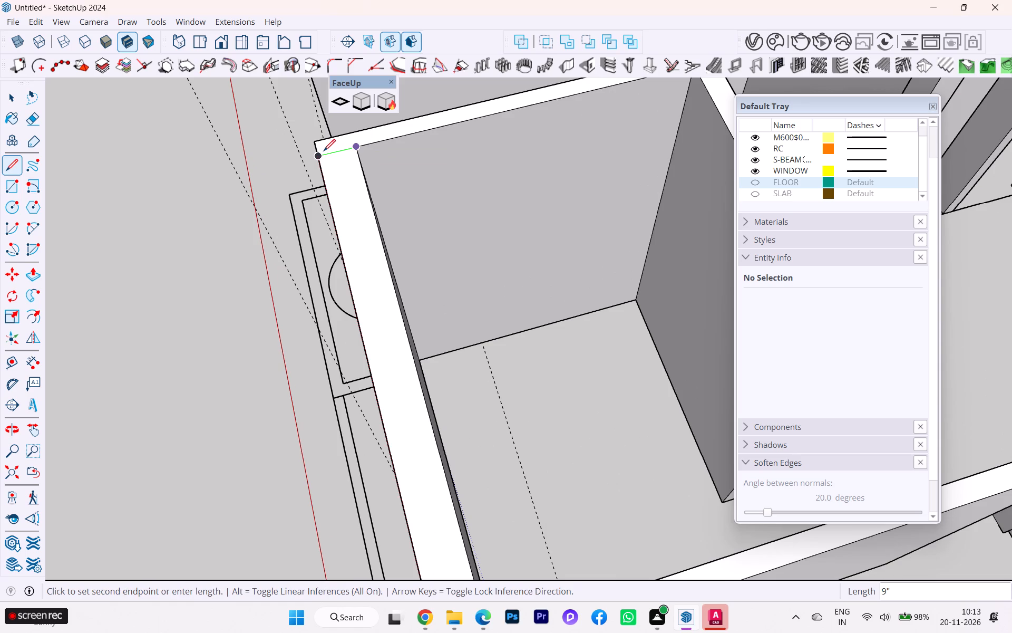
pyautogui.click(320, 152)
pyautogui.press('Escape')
# Examine the kitchen window wall from outside the building, entering and leaving the wall group to check its outer face.
pyautogui.scroll(-2, 302, 169)
pyautogui.scroll(-1, 160, 174)
pyautogui.moveTo(158, 174); pyautogui.dragTo(169, 169, button='middle')
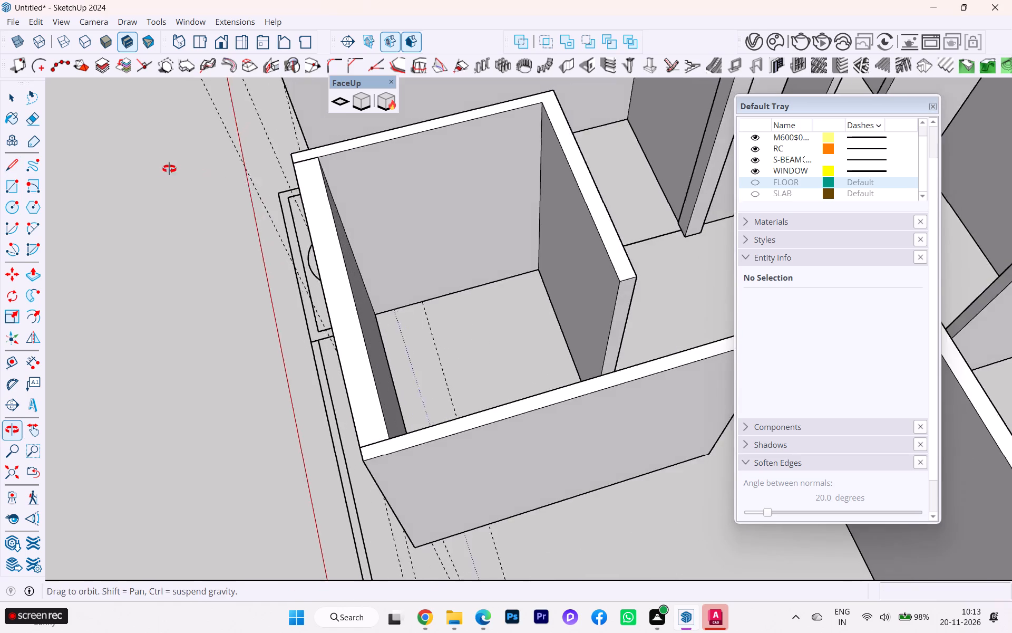
pyautogui.moveTo(169, 169); pyautogui.dragTo(343, 152, button='middle')
pyautogui.click(15, 82)
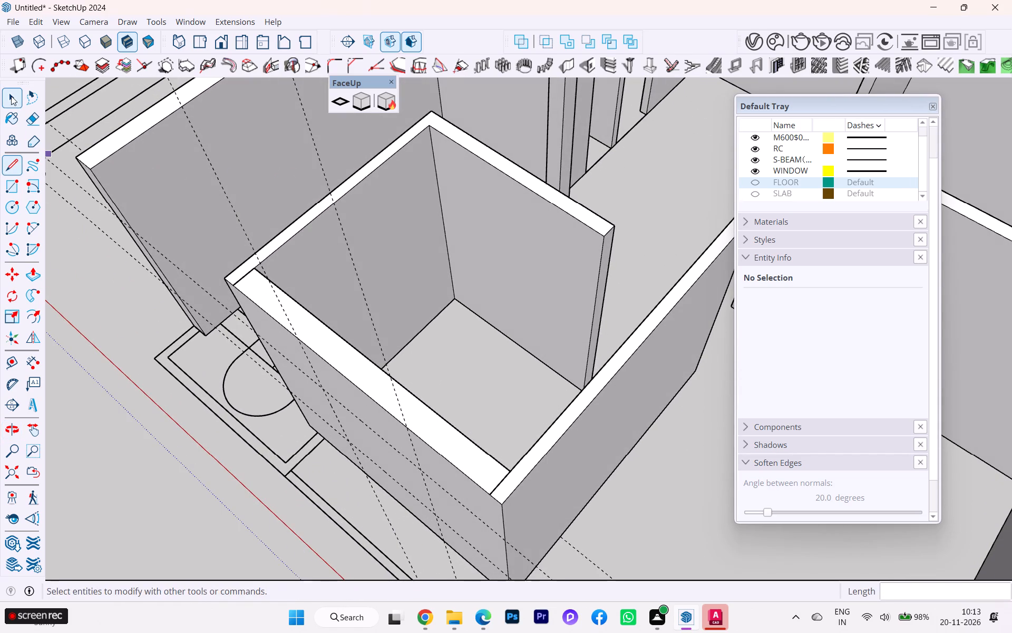
pyautogui.click(11, 96)
pyautogui.scroll(-1, 191, 237)
pyautogui.moveTo(205, 243); pyautogui.dragTo(403, 105, button='middle')
pyautogui.scroll(-4, 217, 136)
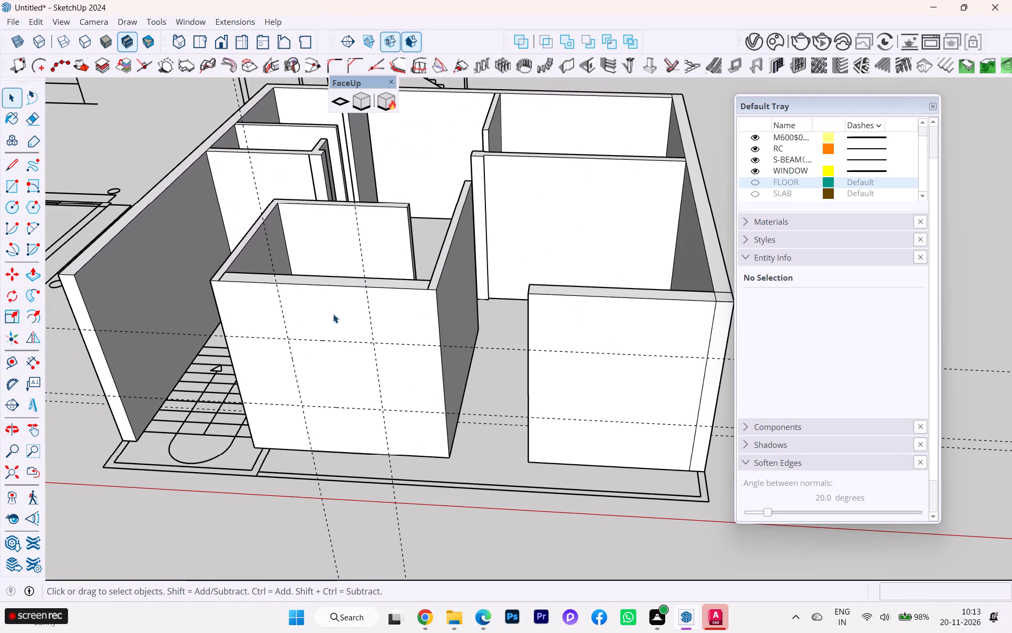
pyautogui.click(347, 346)
pyautogui.doubleClick(347, 344)
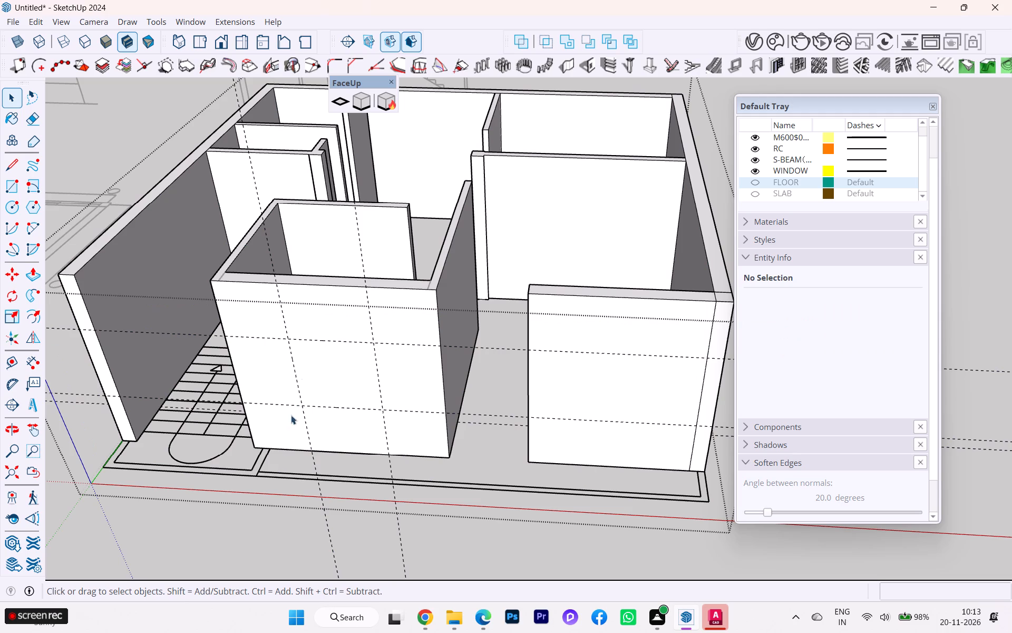
pyautogui.click(264, 546)
pyautogui.click(336, 363)
pyautogui.scroll(3, 336, 356)
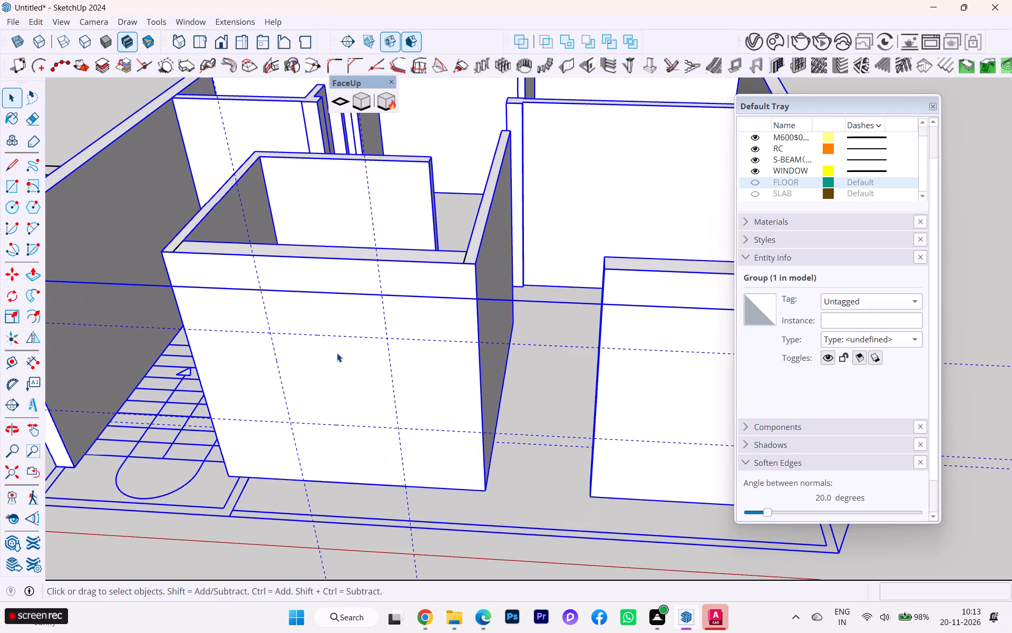
pyautogui.scroll(-1, 358, 332)
pyautogui.moveTo(358, 332); pyautogui.dragTo(435, 379, button='middle')
pyautogui.doubleClick(364, 387)
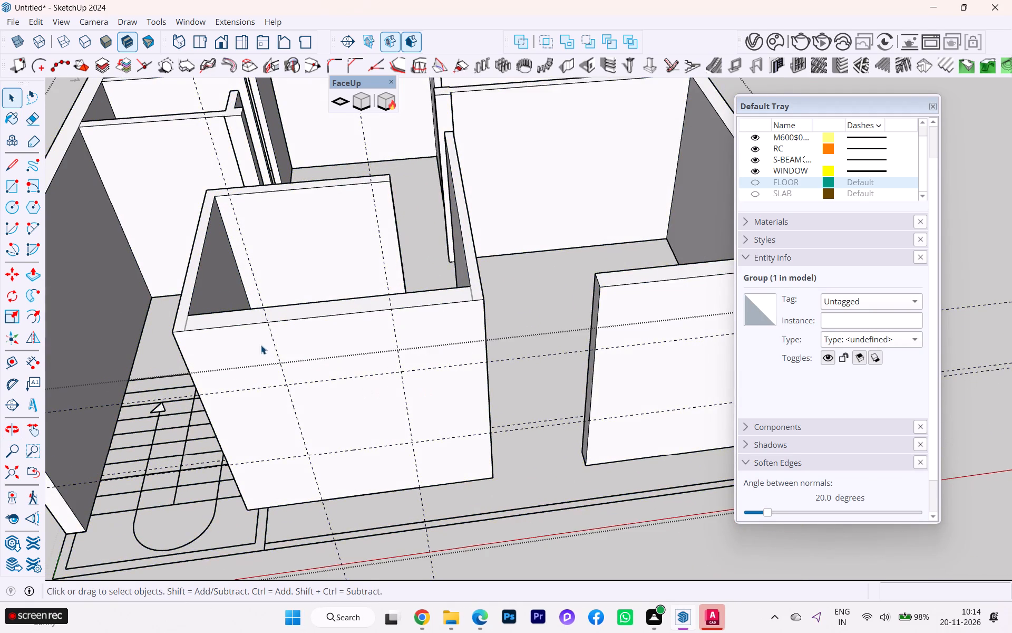
pyautogui.scroll(2, 248, 337)
pyautogui.scroll(-6, 521, 442)
pyautogui.click(654, 519)
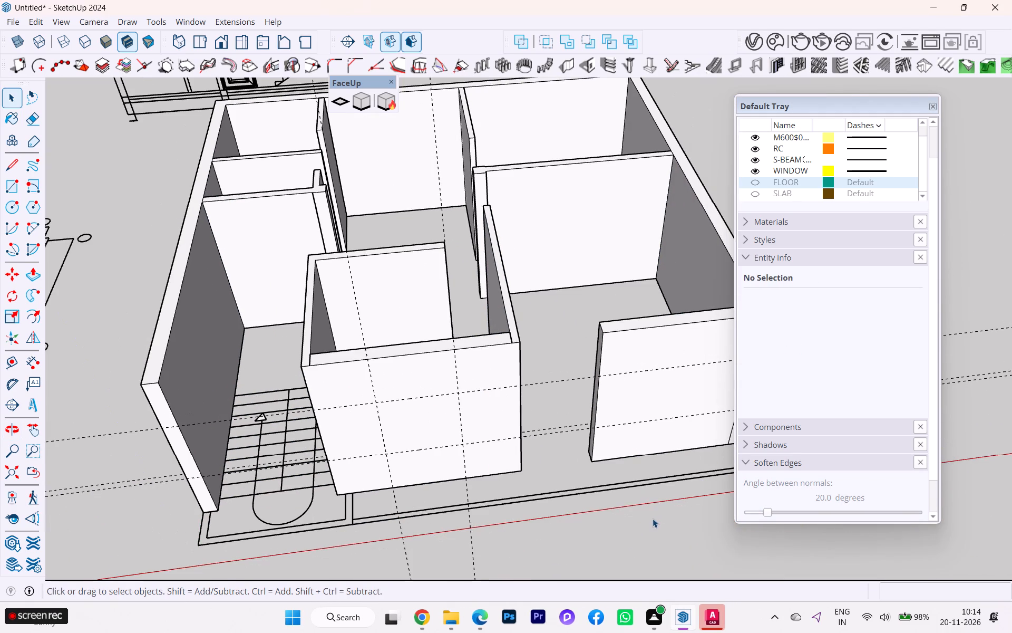
pyautogui.click(651, 519)
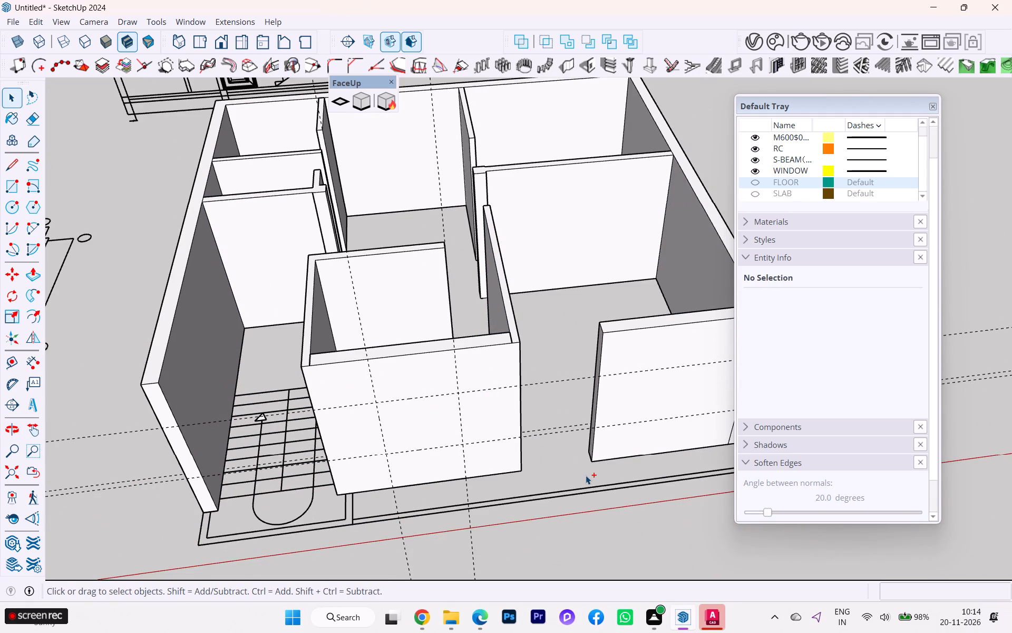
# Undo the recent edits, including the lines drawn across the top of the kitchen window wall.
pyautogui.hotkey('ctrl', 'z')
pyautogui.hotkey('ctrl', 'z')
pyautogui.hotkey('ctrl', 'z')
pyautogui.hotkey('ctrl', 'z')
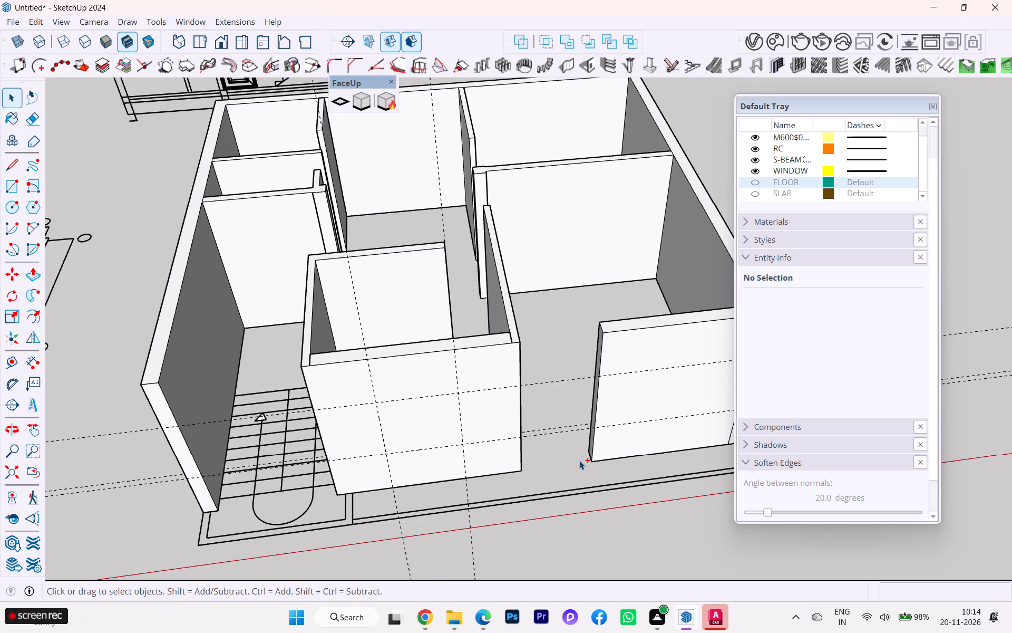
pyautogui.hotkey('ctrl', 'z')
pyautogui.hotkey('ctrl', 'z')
# Draw two 9" lines across the top of the kitchen window wall, from its inner corners to the outer edge.
pyautogui.doubleClick(431, 395)
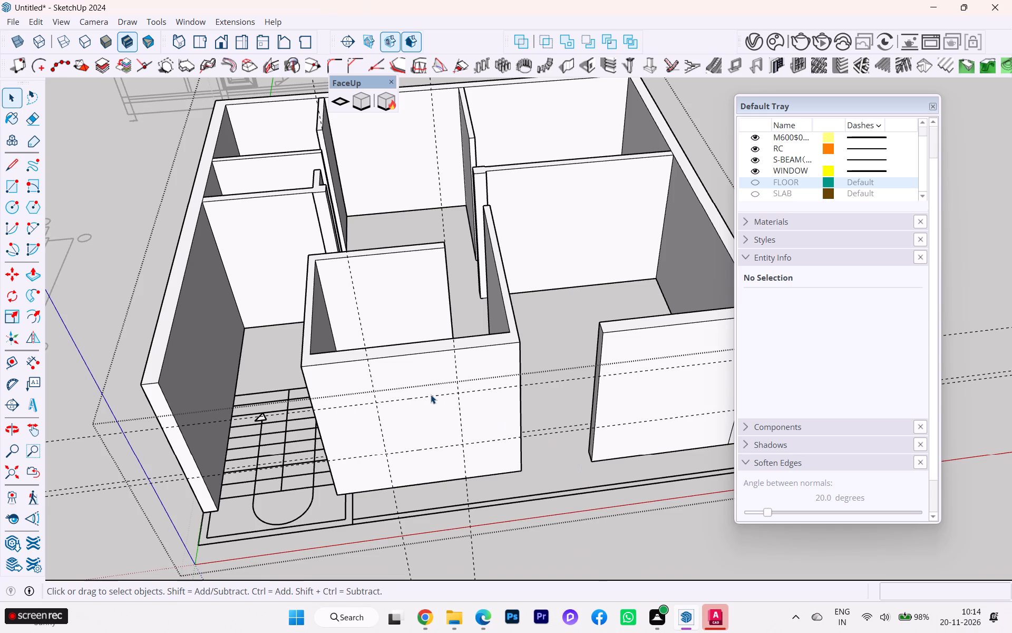
pyautogui.click(426, 405)
pyautogui.scroll(1, 426, 405)
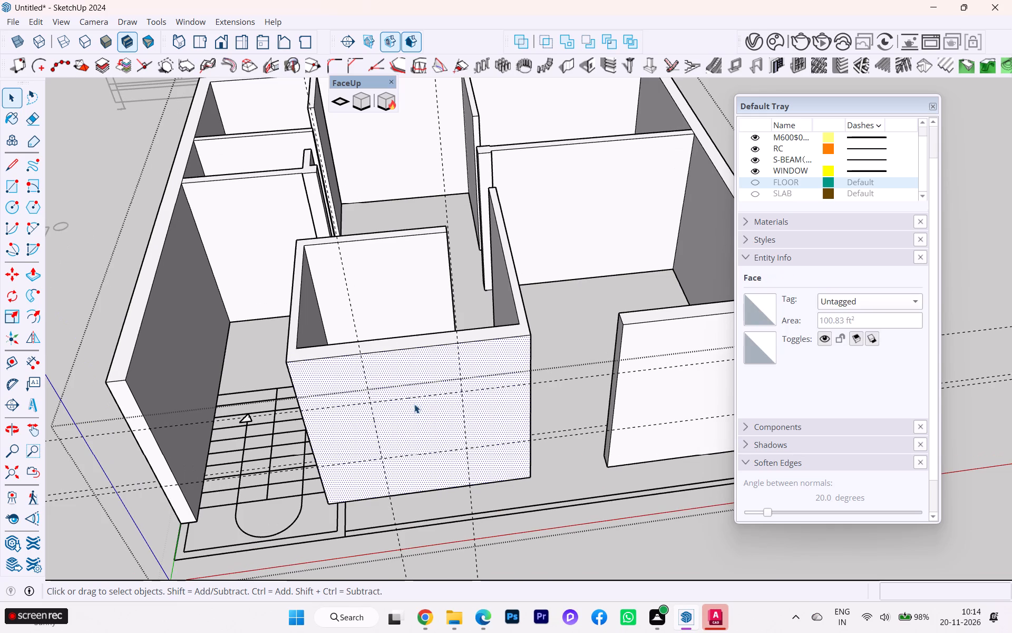
pyautogui.press('l')
pyautogui.scroll(4, 331, 367)
pyautogui.click(277, 340)
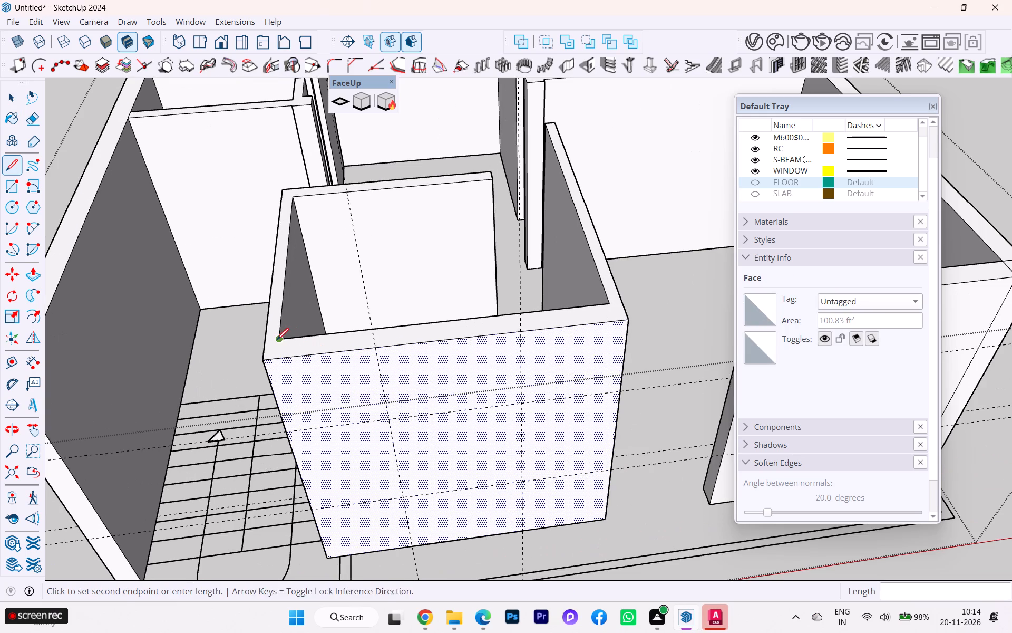
pyautogui.click(281, 358)
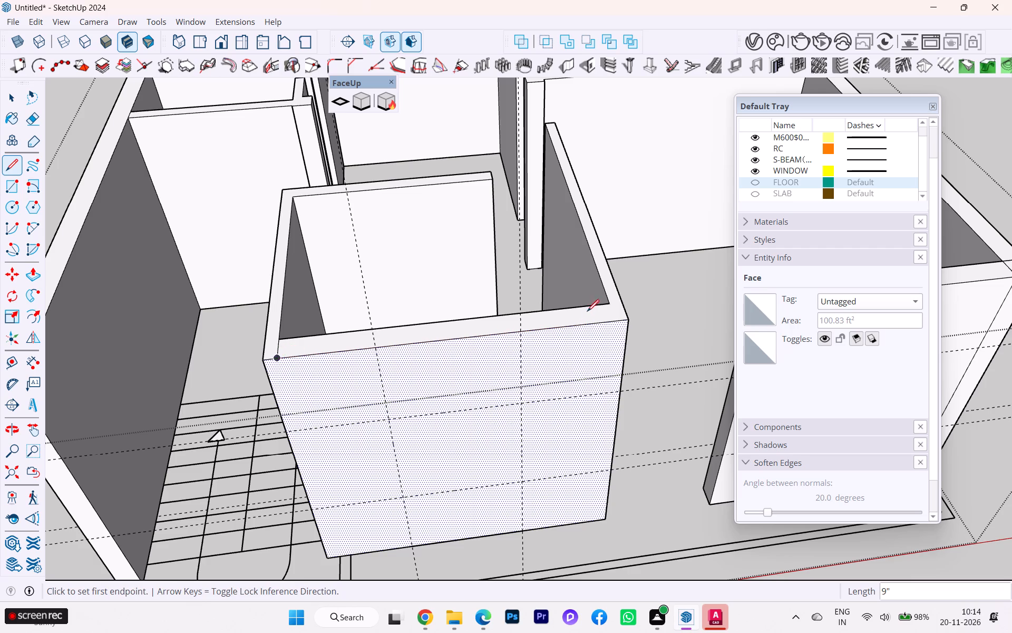
pyautogui.click(608, 307)
pyautogui.click(620, 325)
pyautogui.press('Escape')
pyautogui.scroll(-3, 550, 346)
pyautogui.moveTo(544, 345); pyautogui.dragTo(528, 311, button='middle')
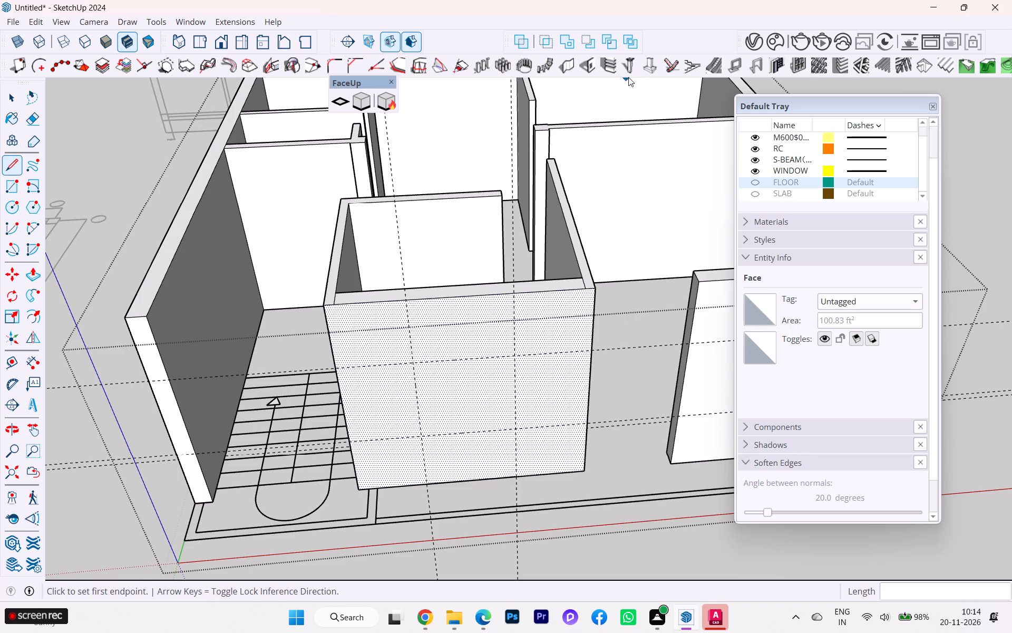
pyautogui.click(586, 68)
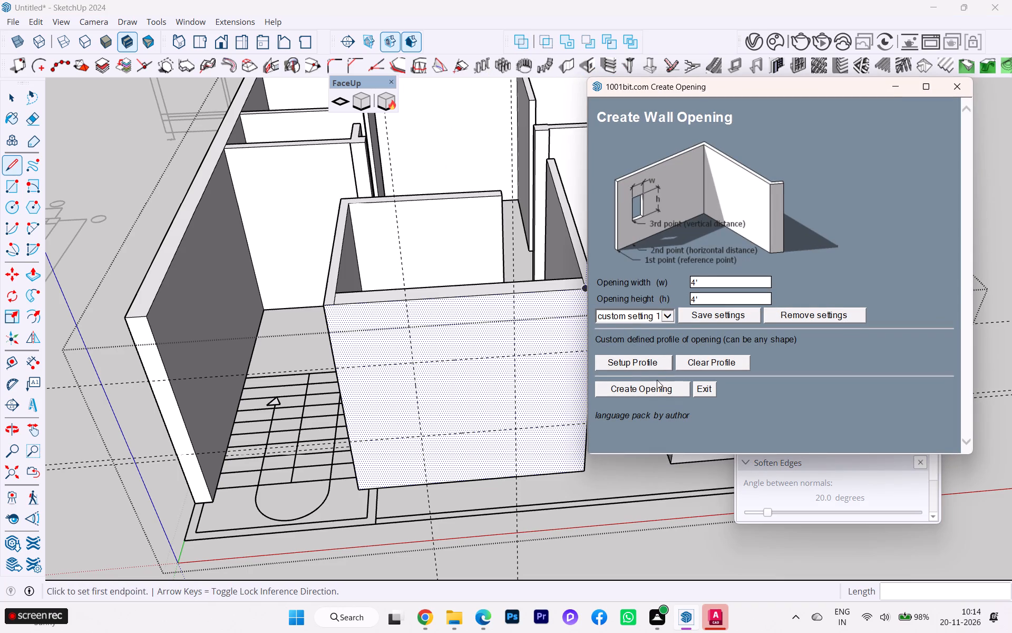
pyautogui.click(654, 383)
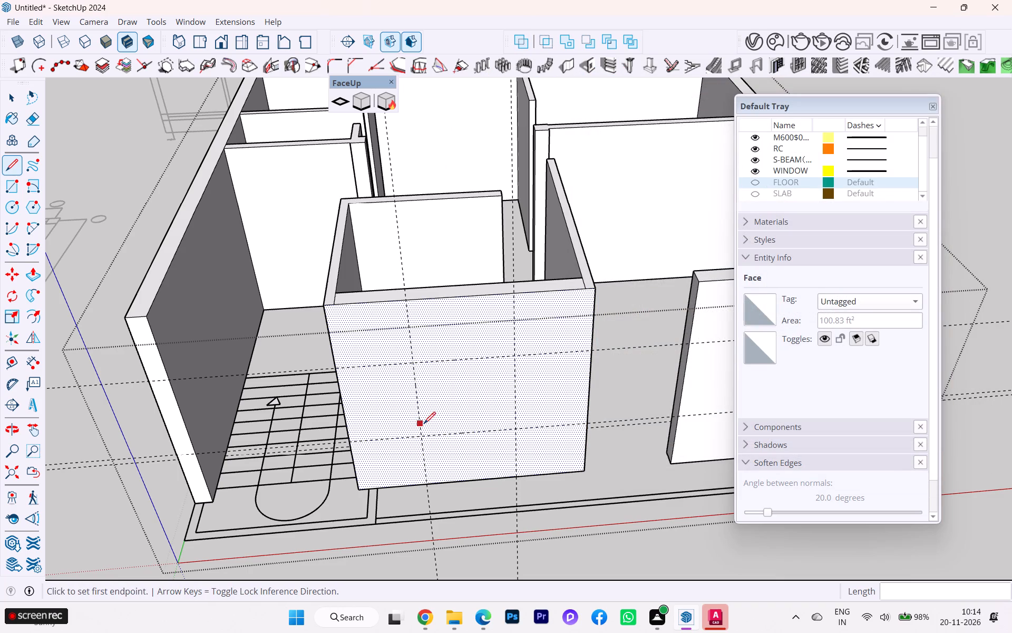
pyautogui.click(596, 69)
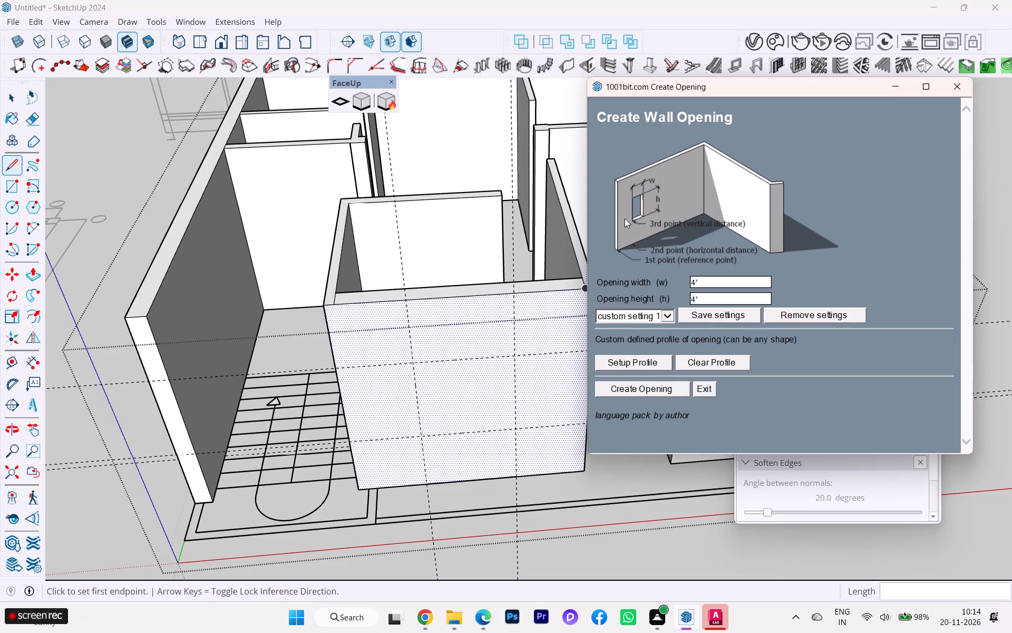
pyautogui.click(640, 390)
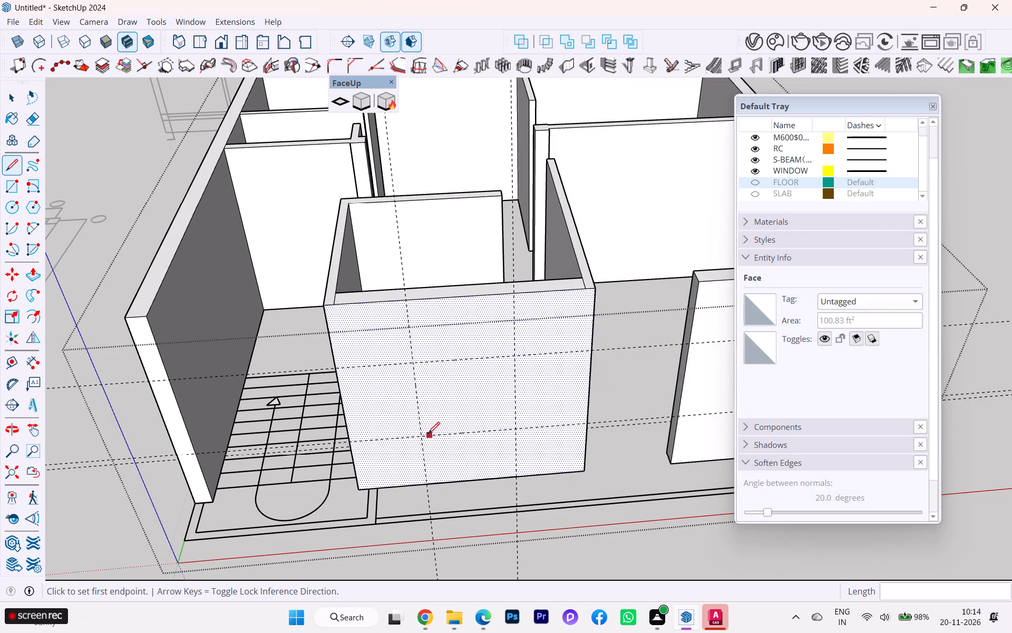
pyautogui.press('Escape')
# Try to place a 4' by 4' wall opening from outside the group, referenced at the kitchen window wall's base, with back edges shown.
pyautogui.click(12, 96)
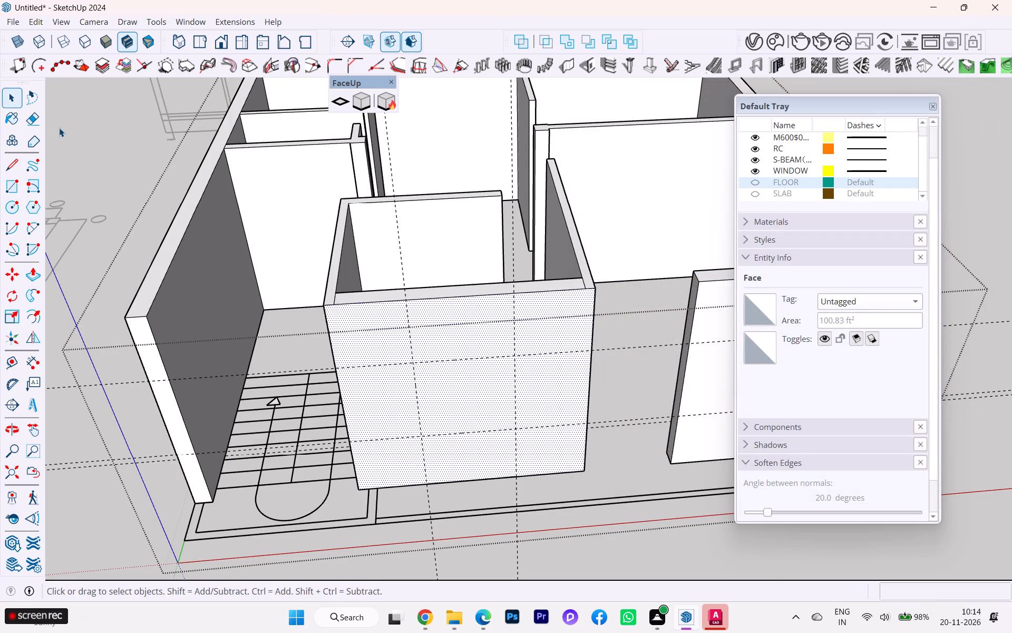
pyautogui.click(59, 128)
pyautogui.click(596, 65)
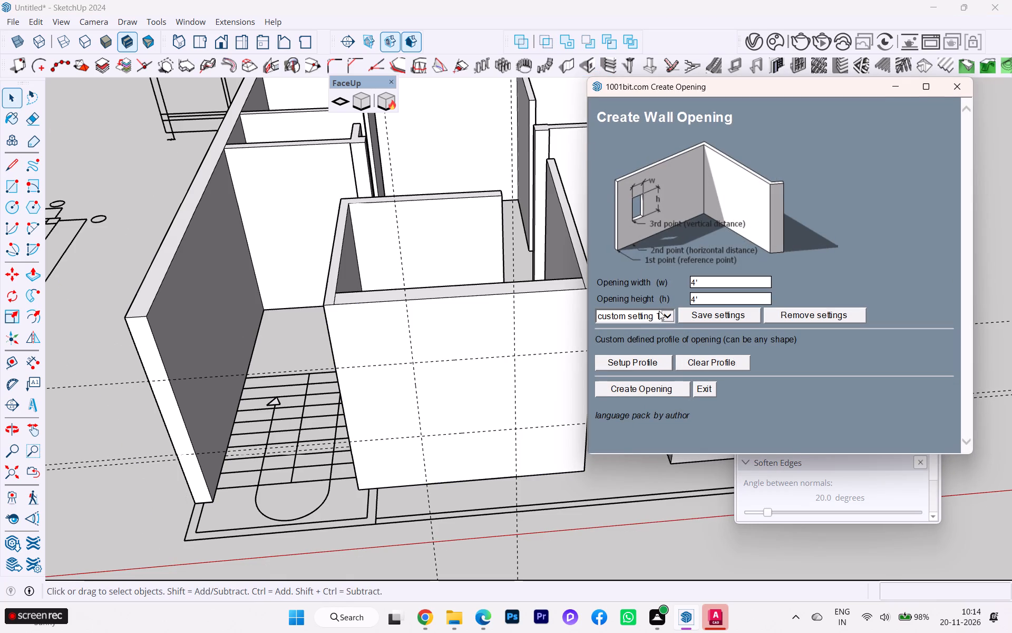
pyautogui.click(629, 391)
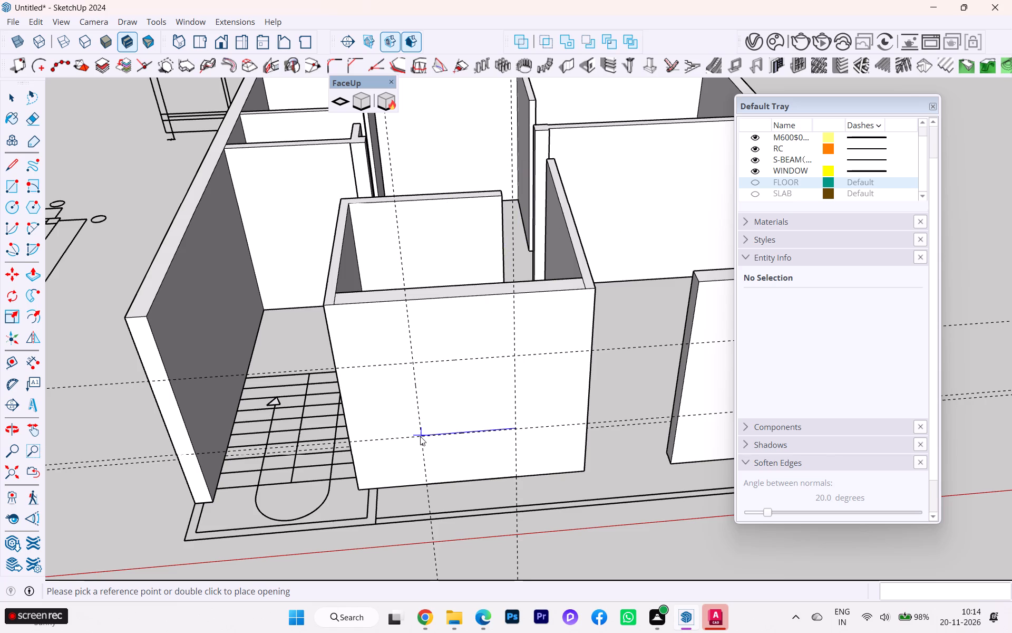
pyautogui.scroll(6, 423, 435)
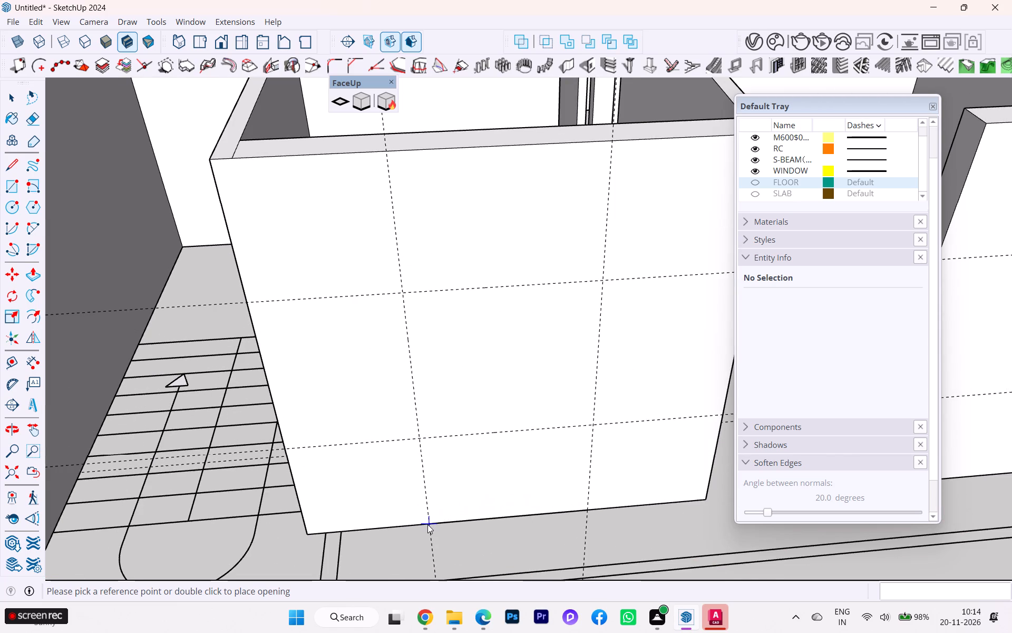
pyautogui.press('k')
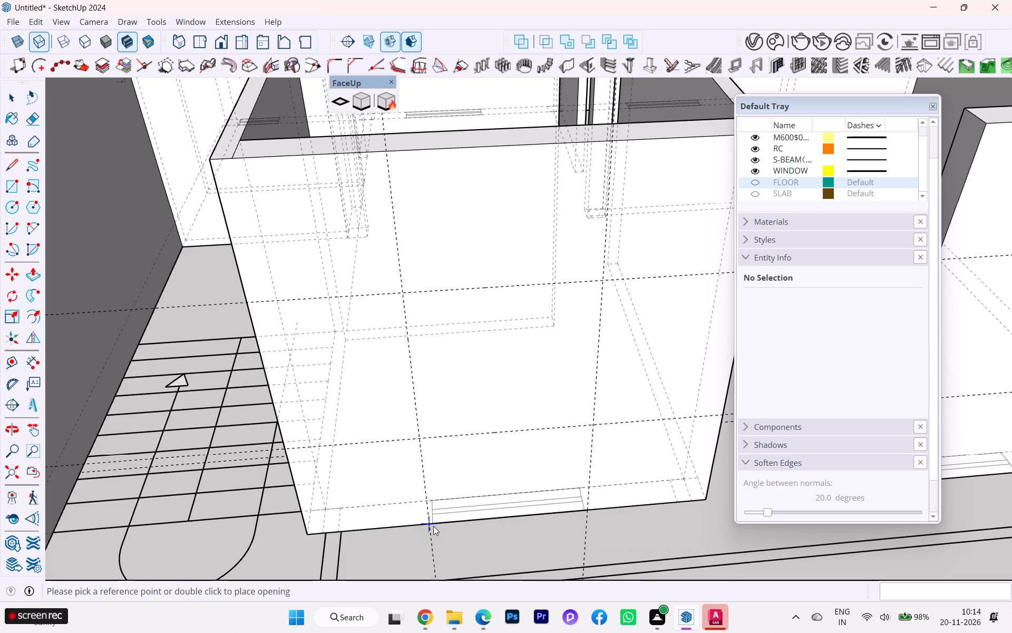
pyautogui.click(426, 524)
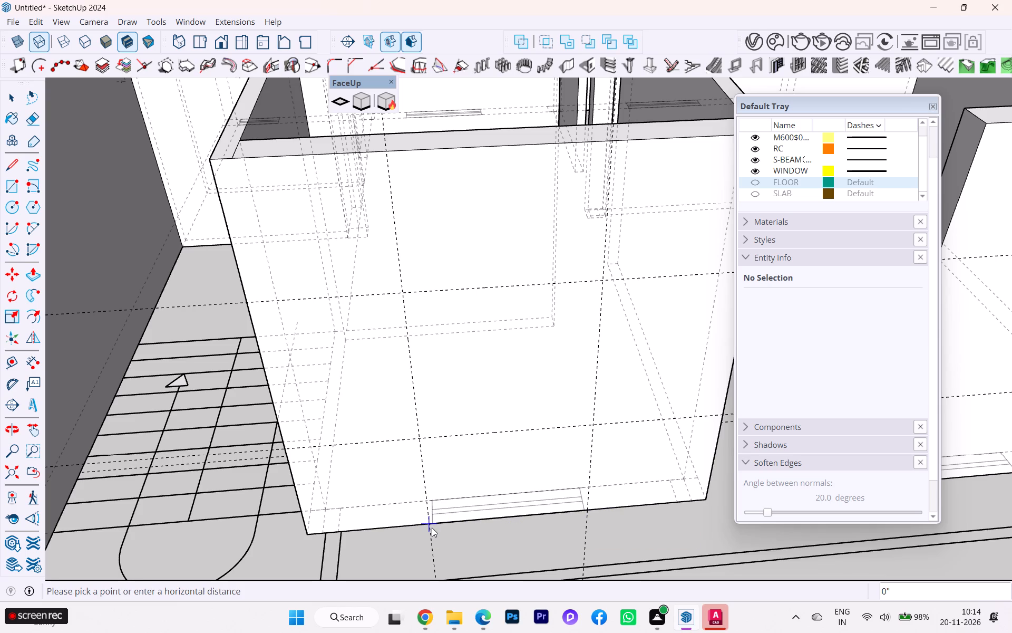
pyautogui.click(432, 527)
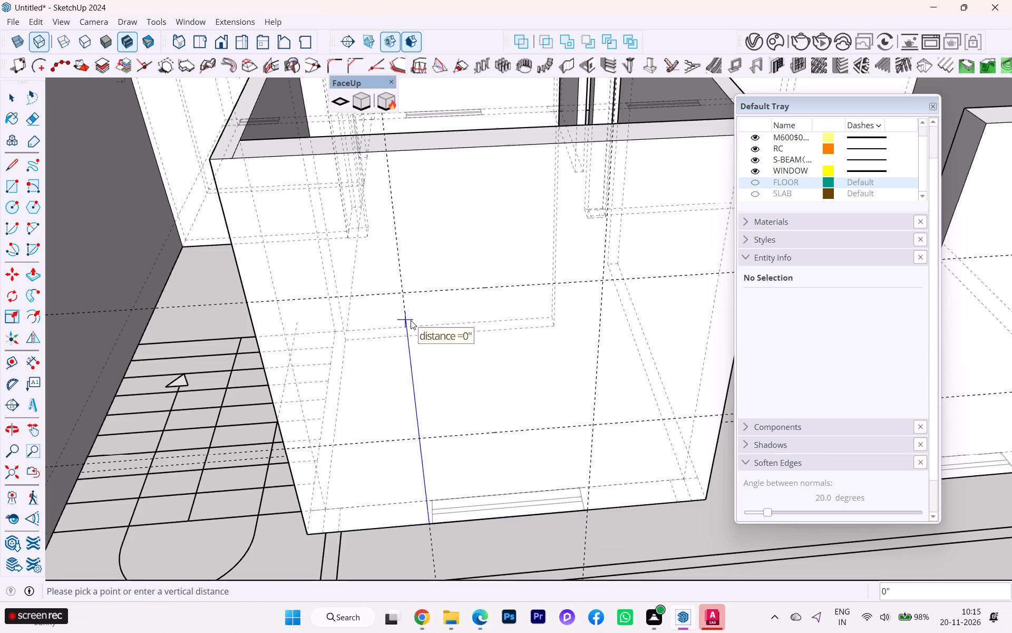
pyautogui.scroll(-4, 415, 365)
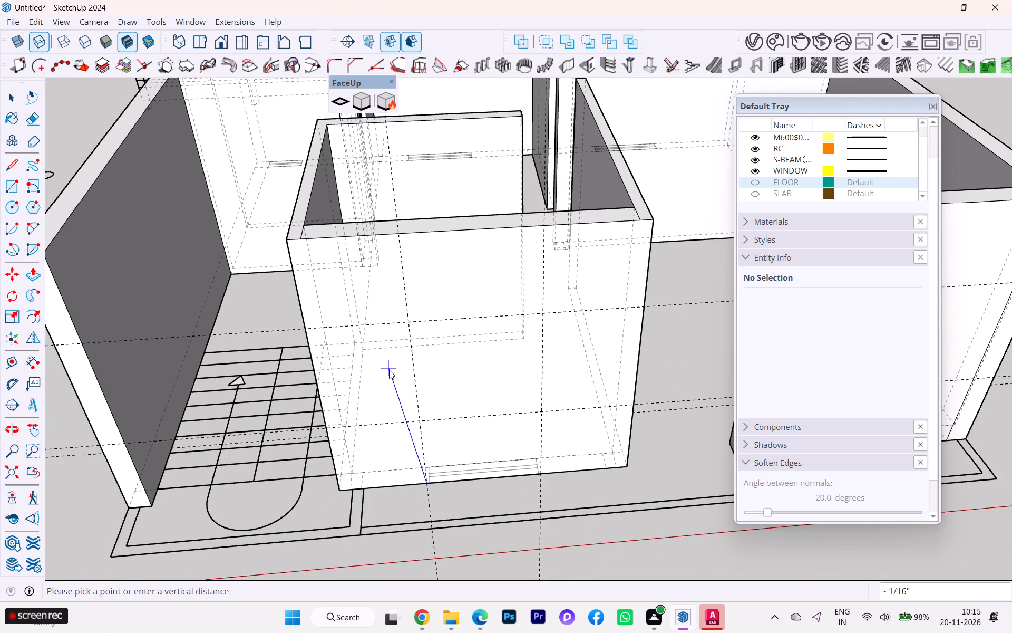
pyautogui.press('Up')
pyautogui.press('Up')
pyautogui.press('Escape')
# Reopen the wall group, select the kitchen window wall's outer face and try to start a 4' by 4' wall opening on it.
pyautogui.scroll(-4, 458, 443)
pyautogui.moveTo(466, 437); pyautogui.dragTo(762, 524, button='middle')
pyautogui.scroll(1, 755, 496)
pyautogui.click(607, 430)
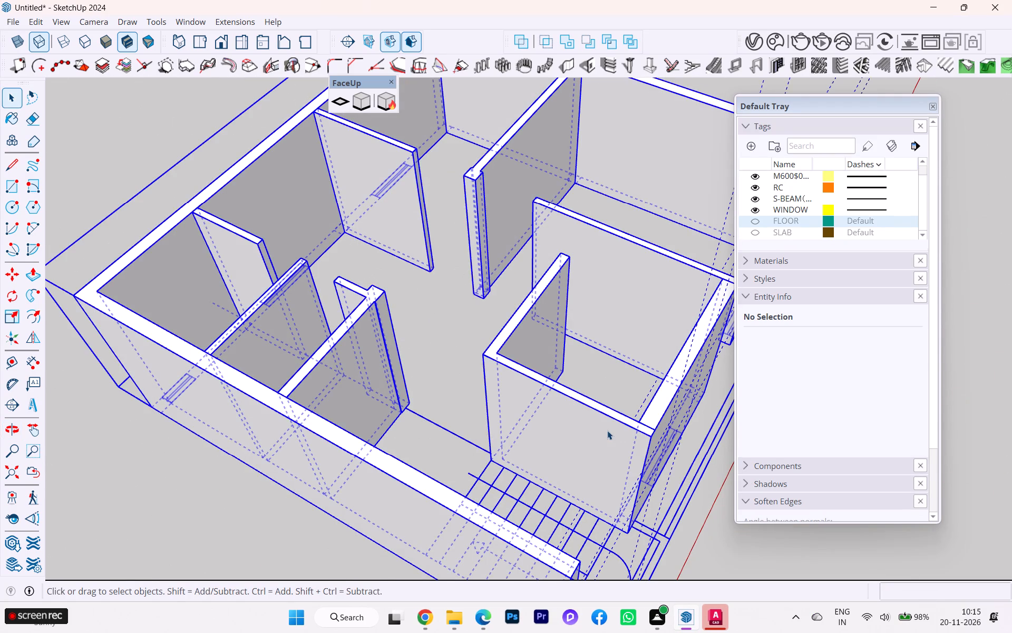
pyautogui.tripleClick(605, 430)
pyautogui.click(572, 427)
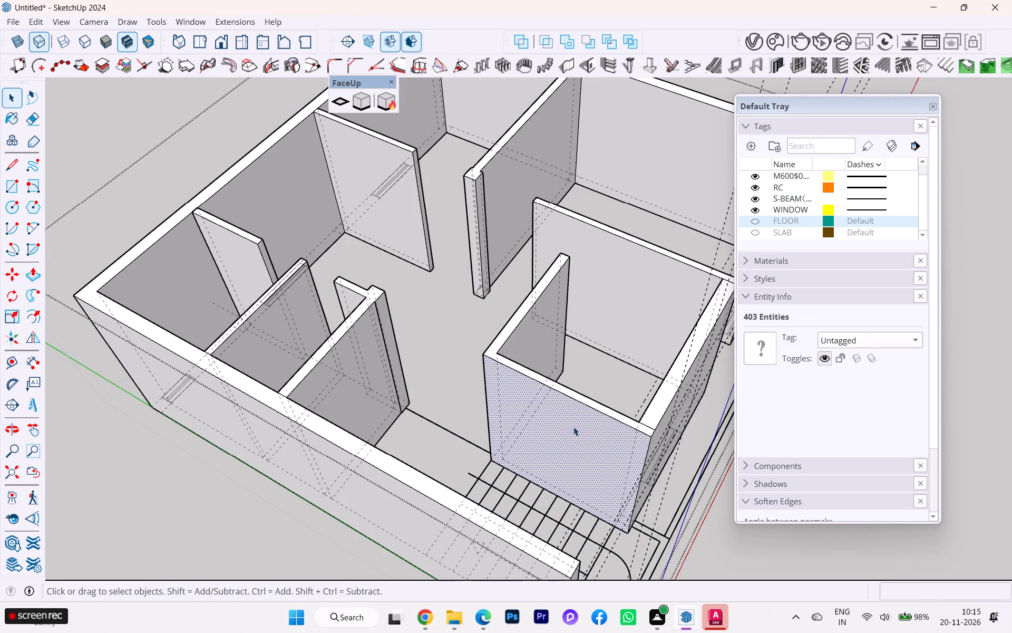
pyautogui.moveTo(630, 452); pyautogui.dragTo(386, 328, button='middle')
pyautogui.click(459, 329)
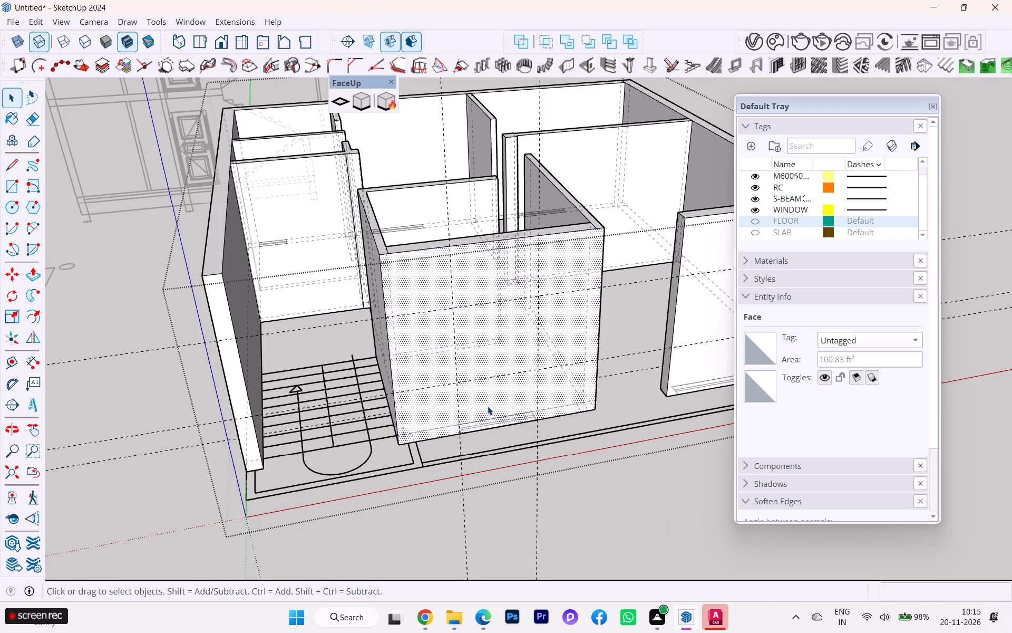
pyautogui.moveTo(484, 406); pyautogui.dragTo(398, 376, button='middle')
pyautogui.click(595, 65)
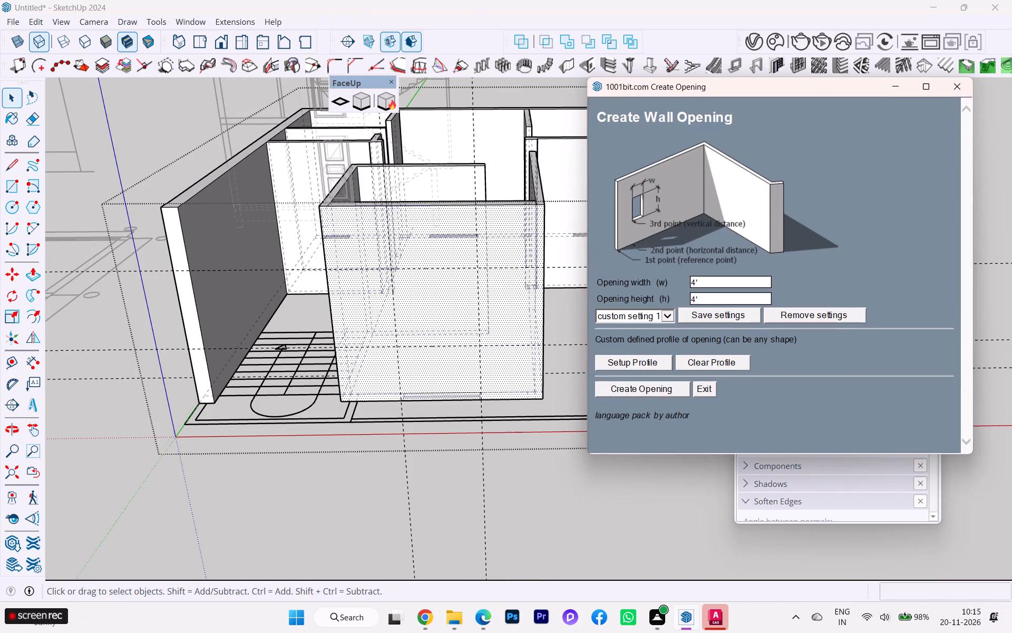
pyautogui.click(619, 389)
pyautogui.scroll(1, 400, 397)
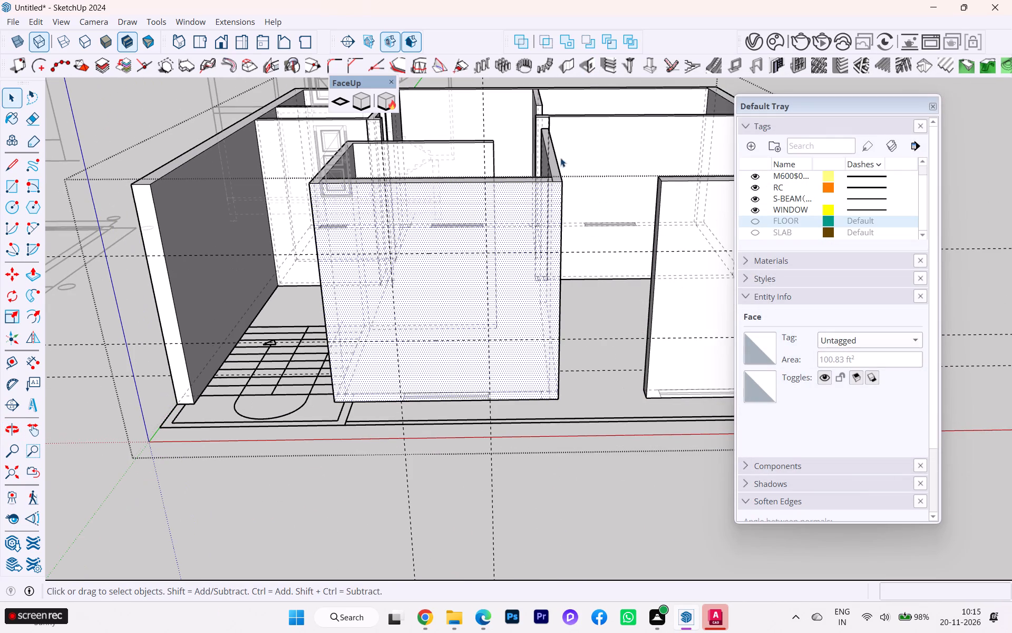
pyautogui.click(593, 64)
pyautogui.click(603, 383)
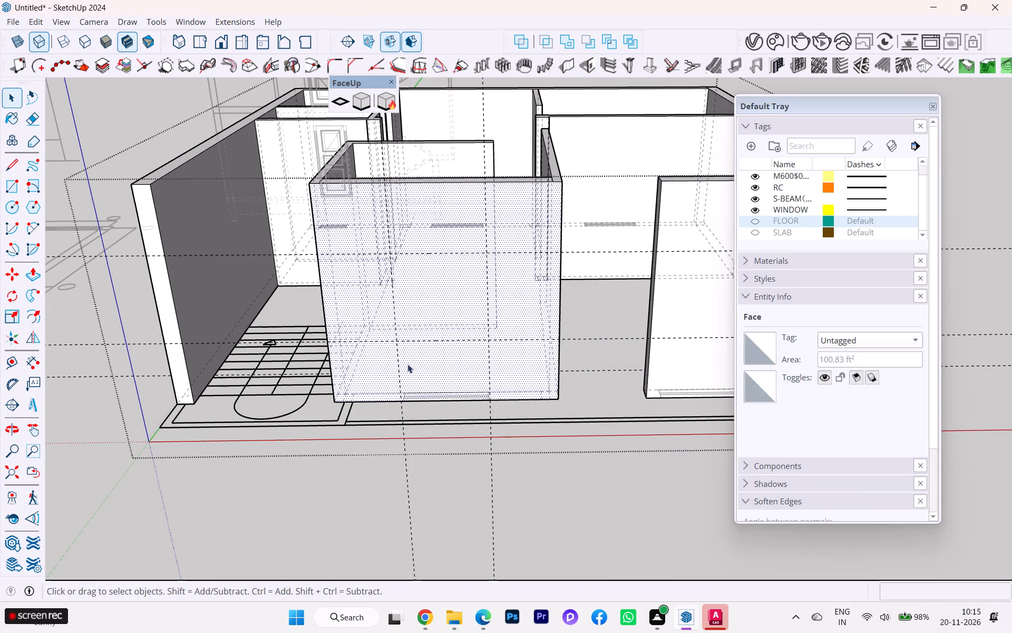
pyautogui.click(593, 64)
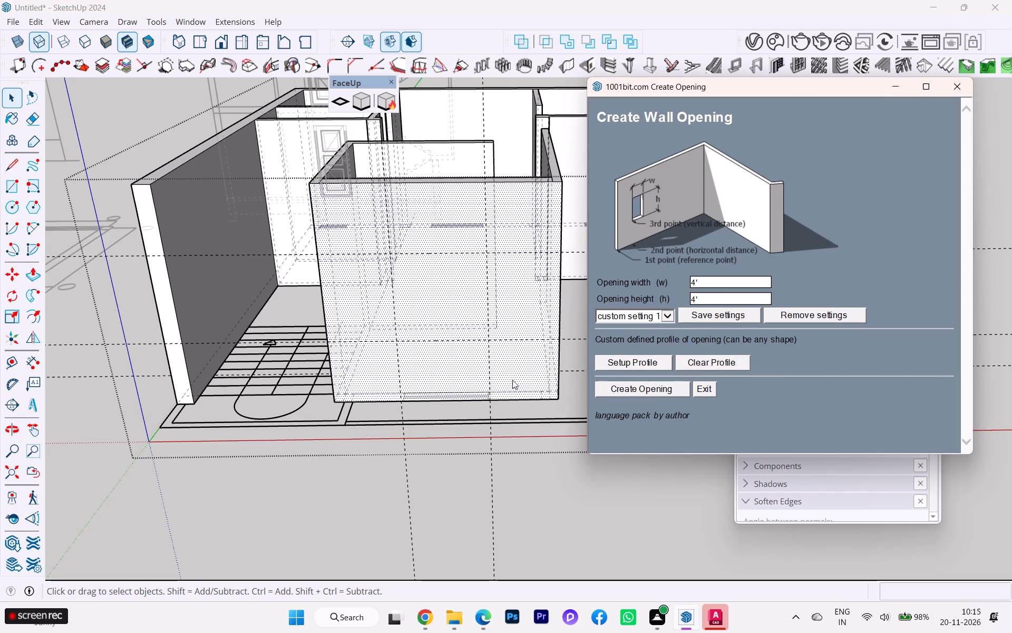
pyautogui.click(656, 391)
# Examine the kitchen window wall from the room side, selecting its inner face and then leaving the wall group.
pyautogui.scroll(-2, 446, 297)
pyautogui.scroll(2, 447, 294)
pyautogui.scroll(-1, 447, 294)
pyautogui.moveTo(449, 292); pyautogui.dragTo(818, 399, button='middle')
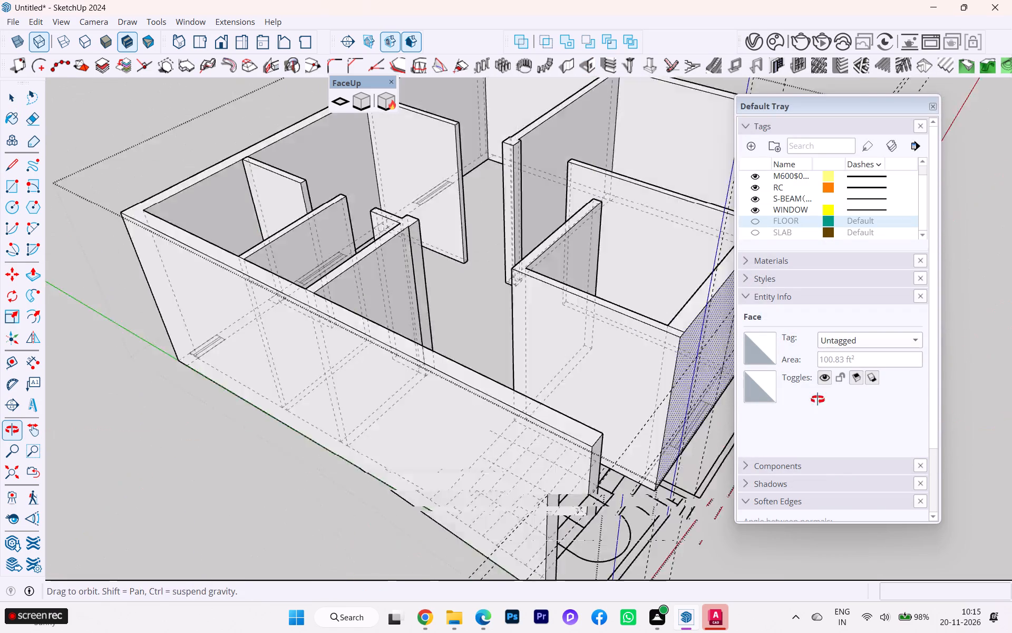
pyautogui.moveTo(818, 399); pyautogui.dragTo(835, 404, button='middle')
pyautogui.scroll(-6, 309, 226)
pyautogui.moveTo(308, 219); pyautogui.dragTo(855, 387, button='middle')
pyautogui.scroll(4, 506, 280)
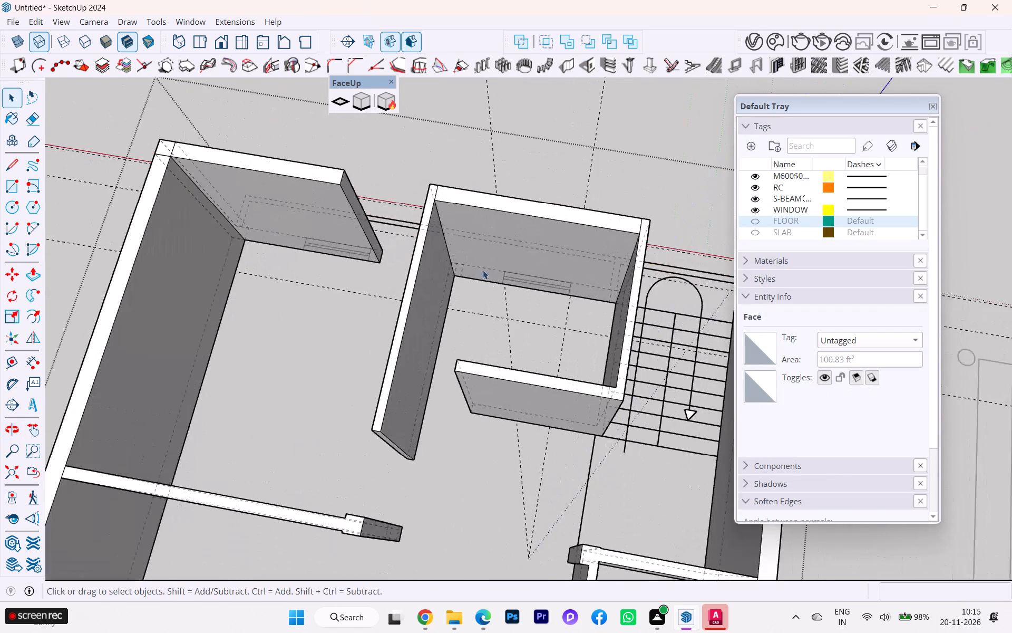
pyautogui.click(532, 290)
pyautogui.click(551, 265)
pyautogui.moveTo(578, 253); pyautogui.dragTo(588, 244)
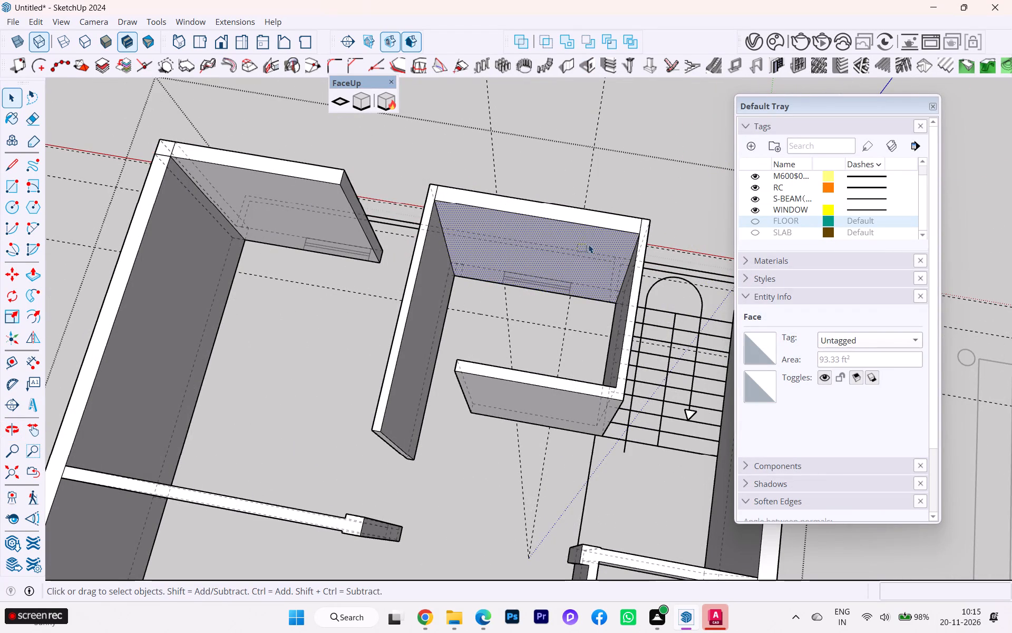
pyautogui.moveTo(588, 244); pyautogui.dragTo(643, 179)
pyautogui.press('Escape')
# Place a 4' by 4' wall opening in the window wall of the room beside the kitchen, 3' above the plan's window mark.
pyautogui.moveTo(604, 222); pyautogui.dragTo(692, 167, button='middle')
pyautogui.scroll(-1, 604, 222)
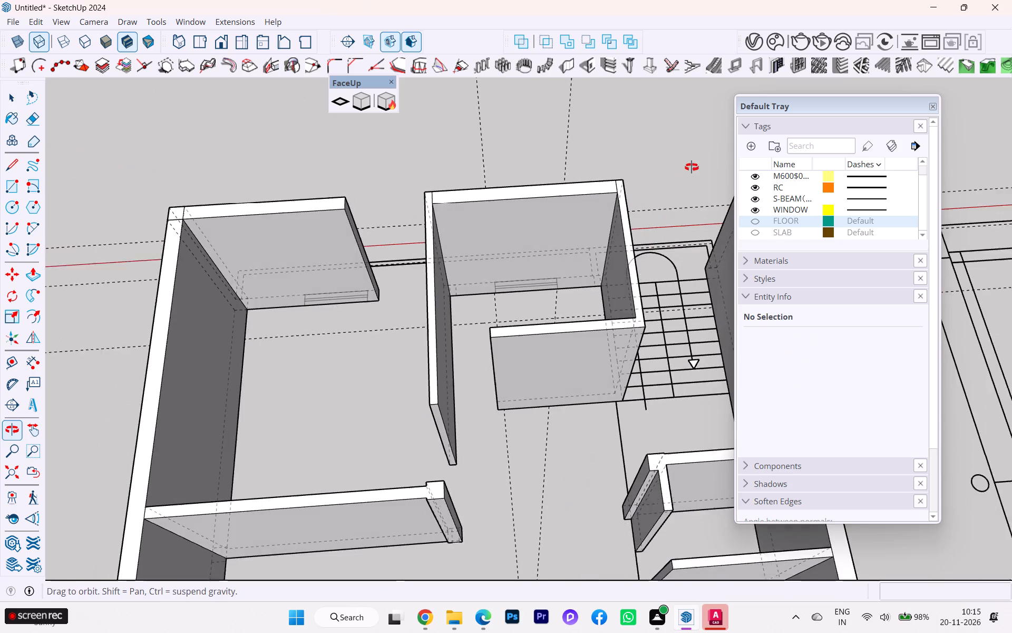
pyautogui.moveTo(692, 167); pyautogui.dragTo(697, 162, button='middle')
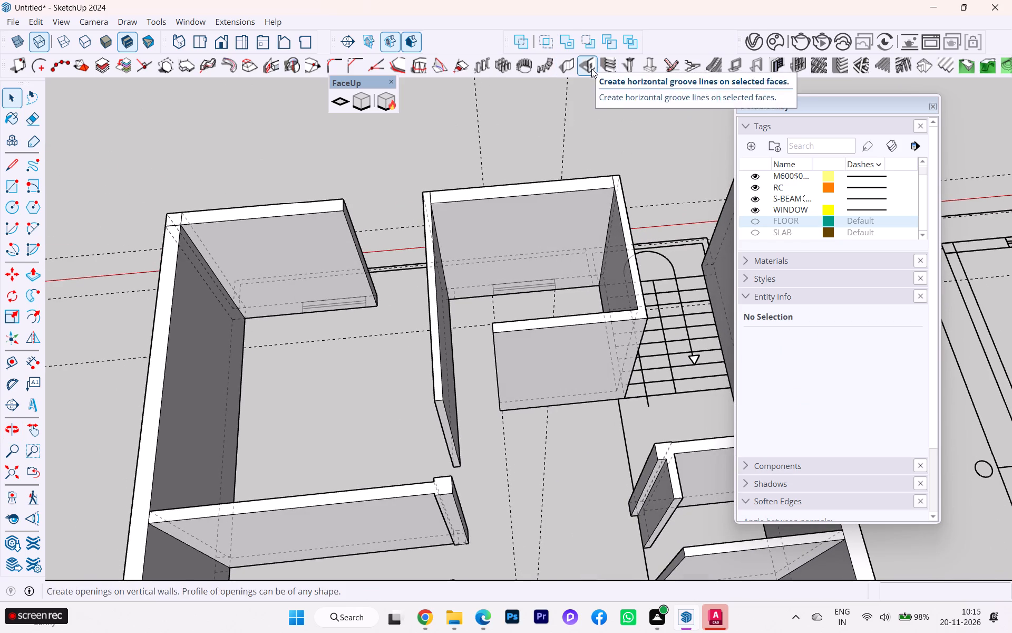
pyautogui.click(591, 69)
pyautogui.click(609, 386)
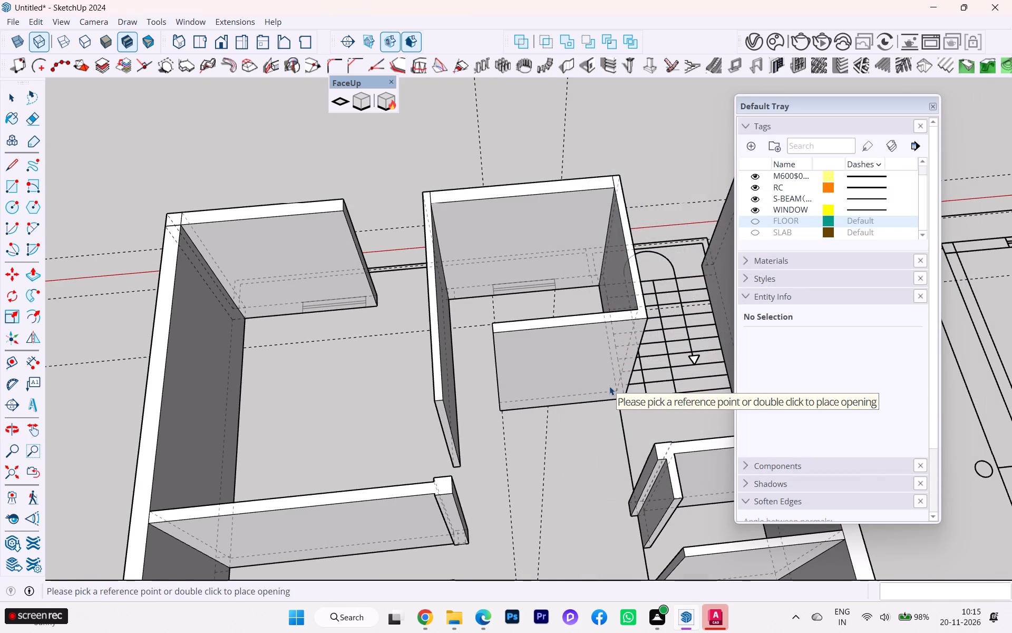
pyautogui.scroll(3, 532, 276)
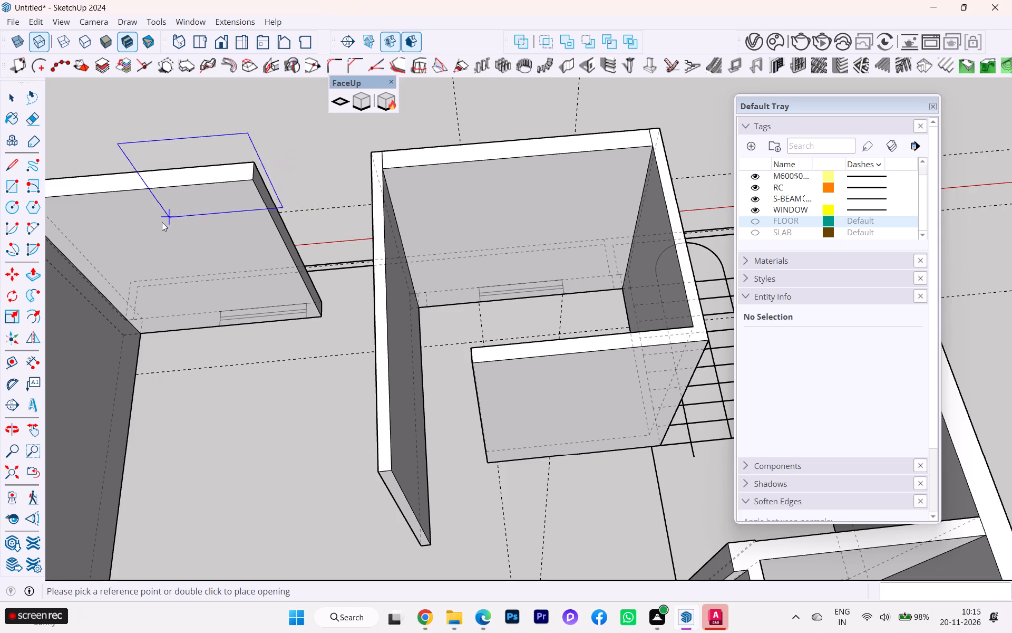
pyautogui.scroll(-2, 197, 284)
pyautogui.moveTo(211, 277); pyautogui.dragTo(354, 263, button='middle')
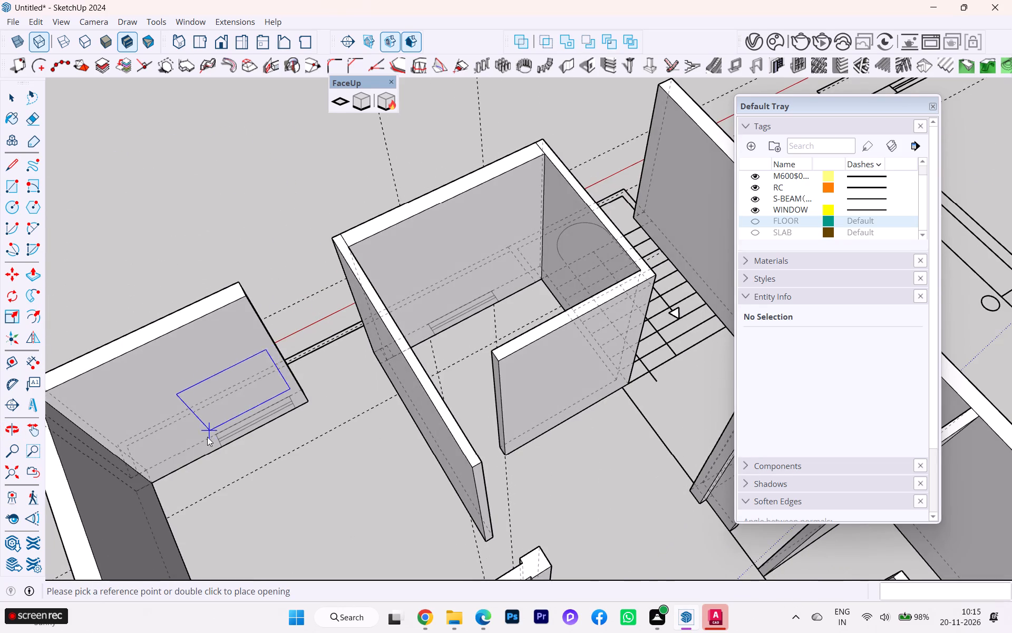
pyautogui.scroll(3, 207, 442)
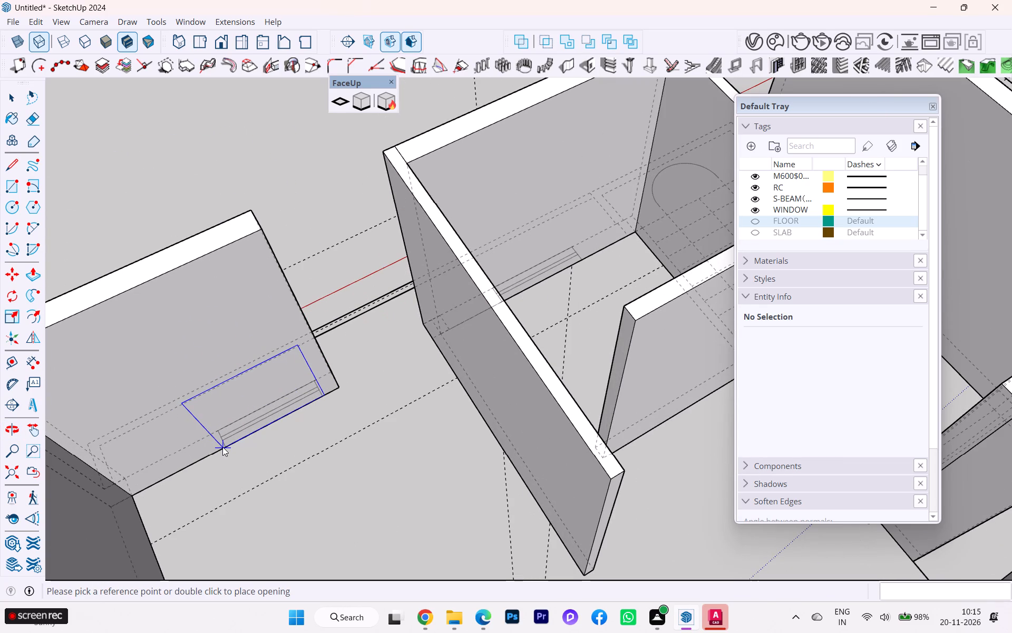
pyautogui.click(222, 447)
pyautogui.click(220, 450)
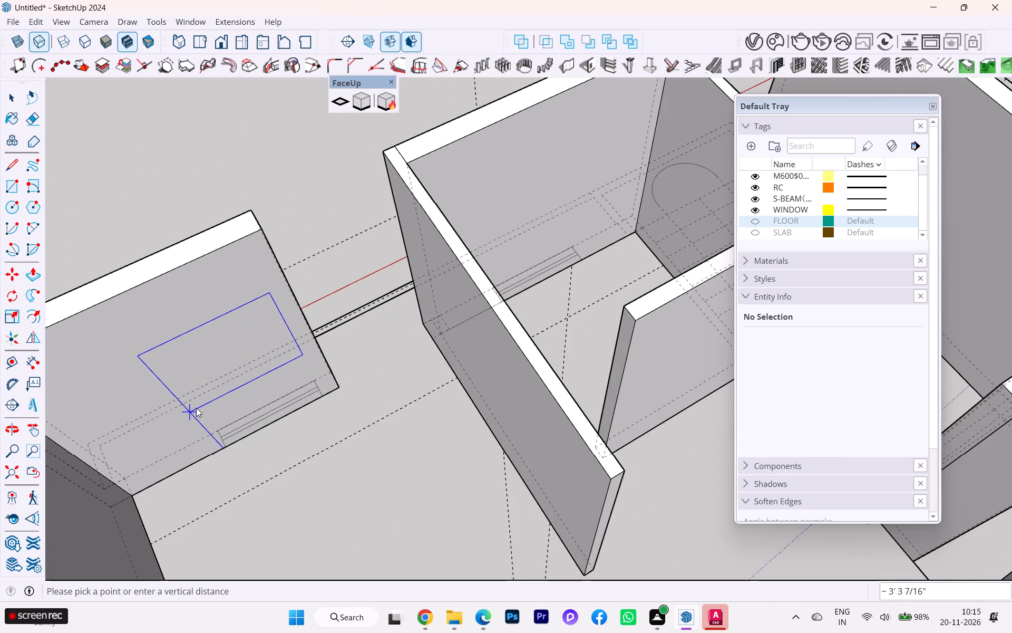
pyautogui.write("3'")
pyautogui.press('Return')
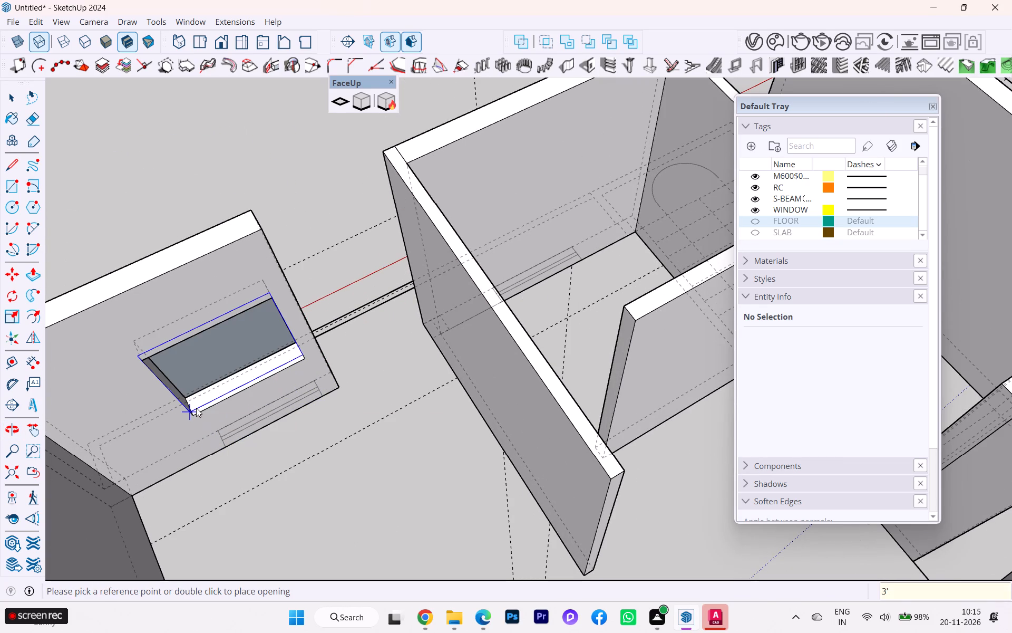
# Examine the new window opening from the room side and from the outer side of its wall.
pyautogui.scroll(-4, 336, 341)
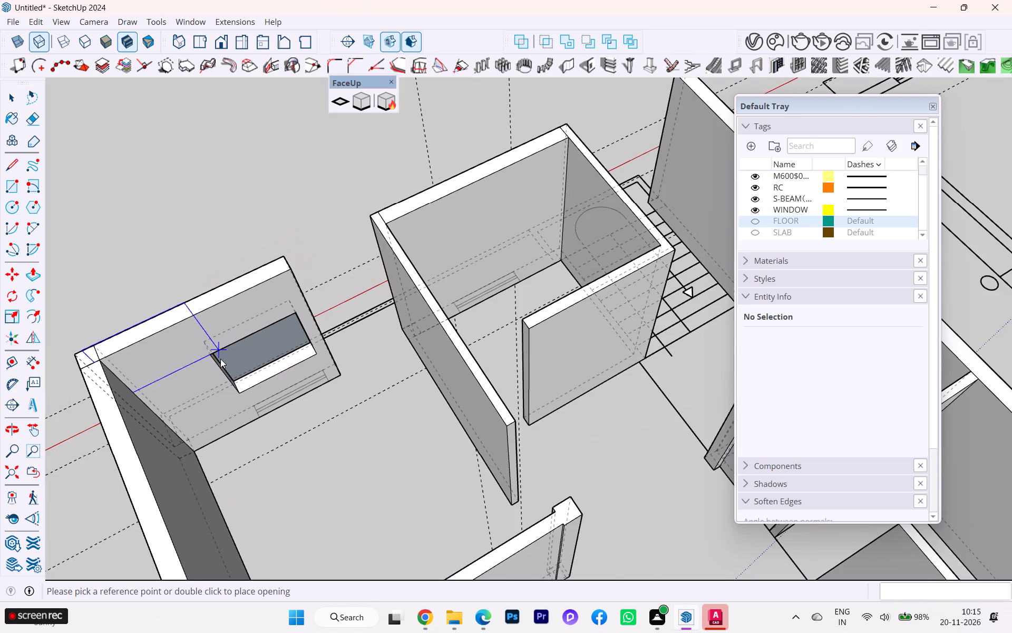
pyautogui.scroll(5, 220, 361)
pyautogui.scroll(-1, 288, 333)
pyautogui.moveTo(301, 330); pyautogui.dragTo(256, 539, button='middle')
pyautogui.scroll(-1, 252, 422)
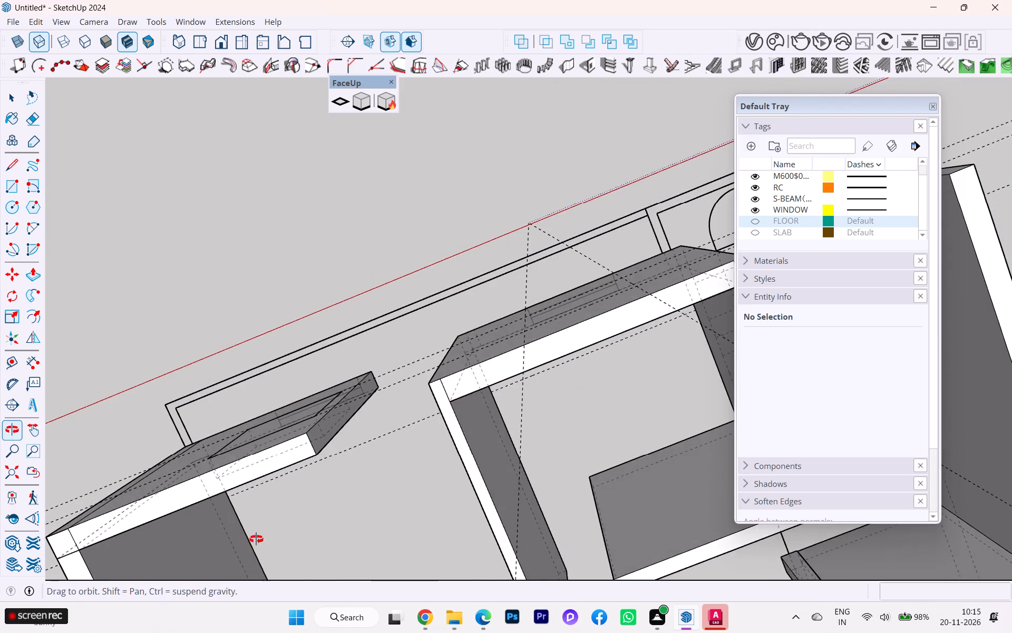
pyautogui.moveTo(256, 539); pyautogui.dragTo(314, 410, button='middle')
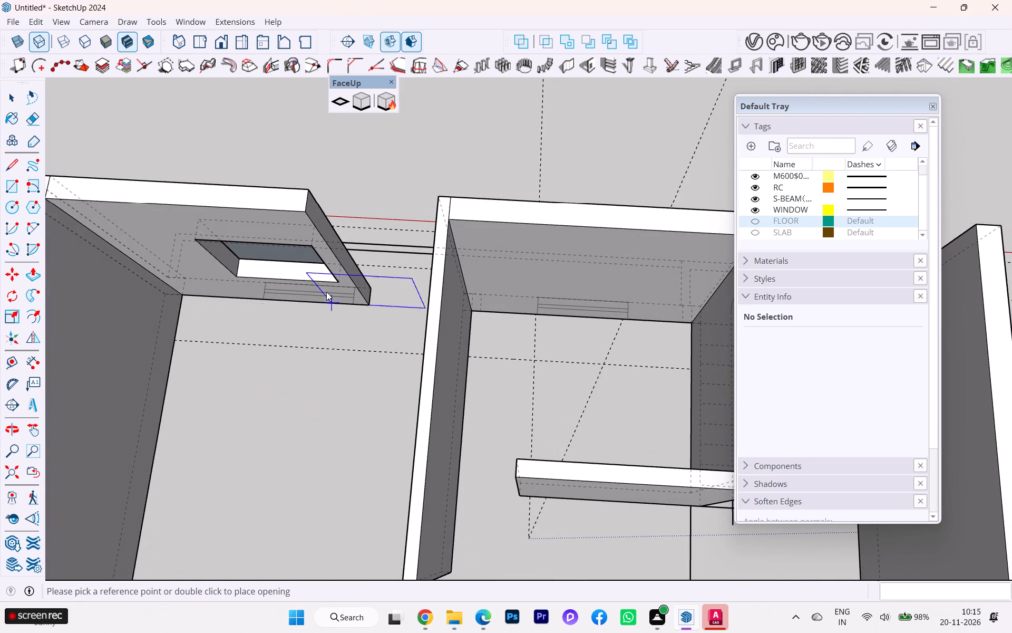
pyautogui.scroll(5, 319, 277)
pyautogui.scroll(-1, 364, 257)
pyautogui.scroll(1, 371, 256)
pyautogui.scroll(-1, 374, 256)
pyautogui.scroll(5, 375, 255)
pyautogui.scroll(-4, 396, 258)
pyautogui.moveTo(405, 261); pyautogui.dragTo(111, 354, button='middle')
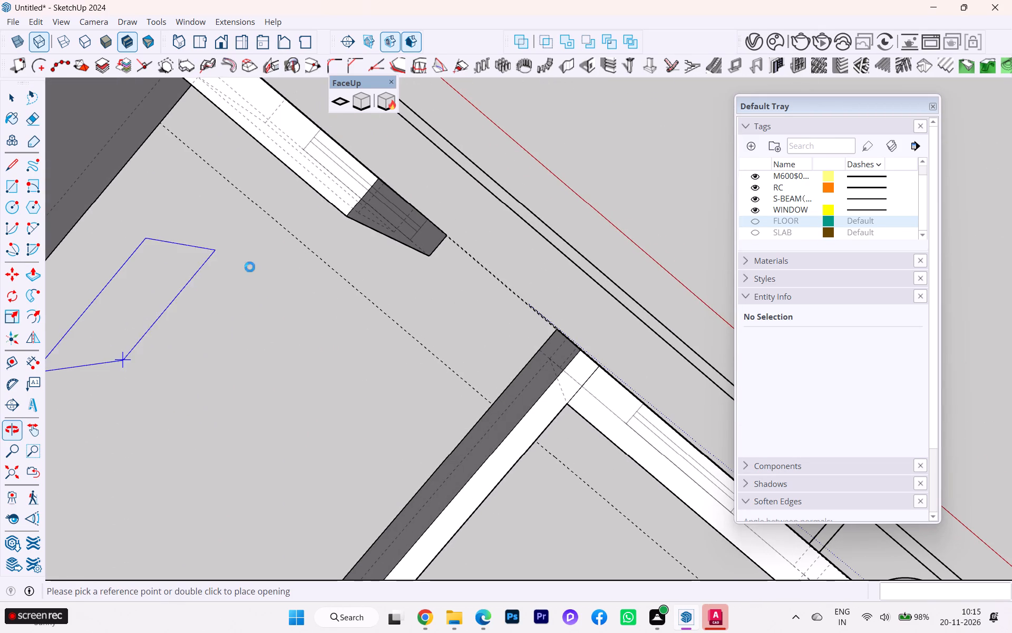
pyautogui.scroll(-1, 303, 246)
pyautogui.moveTo(293, 252); pyautogui.dragTo(75, 252, button='middle')
pyautogui.scroll(-4, 317, 241)
pyautogui.scroll(-3, 425, 234)
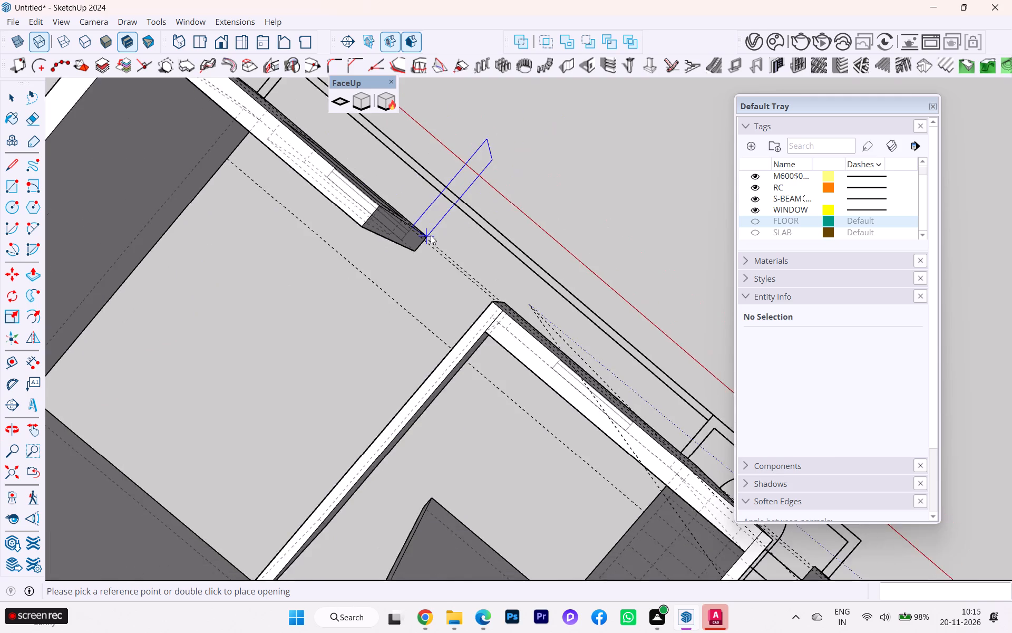
pyautogui.scroll(-1, 431, 235)
pyautogui.moveTo(397, 241); pyautogui.dragTo(136, 315, button='middle')
pyautogui.scroll(-3, 343, 217)
pyautogui.moveTo(425, 217); pyautogui.dragTo(151, 222, button='middle')
pyautogui.scroll(6, 262, 308)
pyautogui.scroll(2, 334, 323)
pyautogui.scroll(-1, 334, 323)
pyautogui.scroll(11, 334, 323)
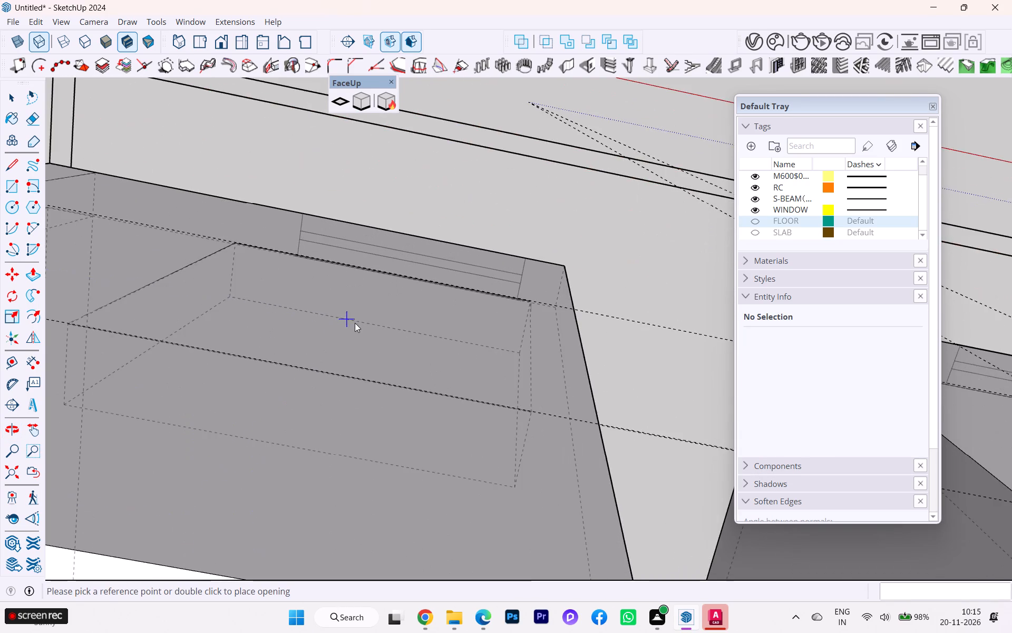
pyautogui.scroll(5, 359, 324)
pyautogui.scroll(-5, 409, 320)
pyautogui.scroll(-1, 526, 322)
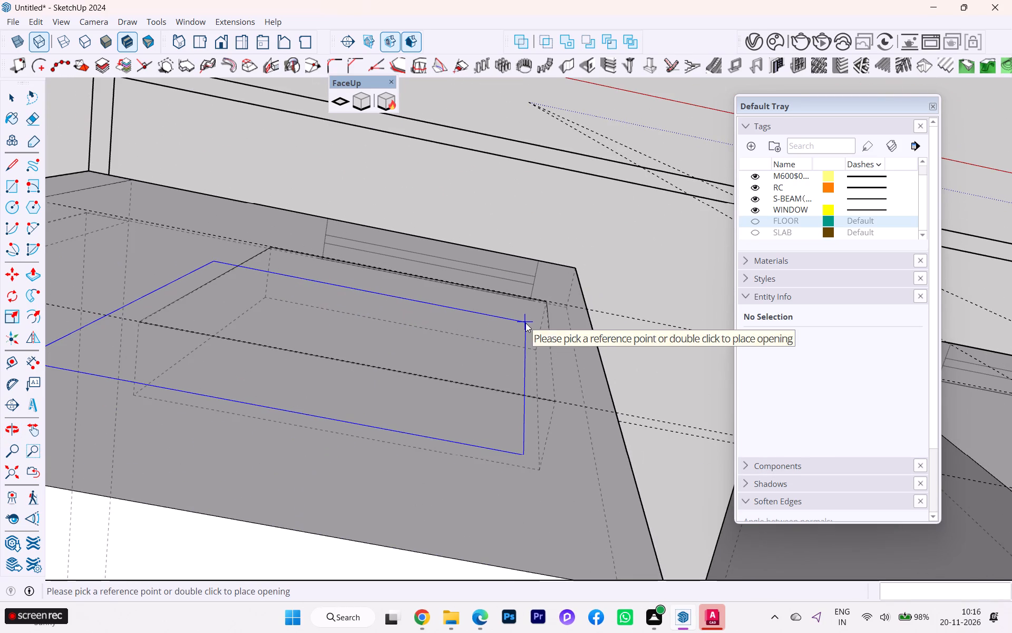
# Turn off the display of back edges and view the new opening from the room side.
pyautogui.press('k')
pyautogui.scroll(-2, 524, 324)
pyautogui.moveTo(500, 332); pyautogui.dragTo(323, 255, button='middle')
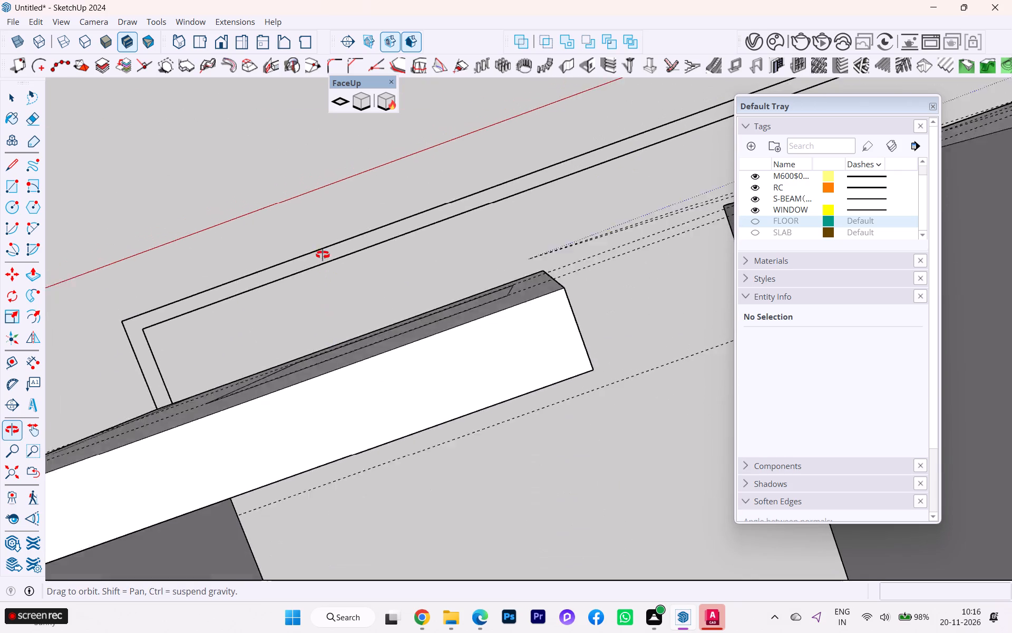
pyautogui.moveTo(323, 255); pyautogui.dragTo(351, 164, button='middle')
pyautogui.scroll(-3, 427, 242)
pyautogui.scroll(1, 427, 242)
pyautogui.scroll(-4, 427, 242)
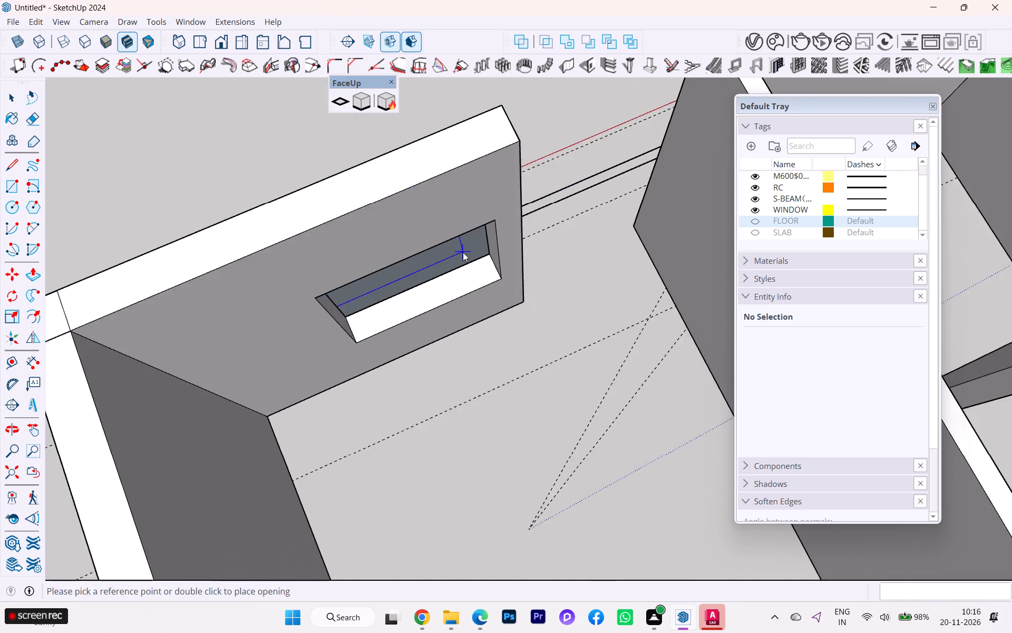
# Examine the top corner where the window wall meets the long side wall, checking how their edges line up.
pyautogui.scroll(14, 116, 324)
pyautogui.scroll(-2, 100, 322)
pyautogui.scroll(1, 100, 322)
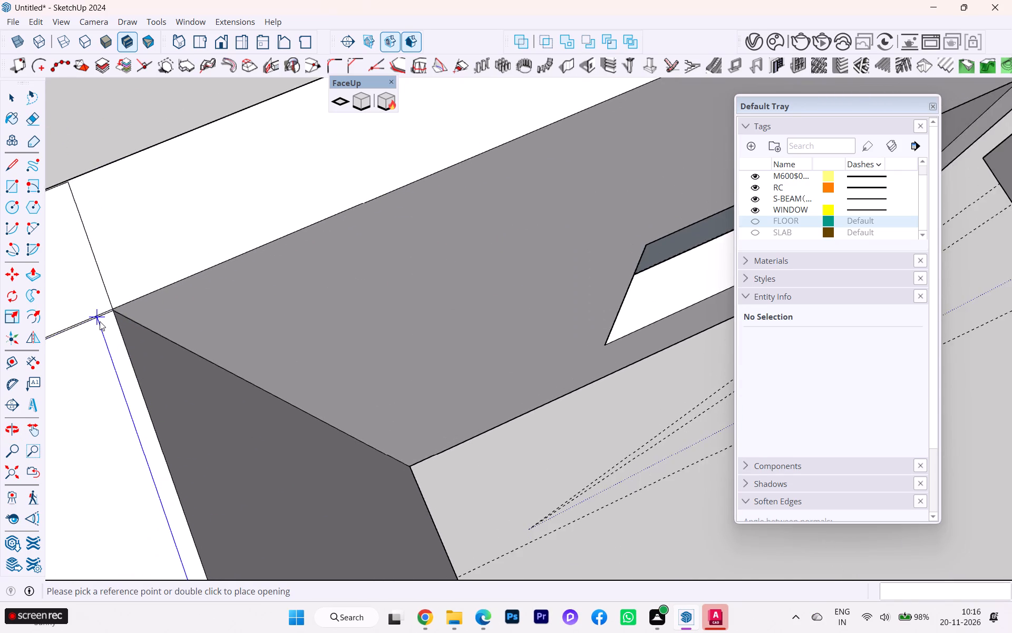
pyautogui.scroll(15, 100, 320)
pyautogui.scroll(12, 139, 295)
pyautogui.scroll(-1, 143, 292)
pyautogui.scroll(5, 143, 292)
pyautogui.scroll(-2, 157, 287)
pyautogui.scroll(5, 157, 287)
pyautogui.scroll(-3, 210, 282)
pyautogui.moveTo(210, 282); pyautogui.dragTo(0, 276, button='middle')
pyautogui.scroll(-2, 175, 255)
pyautogui.scroll(1, 191, 259)
pyautogui.scroll(-4, 196, 260)
pyautogui.scroll(-2, 240, 266)
pyautogui.scroll(1, 240, 266)
pyautogui.scroll(-2, 240, 266)
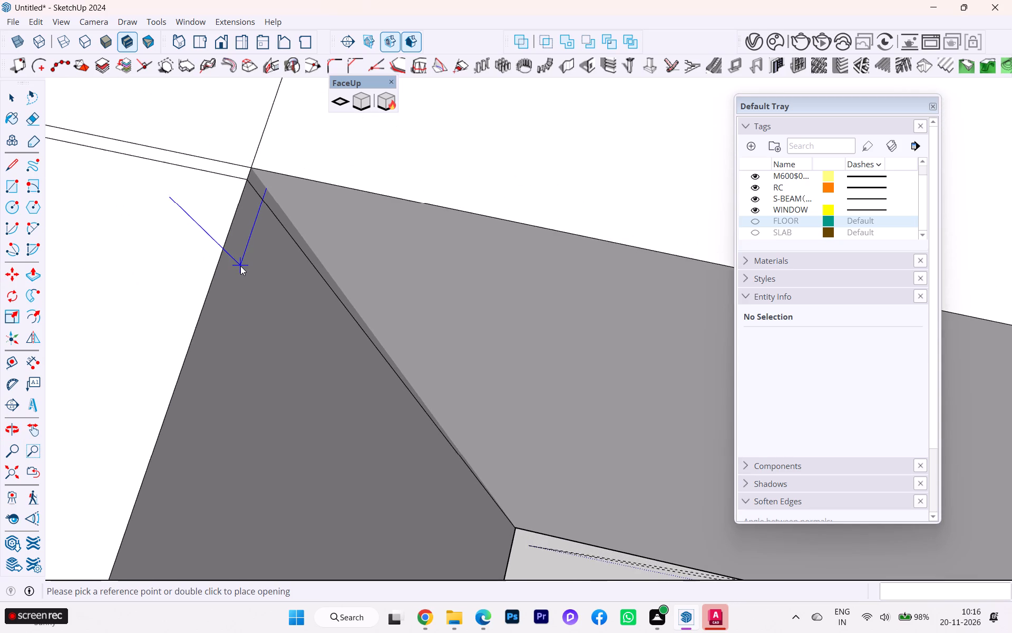
pyautogui.scroll(-11, 243, 266)
pyautogui.scroll(1, 248, 267)
pyautogui.scroll(-1, 248, 267)
pyautogui.scroll(1, 249, 268)
pyautogui.scroll(-2, 250, 268)
pyautogui.scroll(1, 254, 270)
pyautogui.scroll(-3, 393, 271)
pyautogui.scroll(3, 393, 271)
pyautogui.scroll(-1, 393, 271)
pyautogui.scroll(2, 393, 271)
pyautogui.scroll(-2, 393, 271)
pyautogui.scroll(2, 393, 271)
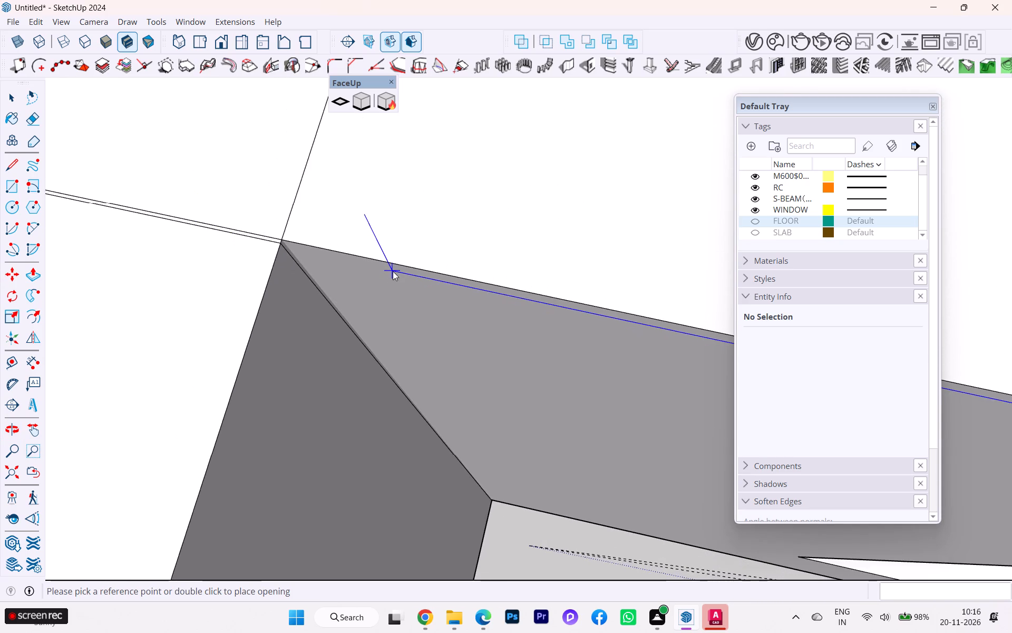
pyautogui.scroll(-3, 395, 270)
pyautogui.scroll(2, 395, 270)
pyautogui.scroll(-11, 395, 270)
pyautogui.scroll(2, 377, 262)
pyautogui.scroll(-8, 376, 262)
pyautogui.scroll(1, 394, 257)
pyautogui.scroll(-1, 394, 257)
pyautogui.scroll(3, 394, 254)
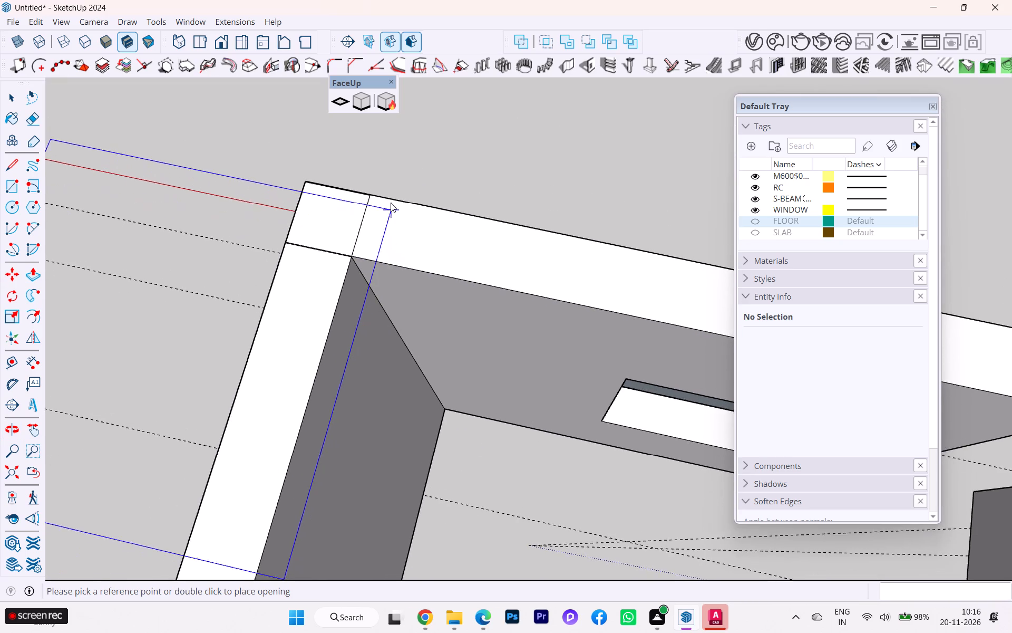
pyautogui.scroll(8, 391, 203)
pyautogui.scroll(4, 344, 189)
pyautogui.scroll(-9, 349, 184)
pyautogui.scroll(2, 323, 194)
pyautogui.scroll(-6, 322, 195)
pyautogui.scroll(-3, 432, 221)
pyautogui.scroll(1, 432, 221)
pyautogui.scroll(-2, 432, 221)
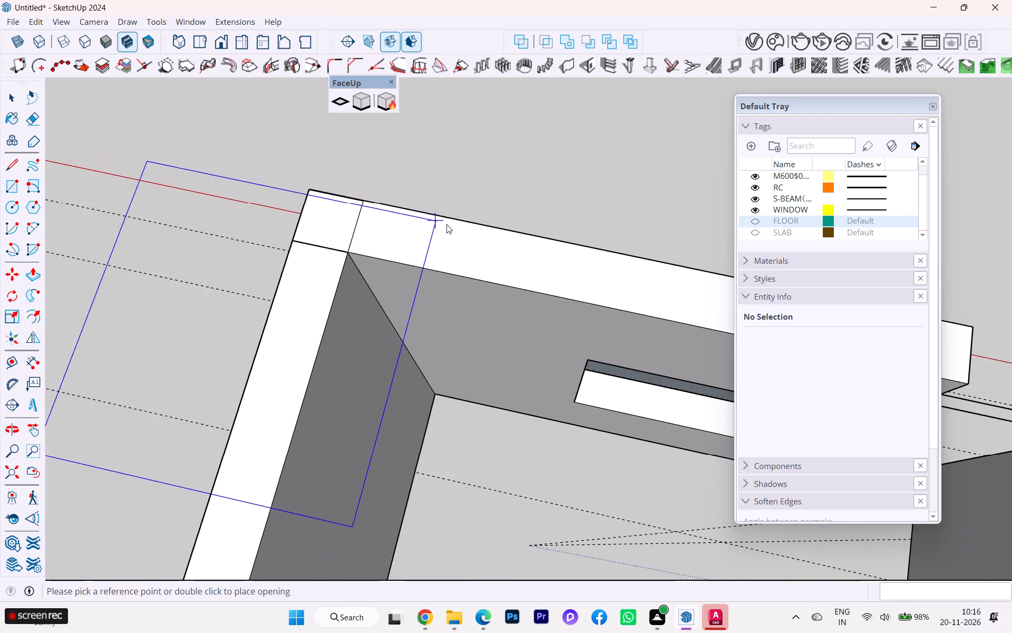
# Open the wall group and push the window wall's outer face inward about 1/8" with Push/Pull.
pyautogui.scroll(-2, 619, 240)
pyautogui.moveTo(614, 245); pyautogui.dragTo(134, 324, button='middle')
pyautogui.moveTo(542, 279); pyautogui.dragTo(309, 152, button='middle')
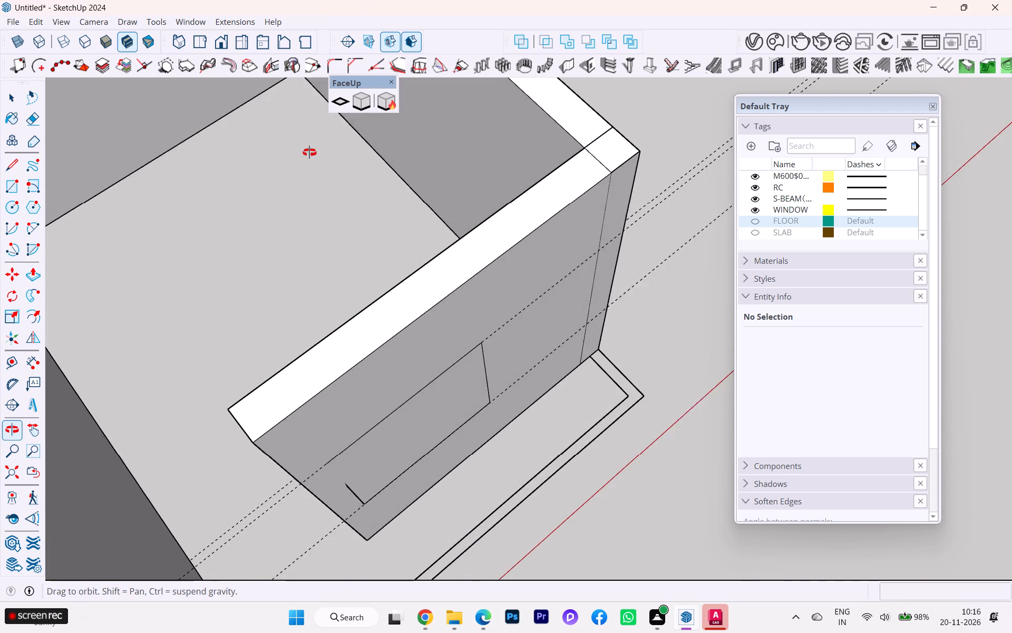
pyautogui.moveTo(309, 152); pyautogui.dragTo(305, 154, button='middle')
pyautogui.click(18, 107)
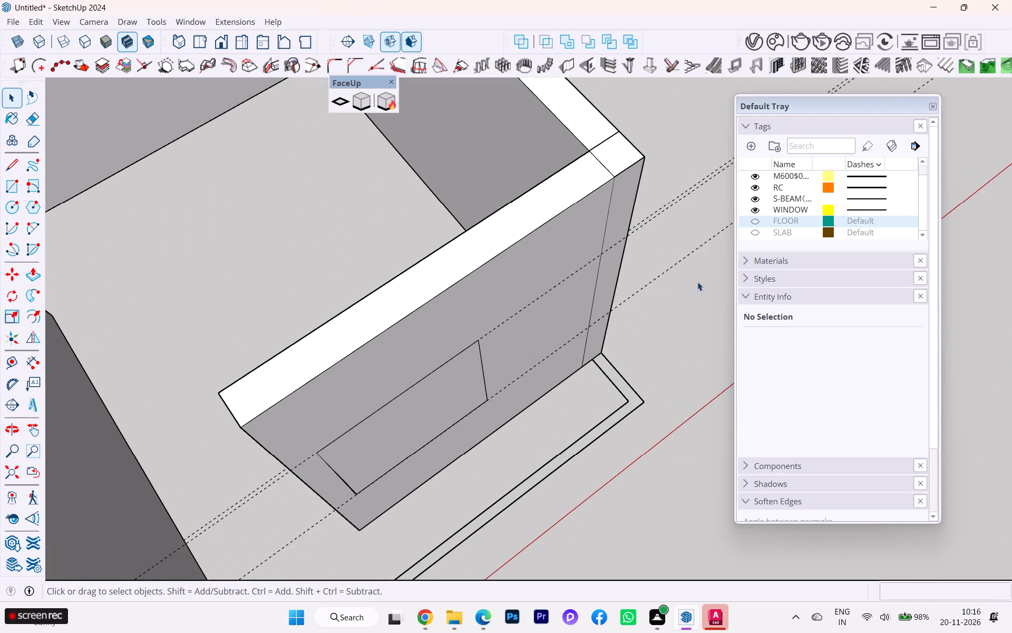
pyautogui.doubleClick(536, 232)
pyautogui.click(548, 242)
pyautogui.click(561, 228)
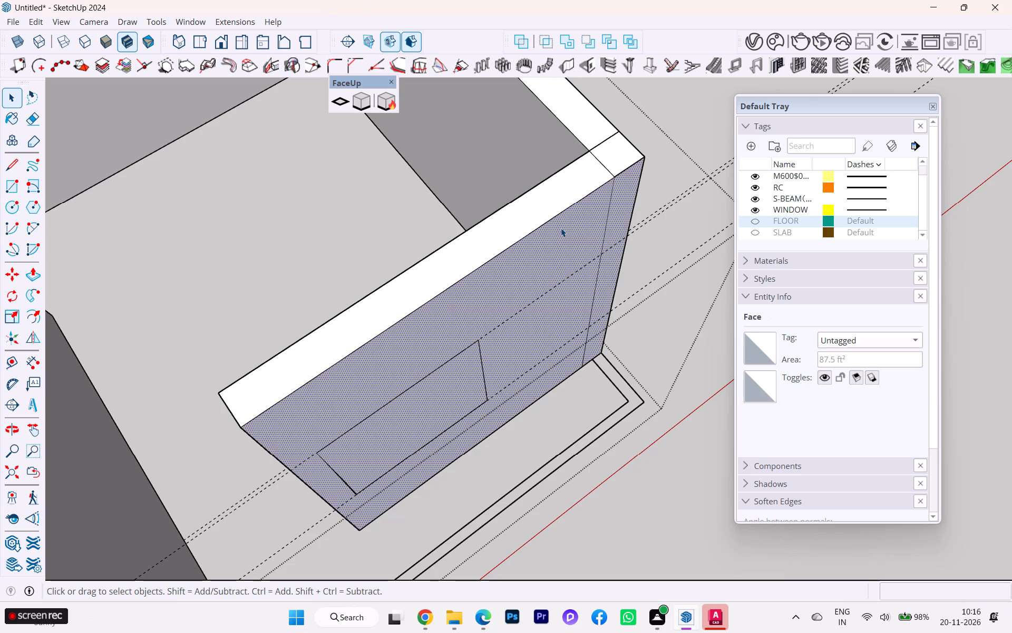
pyautogui.doubleClick(570, 218)
pyautogui.click(580, 214)
pyautogui.scroll(8, 628, 199)
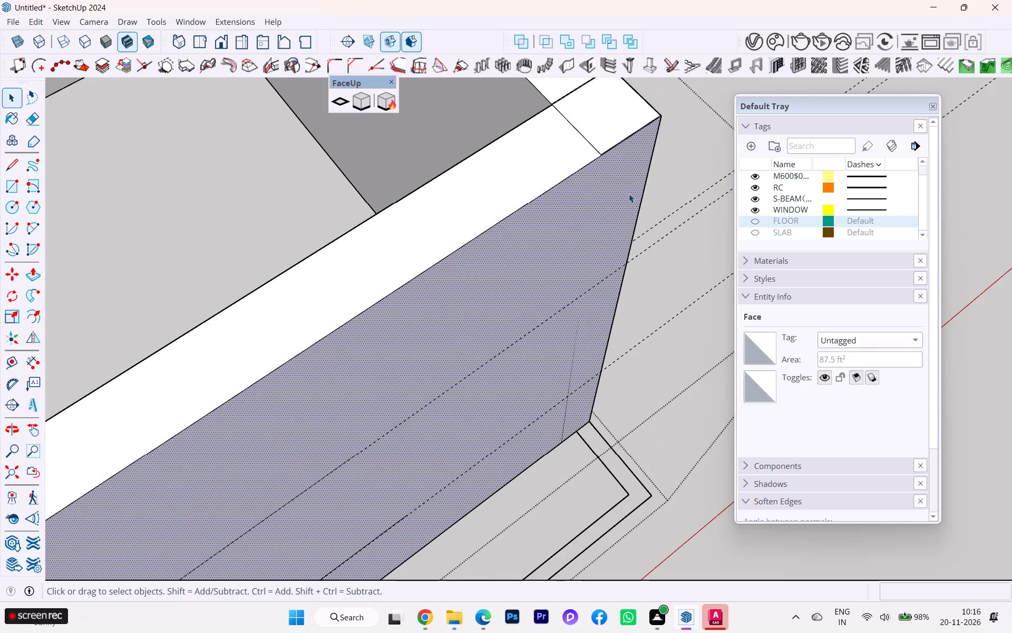
pyautogui.scroll(1, 611, 171)
pyautogui.scroll(-1, 603, 176)
pyautogui.moveTo(603, 176); pyautogui.dragTo(510, 178, button='middle')
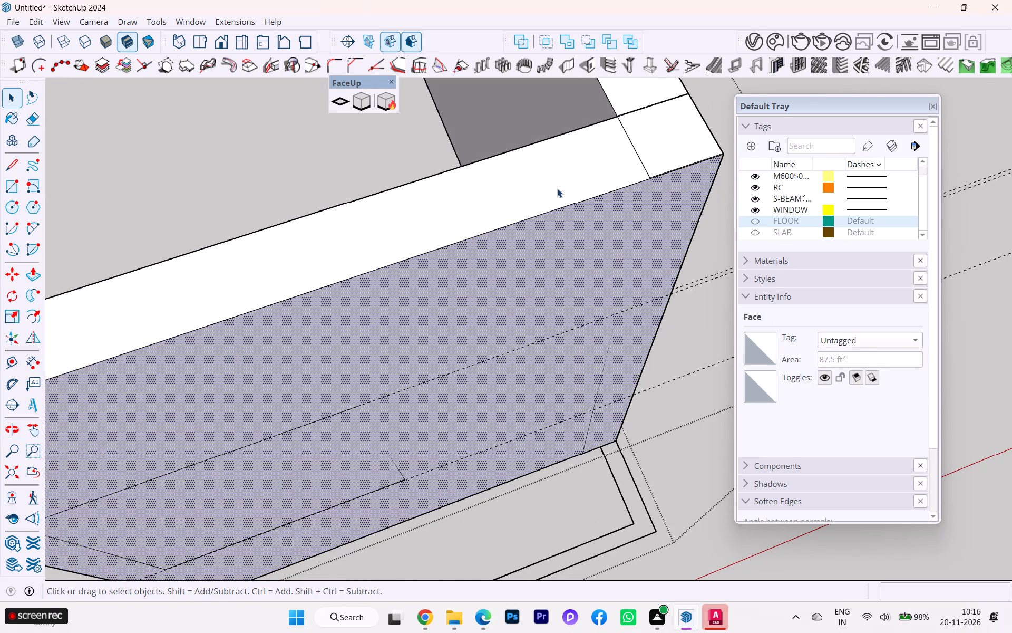
pyautogui.press('p')
pyautogui.click(551, 224)
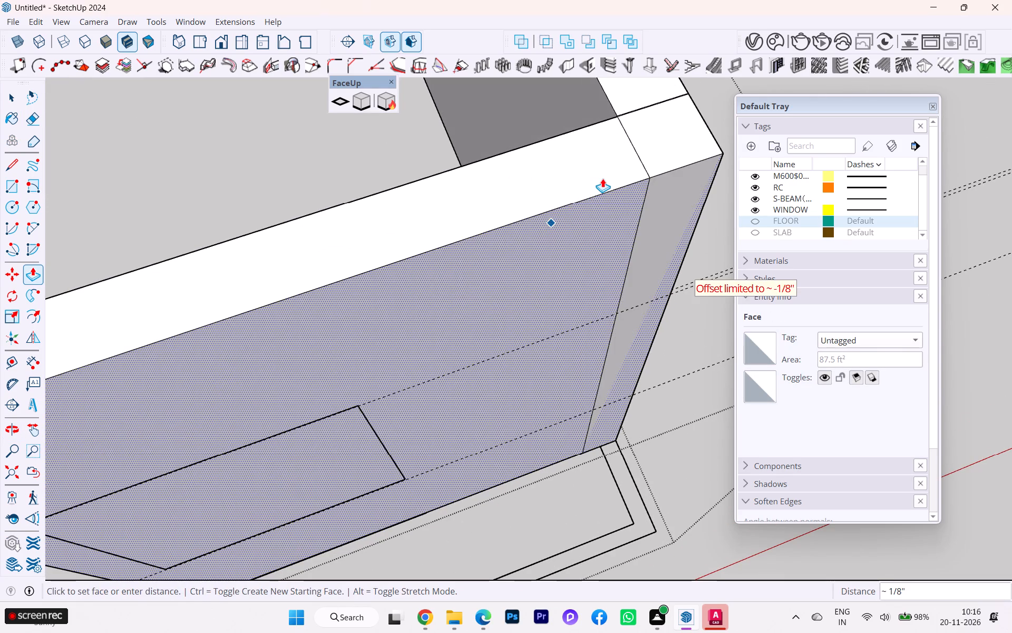
pyautogui.click(602, 178)
pyautogui.scroll(-5, 601, 185)
pyautogui.scroll(2, 616, 188)
pyautogui.scroll(-1, 616, 189)
pyautogui.scroll(1, 616, 189)
pyautogui.moveTo(626, 203); pyautogui.dragTo(576, 128, button='middle')
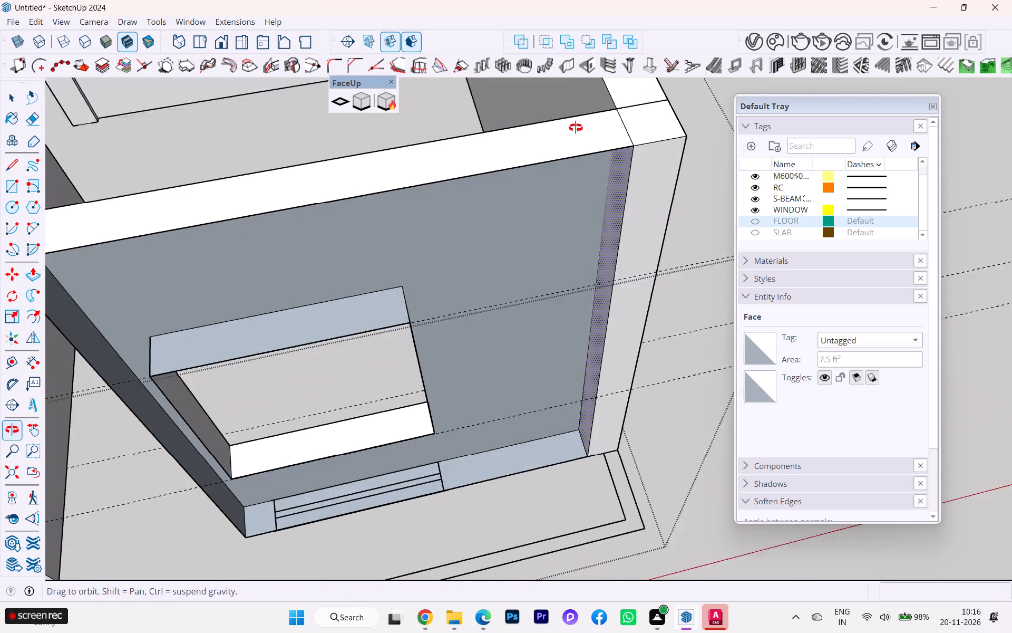
pyautogui.moveTo(576, 128); pyautogui.dragTo(569, 118, button='middle')
# Draw a 10' by 8' rectangle over the window wall's open outer side, from its free top corner to the opposite bottom corner.
pyautogui.click(14, 95)
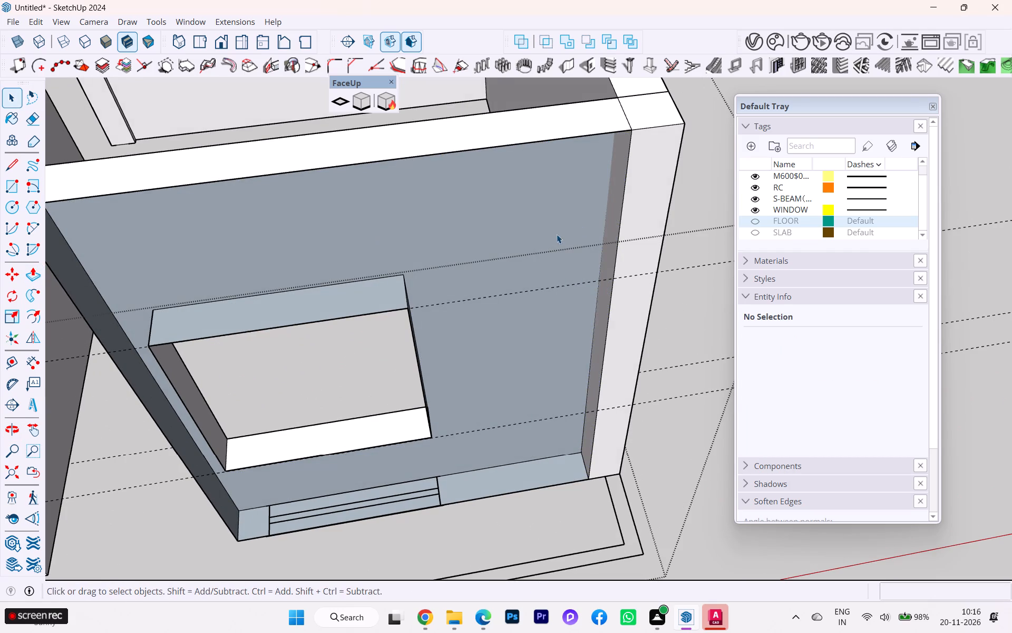
pyautogui.scroll(-4, 609, 214)
pyautogui.press('r')
pyautogui.scroll(2, 238, 222)
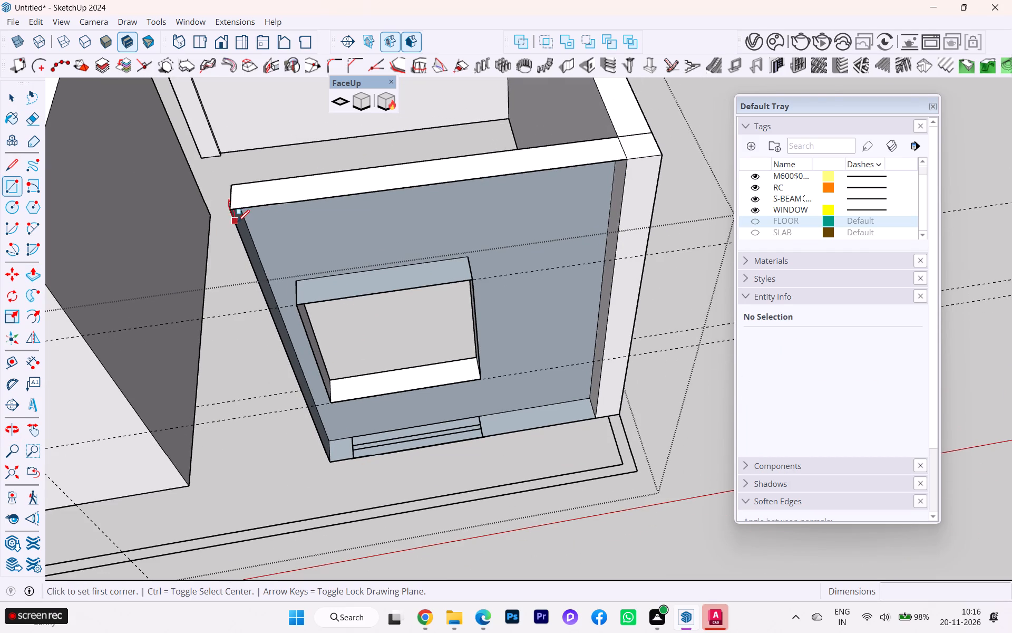
pyautogui.scroll(2, 238, 222)
pyautogui.click(227, 209)
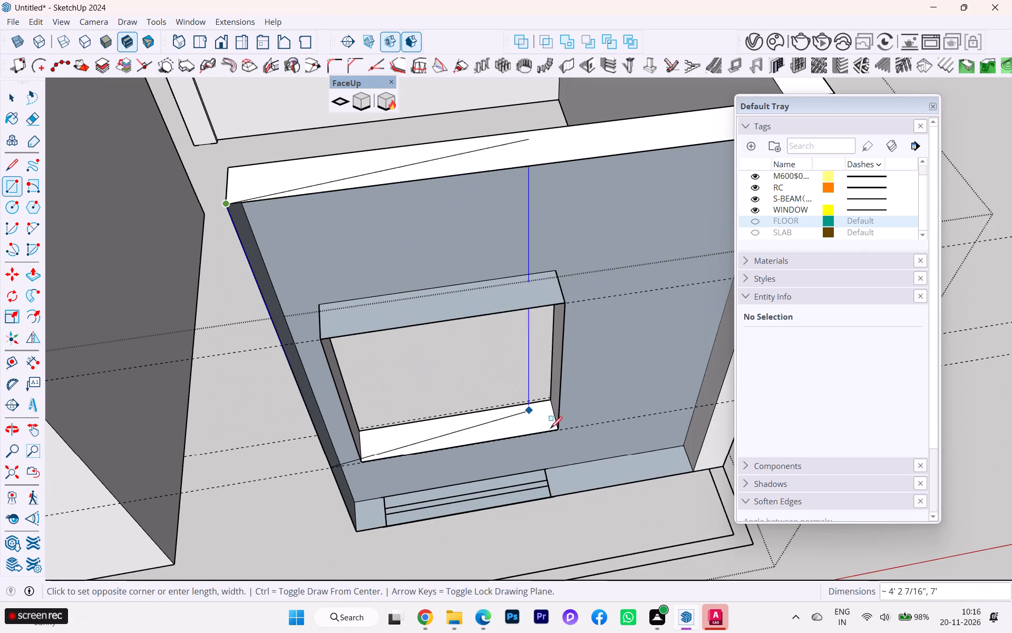
pyautogui.click(694, 474)
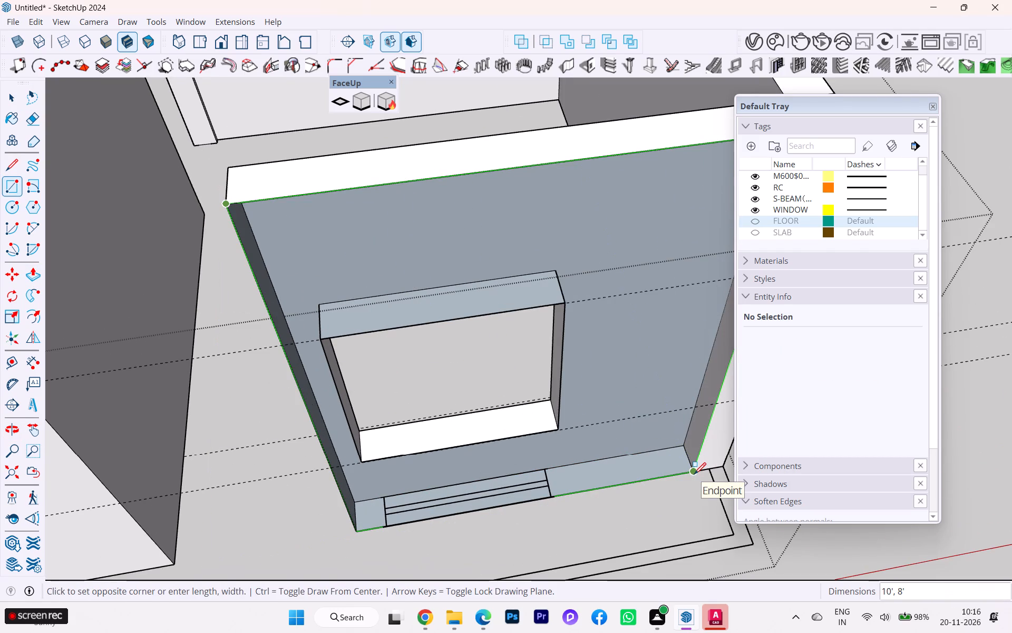
pyautogui.scroll(-3, 478, 353)
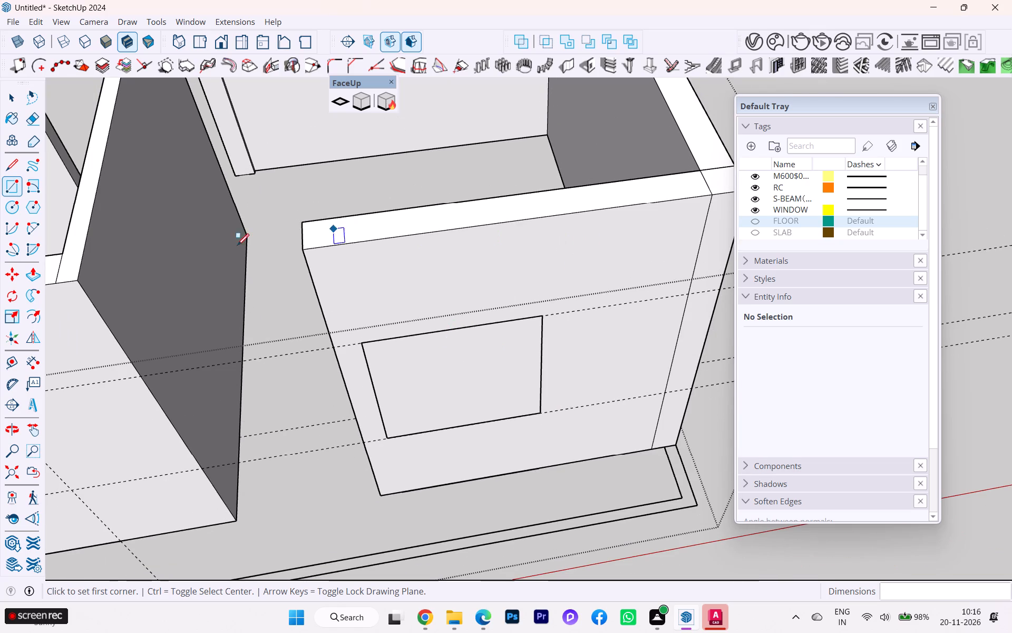
# Check the new rectangle over the window wall's outer side, then undo it and the earlier inward push of that face.
pyautogui.click(9, 101)
pyautogui.click(427, 395)
pyautogui.click(435, 386)
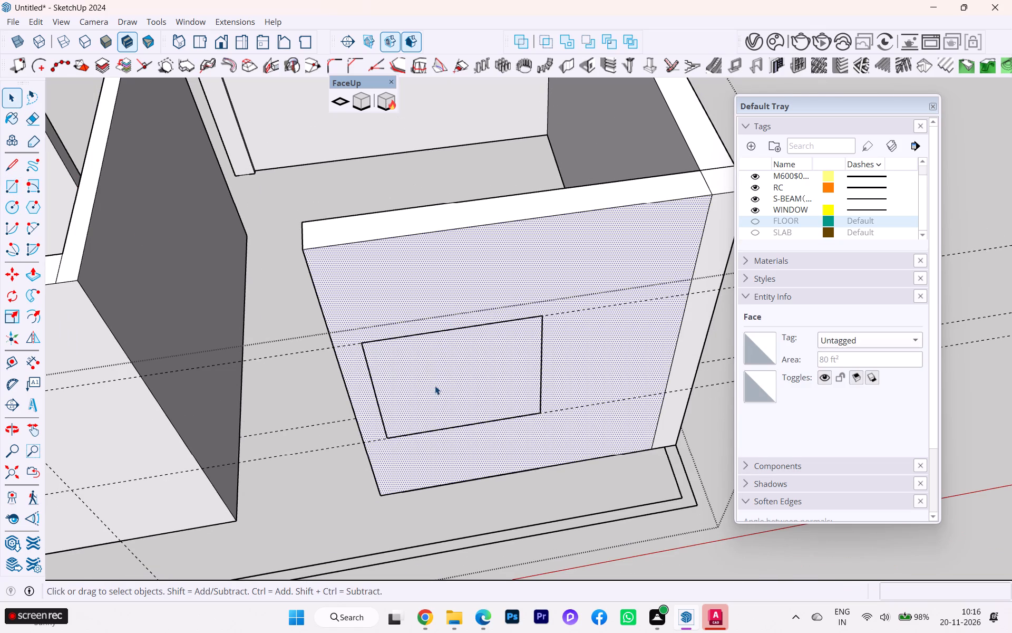
pyautogui.scroll(5, 679, 213)
pyautogui.scroll(-2, 731, 197)
pyautogui.moveTo(686, 202); pyautogui.dragTo(465, 224, button='middle')
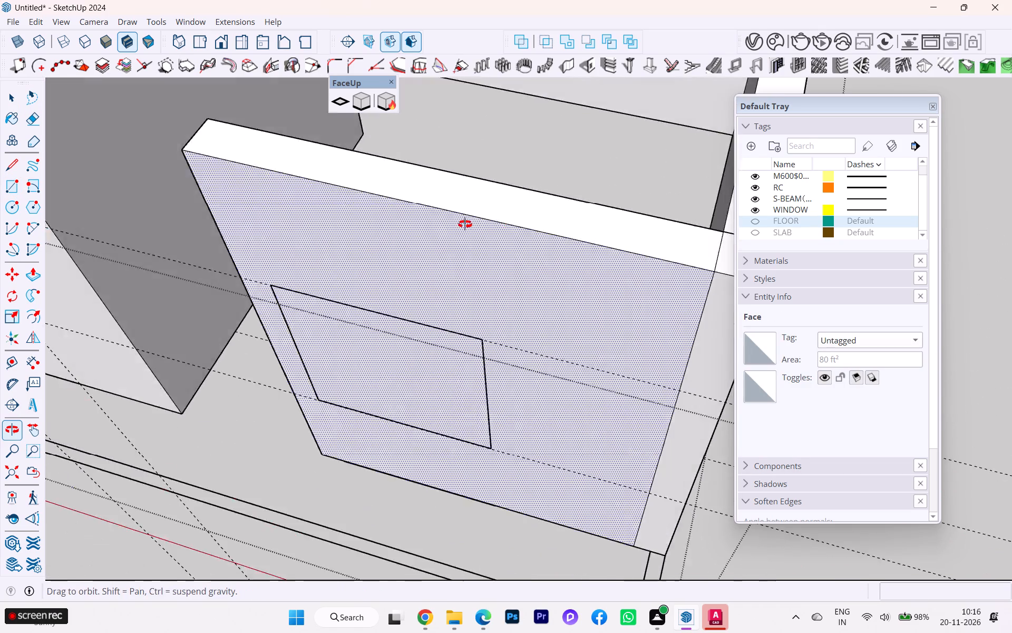
pyautogui.moveTo(465, 224); pyautogui.dragTo(349, 248, button='middle')
pyautogui.scroll(6, 518, 325)
pyautogui.scroll(-3, 613, 344)
pyautogui.scroll(7, 699, 389)
pyautogui.scroll(-2, 625, 369)
pyautogui.moveTo(622, 367); pyautogui.dragTo(757, 332, button='middle')
pyautogui.scroll(-6, 730, 341)
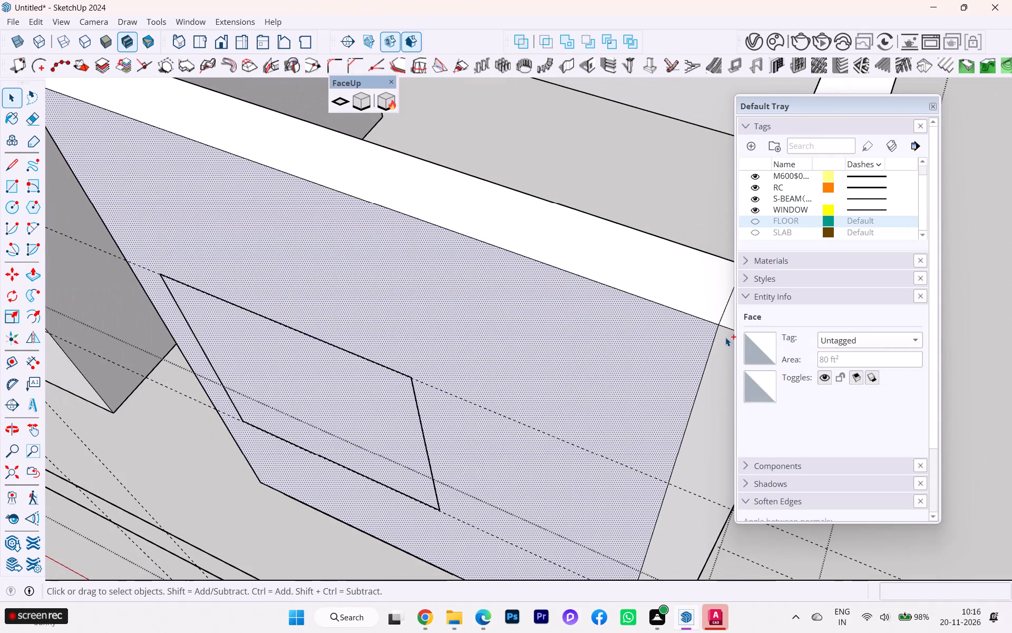
pyautogui.hotkey('ctrl', 'z')
pyautogui.hotkey('ctrl', 'z')
pyautogui.hotkey('ctrl', 'z')
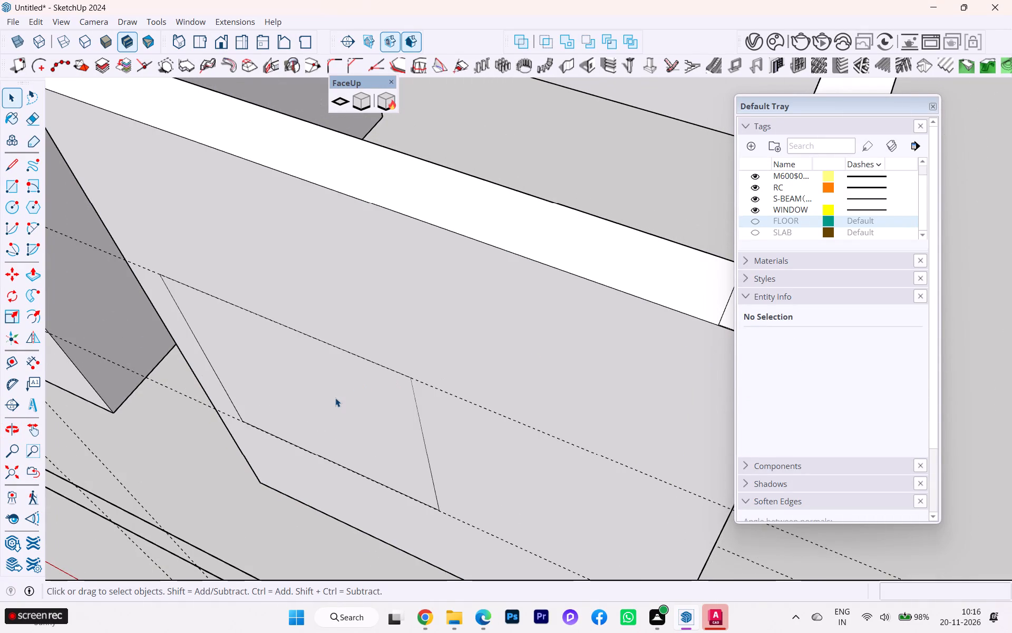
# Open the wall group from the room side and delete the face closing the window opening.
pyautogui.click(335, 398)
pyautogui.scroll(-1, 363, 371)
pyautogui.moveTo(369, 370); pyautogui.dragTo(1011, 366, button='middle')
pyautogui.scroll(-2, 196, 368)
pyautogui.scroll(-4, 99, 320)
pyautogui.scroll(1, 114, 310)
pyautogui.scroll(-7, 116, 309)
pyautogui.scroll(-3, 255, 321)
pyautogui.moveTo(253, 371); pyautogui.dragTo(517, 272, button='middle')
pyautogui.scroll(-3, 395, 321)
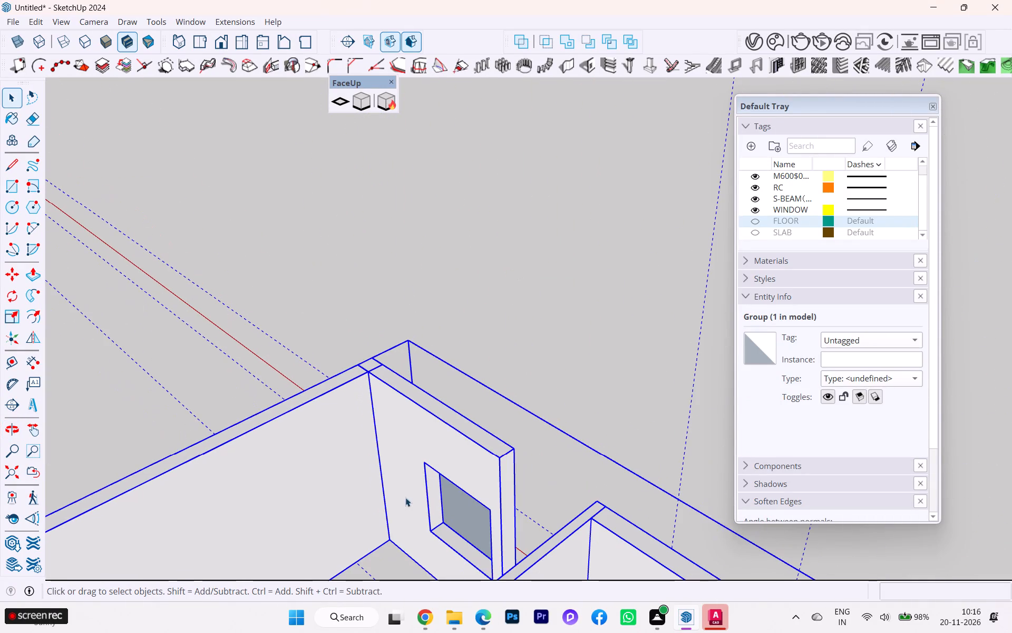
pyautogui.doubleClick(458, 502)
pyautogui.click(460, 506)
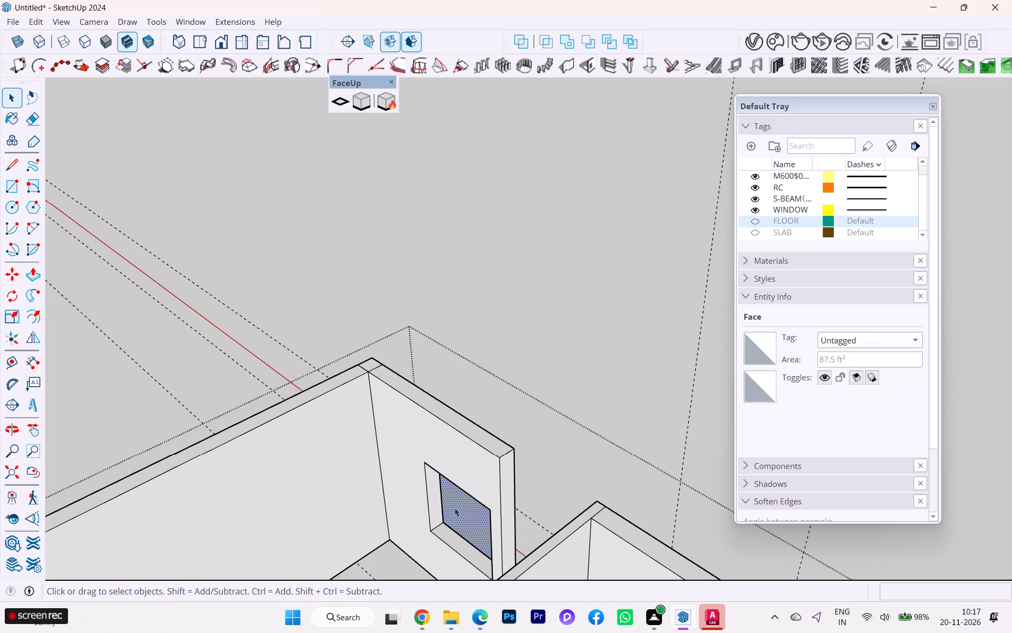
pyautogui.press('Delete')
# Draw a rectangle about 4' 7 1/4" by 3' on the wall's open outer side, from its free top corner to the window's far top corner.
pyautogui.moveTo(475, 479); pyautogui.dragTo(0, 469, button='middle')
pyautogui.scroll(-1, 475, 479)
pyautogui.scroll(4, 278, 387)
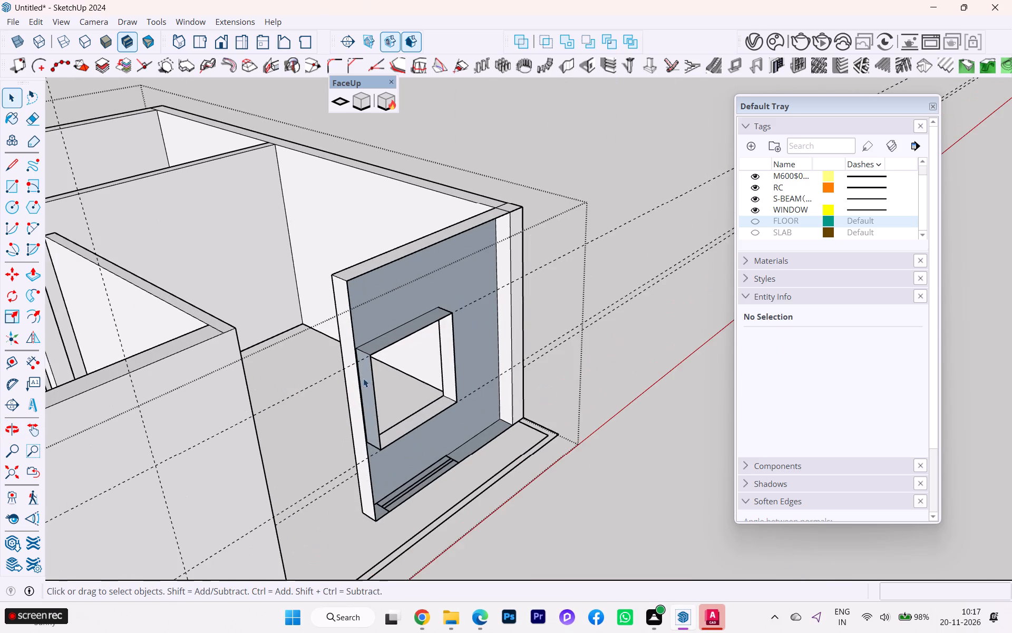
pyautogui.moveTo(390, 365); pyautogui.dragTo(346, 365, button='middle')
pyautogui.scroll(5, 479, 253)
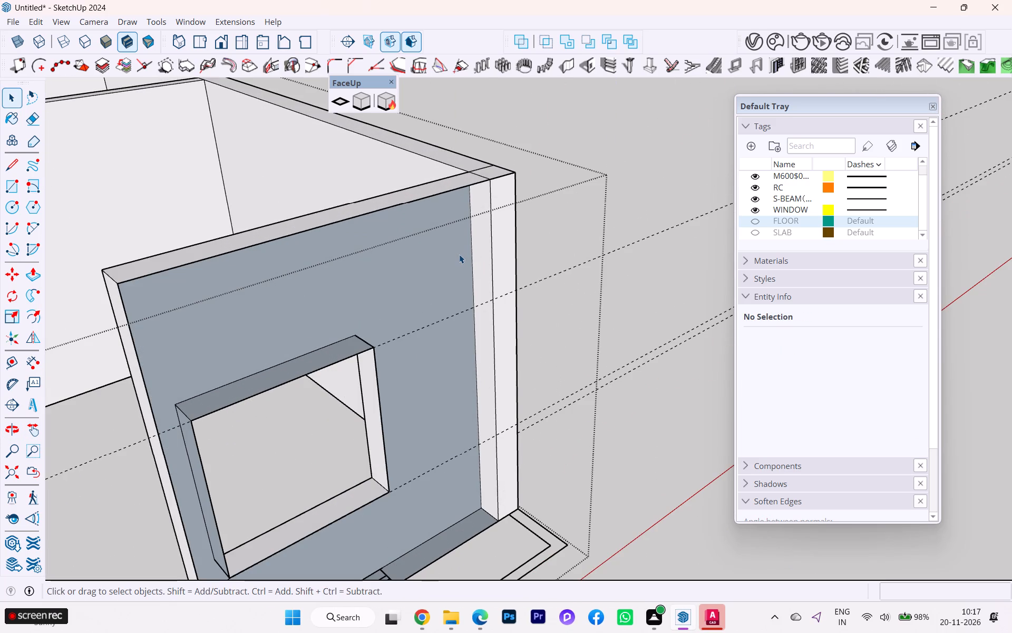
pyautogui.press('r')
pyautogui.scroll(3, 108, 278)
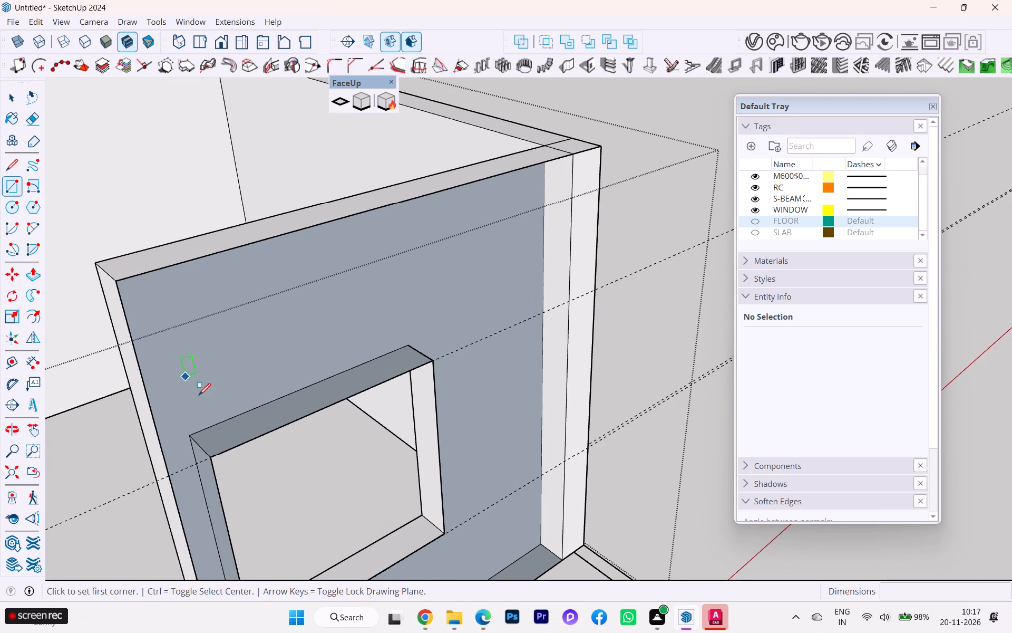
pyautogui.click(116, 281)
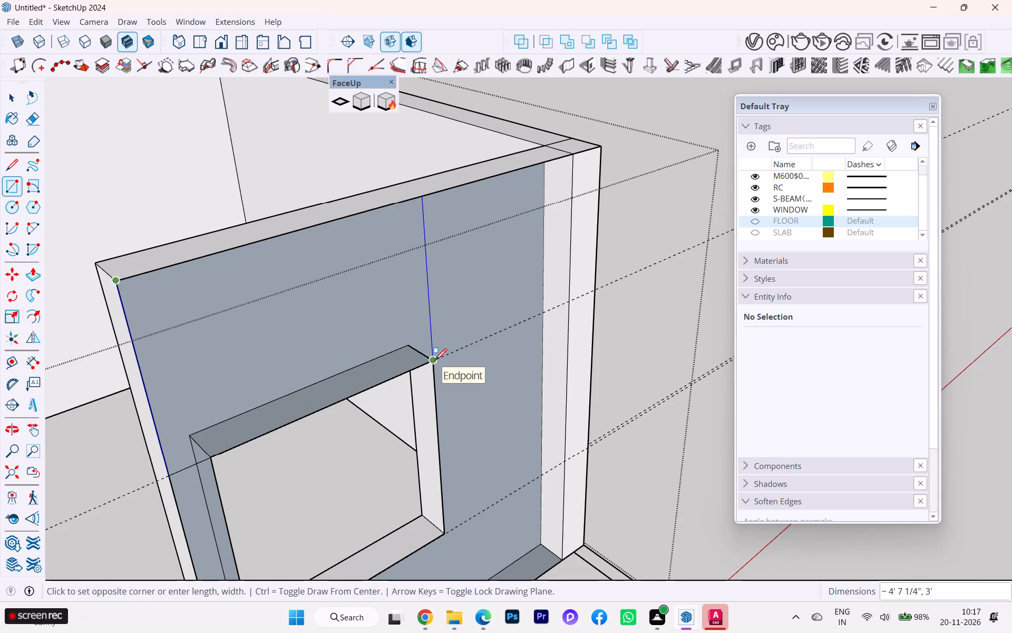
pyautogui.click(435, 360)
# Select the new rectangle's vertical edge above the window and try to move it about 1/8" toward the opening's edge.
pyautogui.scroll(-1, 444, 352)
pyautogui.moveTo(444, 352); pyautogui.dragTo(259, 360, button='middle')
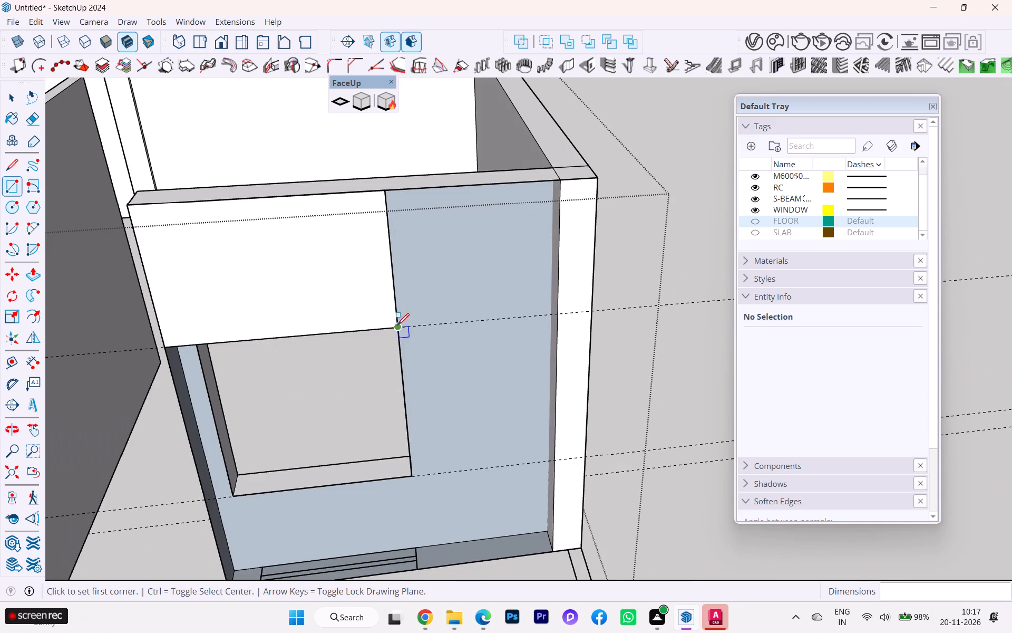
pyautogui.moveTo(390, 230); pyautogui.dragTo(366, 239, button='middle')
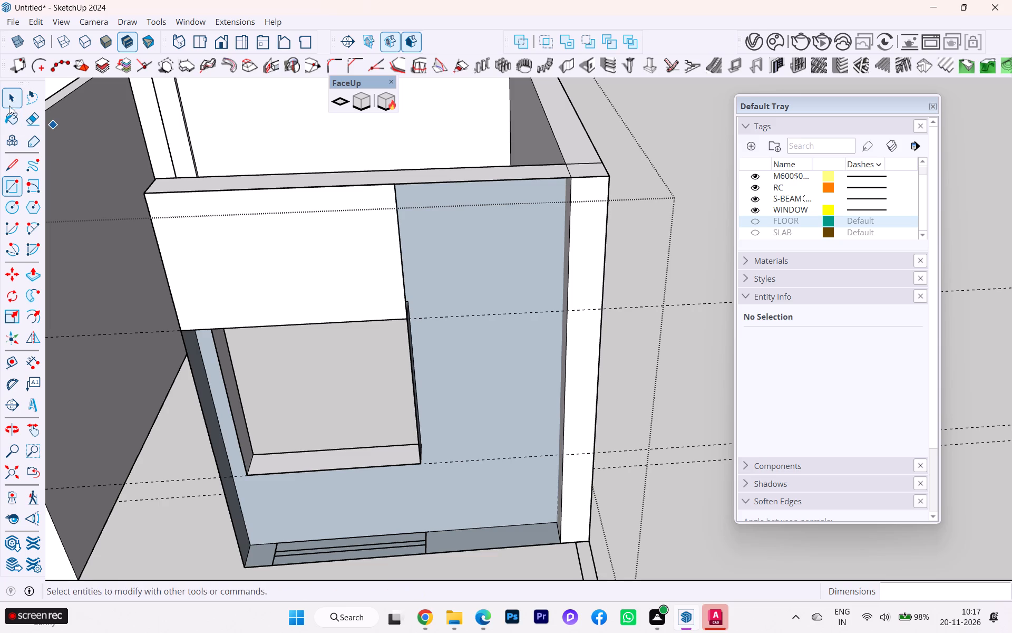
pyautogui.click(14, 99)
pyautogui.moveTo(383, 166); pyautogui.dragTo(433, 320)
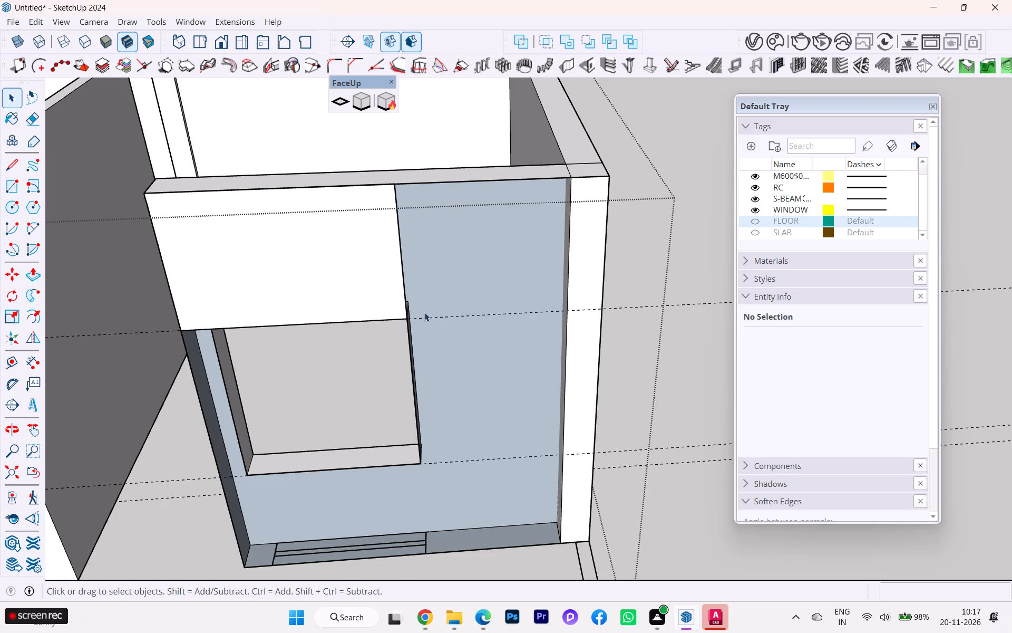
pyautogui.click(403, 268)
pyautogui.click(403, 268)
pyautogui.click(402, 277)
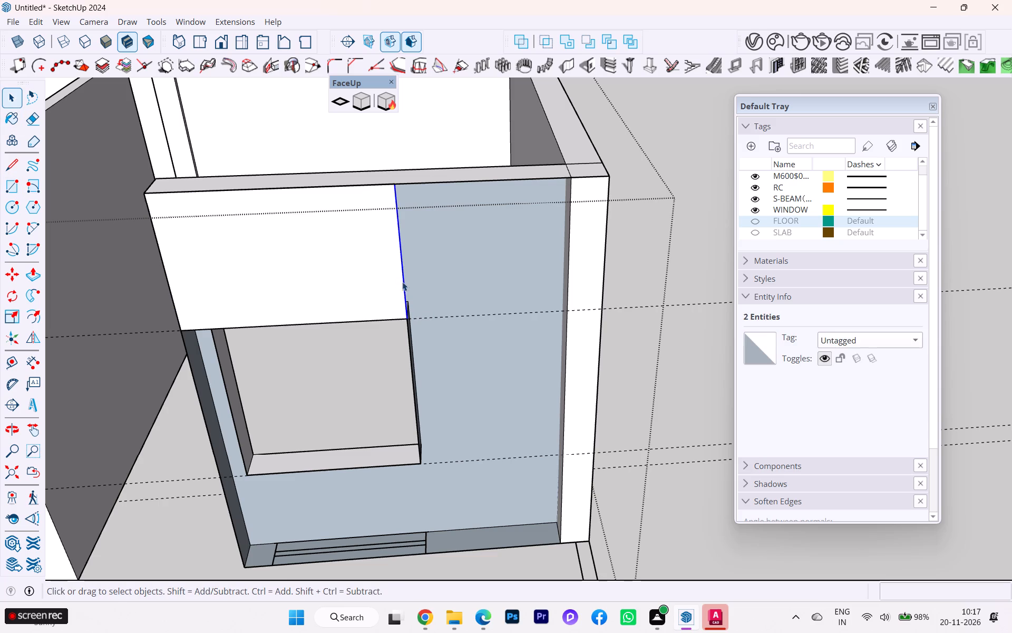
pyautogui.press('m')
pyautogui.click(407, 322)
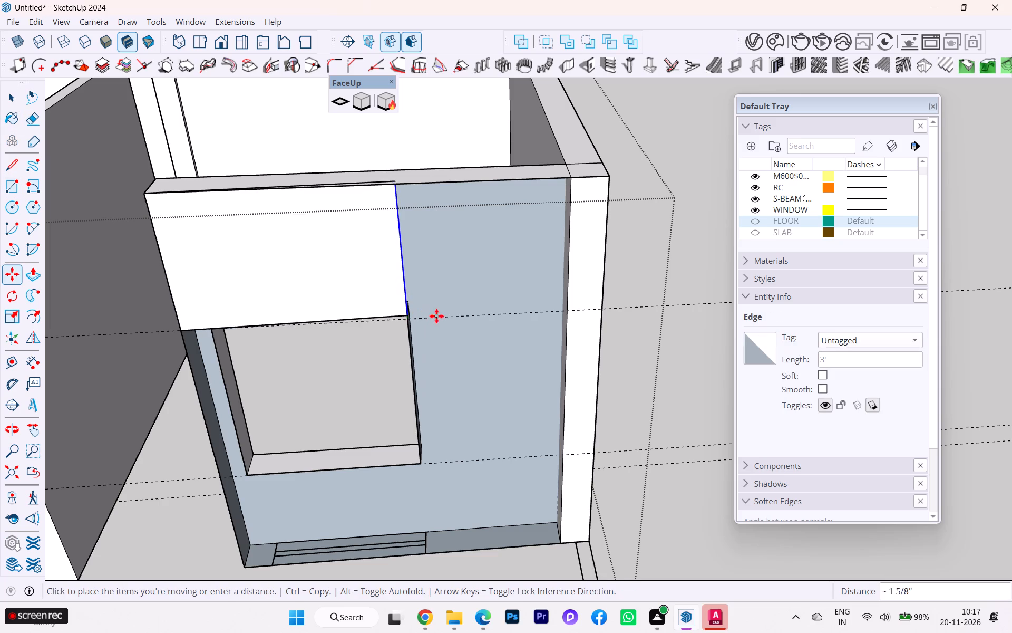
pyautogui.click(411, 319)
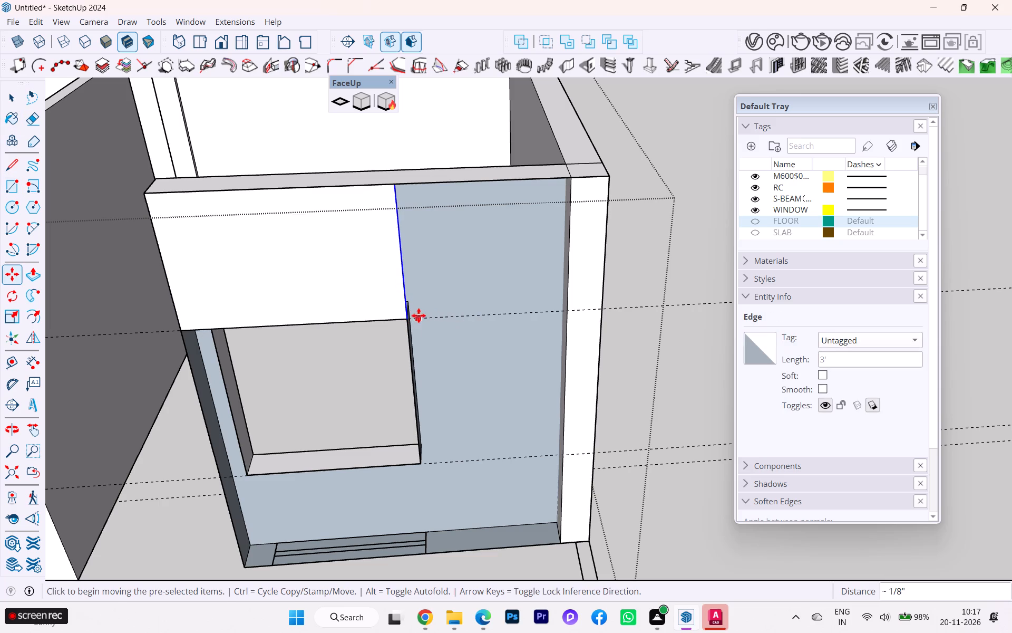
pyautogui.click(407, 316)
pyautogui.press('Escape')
# Undo the edge move, the patch rectangle, the face deletion and the window cut in the wall.
pyautogui.hotkey('ctrl', 'z')
pyautogui.hotkey('ctrl', 'z')
pyautogui.scroll(-2, 348, 320)
pyautogui.moveTo(357, 310); pyautogui.dragTo(415, 298, button='middle')
pyautogui.hotkey('ctrl', 'z')
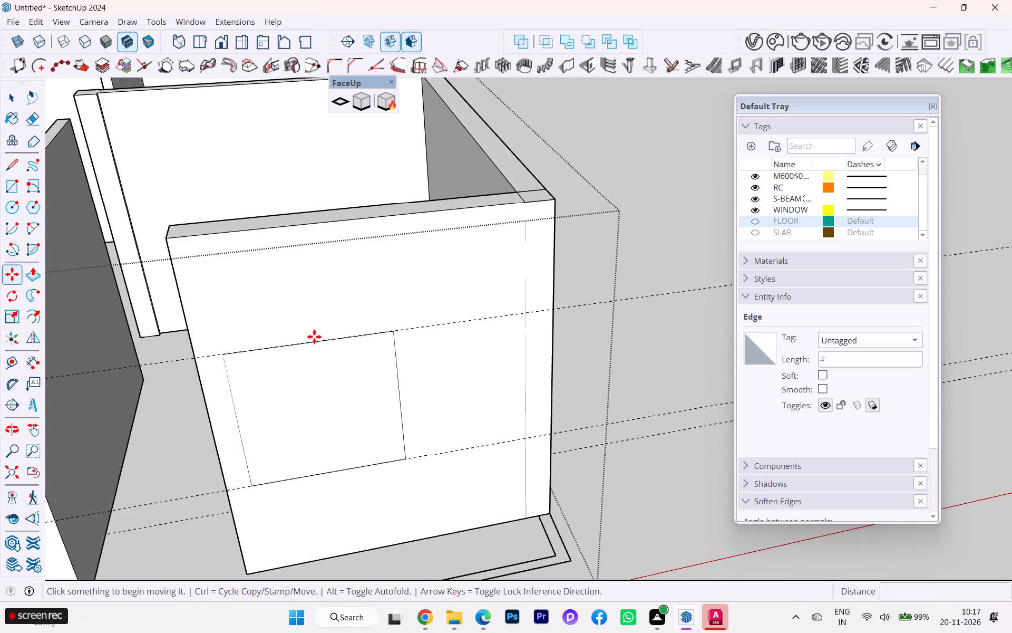
pyautogui.hotkey('ctrl', 'z')
pyautogui.hotkey('ctrl', 'z')
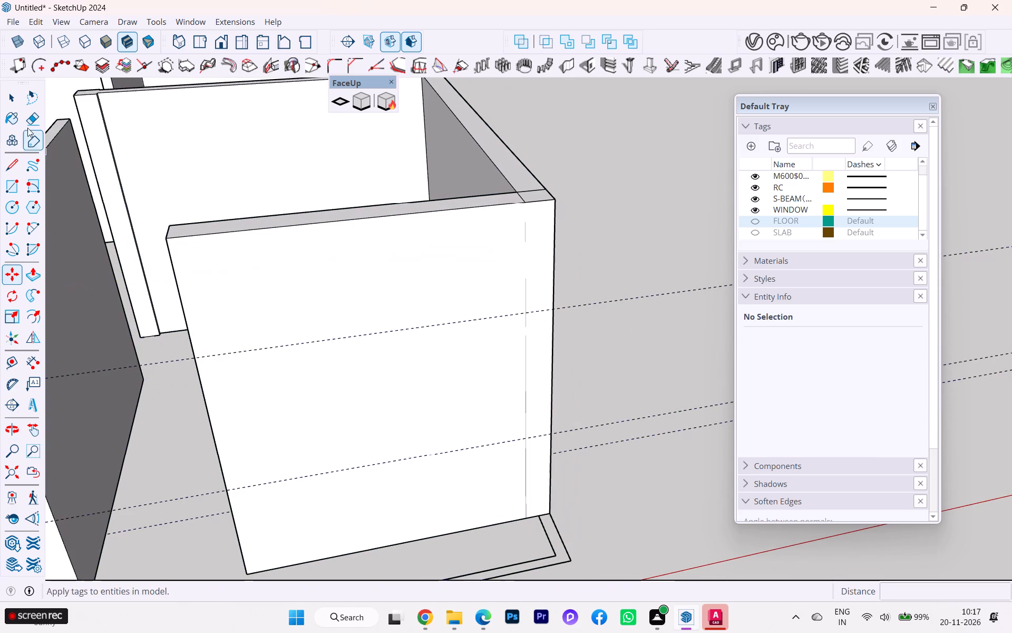
# Delete all guide lines in the model.
pyautogui.click(17, 105)
pyautogui.click(664, 226)
pyautogui.scroll(-9, 589, 215)
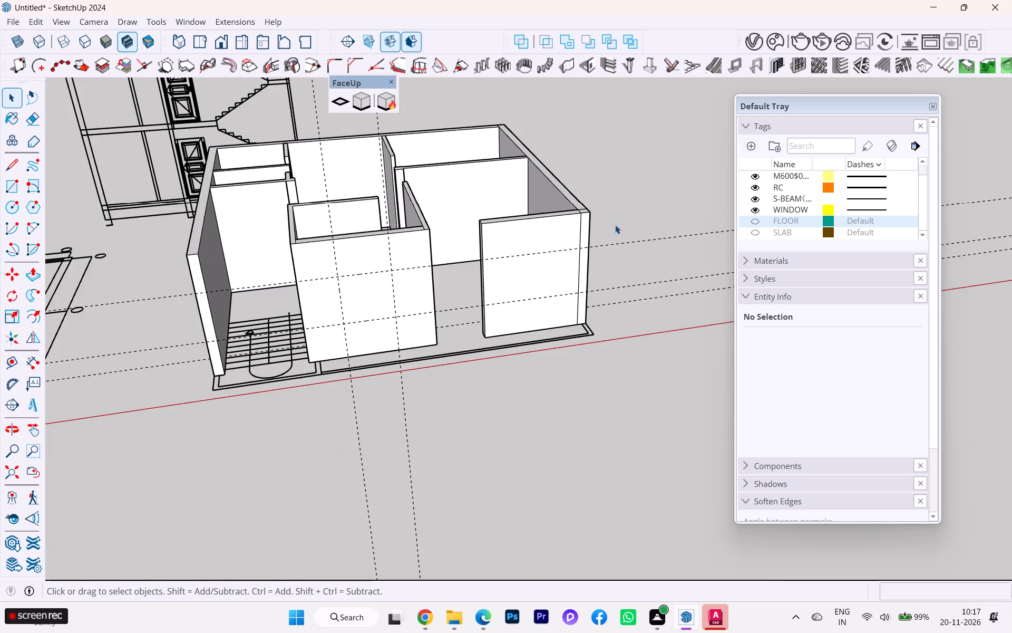
pyautogui.scroll(-2, 608, 233)
pyautogui.moveTo(607, 237); pyautogui.dragTo(558, 254, button='middle')
pyautogui.click(645, 205)
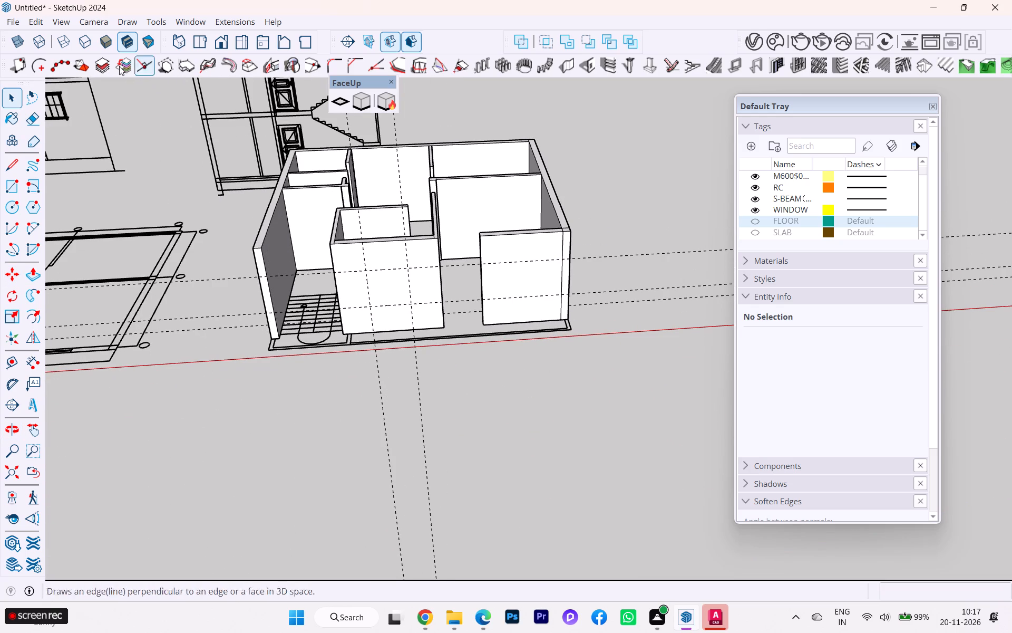
pyautogui.click(39, 22)
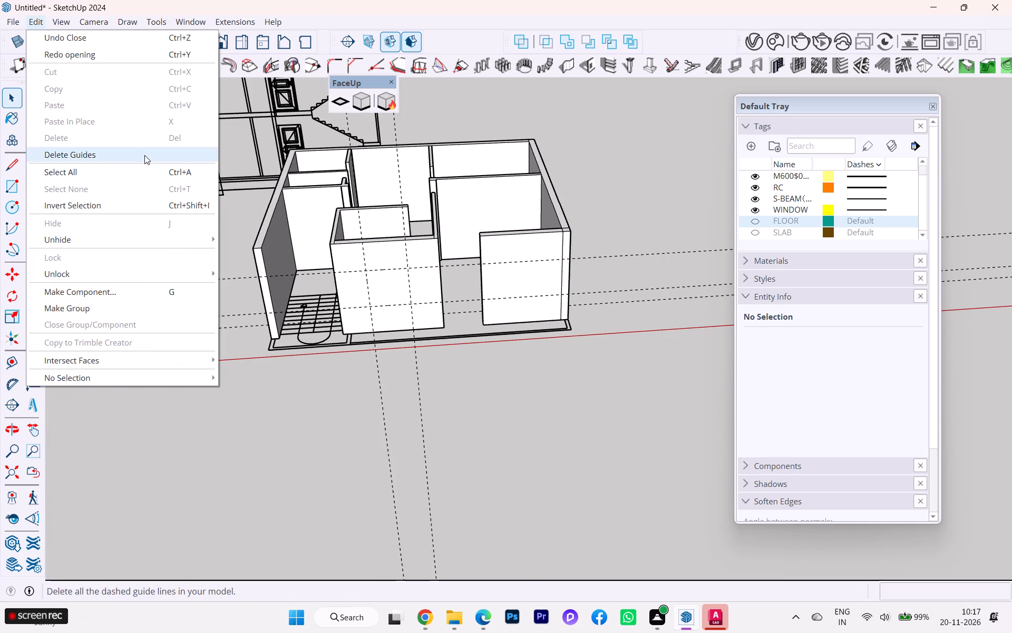
pyautogui.click(144, 155)
pyautogui.click(504, 339)
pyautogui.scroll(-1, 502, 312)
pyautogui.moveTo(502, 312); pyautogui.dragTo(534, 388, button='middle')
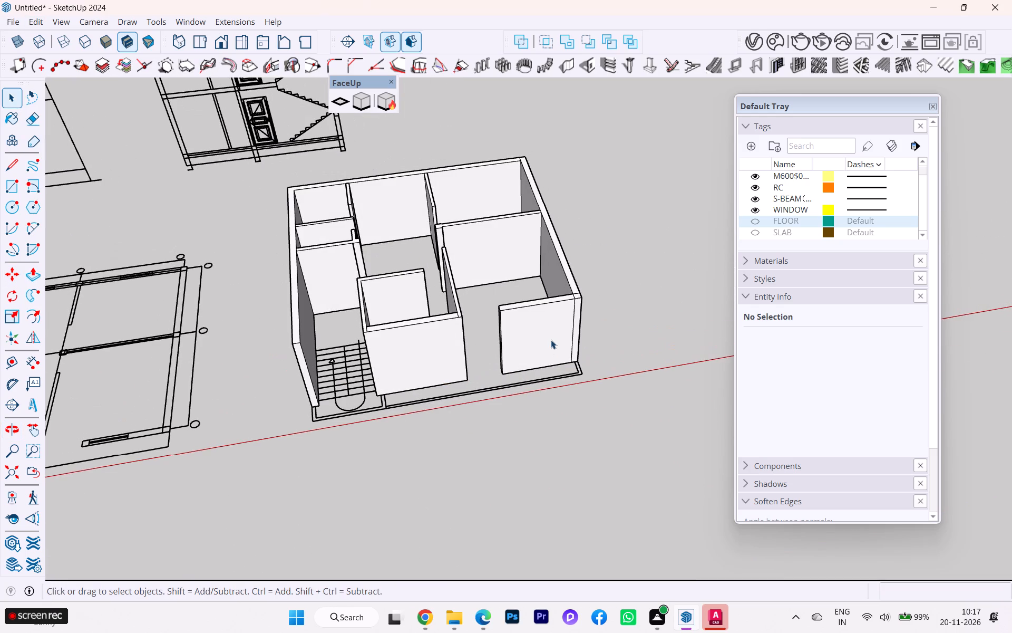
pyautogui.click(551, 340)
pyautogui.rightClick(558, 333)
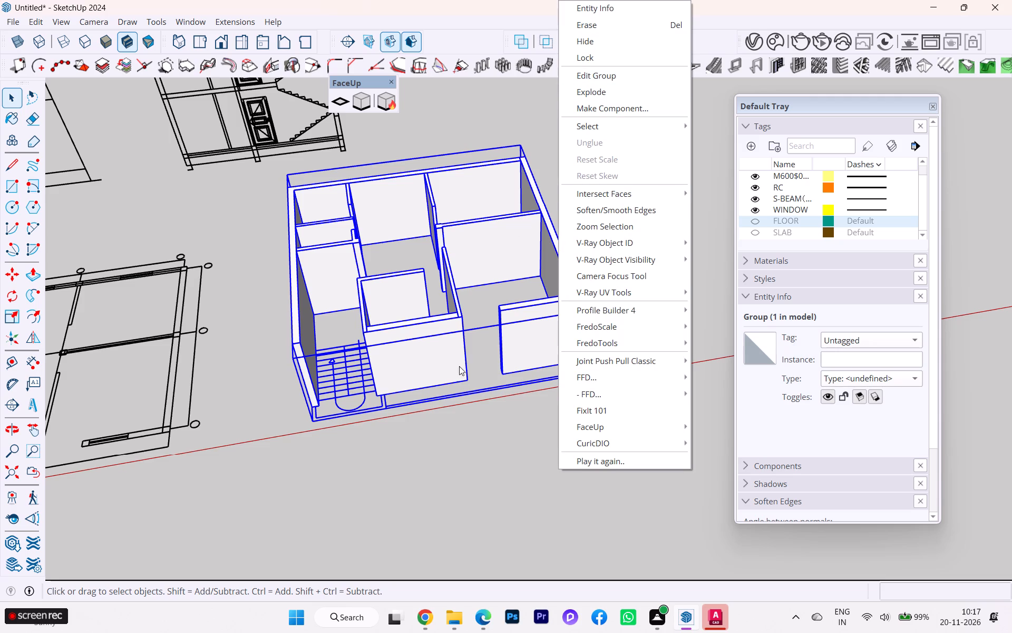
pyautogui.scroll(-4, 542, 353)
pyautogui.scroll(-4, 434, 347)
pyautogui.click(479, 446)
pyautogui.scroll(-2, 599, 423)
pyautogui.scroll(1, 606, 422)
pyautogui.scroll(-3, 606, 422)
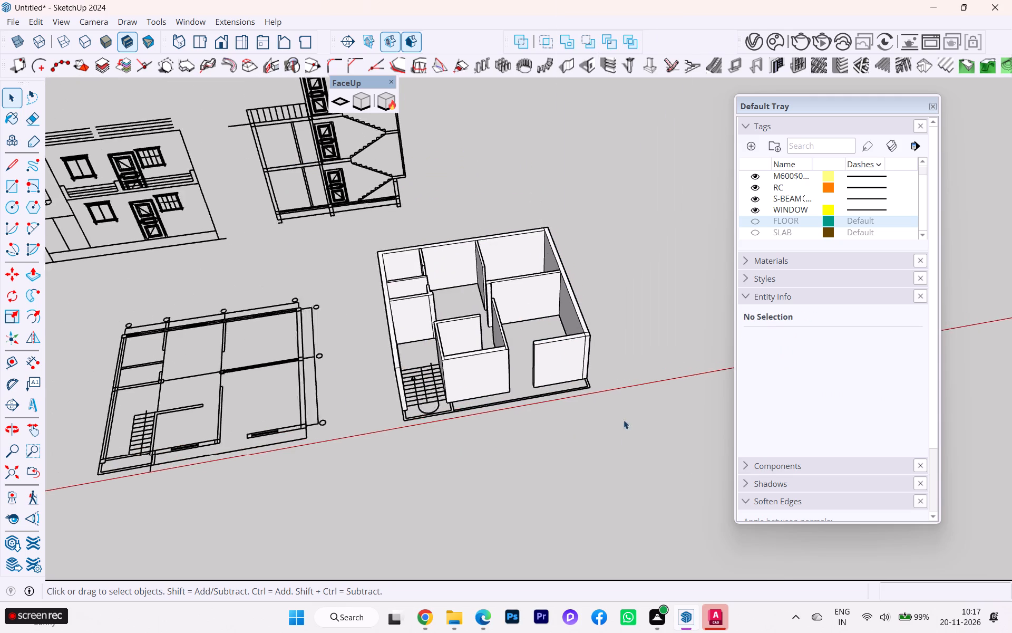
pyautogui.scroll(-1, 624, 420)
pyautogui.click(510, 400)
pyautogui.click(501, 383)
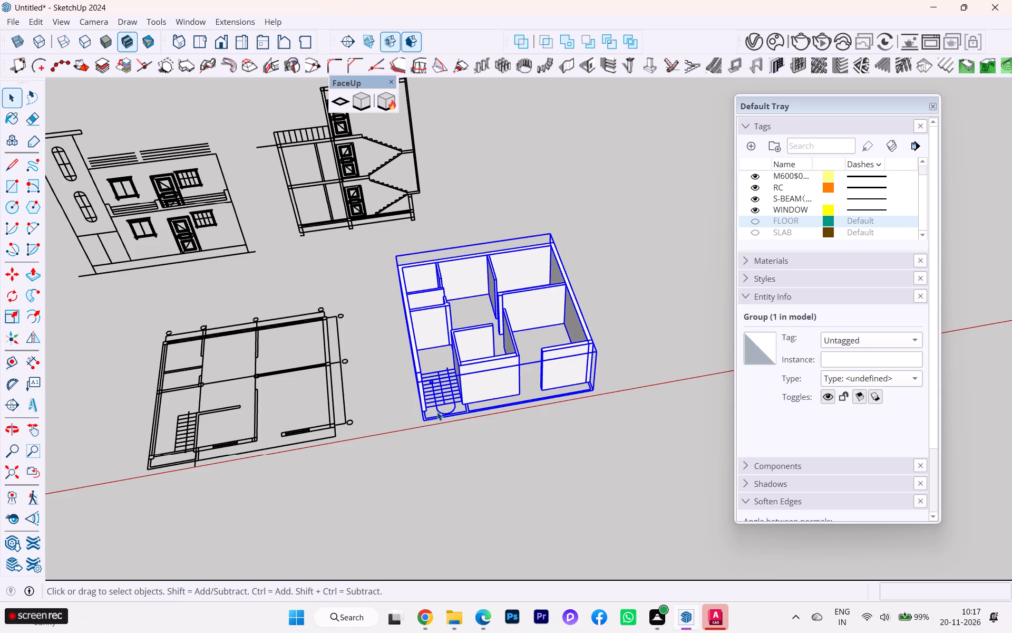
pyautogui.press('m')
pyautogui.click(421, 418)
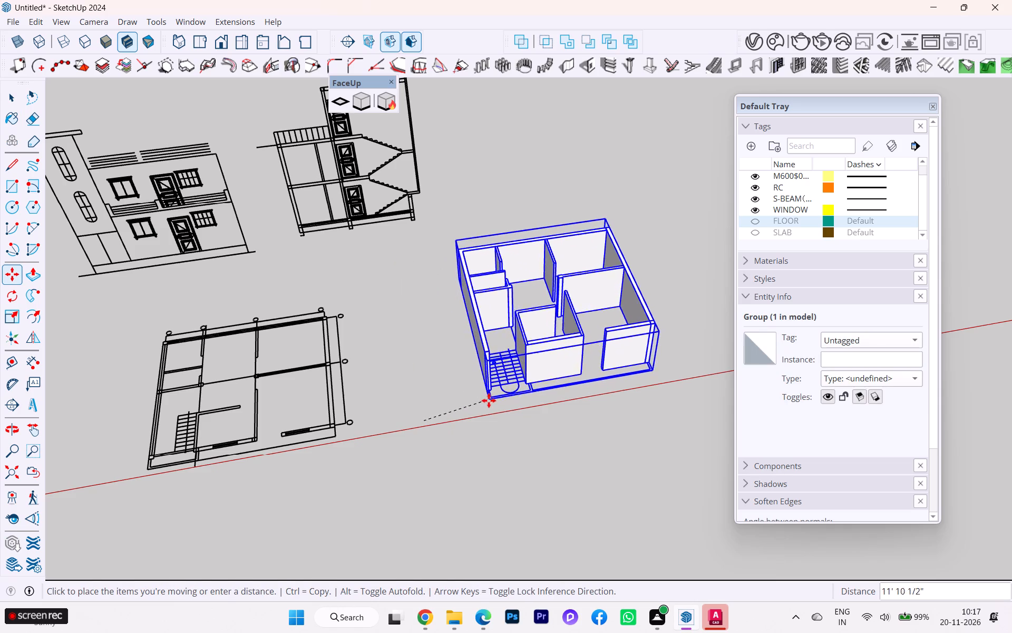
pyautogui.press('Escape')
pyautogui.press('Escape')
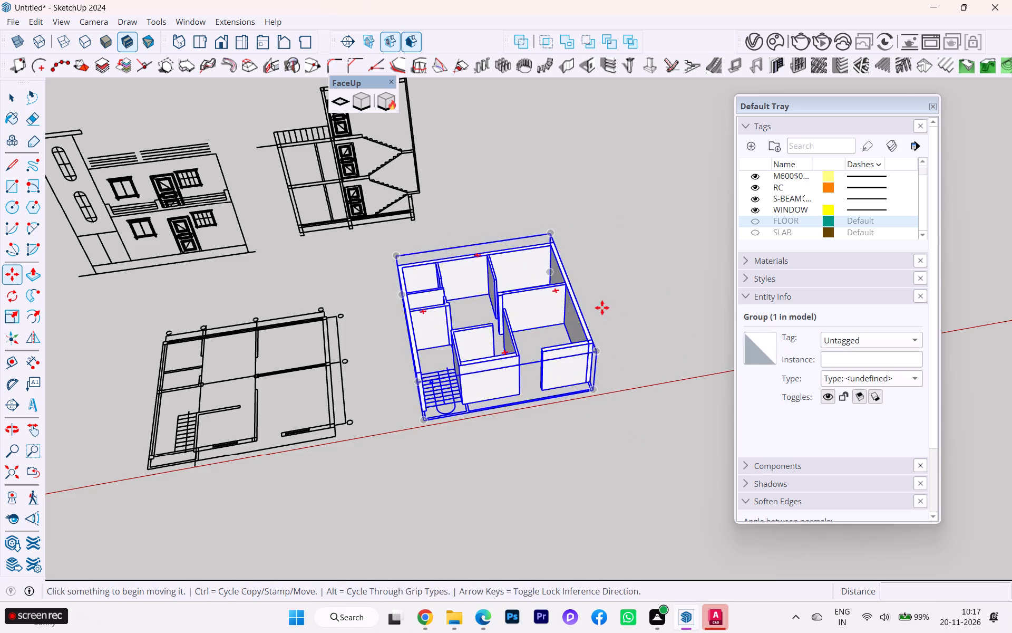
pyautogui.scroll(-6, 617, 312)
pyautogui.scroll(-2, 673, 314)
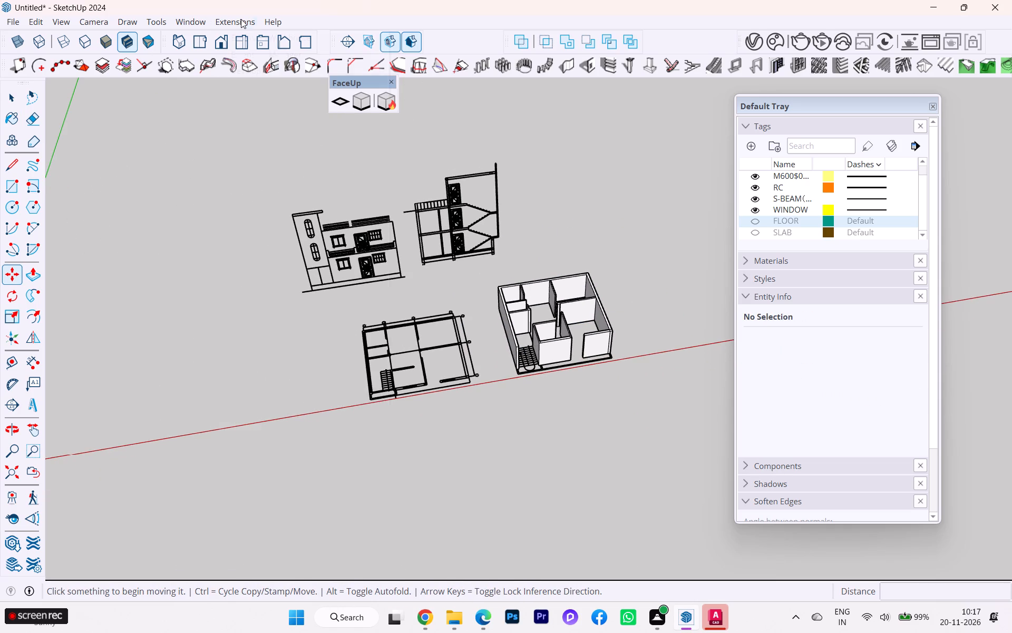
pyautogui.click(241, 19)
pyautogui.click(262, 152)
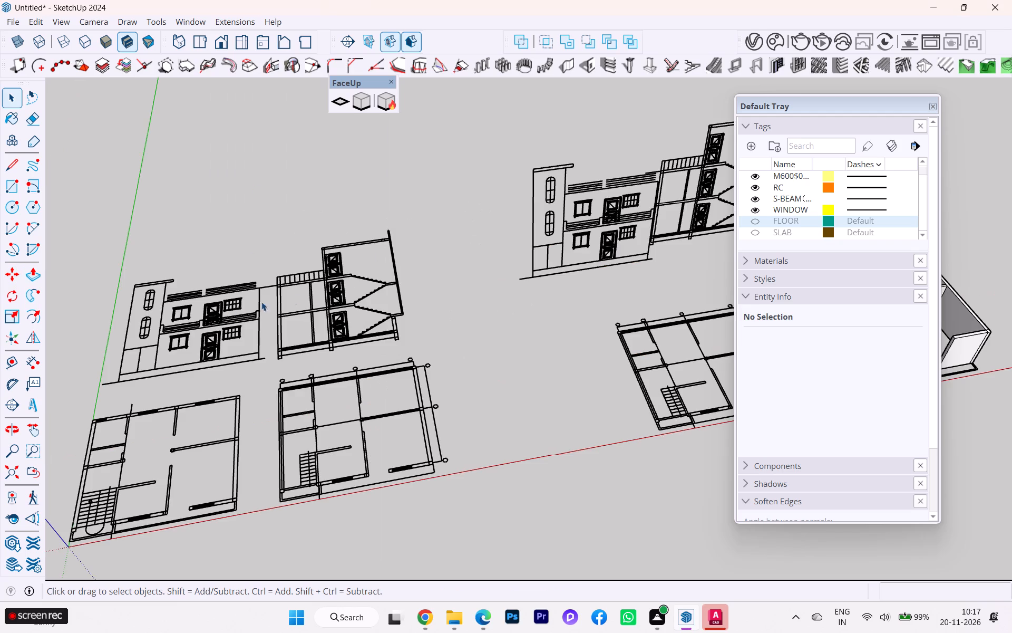
# Open the original imported drawing group at the origin for editing.
pyautogui.scroll(-4, 331, 288)
pyautogui.doubleClick(265, 408)
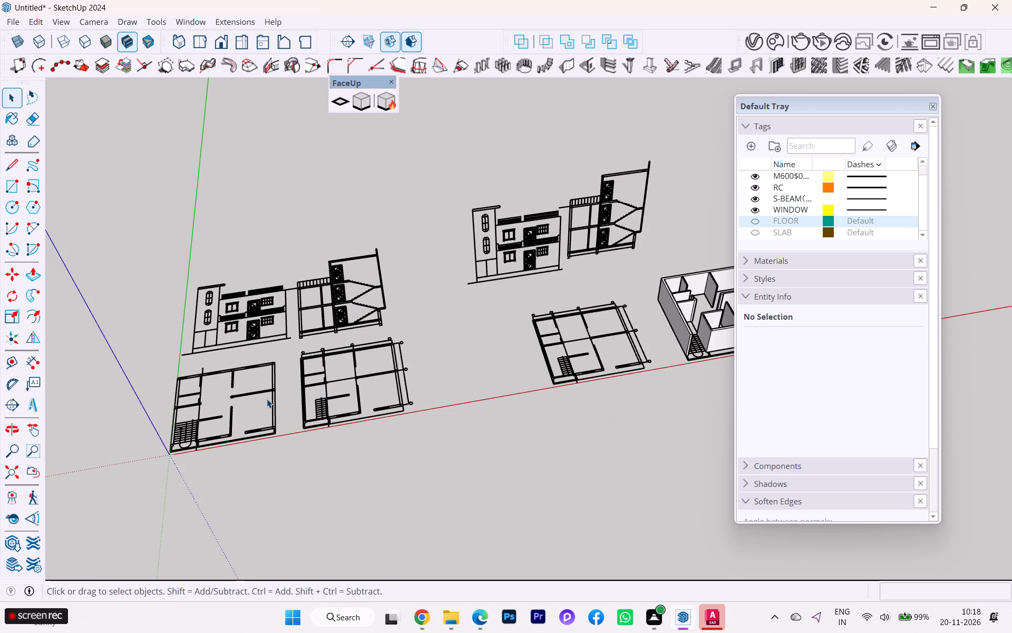
pyautogui.doubleClick(270, 387)
pyautogui.doubleClick(270, 387)
pyautogui.click(271, 392)
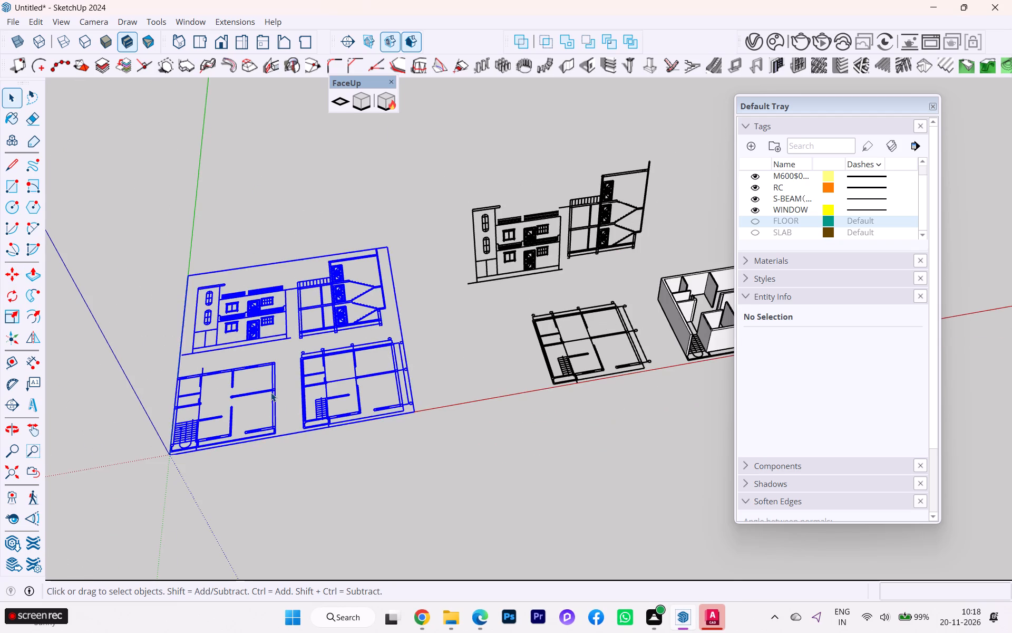
pyautogui.click(271, 392)
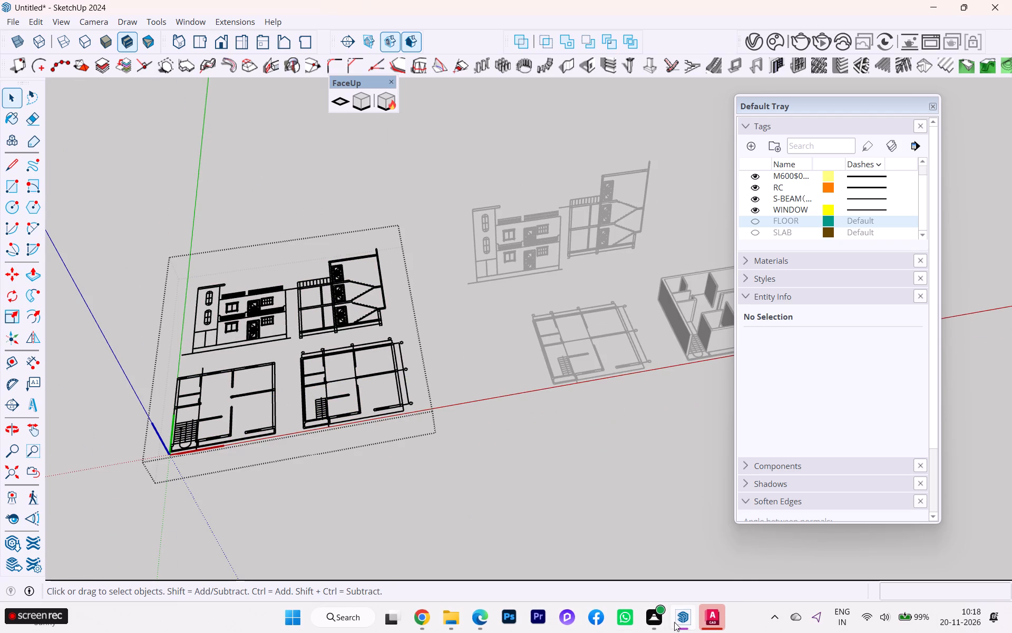
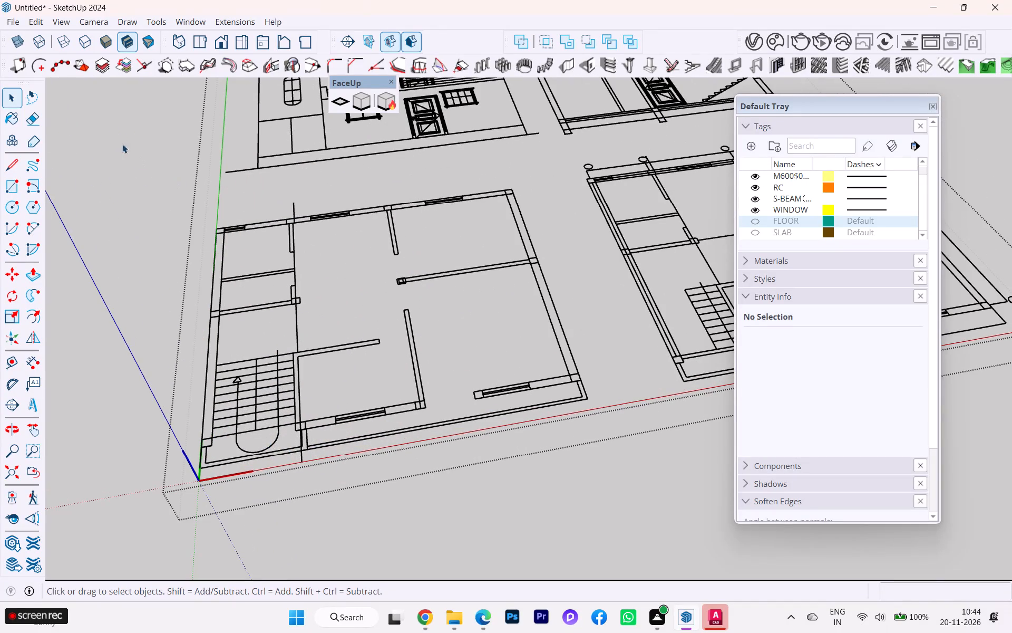
# Draw a rectangle about 9" by 12' 8 7/16" over the first plan's outer wall strip, from the rear corner to the second partition.
pyautogui.click(14, 187)
pyautogui.scroll(8, 217, 232)
pyautogui.click(206, 225)
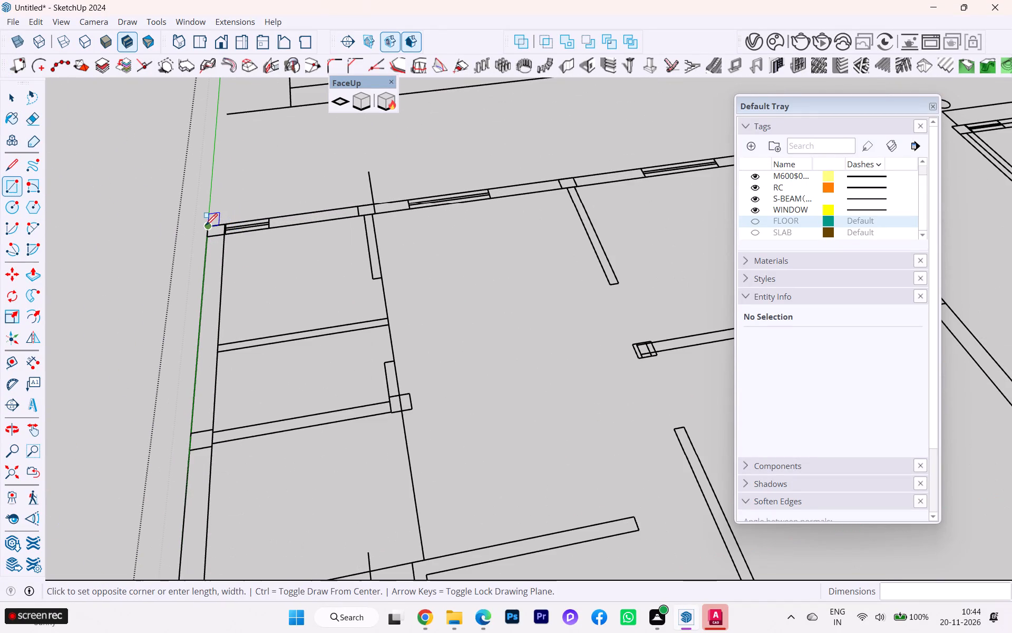
pyautogui.scroll(-4, 252, 272)
pyautogui.scroll(-3, 210, 237)
pyautogui.scroll(3, 211, 237)
pyautogui.scroll(-1, 201, 248)
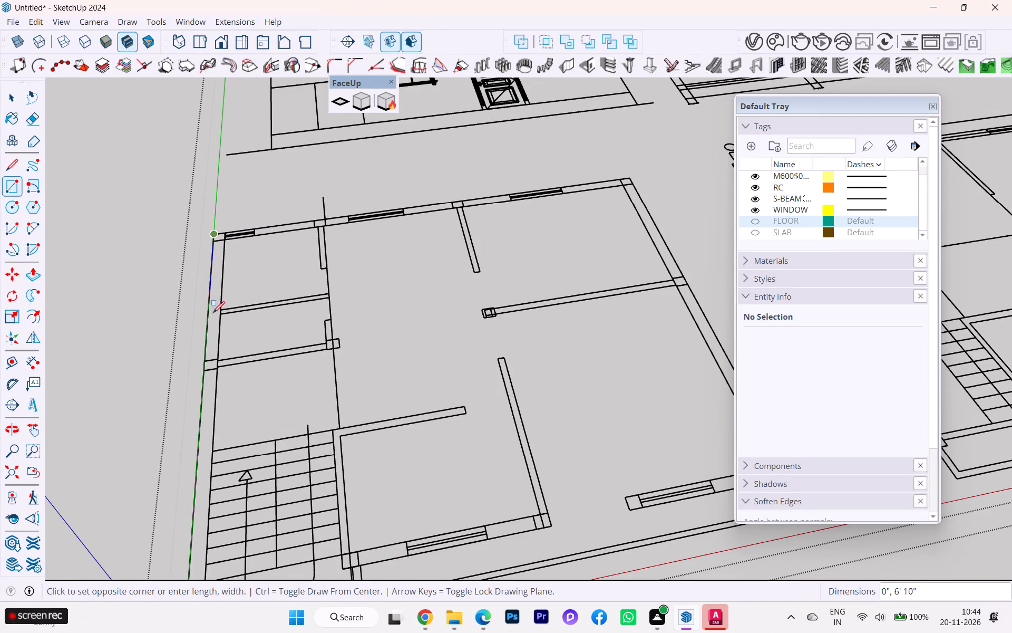
pyautogui.scroll(15, 200, 392)
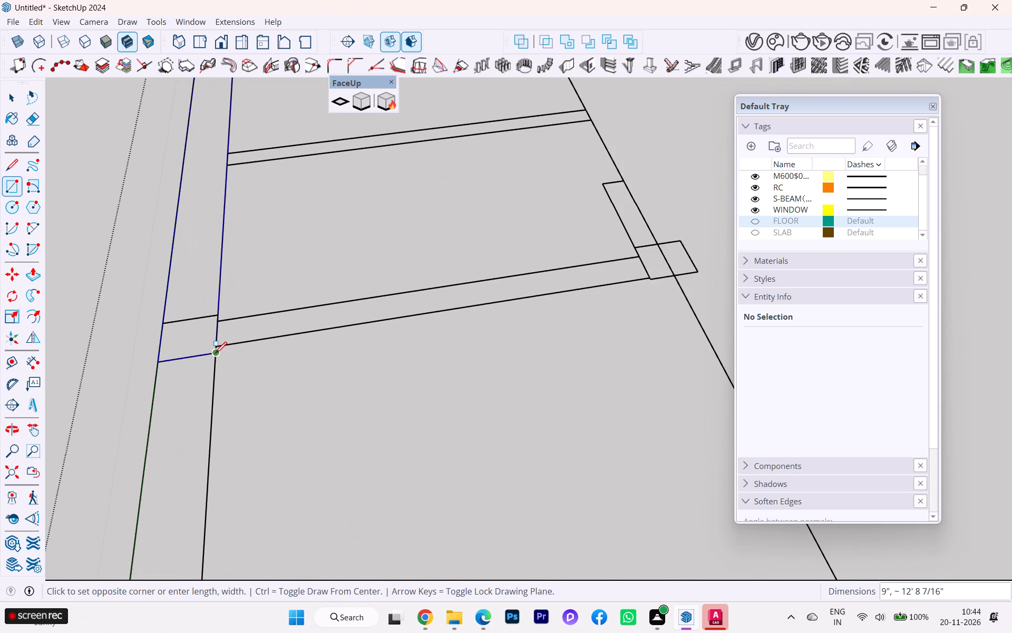
pyautogui.click(215, 353)
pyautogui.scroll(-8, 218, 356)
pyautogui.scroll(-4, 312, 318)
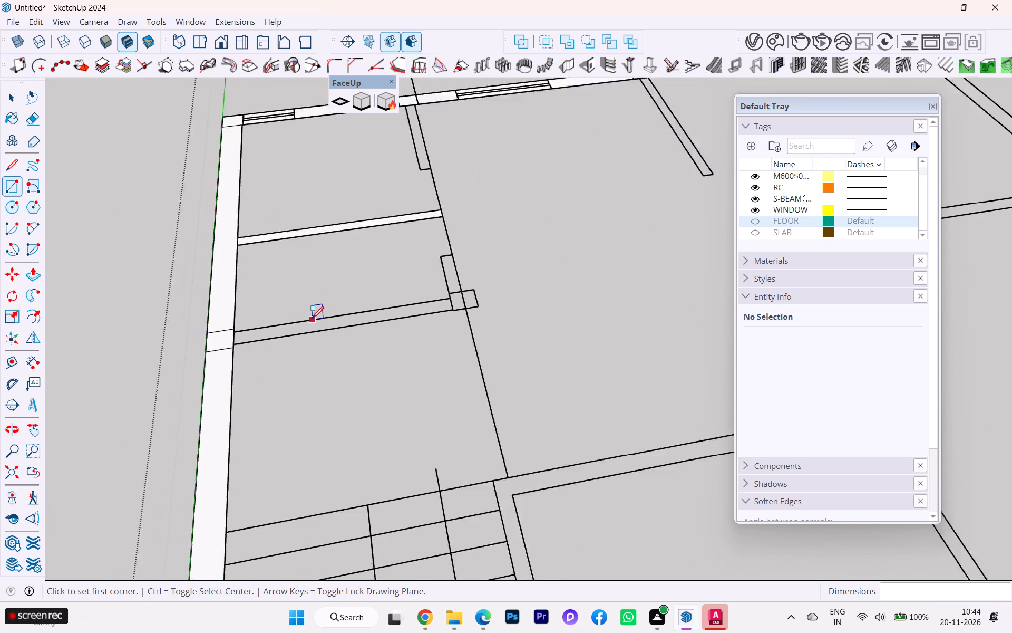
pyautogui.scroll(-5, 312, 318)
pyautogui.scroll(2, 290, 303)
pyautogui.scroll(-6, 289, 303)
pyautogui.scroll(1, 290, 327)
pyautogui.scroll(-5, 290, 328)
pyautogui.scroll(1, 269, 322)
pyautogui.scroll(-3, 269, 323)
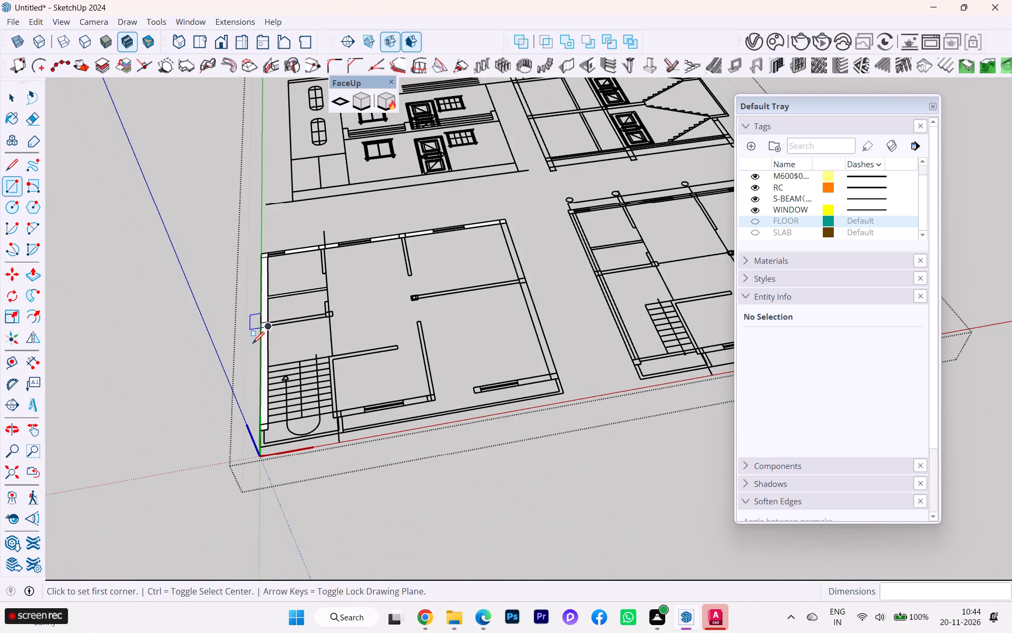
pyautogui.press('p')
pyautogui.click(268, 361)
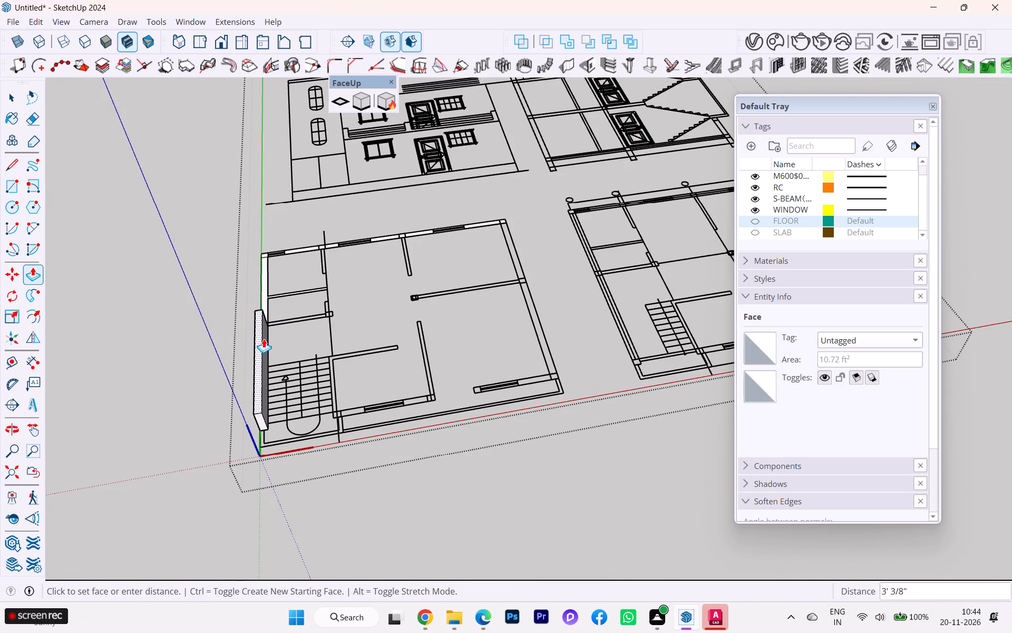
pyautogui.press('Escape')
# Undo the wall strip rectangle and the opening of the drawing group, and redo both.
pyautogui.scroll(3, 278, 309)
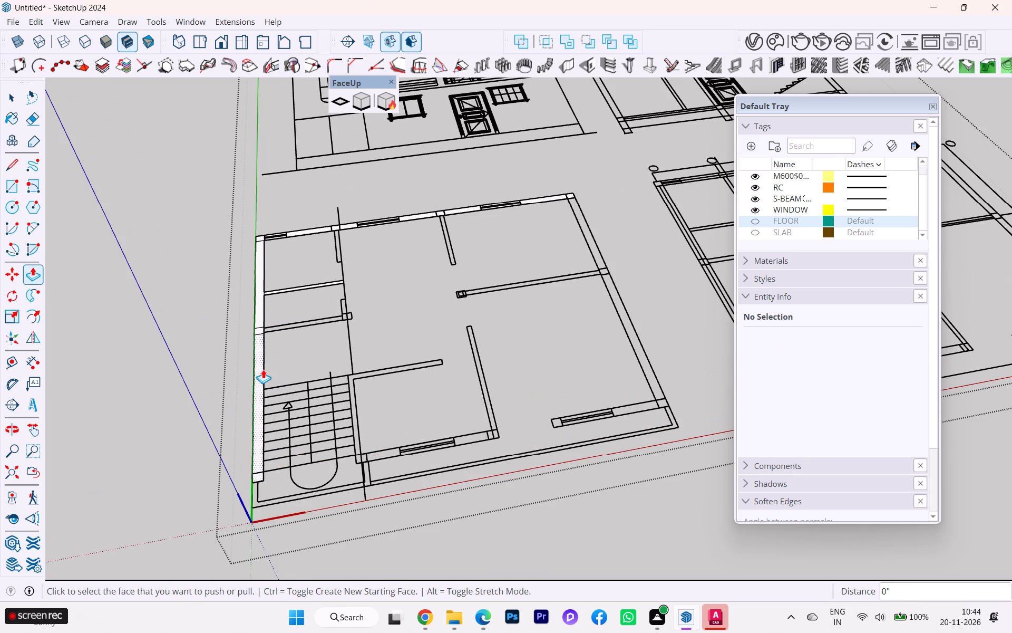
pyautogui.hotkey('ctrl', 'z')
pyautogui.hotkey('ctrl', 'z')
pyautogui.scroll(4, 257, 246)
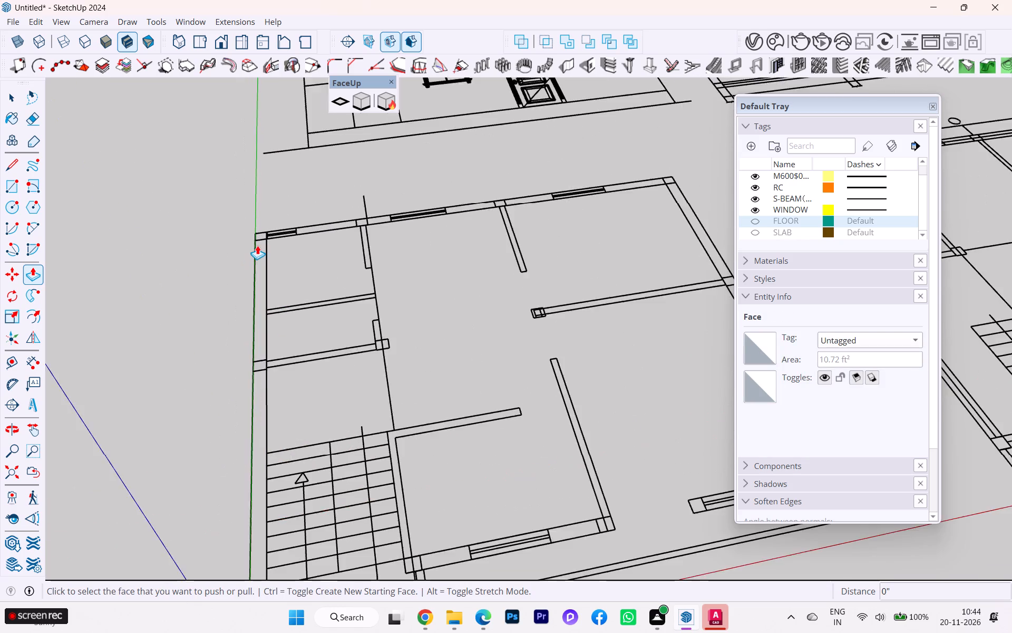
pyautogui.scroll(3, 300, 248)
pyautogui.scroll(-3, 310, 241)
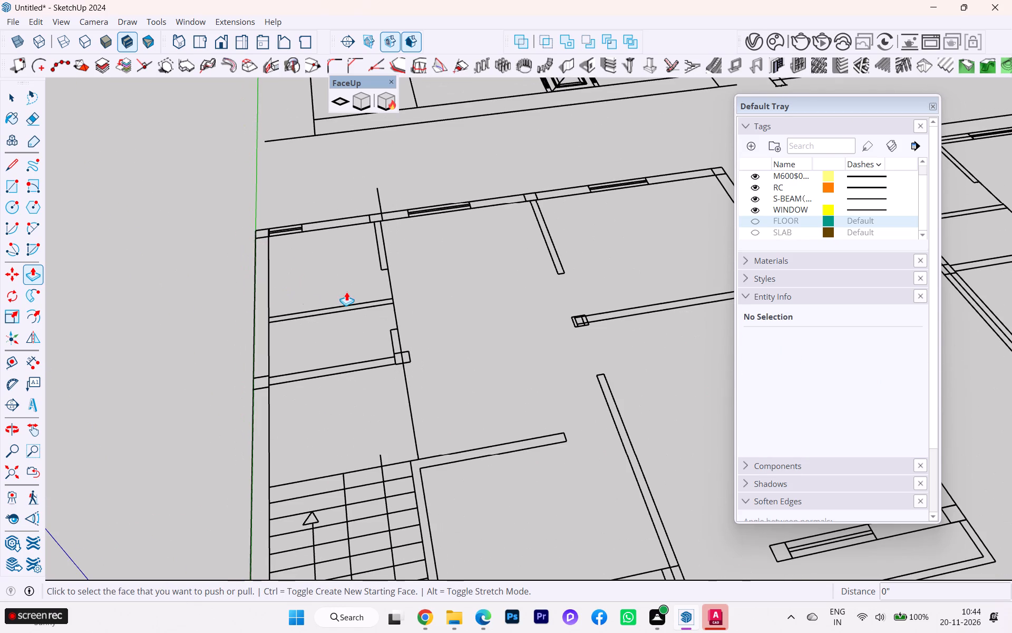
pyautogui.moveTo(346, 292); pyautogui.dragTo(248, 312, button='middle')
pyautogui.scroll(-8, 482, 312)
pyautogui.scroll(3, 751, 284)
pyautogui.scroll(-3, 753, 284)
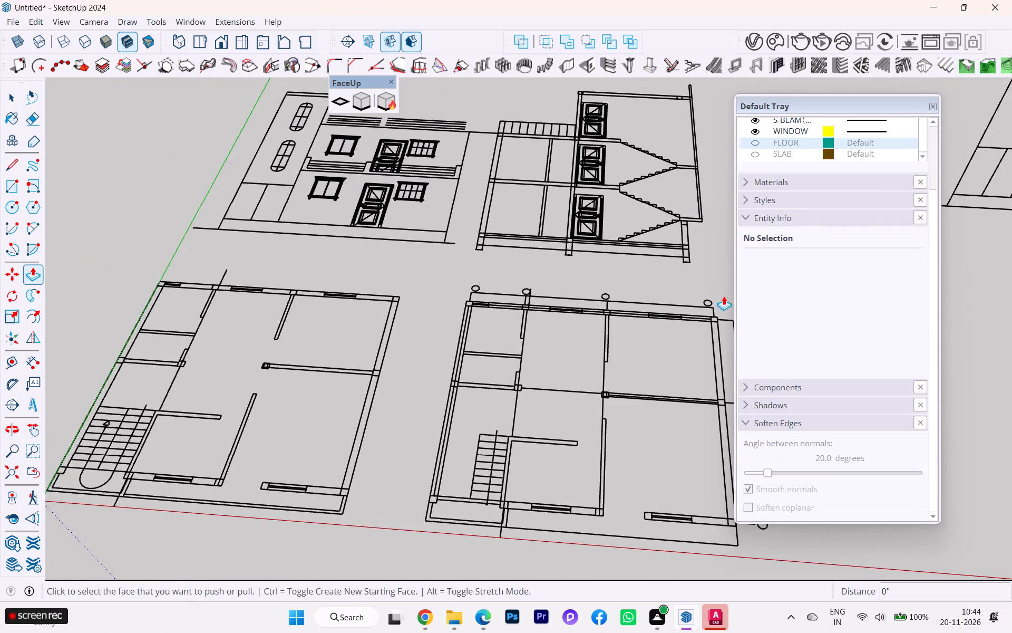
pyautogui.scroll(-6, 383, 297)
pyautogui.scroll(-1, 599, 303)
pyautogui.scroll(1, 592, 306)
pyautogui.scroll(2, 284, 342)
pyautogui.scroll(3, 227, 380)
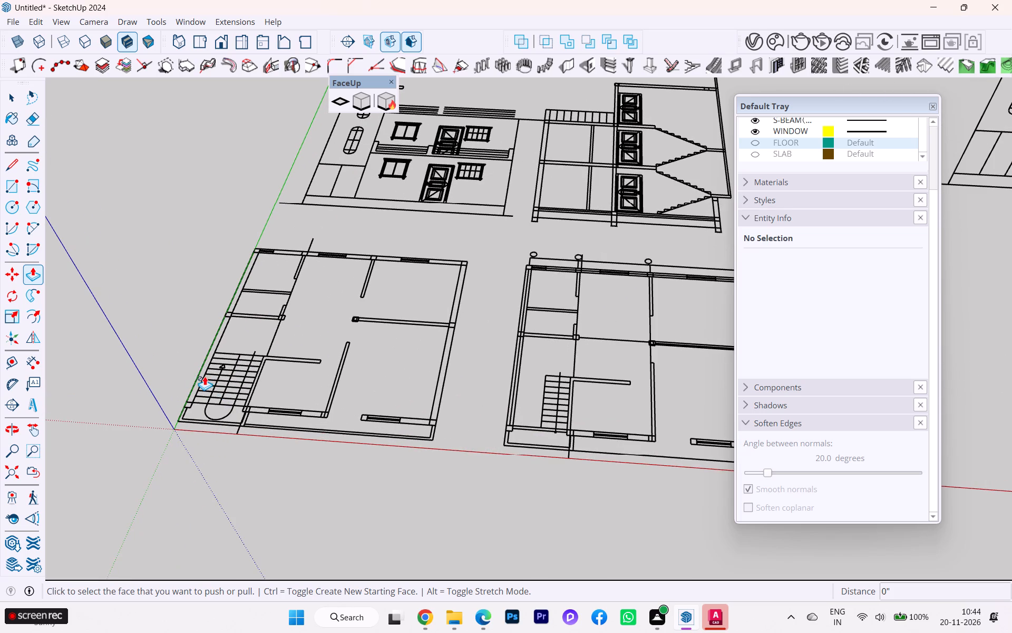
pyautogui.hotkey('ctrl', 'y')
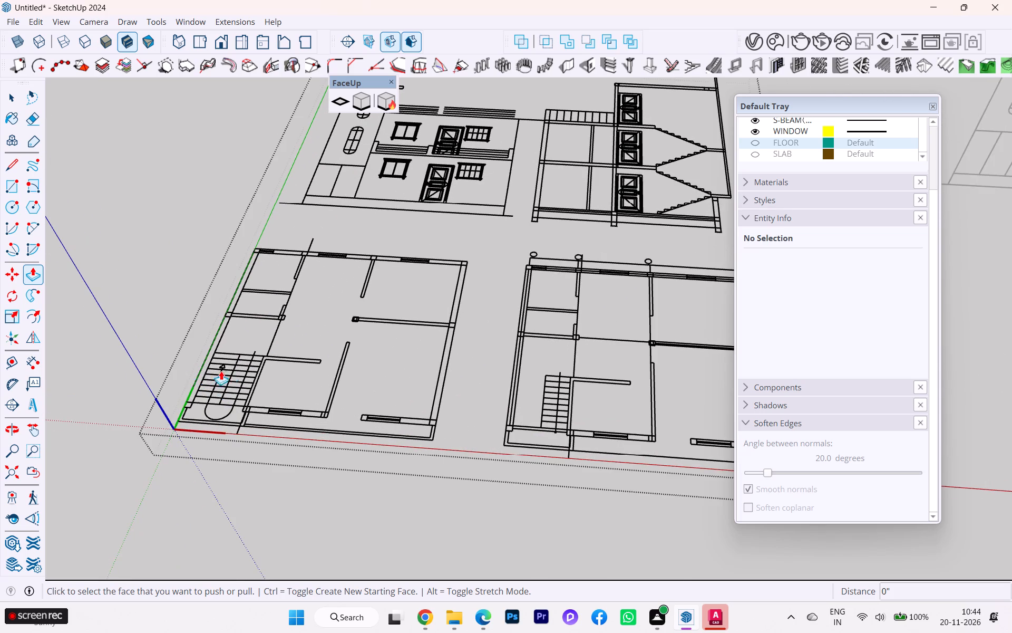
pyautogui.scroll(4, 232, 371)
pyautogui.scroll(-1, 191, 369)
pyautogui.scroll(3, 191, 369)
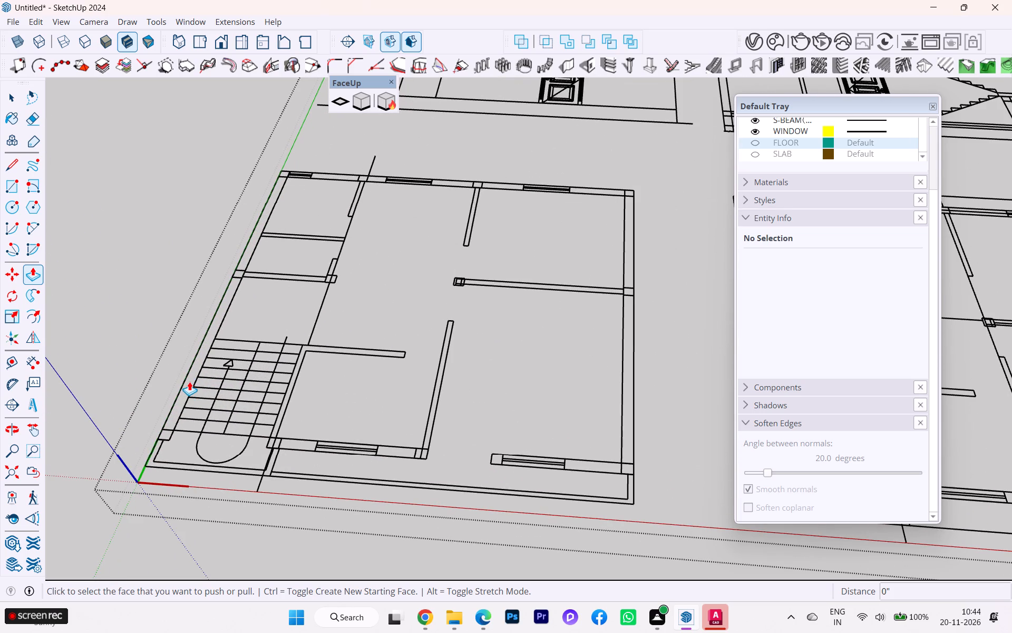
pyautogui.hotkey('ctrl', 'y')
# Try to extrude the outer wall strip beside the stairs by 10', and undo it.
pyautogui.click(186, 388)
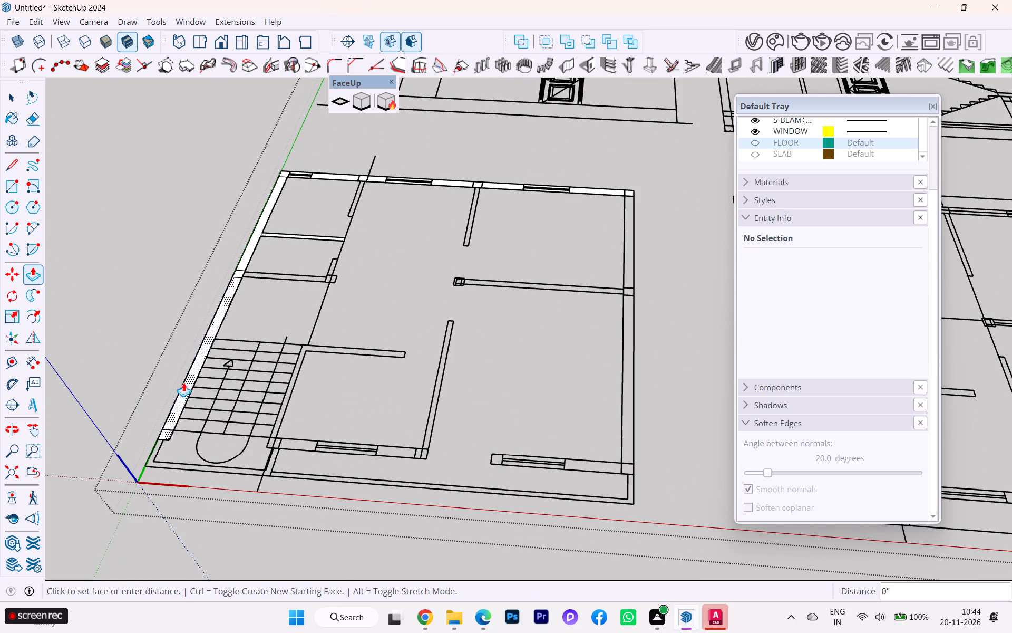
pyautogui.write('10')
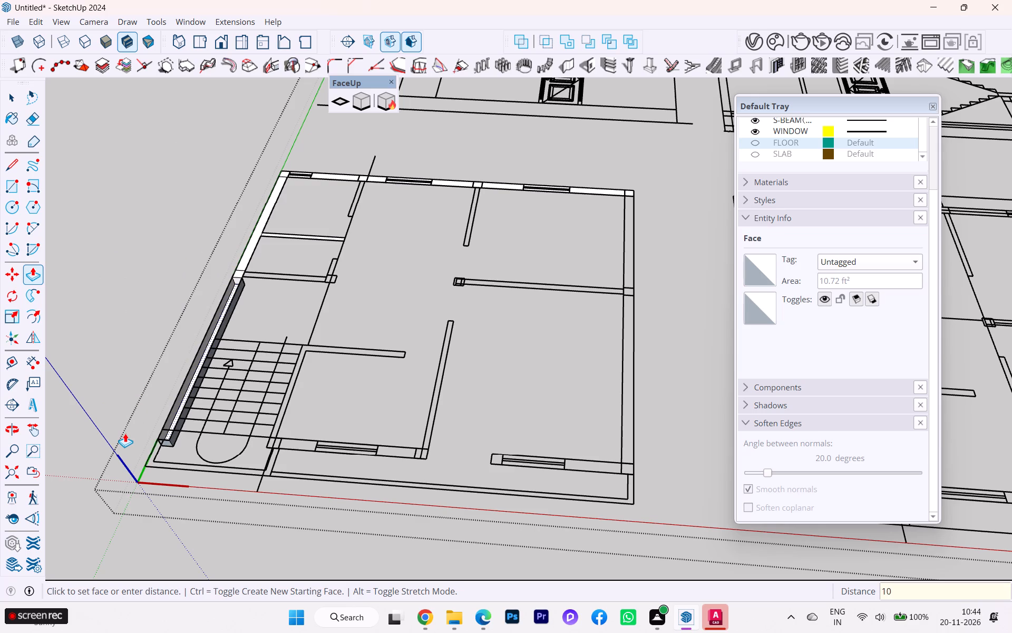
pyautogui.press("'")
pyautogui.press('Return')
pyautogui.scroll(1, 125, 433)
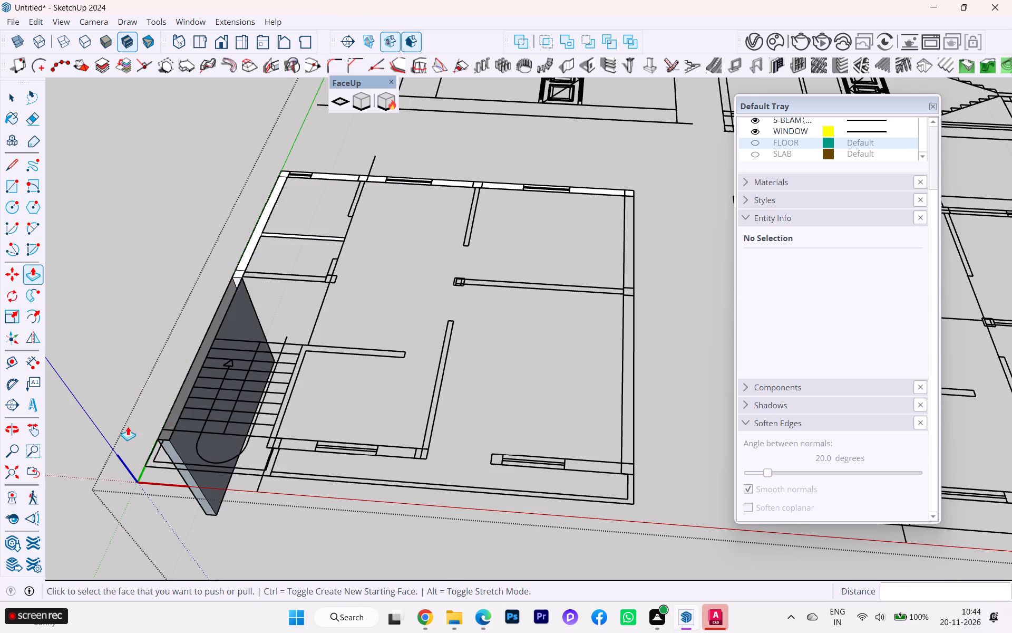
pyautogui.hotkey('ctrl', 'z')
# Extrude the outer wall strip beside the stairs upward 10'.
pyautogui.click(186, 402)
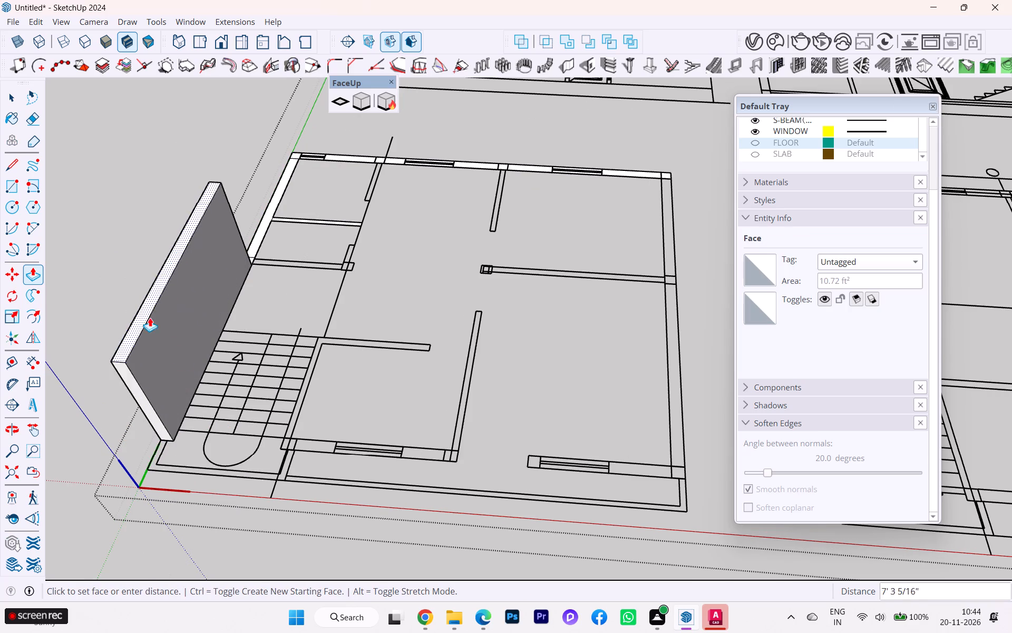
pyautogui.press('Tab')
pyautogui.write("10'")
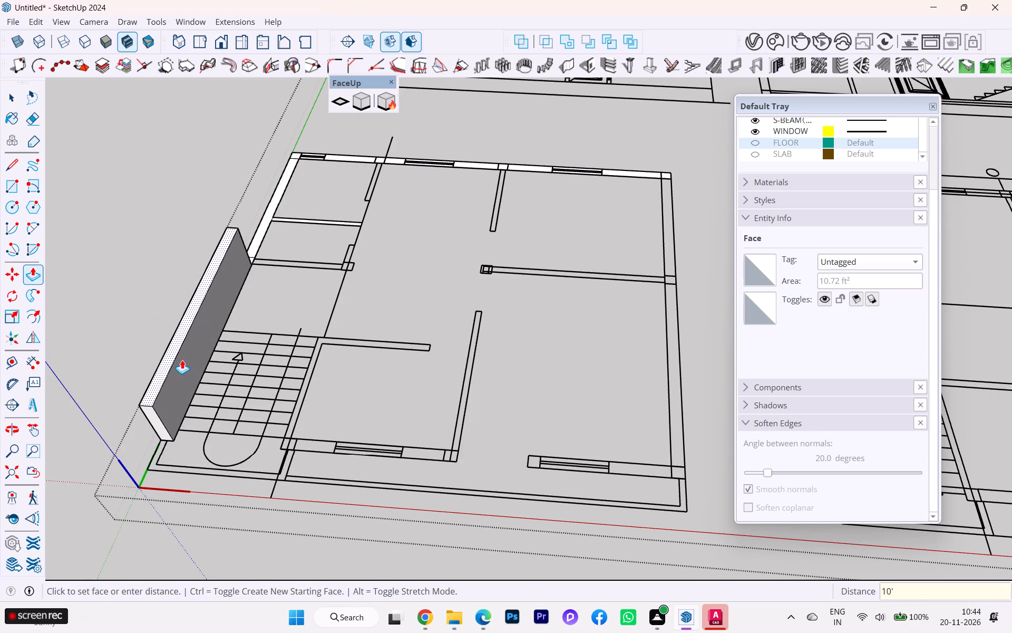
pyautogui.press('Return')
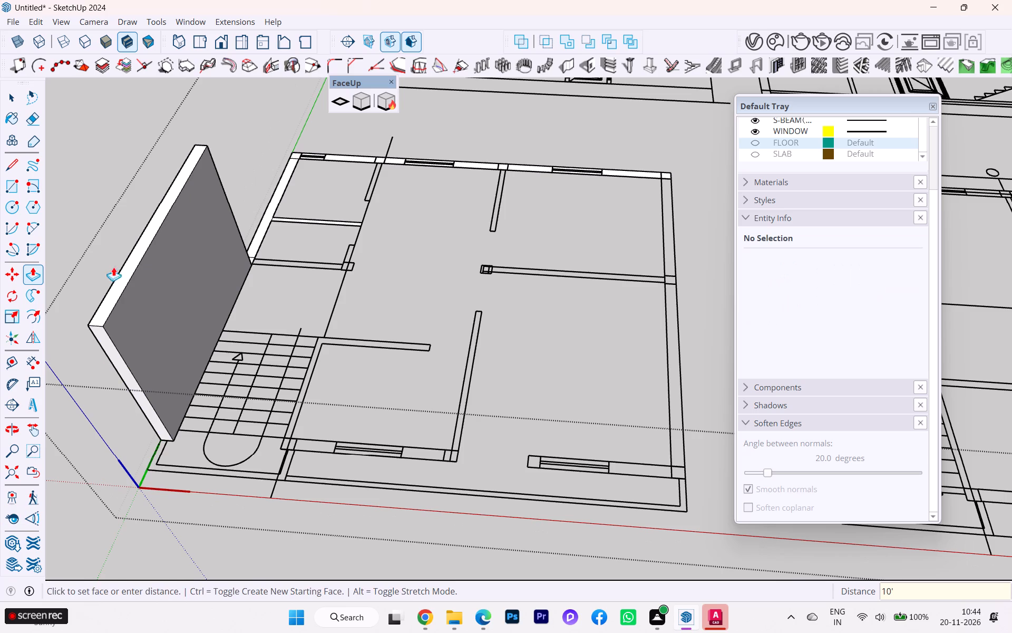
# Extrude the outer side wall's rear strip and the small junction square up to the stair wall's 10' height.
pyautogui.click(265, 228)
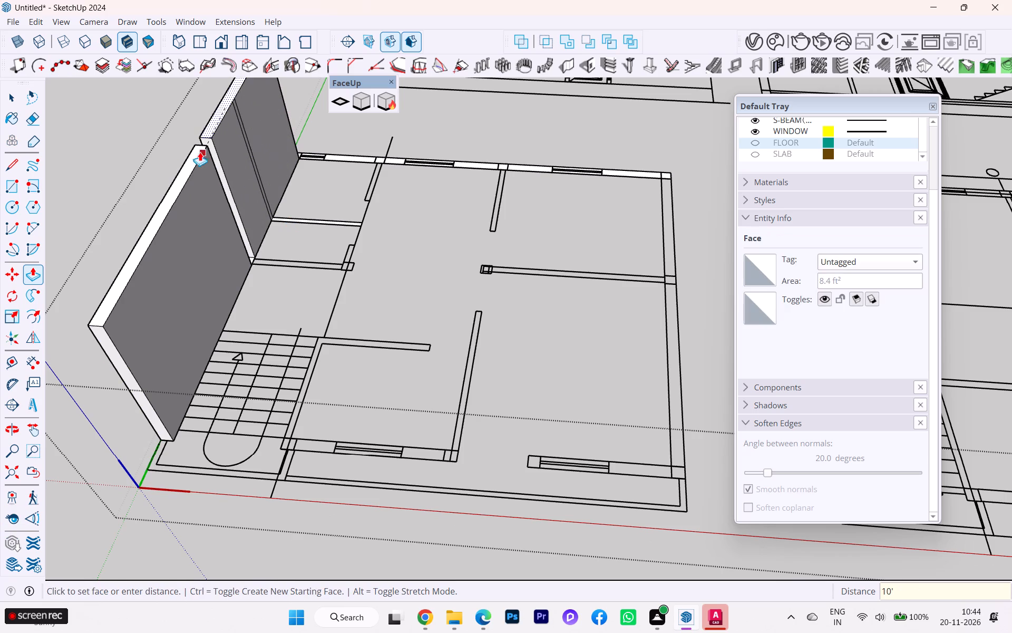
pyautogui.click(198, 161)
pyautogui.scroll(2, 247, 219)
pyautogui.scroll(-1, 249, 227)
pyautogui.scroll(5, 250, 231)
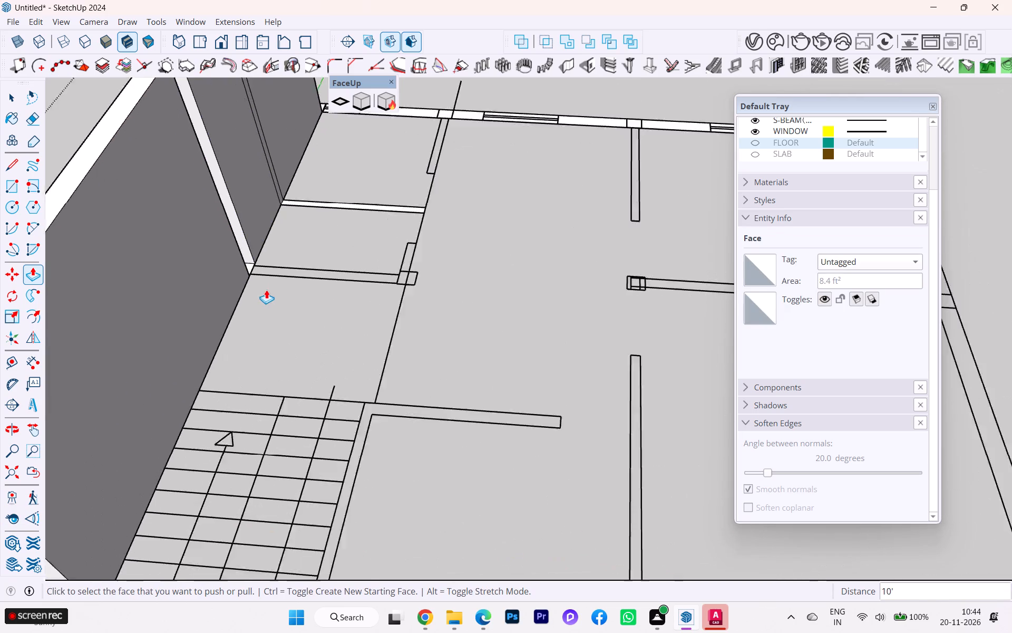
pyautogui.scroll(2, 266, 290)
pyautogui.click(247, 260)
pyautogui.scroll(-4, 207, 209)
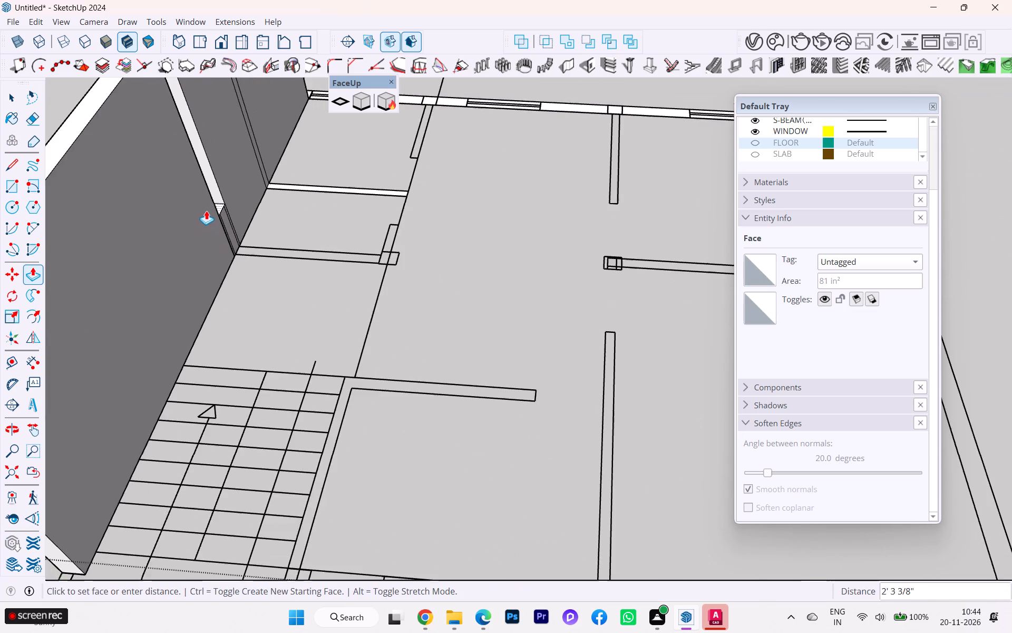
pyautogui.scroll(-3, 206, 214)
pyautogui.click(137, 136)
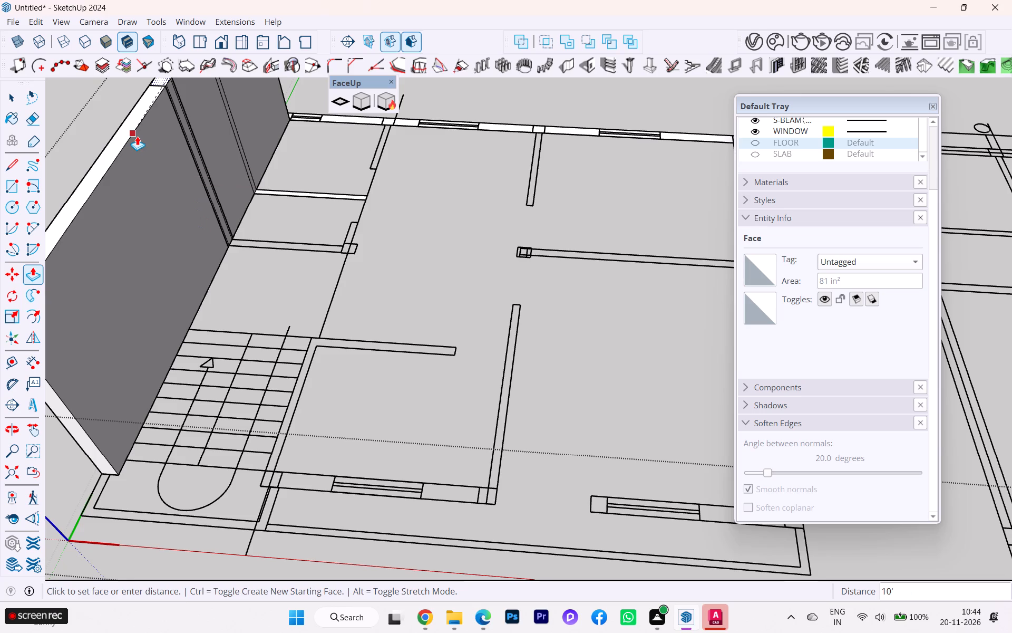
# Extrude the rear wall strip with the windows up to the side wall's 10' height.
pyautogui.scroll(-4, 186, 162)
pyautogui.scroll(3, 265, 134)
pyautogui.click(309, 128)
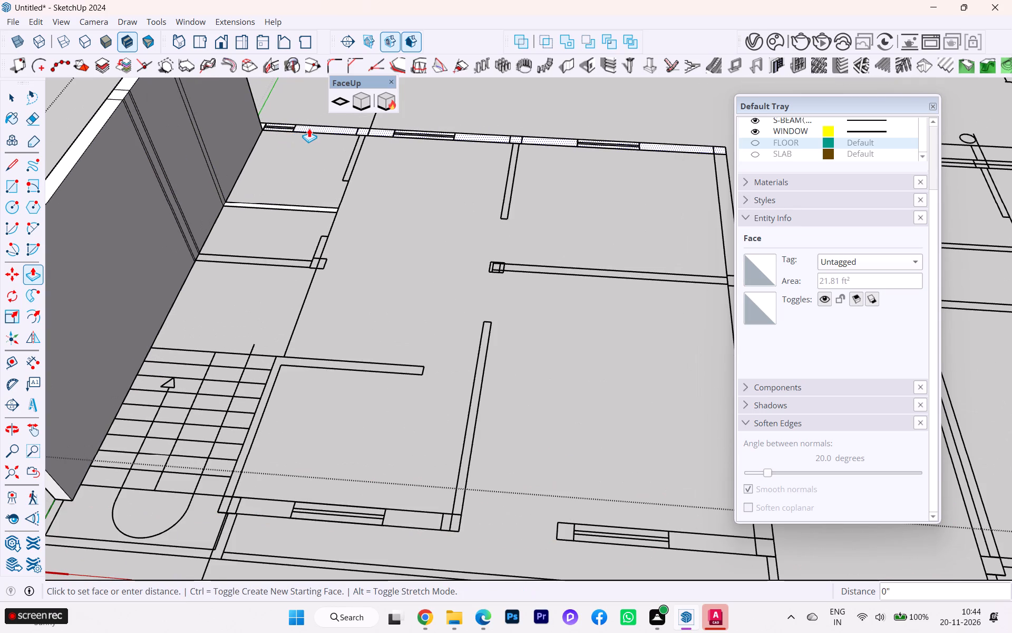
pyautogui.click(109, 118)
# Extrude the partition strip between the two small side rooms up to the outer wall's 10' height.
pyautogui.scroll(-5, 363, 237)
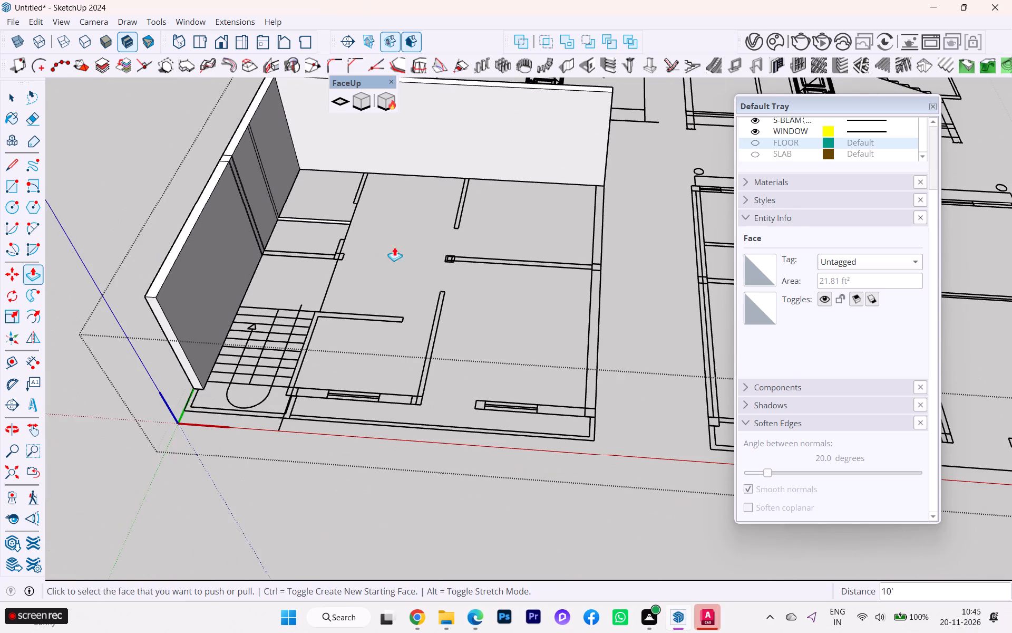
pyautogui.scroll(-1, 400, 250)
pyautogui.moveTo(491, 312); pyautogui.dragTo(634, 383, button='middle')
pyautogui.scroll(6, 235, 224)
pyautogui.scroll(-4, 194, 200)
pyautogui.moveTo(190, 200); pyautogui.dragTo(289, 139, button='middle')
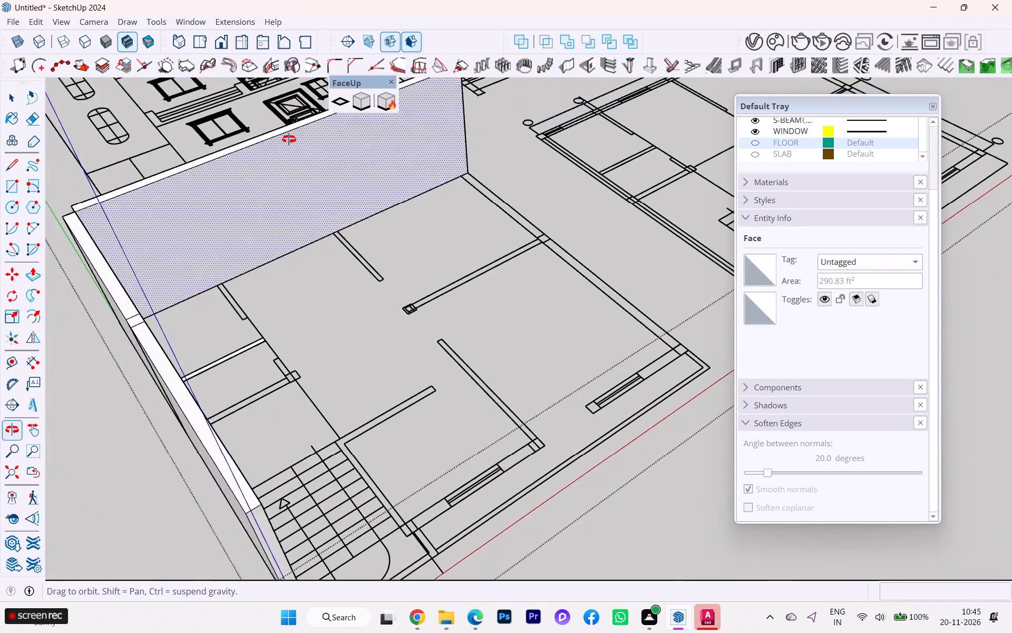
pyautogui.moveTo(289, 139); pyautogui.dragTo(221, 290, button='middle')
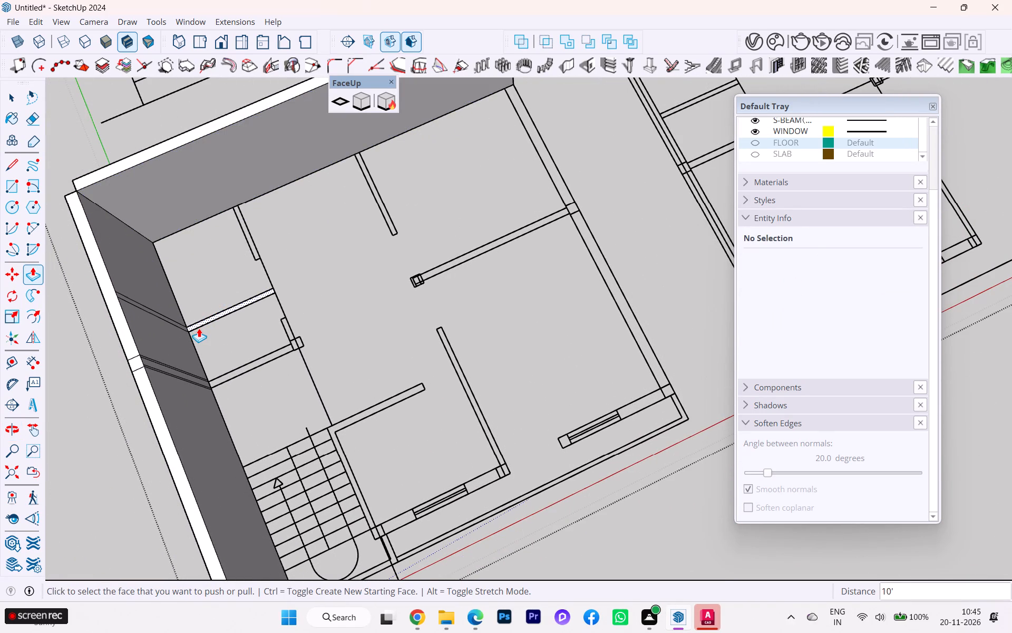
pyautogui.click(195, 328)
pyautogui.click(121, 311)
# Erase the two middle vertical lines of the partition junction on the outer side wall's inner face.
pyautogui.scroll(-4, 135, 292)
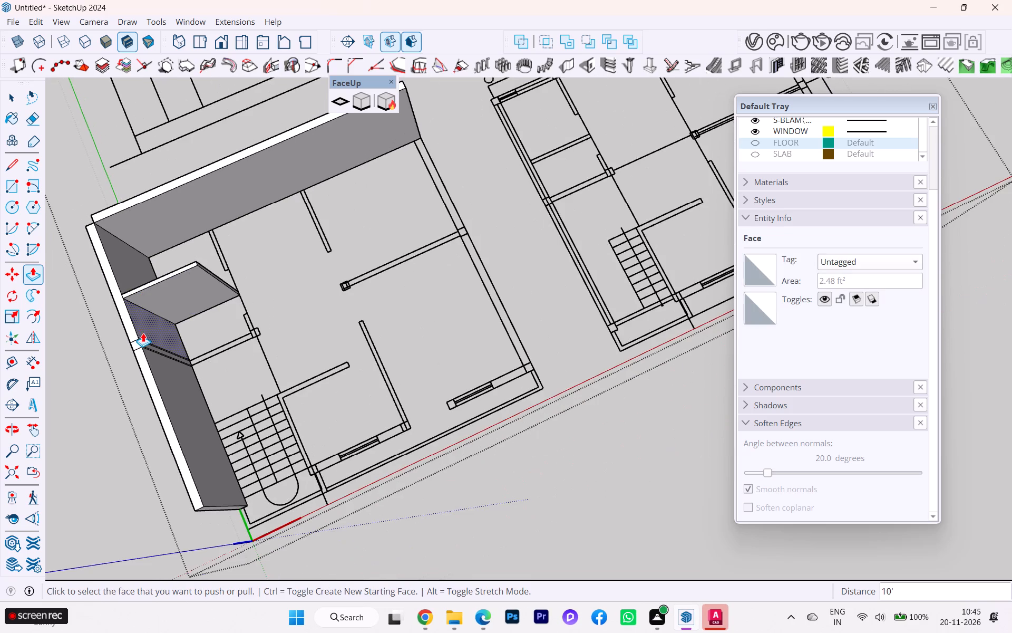
pyautogui.moveTo(143, 318); pyautogui.dragTo(325, 130, button='middle')
pyautogui.scroll(-3, 240, 371)
pyautogui.moveTo(193, 453); pyautogui.dragTo(190, 275, button='middle')
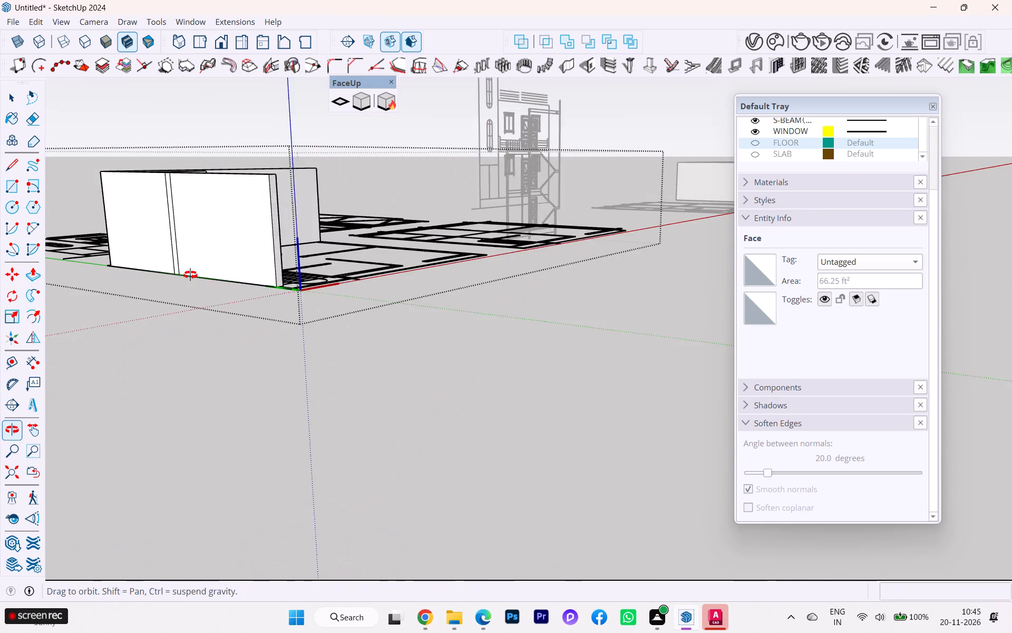
pyautogui.moveTo(190, 275); pyautogui.dragTo(226, 327, button='middle')
pyautogui.scroll(5, 171, 338)
pyautogui.scroll(8, 176, 219)
pyautogui.scroll(-2, 226, 235)
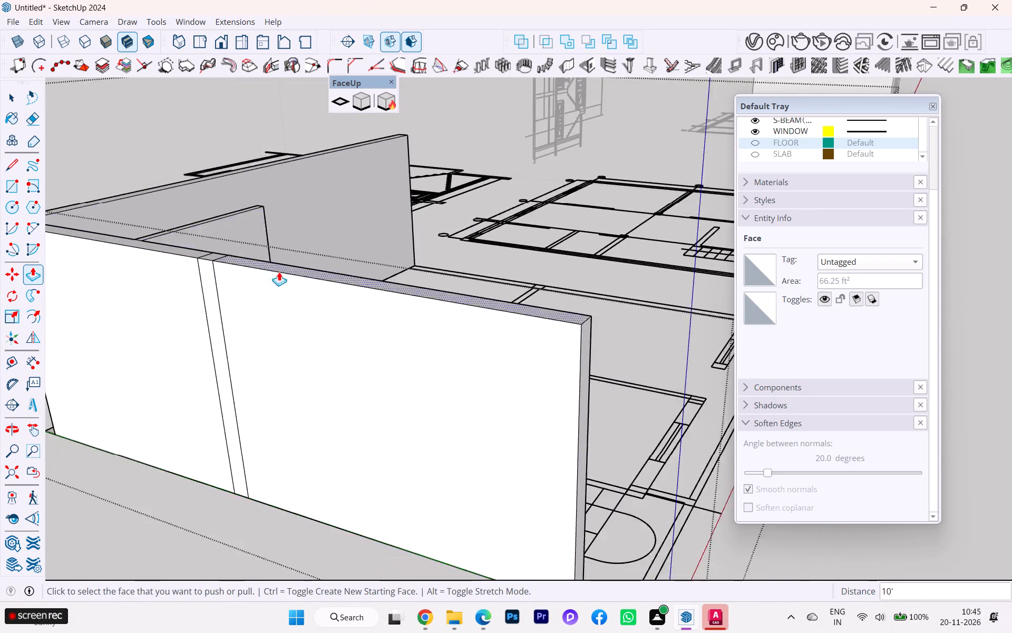
pyautogui.moveTo(275, 280); pyautogui.dragTo(91, 367, button='middle')
pyautogui.scroll(-3, 199, 320)
pyautogui.scroll(1, 194, 328)
pyautogui.scroll(-6, 193, 331)
pyautogui.moveTo(389, 345); pyautogui.dragTo(245, 371, button='middle')
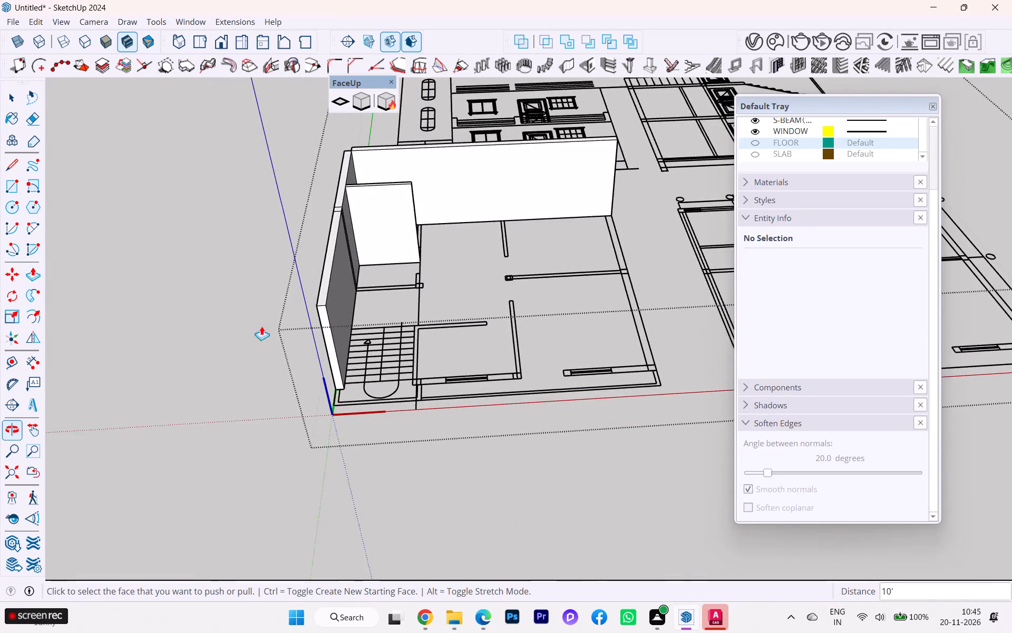
pyautogui.scroll(3, 401, 210)
pyautogui.scroll(-1, 401, 210)
pyautogui.scroll(8, 401, 210)
pyautogui.scroll(-1, 279, 249)
pyautogui.moveTo(262, 260); pyautogui.dragTo(184, 282, button='middle')
pyautogui.scroll(6, 267, 162)
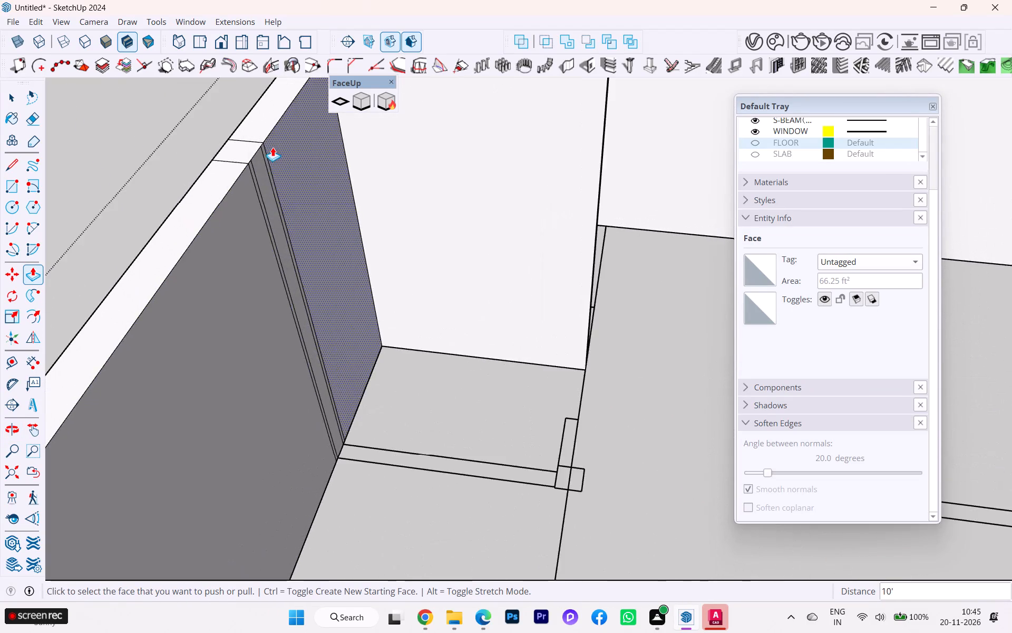
pyautogui.scroll(2, 273, 147)
pyautogui.scroll(-1, 273, 147)
pyautogui.scroll(5, 272, 147)
pyautogui.scroll(-2, 256, 151)
pyautogui.scroll(3, 256, 151)
pyautogui.scroll(-2, 280, 187)
pyautogui.scroll(2, 280, 189)
pyautogui.scroll(-2, 280, 189)
pyautogui.moveTo(268, 197); pyautogui.dragTo(172, 202, button='middle')
pyautogui.scroll(-3, 219, 188)
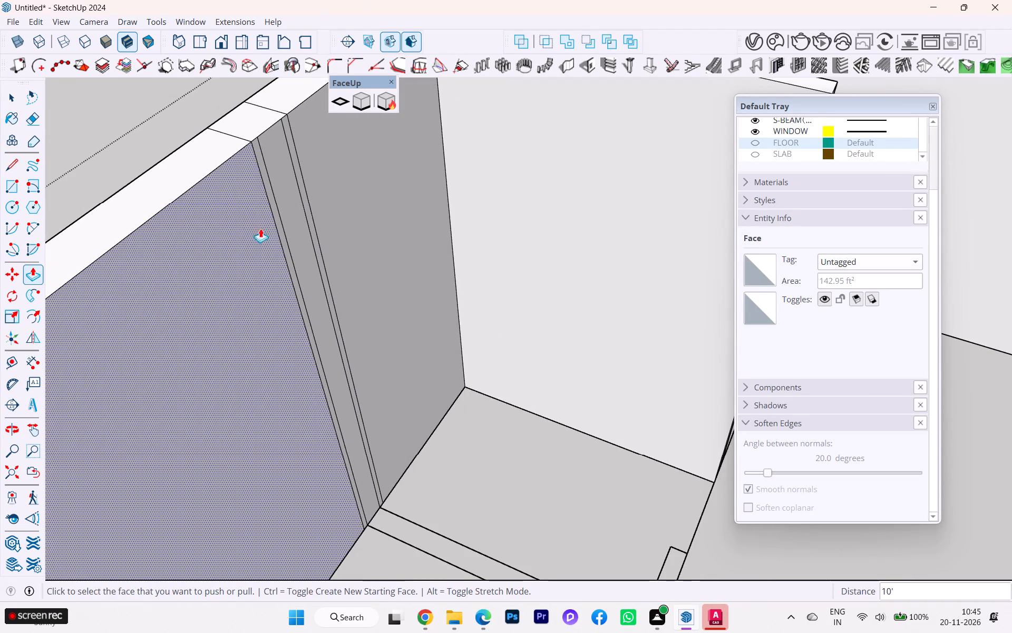
pyautogui.press('e')
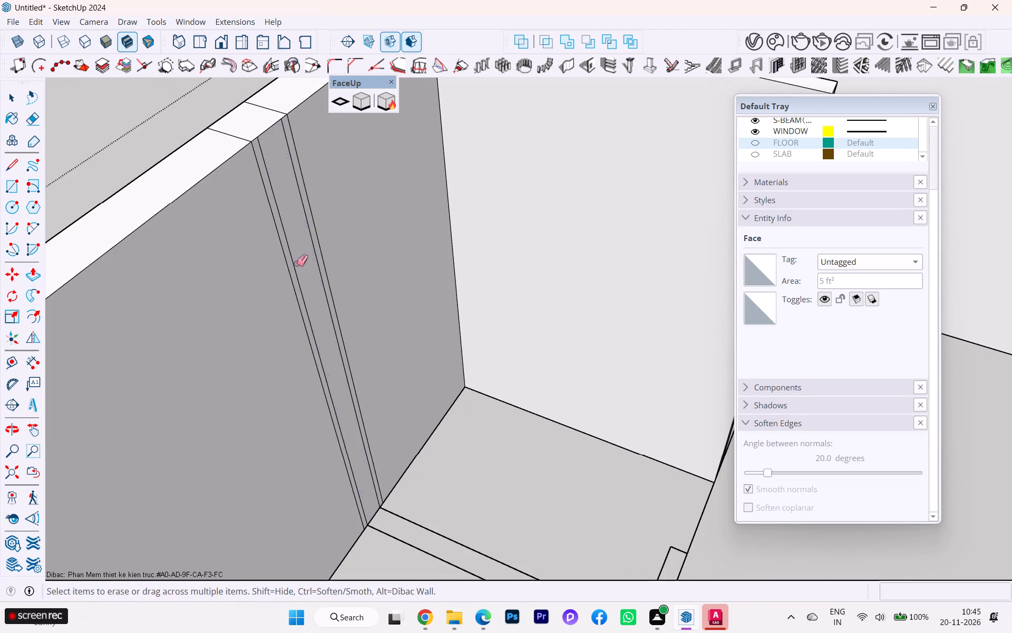
pyautogui.click(285, 236)
pyautogui.click(303, 197)
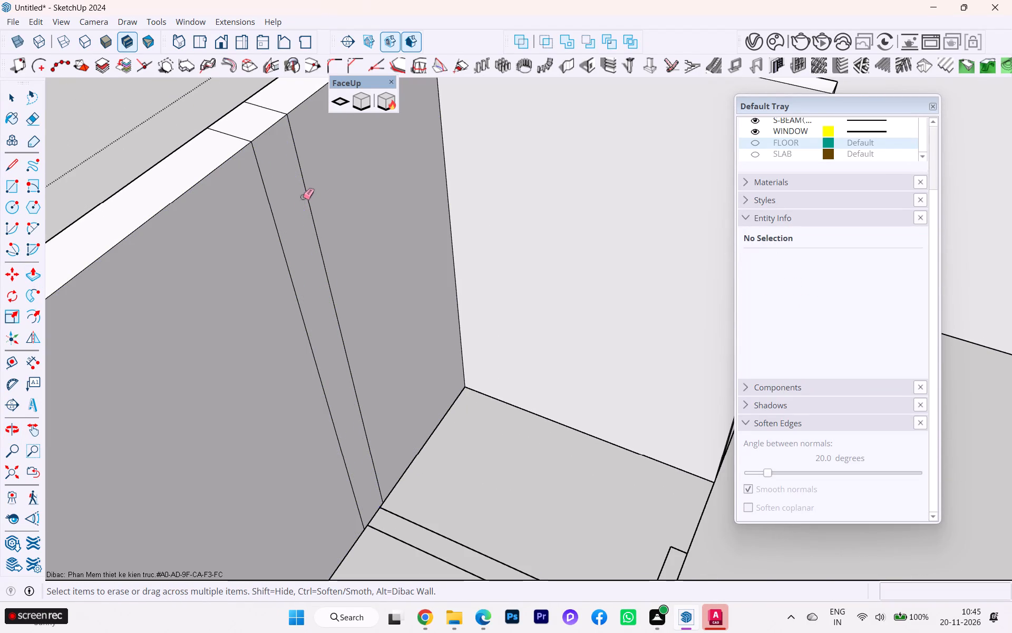
# Erase the two junction seams across the outer side wall's top and the remaining two vertical lines on its inner face.
pyautogui.scroll(-5, 300, 200)
pyautogui.scroll(-4, 390, 227)
pyautogui.scroll(5, 236, 180)
pyautogui.scroll(3, 328, 214)
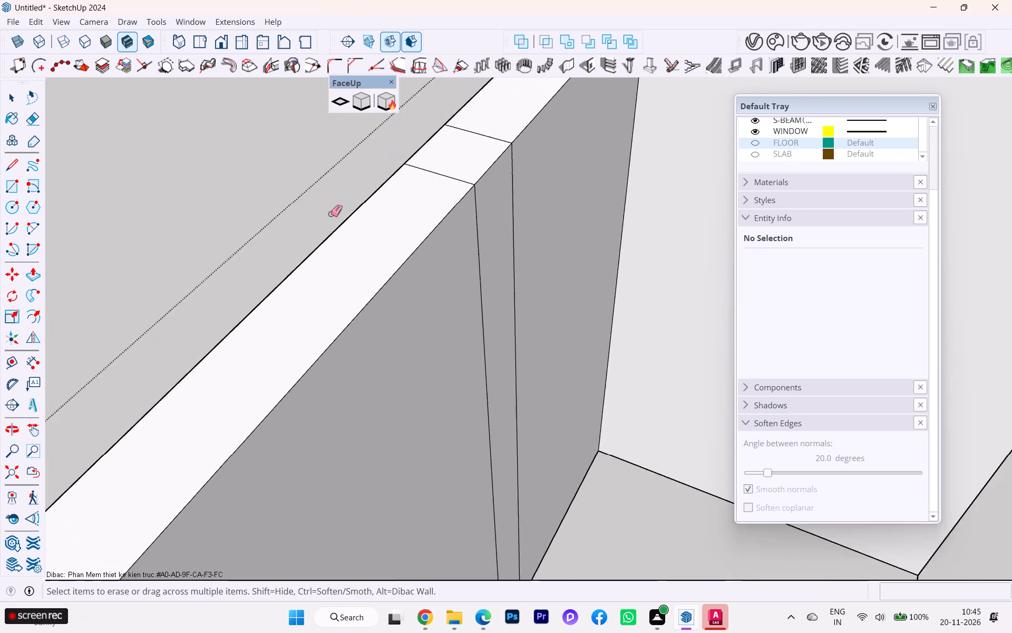
pyautogui.scroll(2, 330, 214)
pyautogui.scroll(-15, 363, 222)
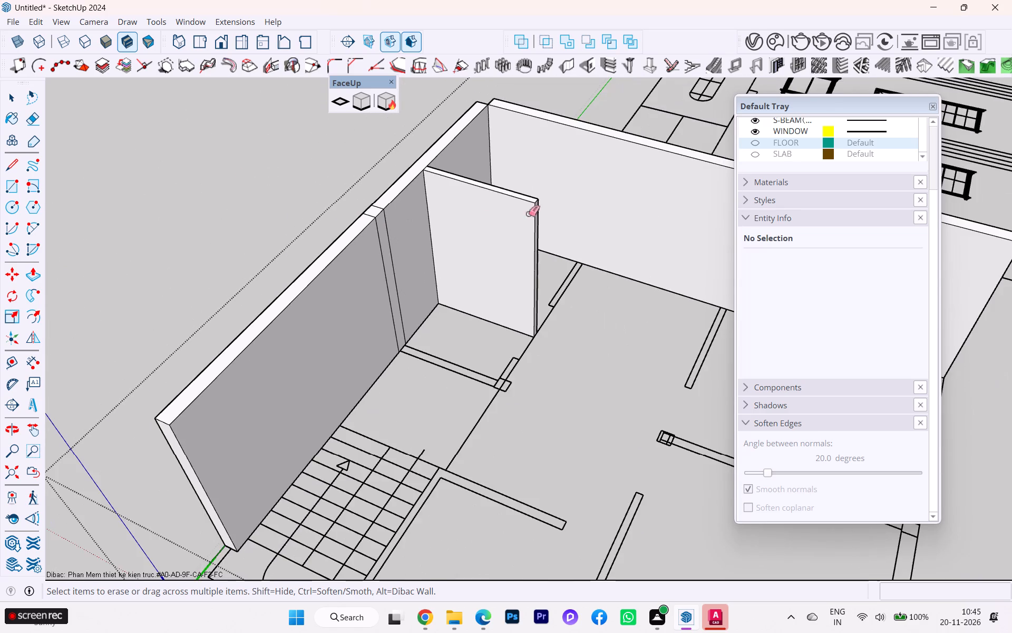
pyautogui.moveTo(514, 220); pyautogui.dragTo(304, 268, button='middle')
pyautogui.scroll(3, 674, 96)
pyautogui.scroll(4, 632, 117)
pyautogui.scroll(3, 582, 136)
pyautogui.scroll(-2, 315, 179)
pyautogui.scroll(-6, 255, 177)
pyautogui.scroll(2, 347, 188)
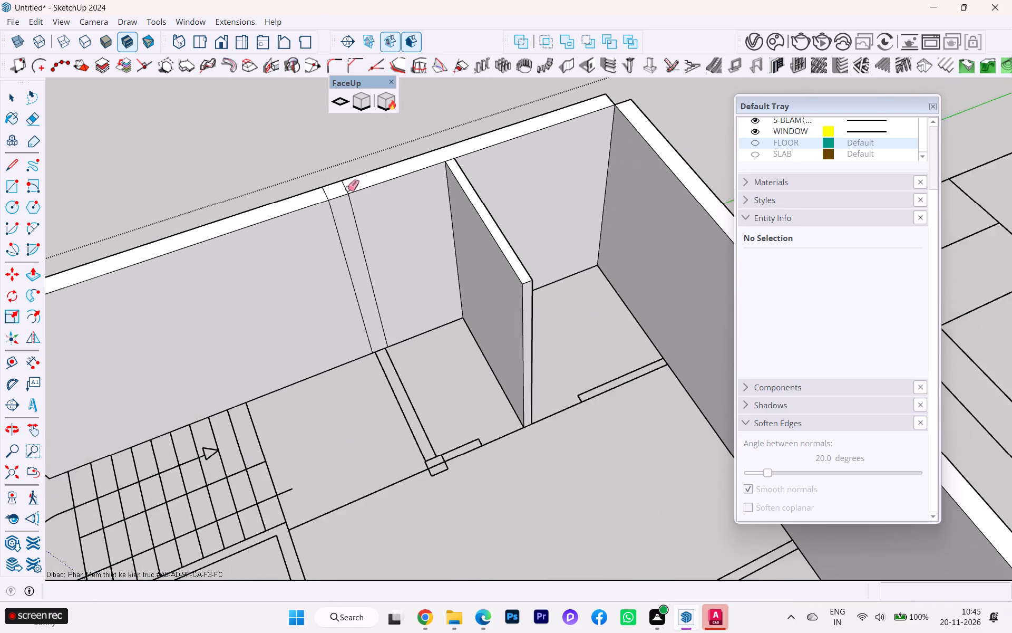
pyautogui.click(345, 187)
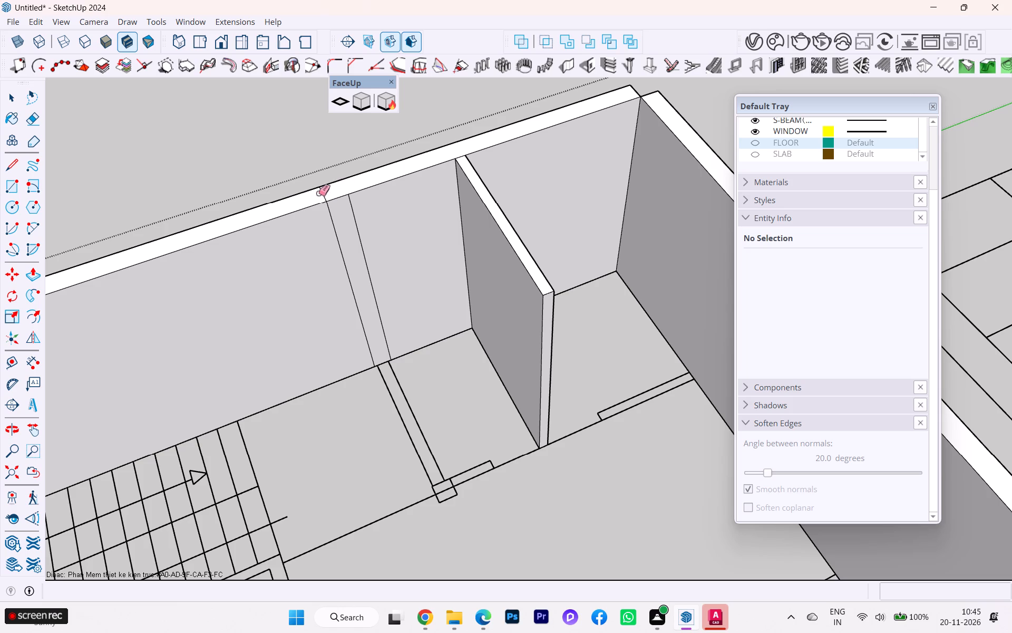
pyautogui.click(320, 189)
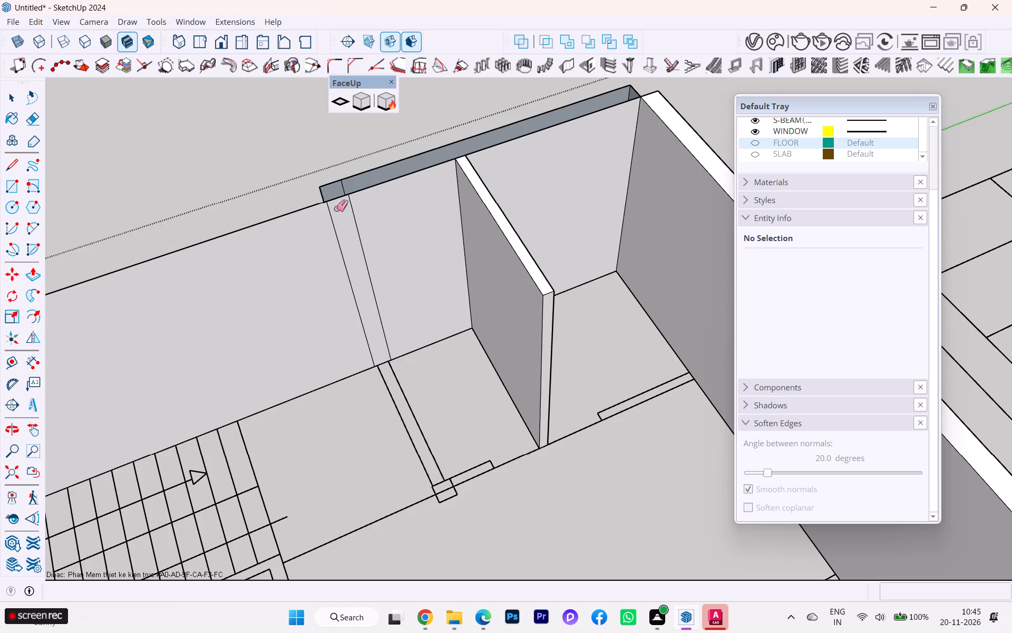
pyautogui.hotkey('ctrl', 'z')
pyautogui.keyDown('ctrl'); pyautogui.click(323, 195); pyautogui.keyUp('ctrl')
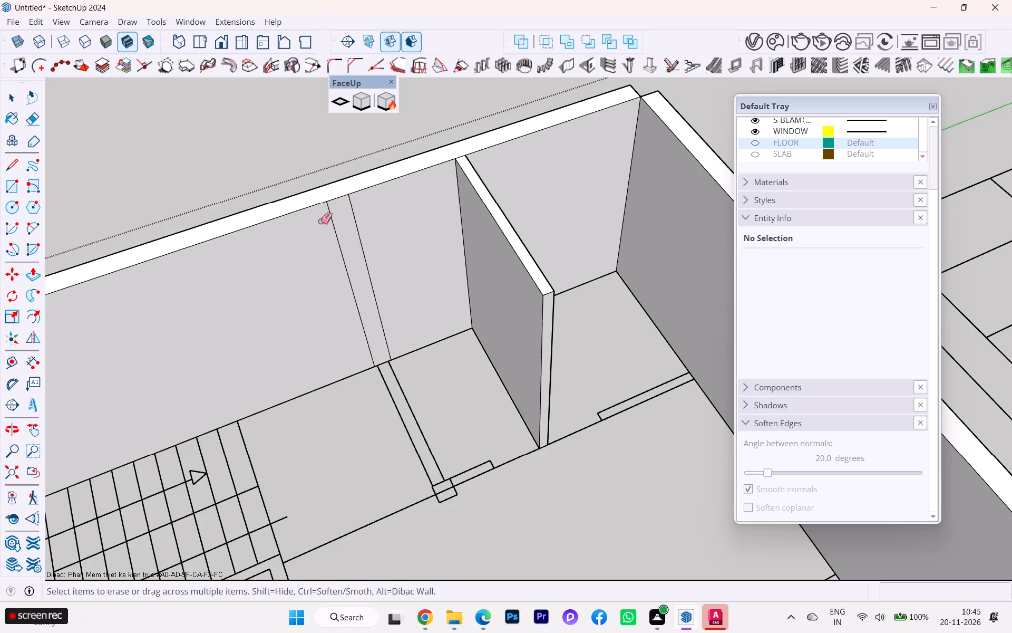
pyautogui.keyDown('ctrl'); pyautogui.moveTo(320, 221); pyautogui.dragTo(379, 219); pyautogui.keyUp('ctrl')
# Extrude the small corner square where the outer side wall meets the rear wall up to the walls' 10' height.
pyautogui.scroll(-4, 386, 214)
pyautogui.scroll(1, 409, 210)
pyautogui.moveTo(391, 207); pyautogui.dragTo(616, 149, button='middle')
pyautogui.scroll(-2, 616, 149)
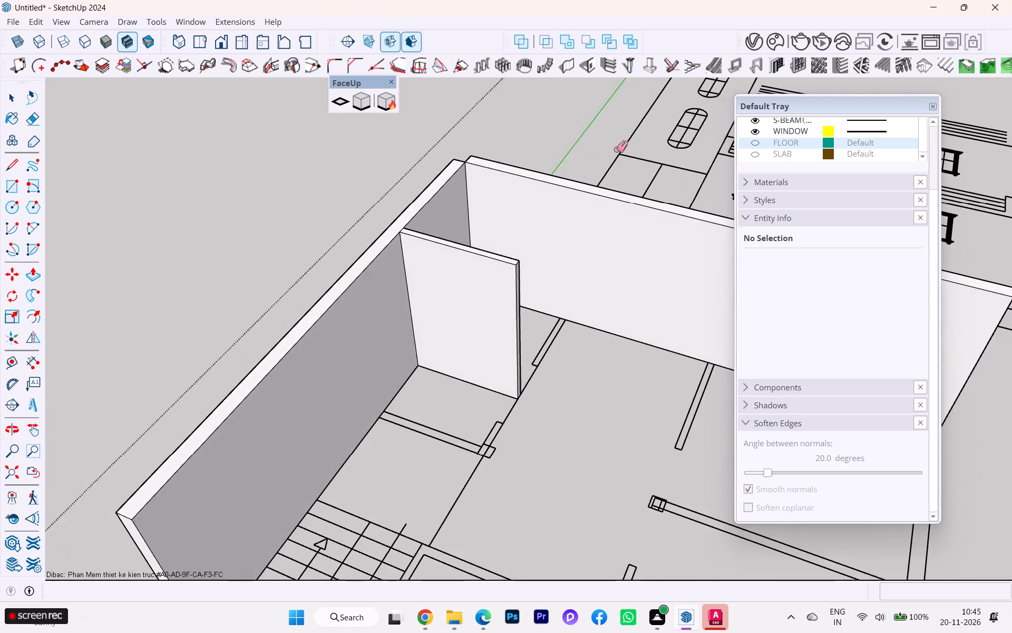
pyautogui.scroll(-2, 616, 149)
pyautogui.scroll(1, 617, 145)
pyautogui.scroll(-1, 616, 145)
pyautogui.scroll(1, 353, 251)
pyautogui.moveTo(375, 242); pyautogui.dragTo(812, 196, button='middle')
pyautogui.scroll(-2, 518, 229)
pyautogui.scroll(1, 521, 232)
pyautogui.scroll(-2, 522, 232)
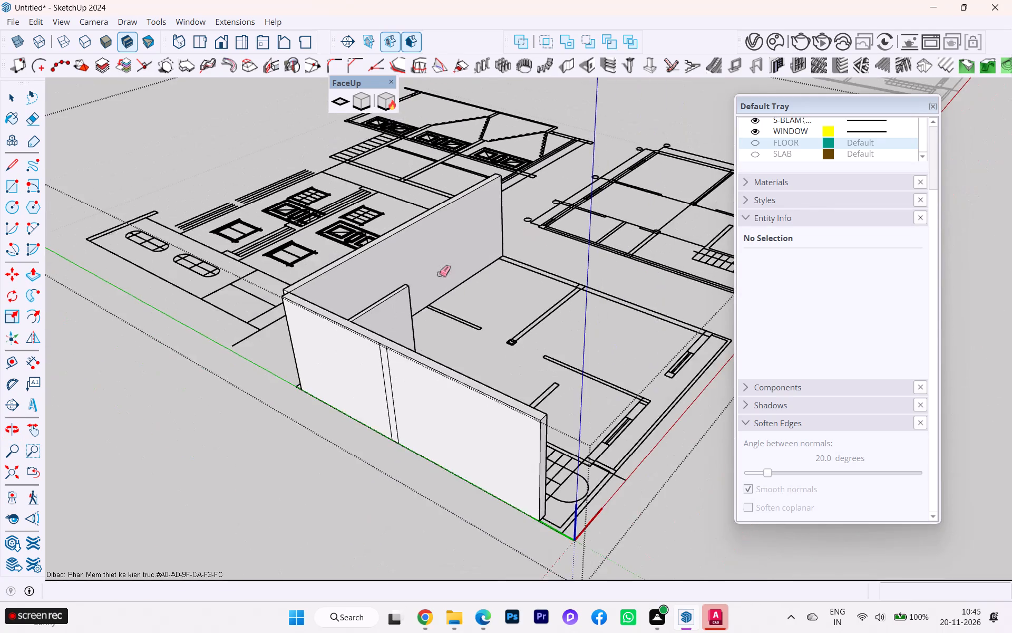
pyautogui.moveTo(307, 298); pyautogui.dragTo(533, 348, button='middle')
pyautogui.scroll(1, 513, 483)
pyautogui.scroll(-1, 502, 490)
pyautogui.scroll(4, 501, 490)
pyautogui.scroll(2, 546, 491)
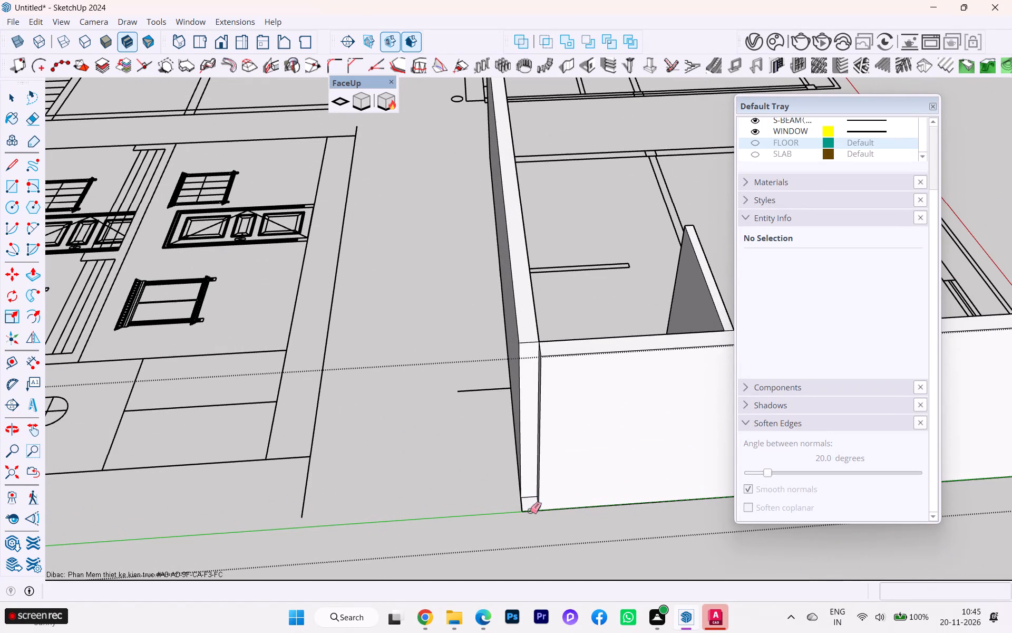
pyautogui.click(28, 270)
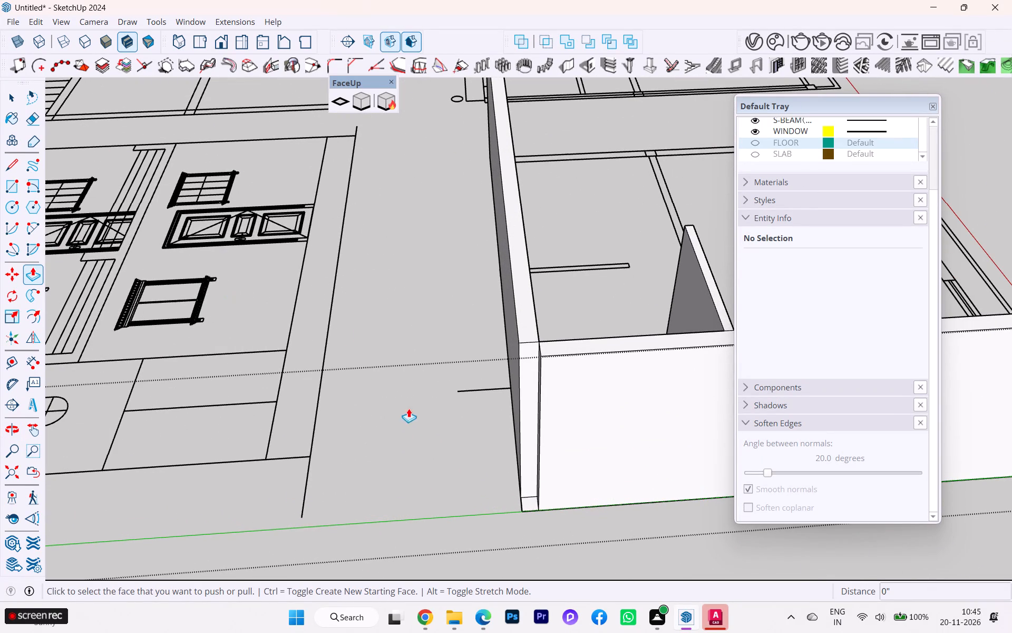
pyautogui.click(530, 500)
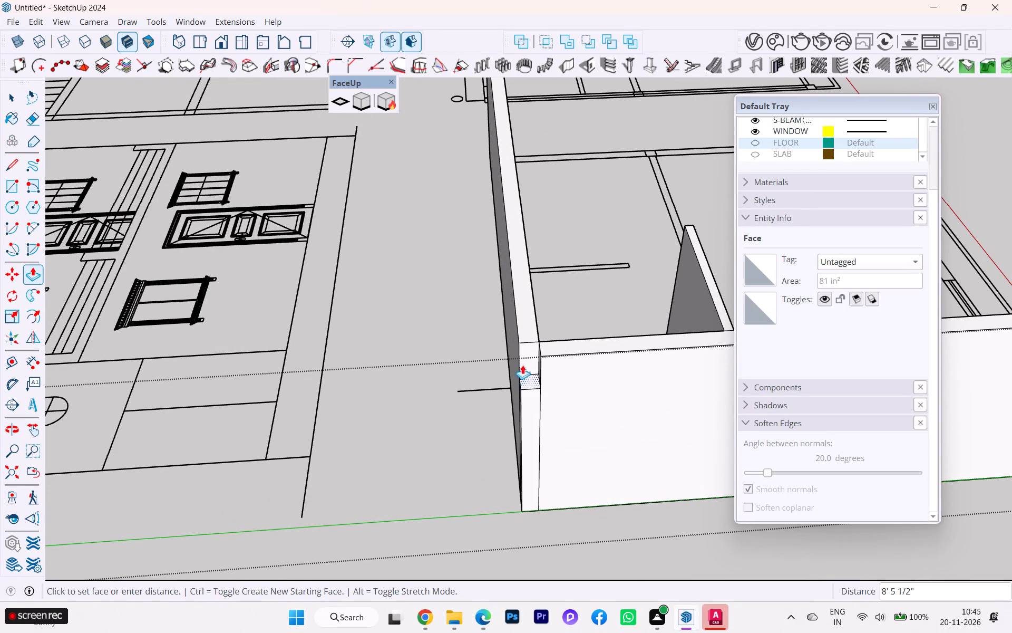
pyautogui.click(542, 351)
# Draw a rectangle about 4' 6" long over the short wall strip that adjoins the rear wall in the corner room.
pyautogui.scroll(1, 569, 343)
pyautogui.scroll(-1, 569, 343)
pyautogui.scroll(4, 569, 343)
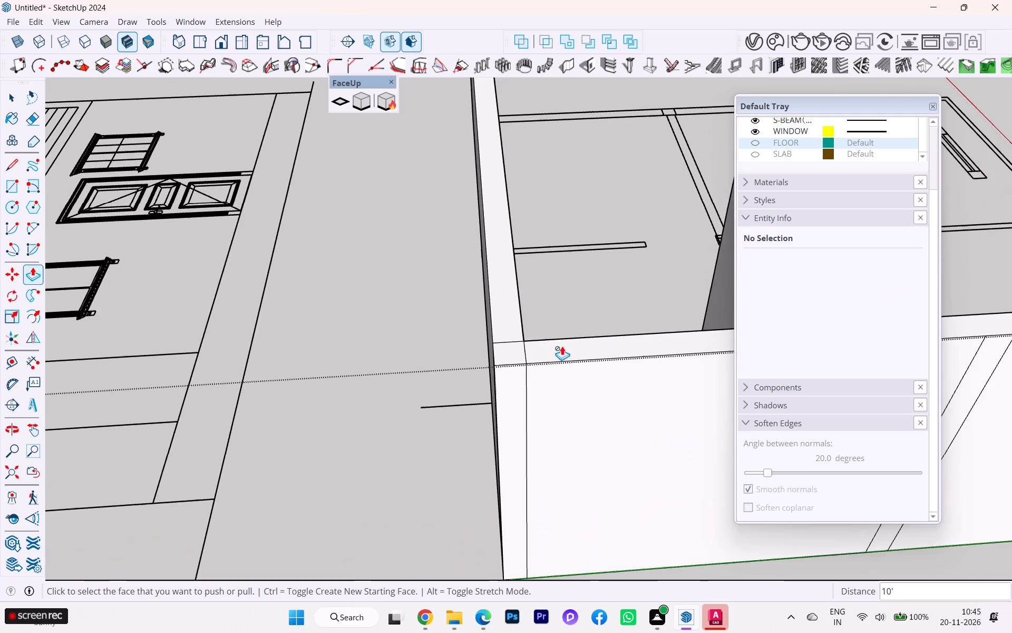
pyautogui.scroll(-3, 377, 324)
pyautogui.scroll(1, 347, 321)
pyautogui.scroll(-1, 343, 320)
pyautogui.scroll(-3, 261, 302)
pyautogui.moveTo(481, 286); pyautogui.dragTo(106, 319, button='middle')
pyautogui.scroll(-2, 641, 335)
pyautogui.moveTo(642, 335); pyautogui.dragTo(266, 319, button='middle')
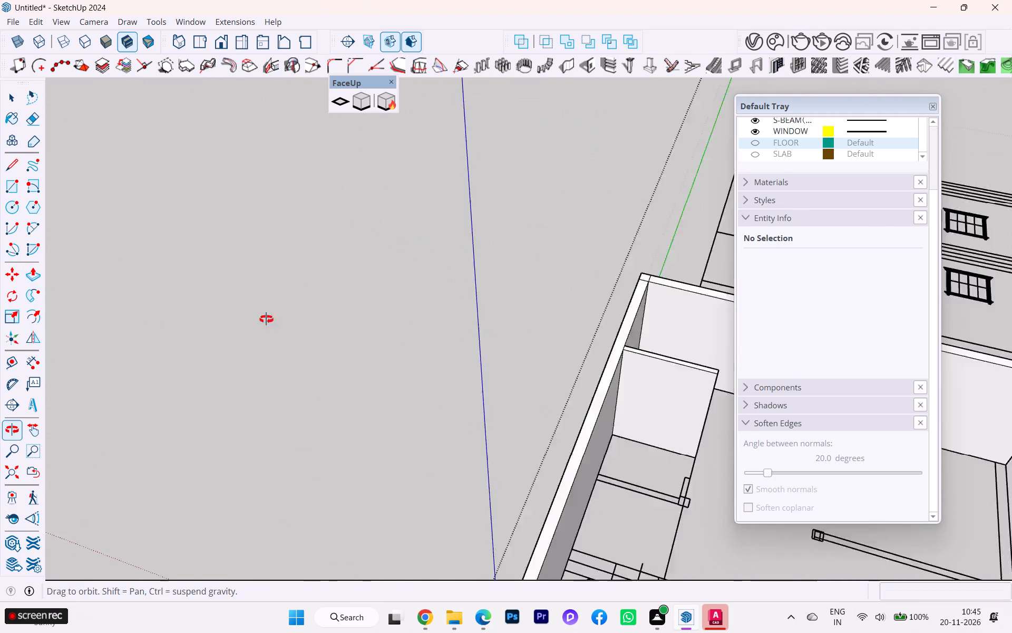
pyautogui.moveTo(266, 319); pyautogui.dragTo(176, 318, button='middle')
pyautogui.scroll(2, 240, 267)
pyautogui.scroll(-4, 240, 267)
pyautogui.scroll(-3, 451, 280)
pyautogui.scroll(3, 452, 280)
pyautogui.scroll(-4, 274, 256)
pyautogui.scroll(5, 687, 428)
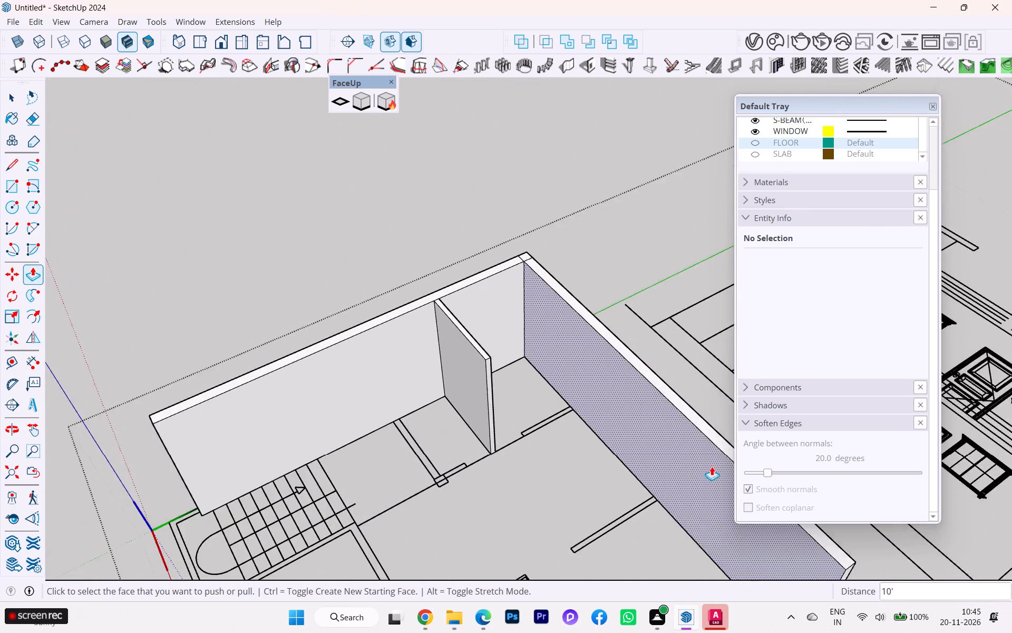
pyautogui.scroll(5, 565, 424)
pyautogui.press('r')
pyautogui.scroll(3, 559, 420)
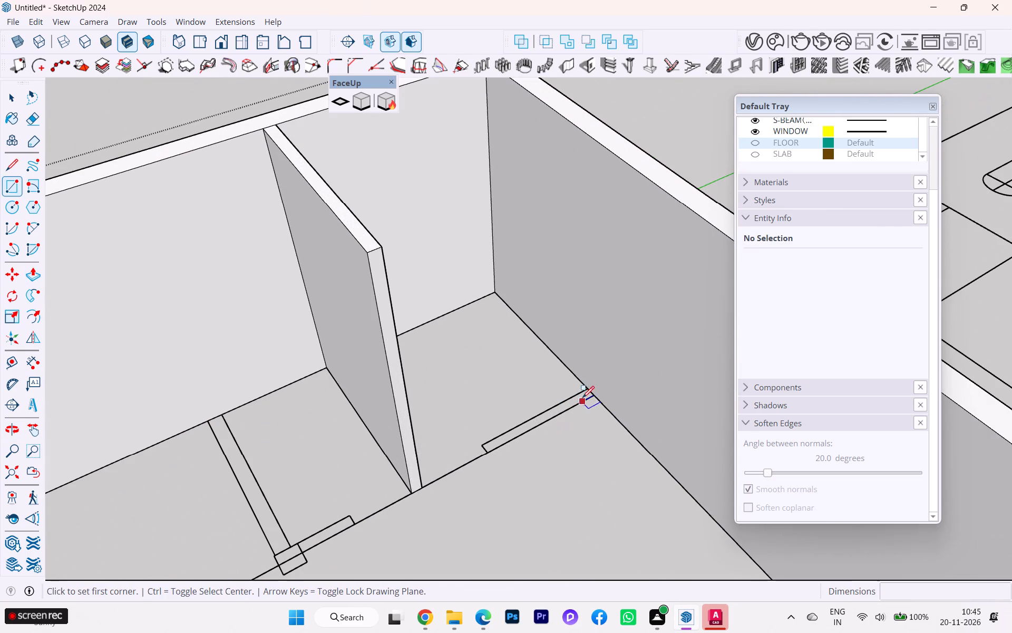
pyautogui.click(586, 388)
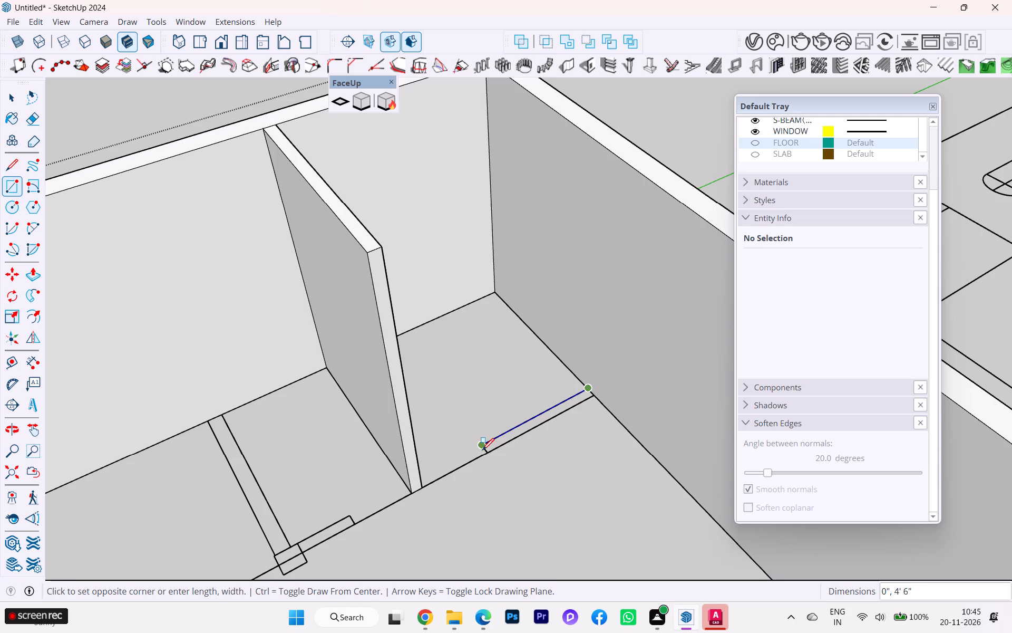
pyautogui.click(490, 455)
# Delete the floor face filling the small corner room, keeping the short wall strip's face.
pyautogui.scroll(3, 512, 429)
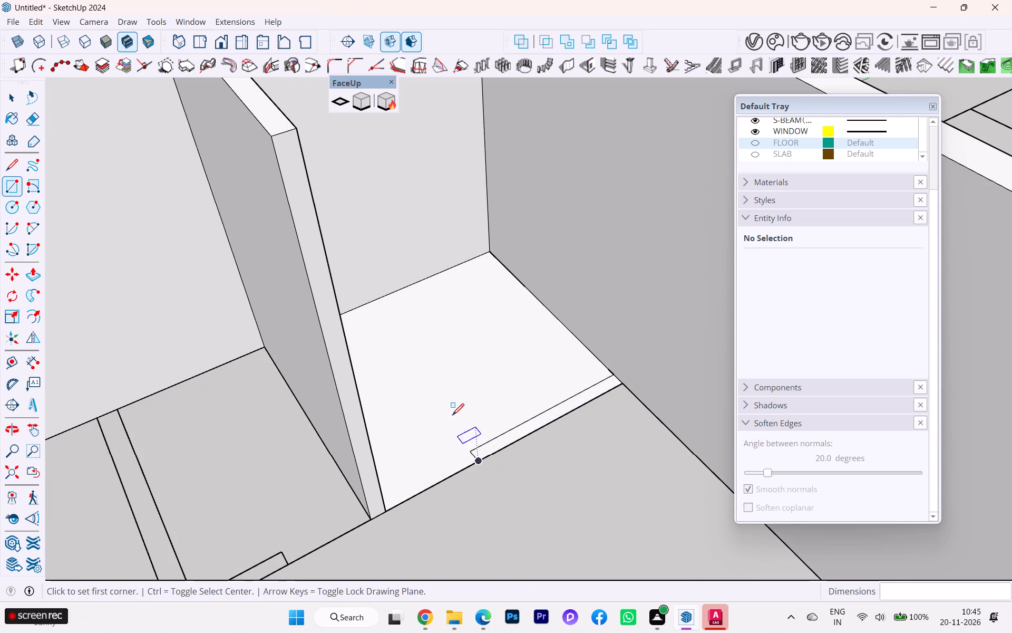
pyautogui.click(3, 101)
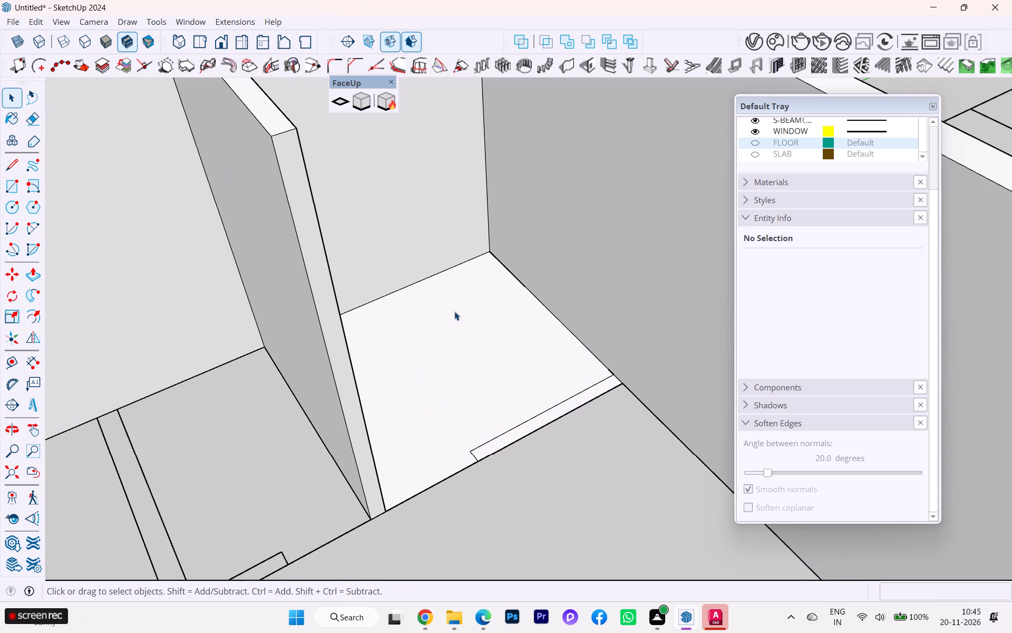
pyautogui.click(455, 314)
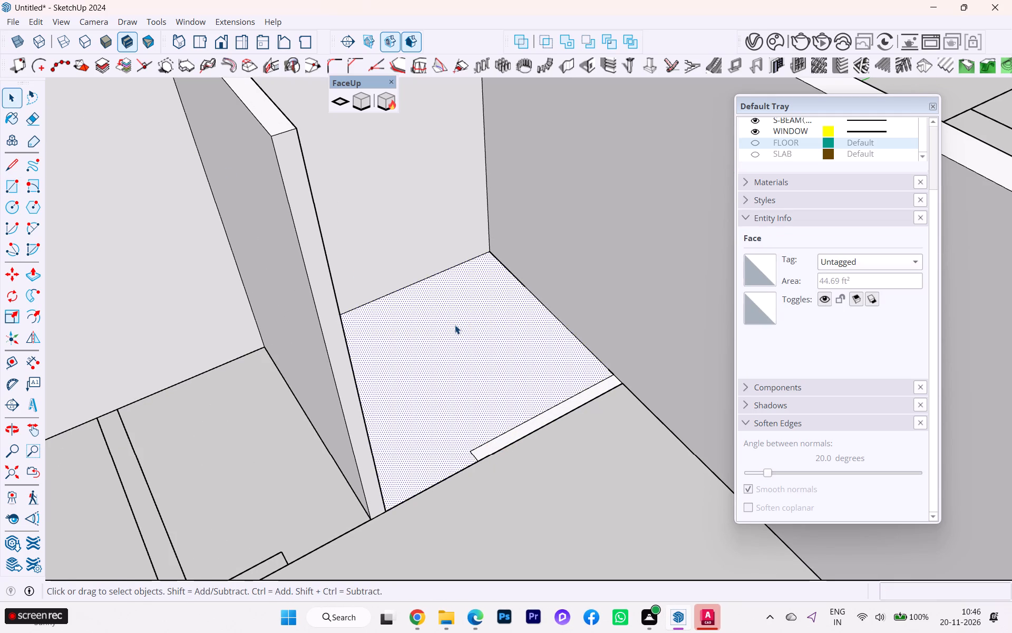
pyautogui.press('Delete')
# Extrude the corner room's short wall strip up to the neighbouring partition's 10' height.
pyautogui.click(531, 425)
pyautogui.press('p')
pyautogui.click(531, 423)
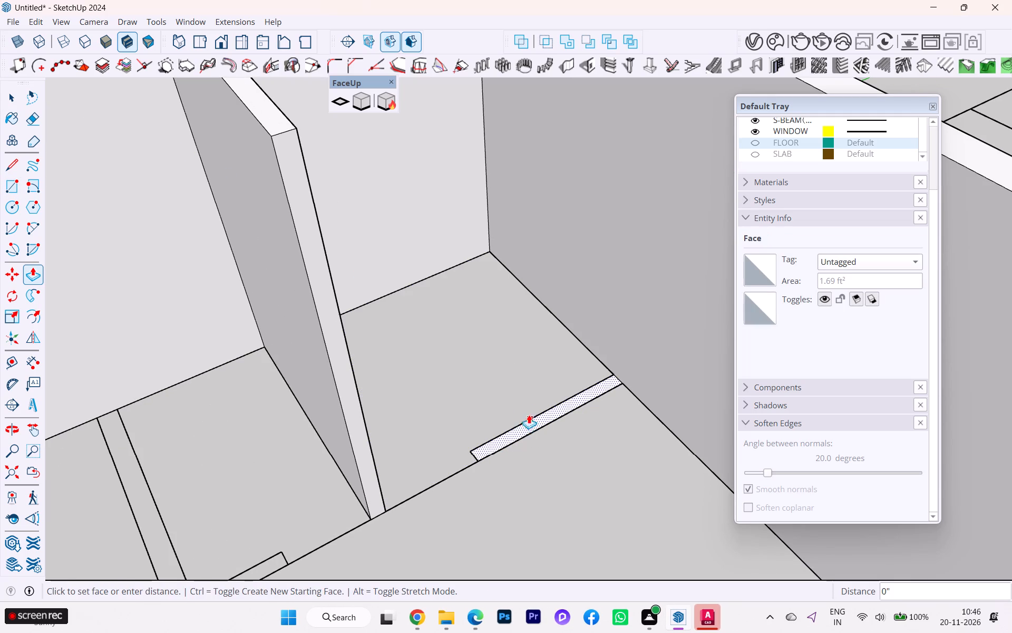
pyautogui.click(275, 135)
pyautogui.scroll(-6, 421, 346)
pyautogui.scroll(1, 425, 361)
pyautogui.scroll(-2, 425, 361)
pyautogui.moveTo(446, 380); pyautogui.dragTo(445, 397, button='middle')
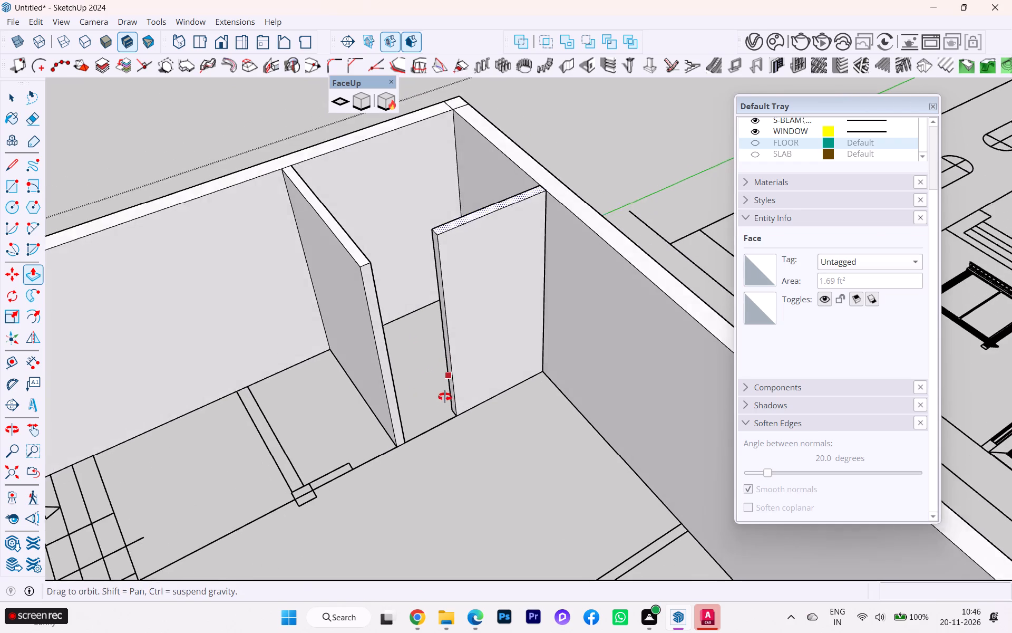
pyautogui.moveTo(445, 397); pyautogui.dragTo(458, 429, button='middle')
pyautogui.click(1, 95)
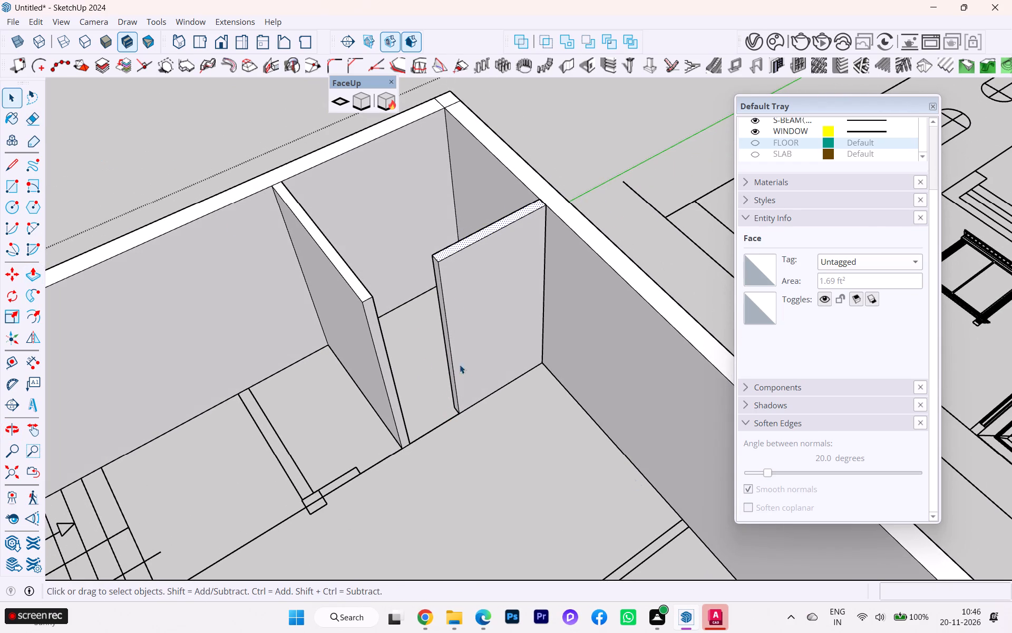
pyautogui.click(757, 556)
pyautogui.click(567, 454)
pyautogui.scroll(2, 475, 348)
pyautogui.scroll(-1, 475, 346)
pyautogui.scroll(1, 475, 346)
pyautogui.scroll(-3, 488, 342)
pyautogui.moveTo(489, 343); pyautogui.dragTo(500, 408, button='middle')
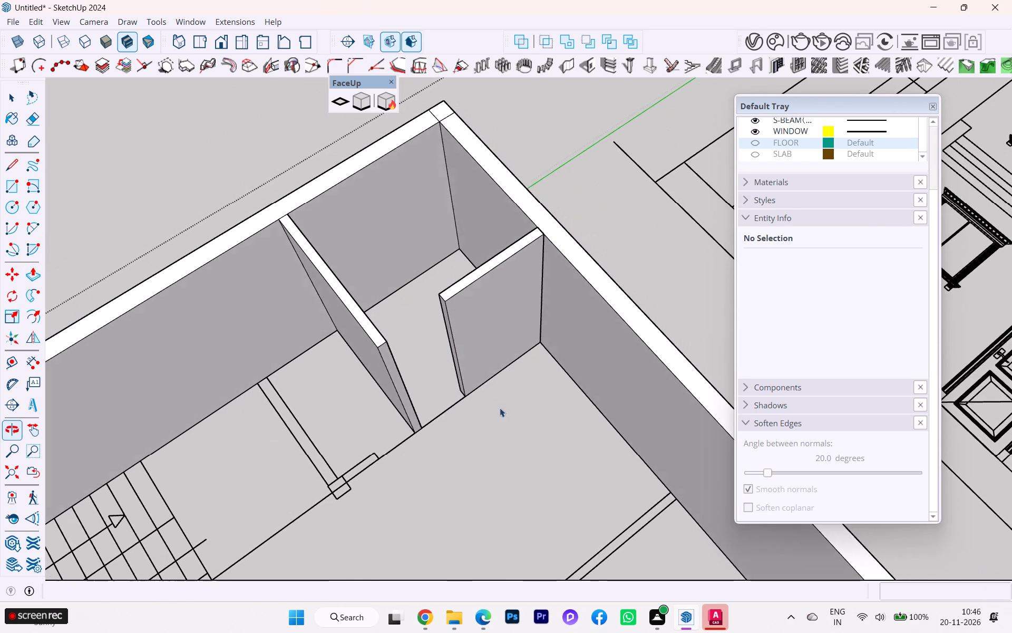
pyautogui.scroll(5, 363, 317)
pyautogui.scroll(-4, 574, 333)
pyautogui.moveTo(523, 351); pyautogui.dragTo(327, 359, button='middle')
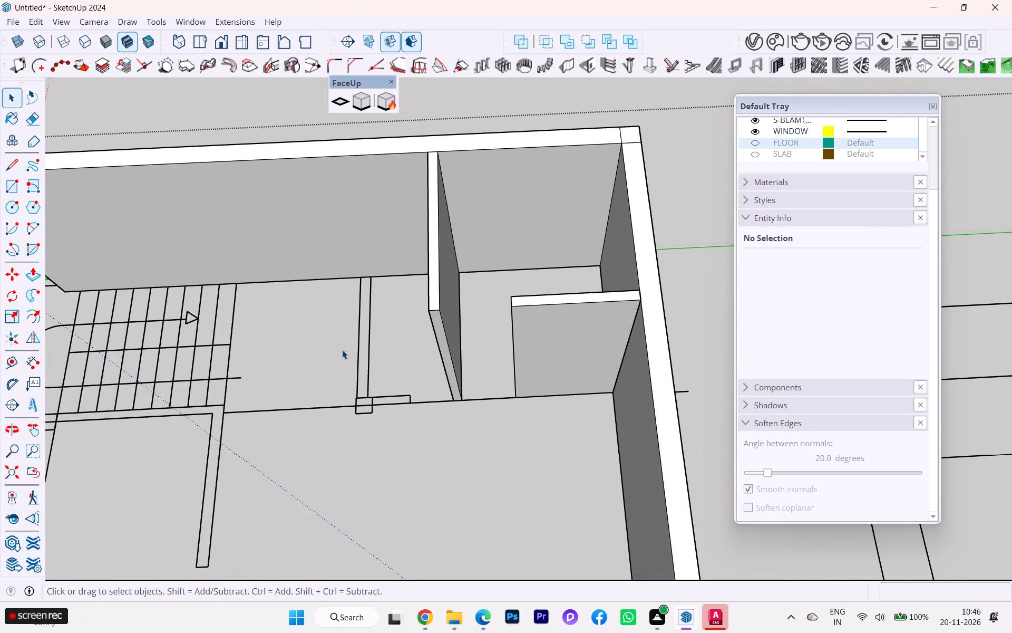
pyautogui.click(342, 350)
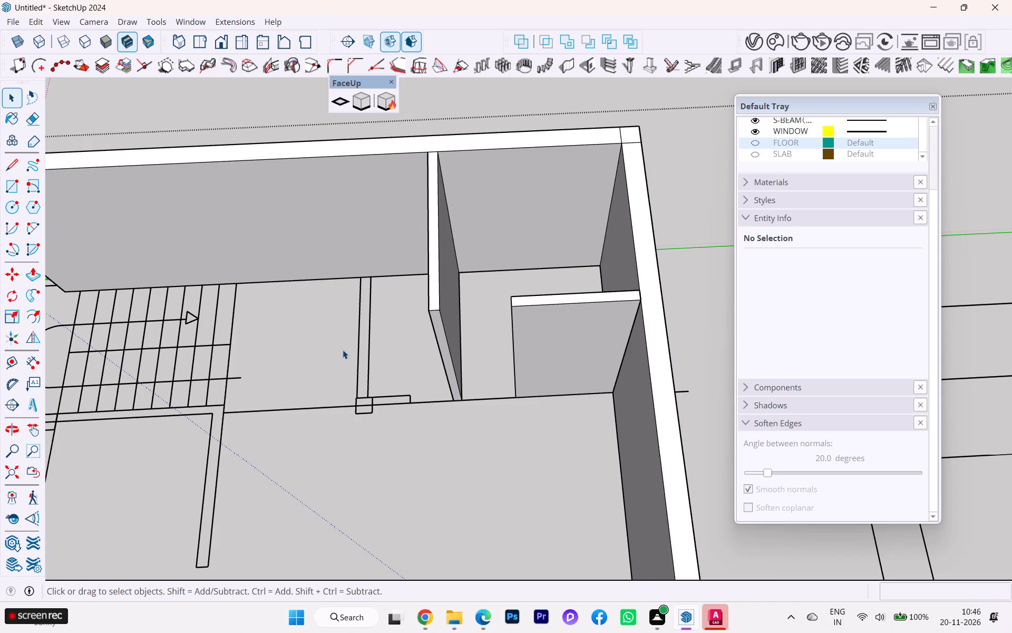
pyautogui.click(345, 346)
# Switch to the AutoCAD house plan to examine the first floor layout around the store room and stairs.
pyautogui.click(712, 620)
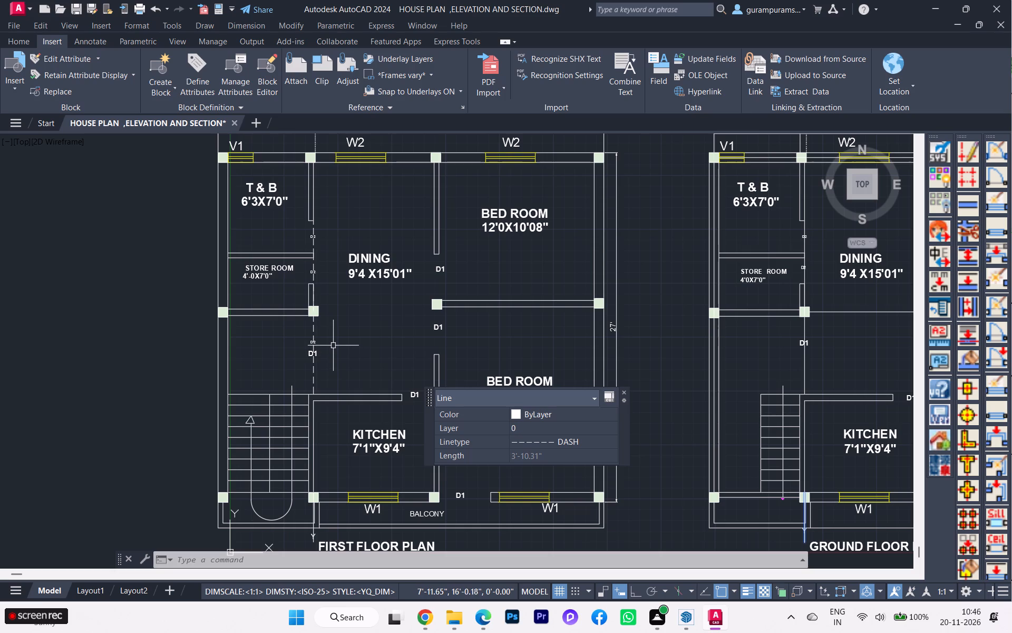
# Return from the AutoCAD plan to the SketchUp model and make the FLOOR tag visible.
pyautogui.scroll(-2, 340, 337)
pyautogui.scroll(1, 388, 348)
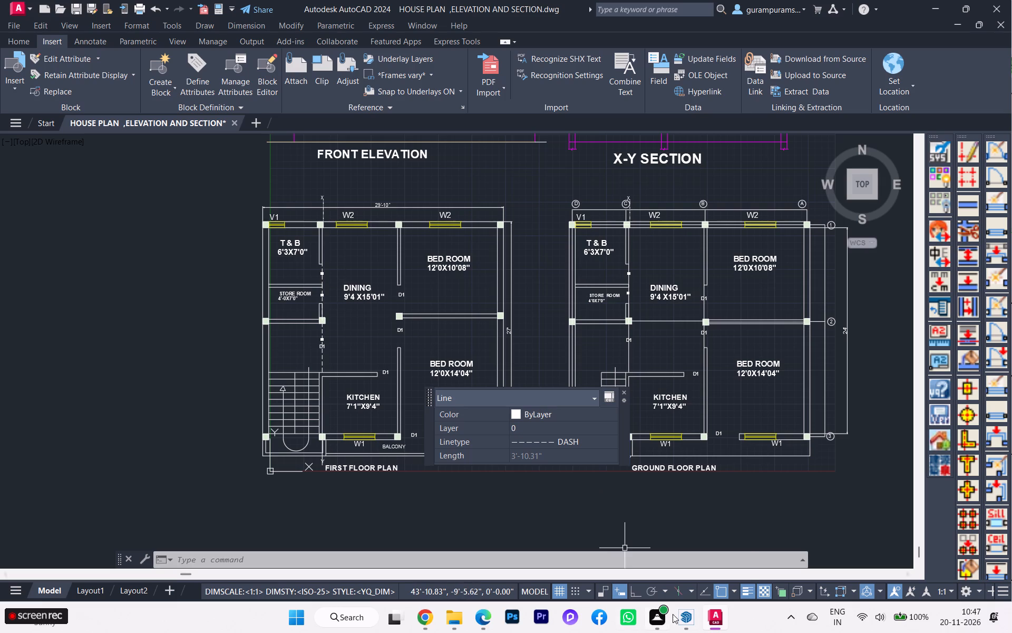
pyautogui.click(703, 568)
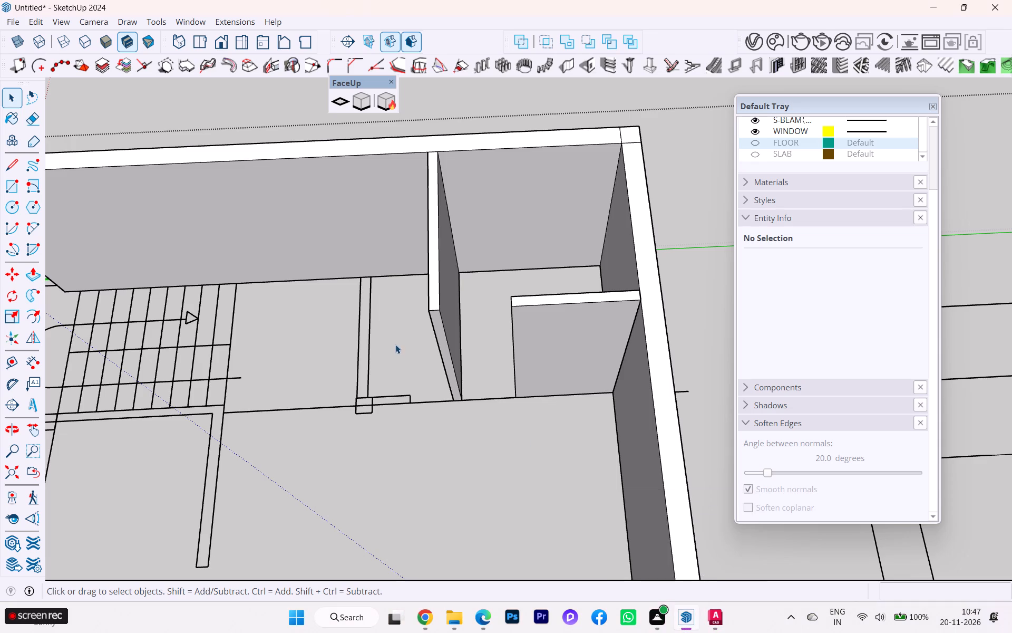
pyautogui.scroll(-2, 436, 351)
pyautogui.moveTo(436, 351); pyautogui.dragTo(524, 369, button='middle')
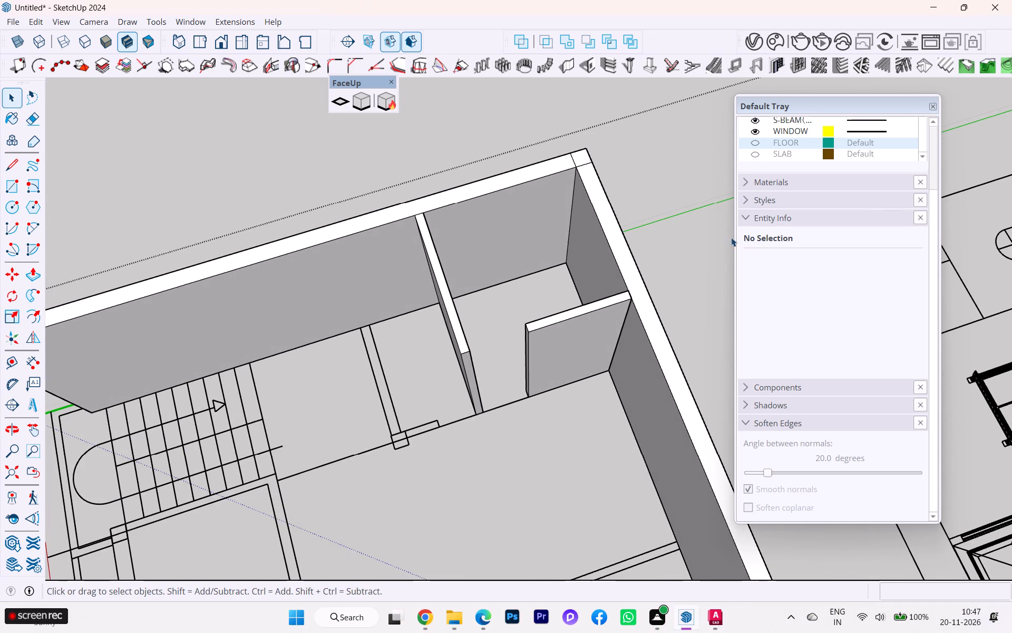
pyautogui.click(754, 142)
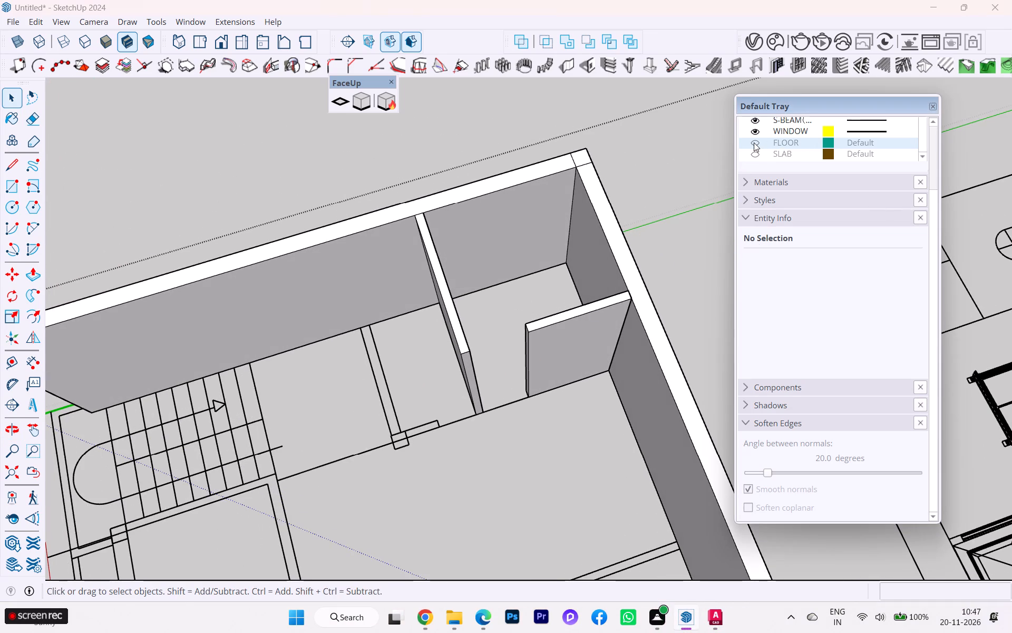
pyautogui.click(754, 142)
pyautogui.scroll(-4, 516, 186)
pyautogui.scroll(1, 516, 187)
pyautogui.scroll(-12, 515, 189)
pyautogui.scroll(1, 485, 194)
pyautogui.scroll(-9, 485, 194)
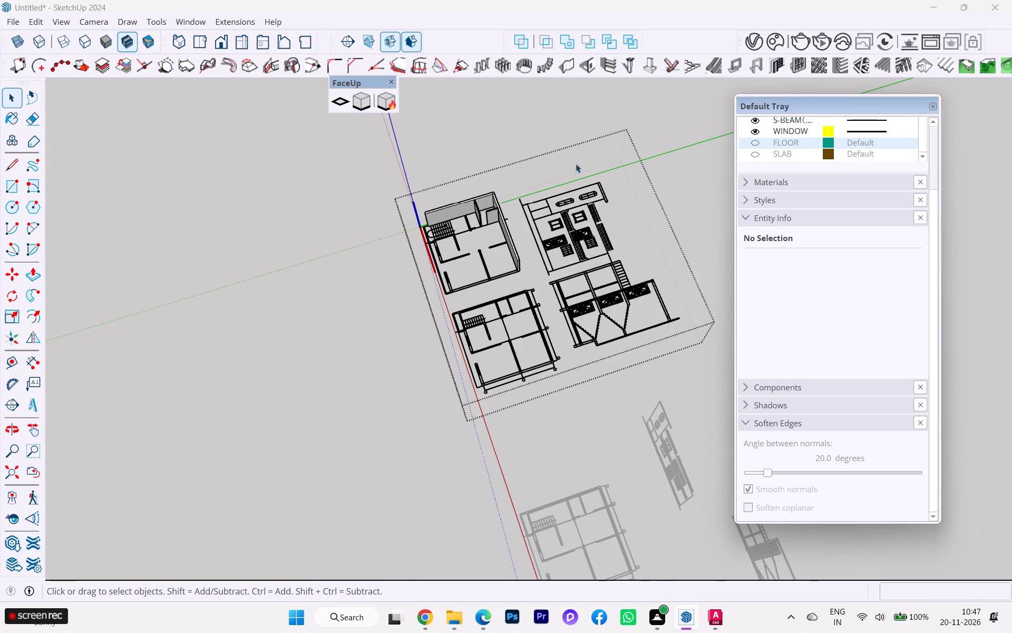
pyautogui.click(752, 143)
# Move the FLOOR group about 160' from the farthest plan copy onto the plan with the extruded walls near the origin.
pyautogui.scroll(-1, 437, 148)
pyautogui.scroll(2, 437, 148)
pyautogui.scroll(-3, 437, 148)
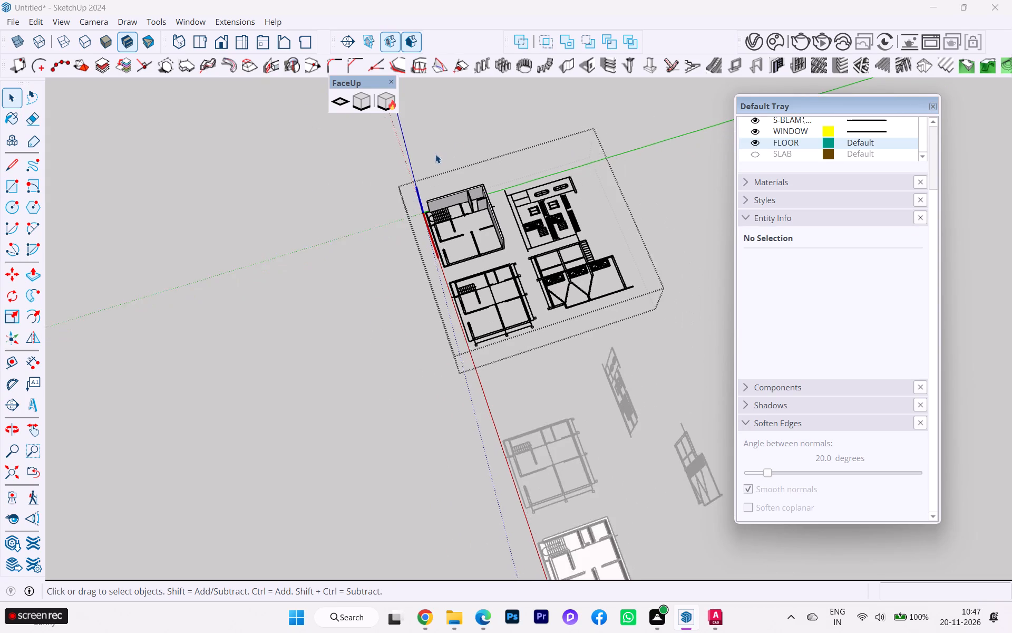
pyautogui.scroll(-1, 435, 154)
pyautogui.scroll(-2, 461, 260)
pyautogui.scroll(2, 459, 267)
pyautogui.scroll(-2, 459, 267)
pyautogui.moveTo(470, 267); pyautogui.dragTo(787, 176, button='middle')
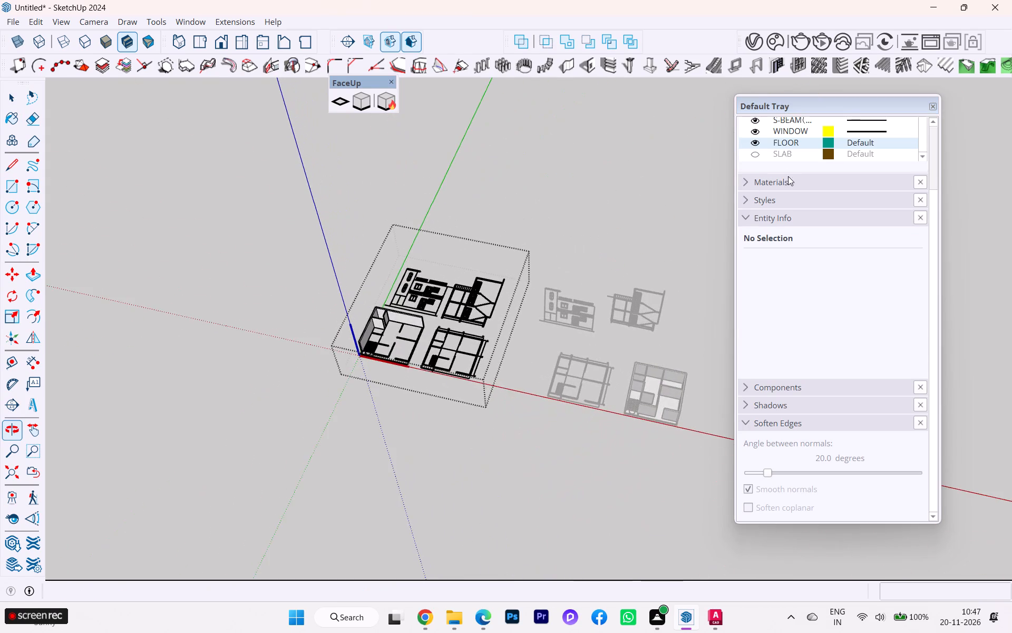
pyautogui.scroll(5, 348, 399)
pyautogui.scroll(-1, 371, 367)
pyautogui.scroll(2, 371, 367)
pyautogui.scroll(-1, 350, 343)
pyautogui.click(327, 389)
pyautogui.scroll(-4, 310, 356)
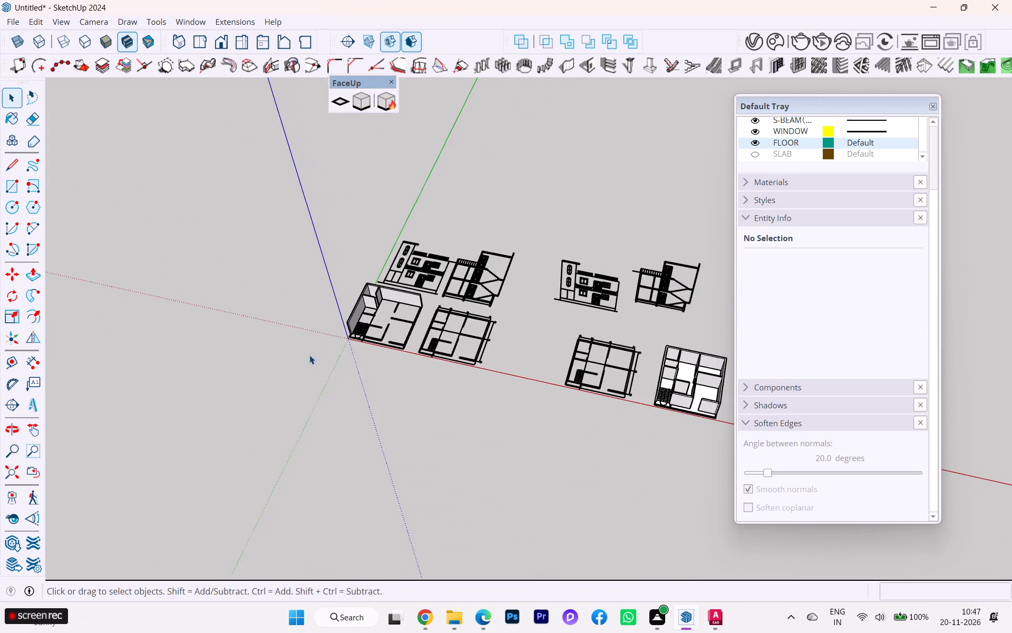
pyautogui.scroll(5, 699, 426)
pyautogui.scroll(-2, 697, 402)
pyautogui.scroll(4, 697, 402)
pyautogui.click(693, 410)
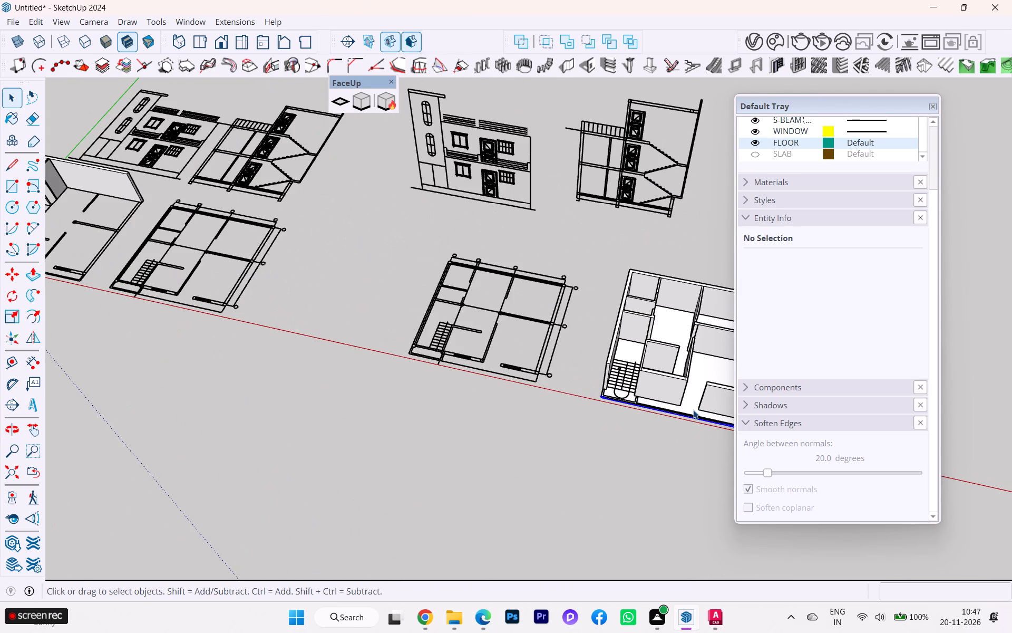
pyautogui.press('m')
pyautogui.click(693, 405)
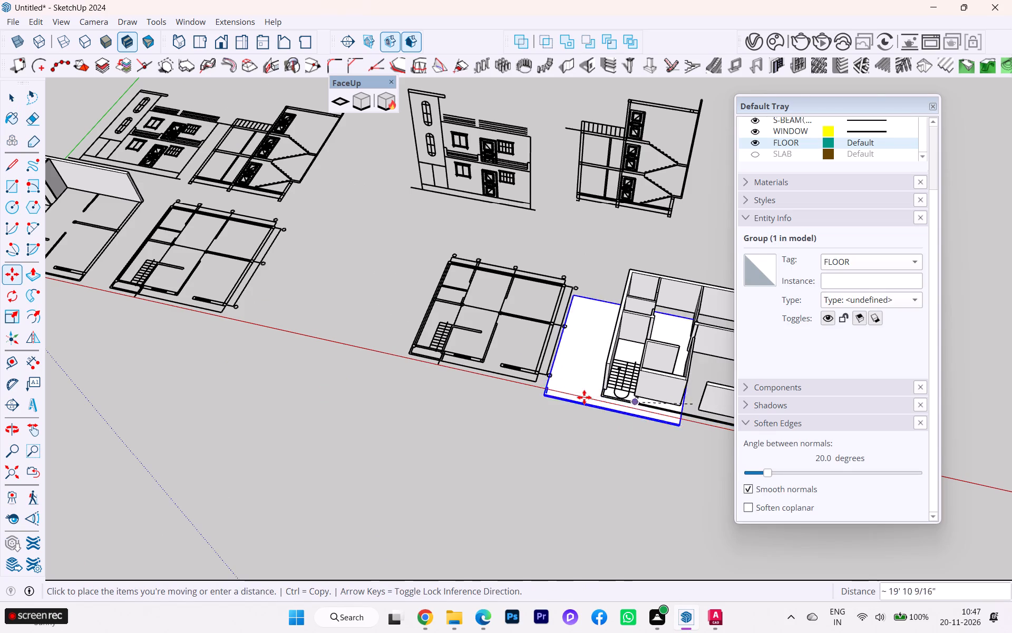
pyautogui.scroll(-6, 501, 381)
pyautogui.scroll(-3, 566, 373)
pyautogui.scroll(6, 333, 360)
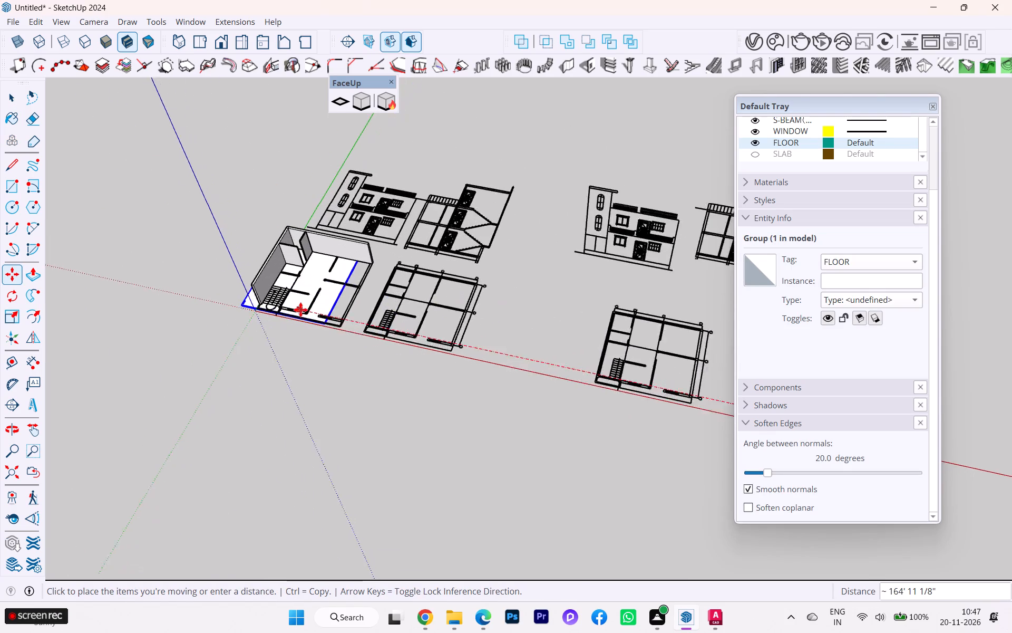
pyautogui.scroll(4, 300, 310)
pyautogui.scroll(-1, 322, 308)
pyautogui.scroll(11, 323, 308)
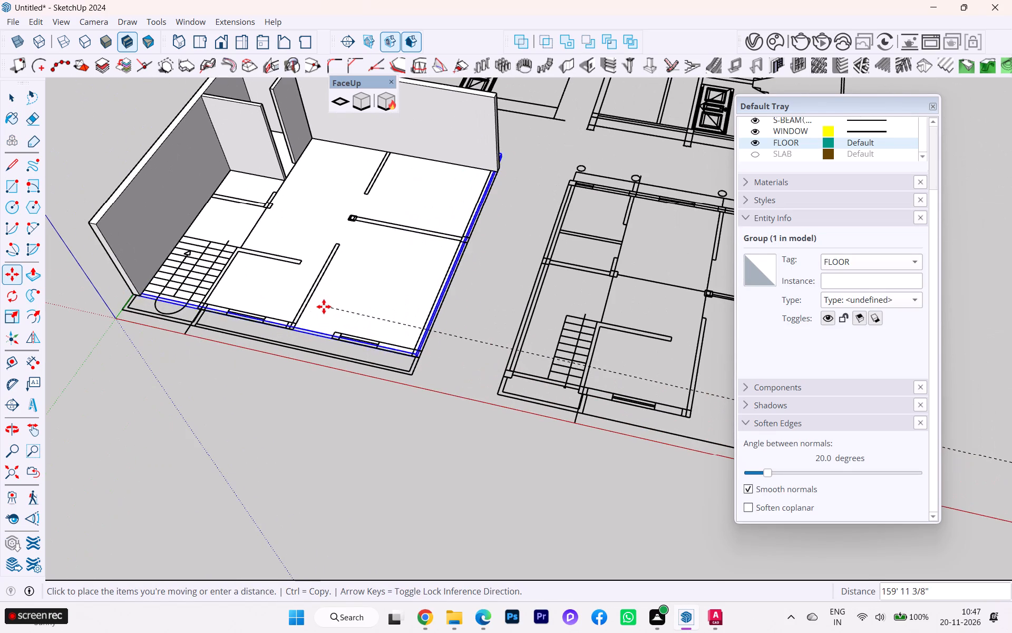
pyautogui.click(320, 305)
# Move the FLOOR group by its corner near the stairs to snap onto the side wall's outer end corner.
pyautogui.scroll(-2, 402, 281)
pyautogui.moveTo(462, 270); pyautogui.dragTo(541, 212, button='middle')
pyautogui.scroll(1, 541, 212)
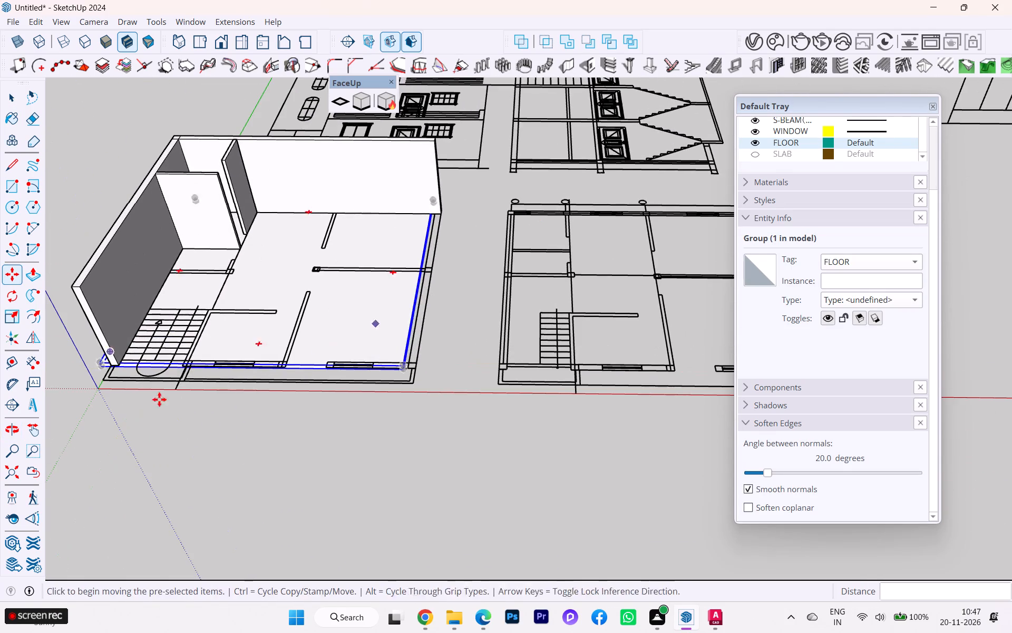
pyautogui.scroll(5, 24, 424)
pyautogui.scroll(-1, 87, 357)
pyautogui.scroll(9, 87, 357)
pyautogui.moveTo(122, 354); pyautogui.dragTo(207, 302, button='middle')
pyautogui.scroll(1, 191, 308)
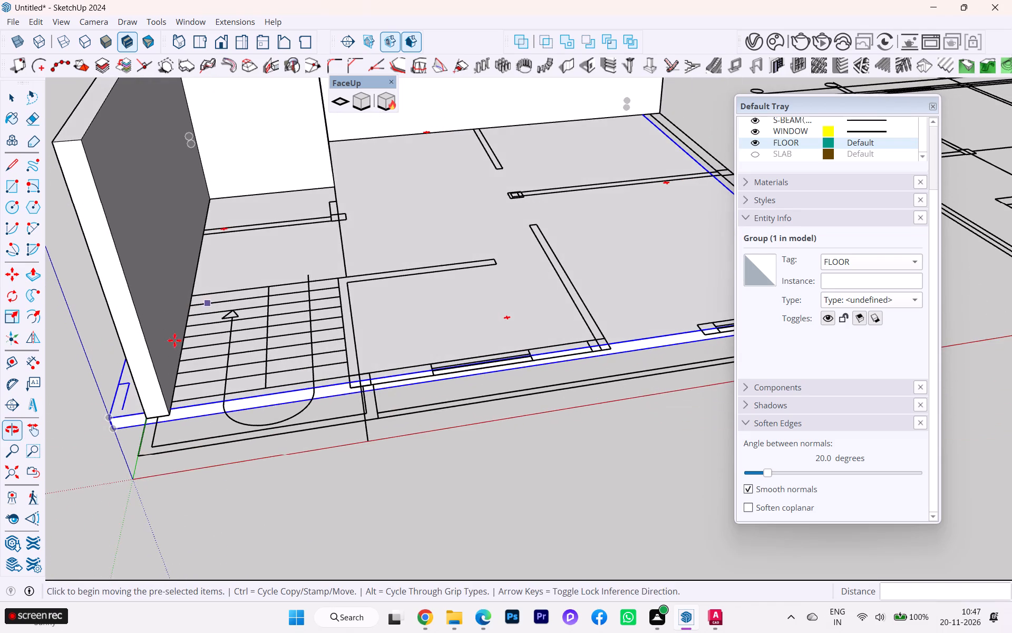
pyautogui.scroll(4, 121, 421)
pyautogui.click(104, 415)
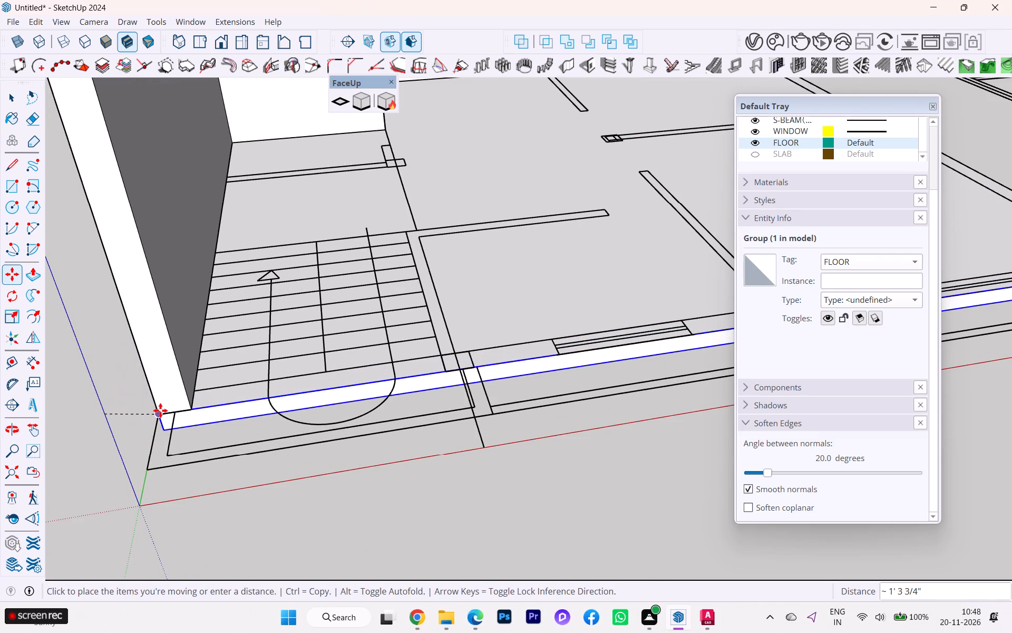
pyautogui.click(160, 410)
# Shift the FLOOR group by its rear corner at the open side onto the rear wall's outer end corner.
pyautogui.scroll(-4, 232, 401)
pyautogui.moveTo(246, 406); pyautogui.dragTo(142, 462, button='middle')
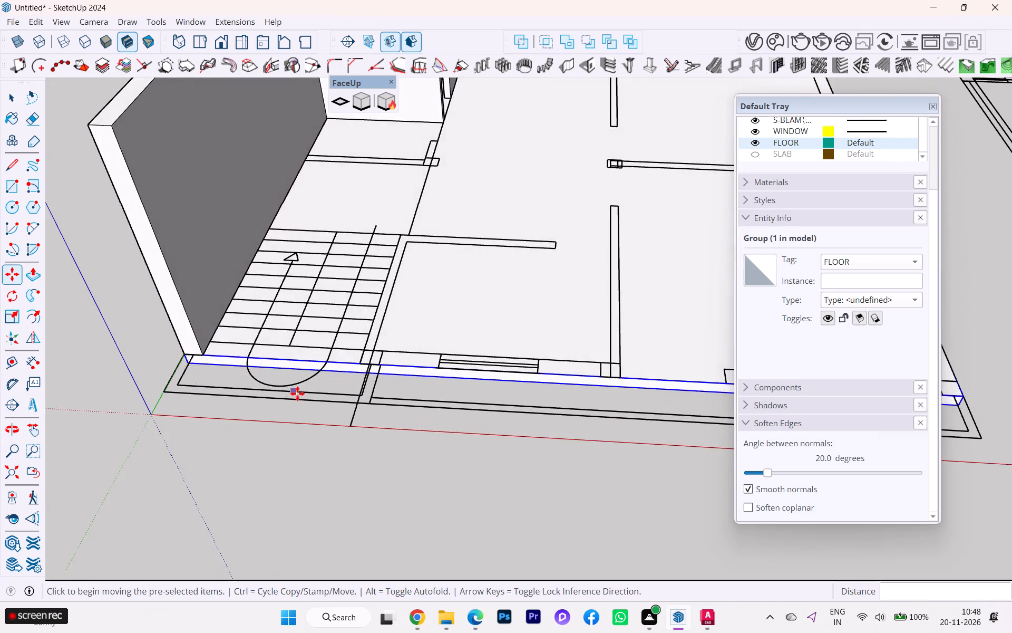
pyautogui.scroll(-7, 297, 394)
pyautogui.scroll(1, 284, 403)
pyautogui.scroll(-2, 284, 403)
pyautogui.scroll(2, 284, 404)
pyautogui.scroll(-1, 279, 418)
pyautogui.scroll(3, 279, 418)
pyautogui.scroll(-2, 279, 418)
pyautogui.scroll(1, 279, 418)
pyautogui.scroll(-4, 279, 418)
pyautogui.moveTo(481, 355); pyautogui.dragTo(102, 335, button='middle')
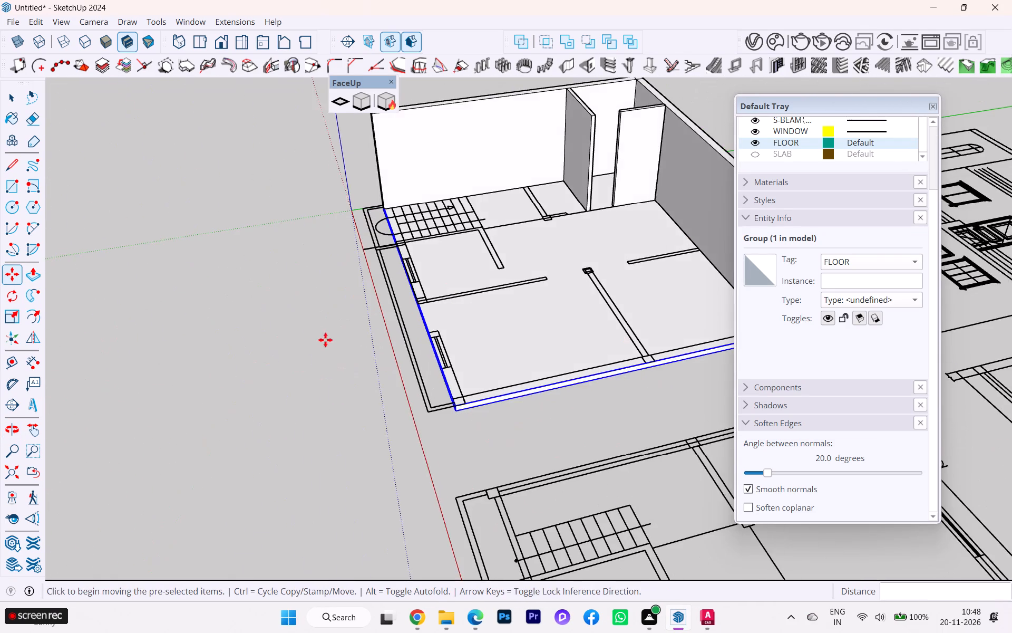
pyautogui.scroll(-3, 323, 341)
pyautogui.scroll(2, 203, 357)
pyautogui.scroll(4, 672, 363)
pyautogui.scroll(-2, 502, 376)
pyautogui.moveTo(226, 371); pyautogui.dragTo(188, 365, button='middle')
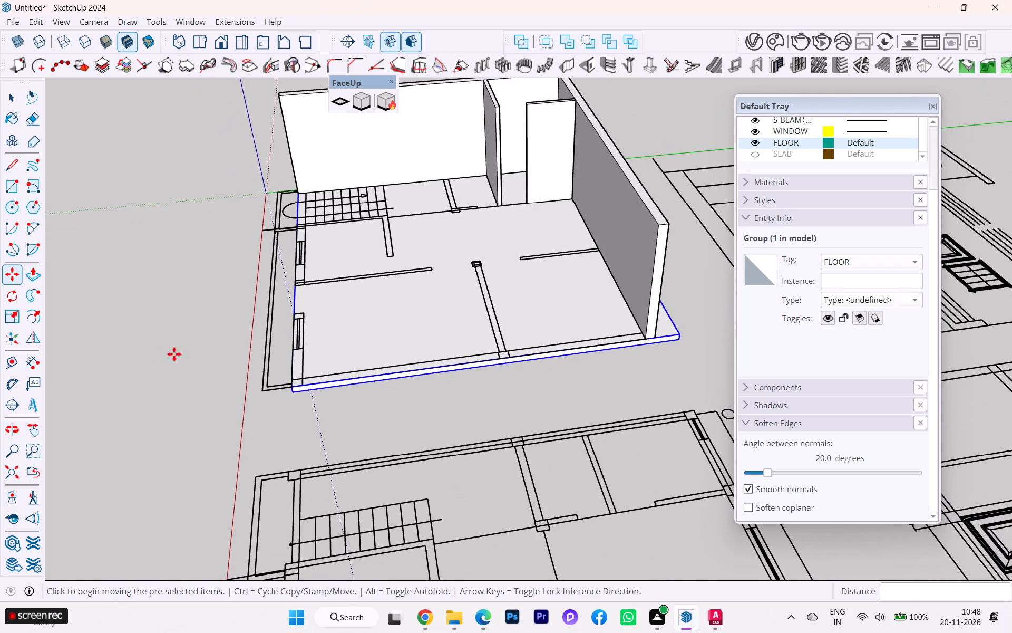
pyautogui.scroll(5, 727, 368)
pyautogui.click(672, 317)
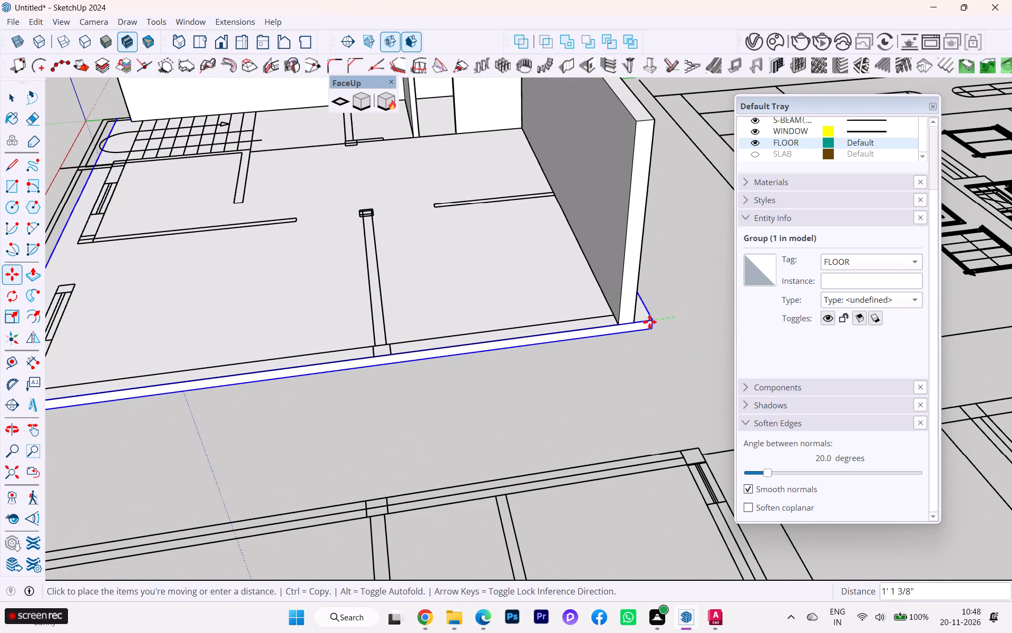
pyautogui.click(635, 327)
# Examine how the floor fits beneath the walls and the partitions around the stairs and corner room.
pyautogui.scroll(-7, 651, 325)
pyautogui.scroll(-1, 488, 356)
pyautogui.moveTo(503, 357); pyautogui.dragTo(655, 373, button='middle')
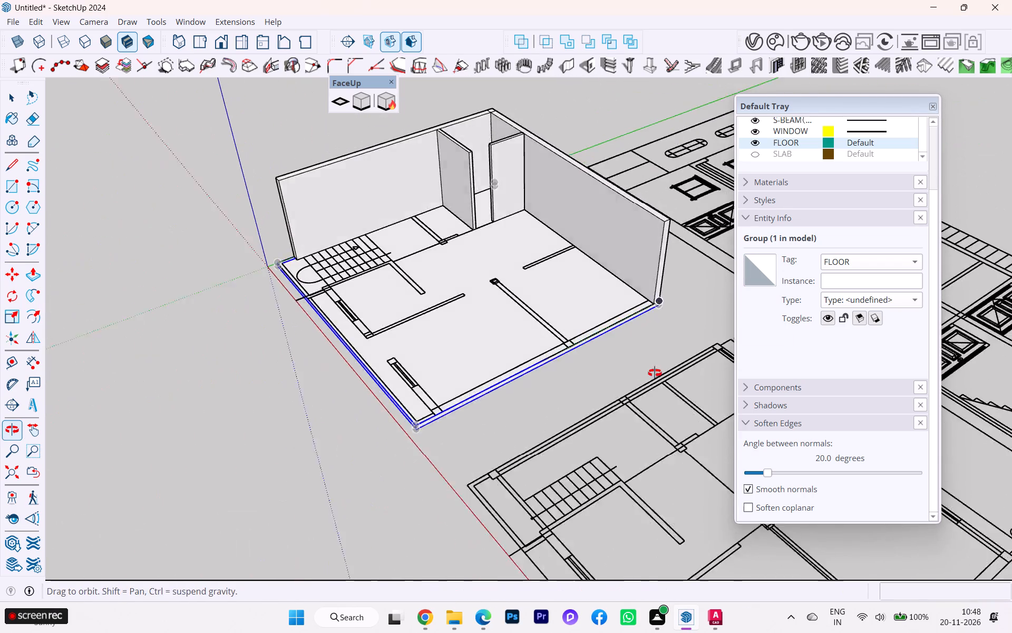
pyautogui.moveTo(655, 373); pyautogui.dragTo(738, 386, button='middle')
pyautogui.moveTo(394, 362); pyautogui.dragTo(641, 409, button='middle')
pyautogui.scroll(-1, 404, 366)
pyautogui.scroll(4, 409, 297)
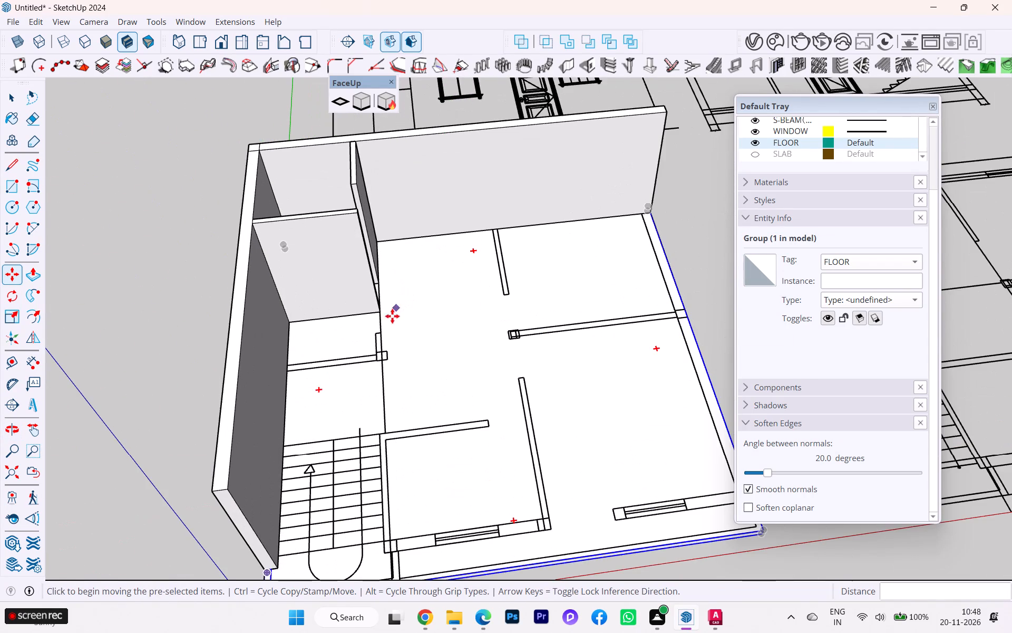
pyautogui.scroll(2, 313, 215)
pyautogui.scroll(-1, 326, 212)
pyautogui.scroll(3, 326, 212)
pyautogui.moveTo(298, 212); pyautogui.dragTo(130, 221, button='middle')
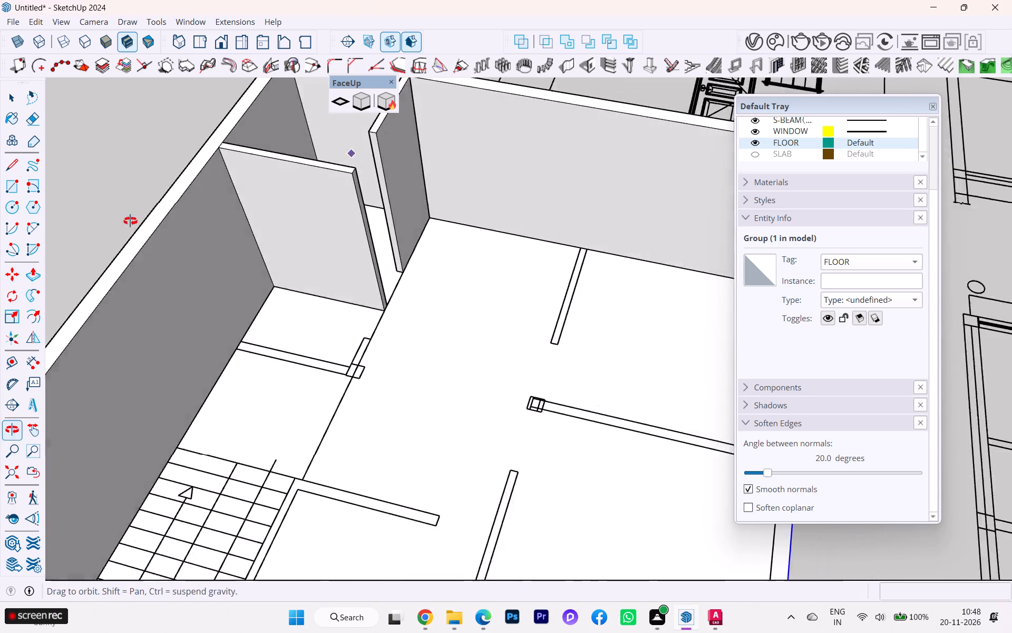
pyautogui.moveTo(130, 221); pyautogui.dragTo(116, 220, button='middle')
pyautogui.scroll(-6, 340, 288)
pyautogui.scroll(1, 340, 288)
pyautogui.scroll(-1, 340, 288)
pyautogui.scroll(-1, 410, 247)
pyautogui.moveTo(396, 175); pyautogui.dragTo(307, 184, button='middle')
pyautogui.scroll(4, 376, 176)
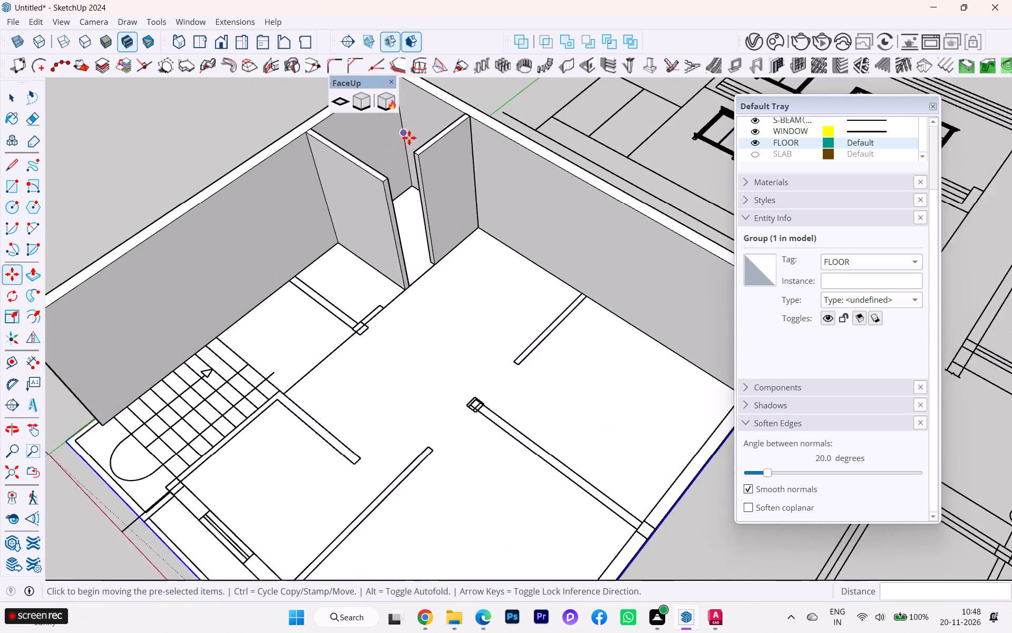
# Inside the wall group, erase the two seam edges on the wall top at the corner room's outer corner.
pyautogui.scroll(4, 446, 124)
pyautogui.moveTo(485, 193); pyautogui.dragTo(712, 235, button='middle')
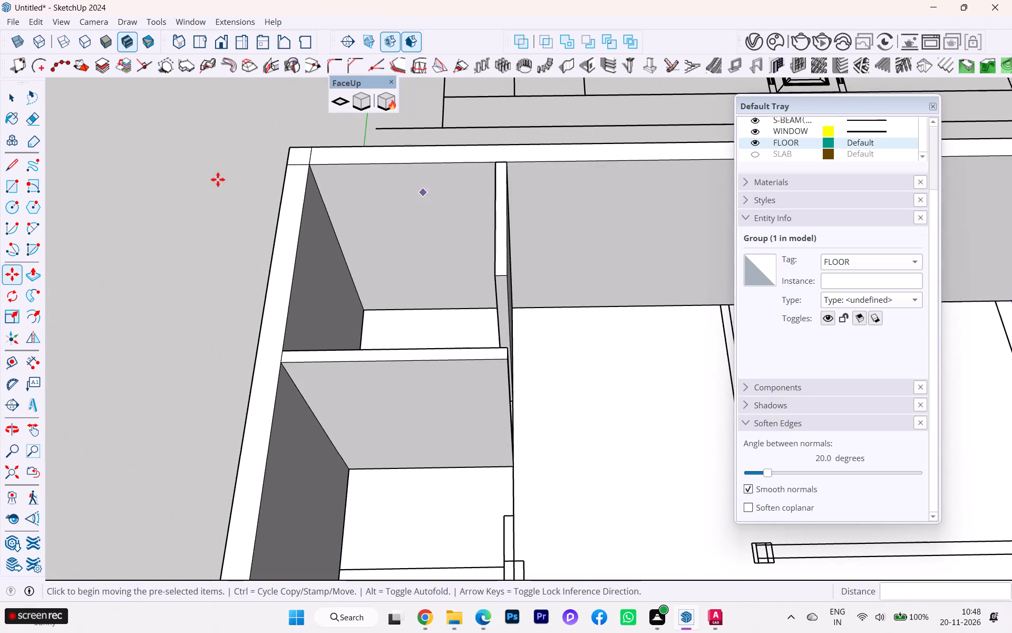
pyautogui.click(14, 95)
pyautogui.click(158, 216)
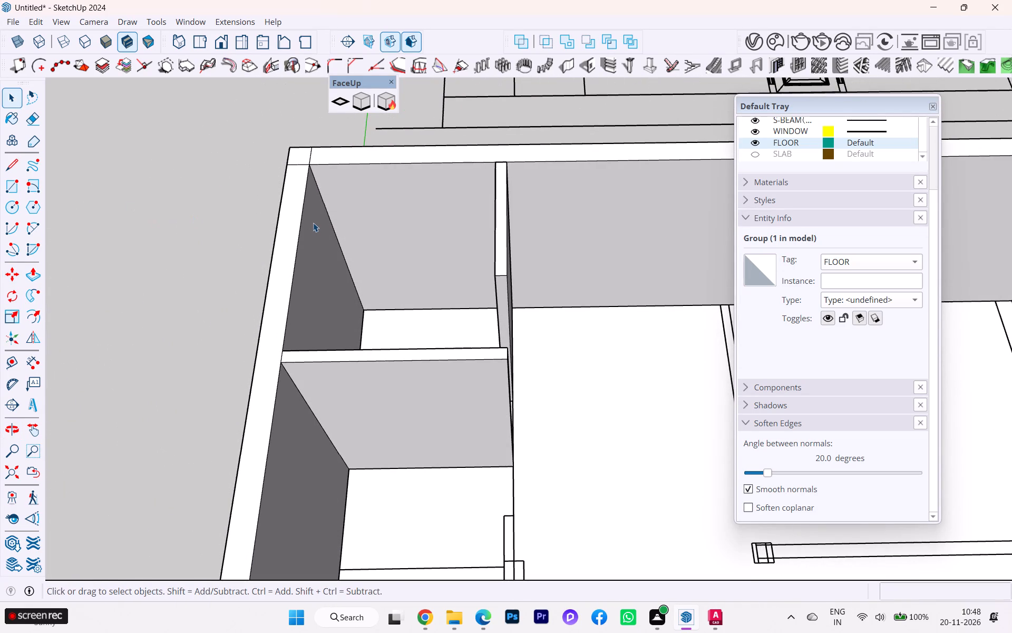
pyautogui.click(313, 223)
pyautogui.doubleClick(313, 228)
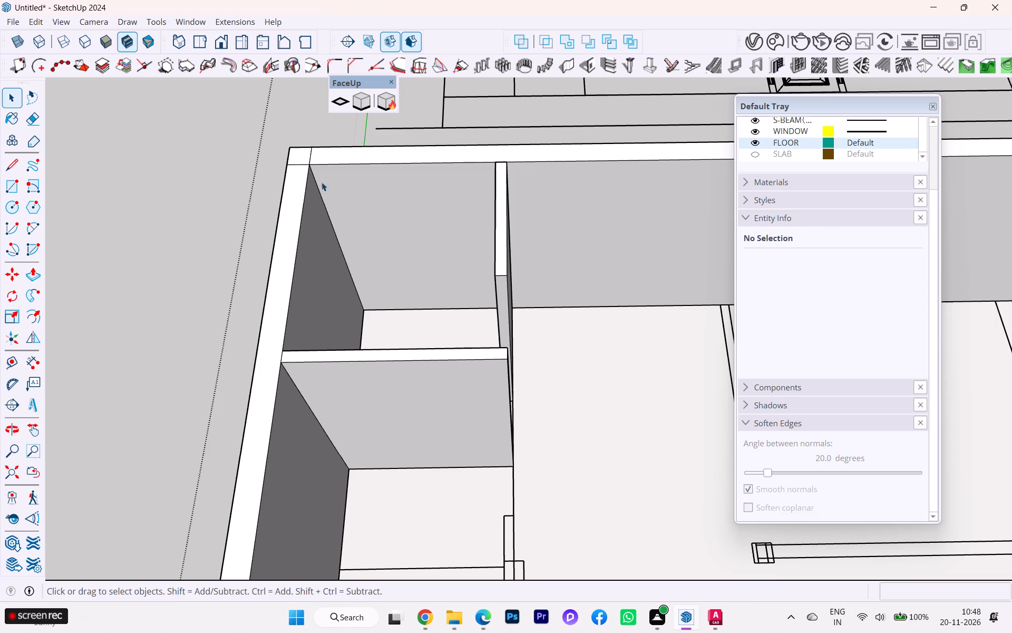
pyautogui.press('e')
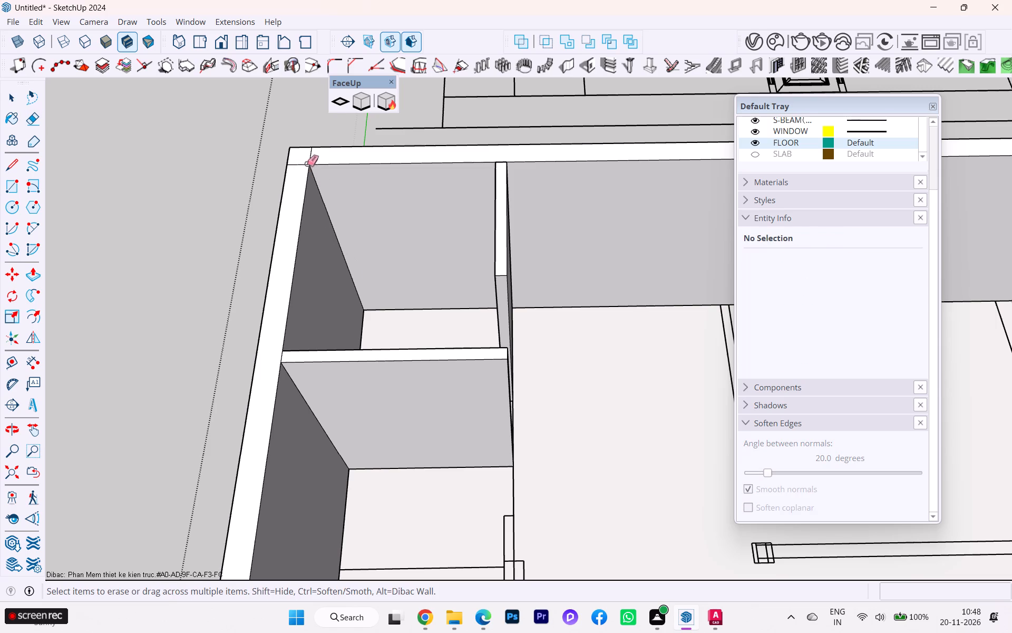
pyautogui.click(310, 159)
pyautogui.click(298, 165)
pyautogui.click(17, 94)
pyautogui.click(185, 226)
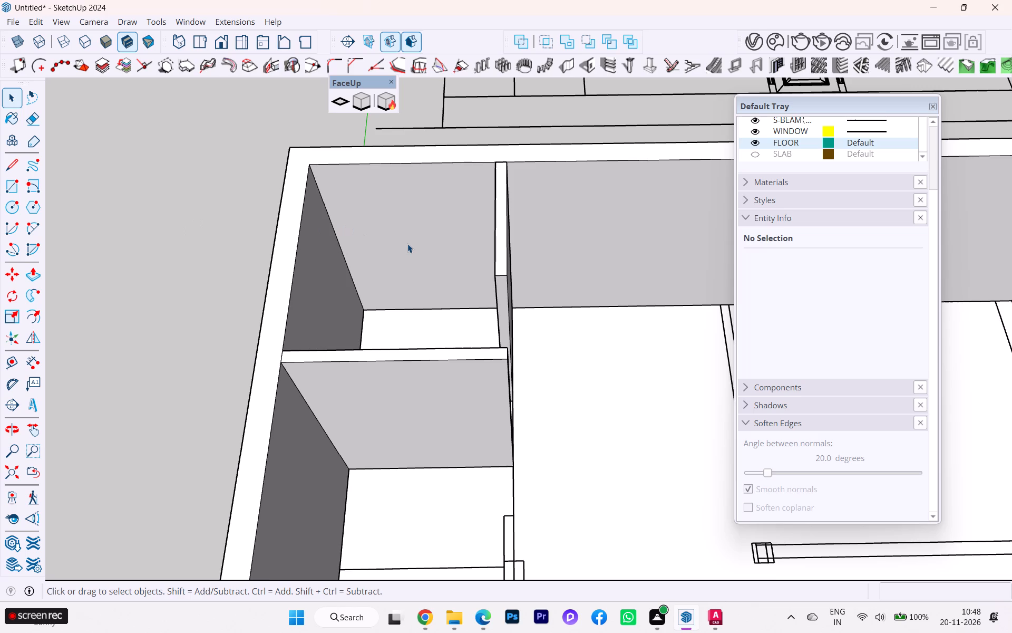
# Set up a wall opening 2' wide and 1' high with the Create Wall Opening tool and start placing it.
pyautogui.scroll(-1, 461, 230)
pyautogui.scroll(-2, 317, 260)
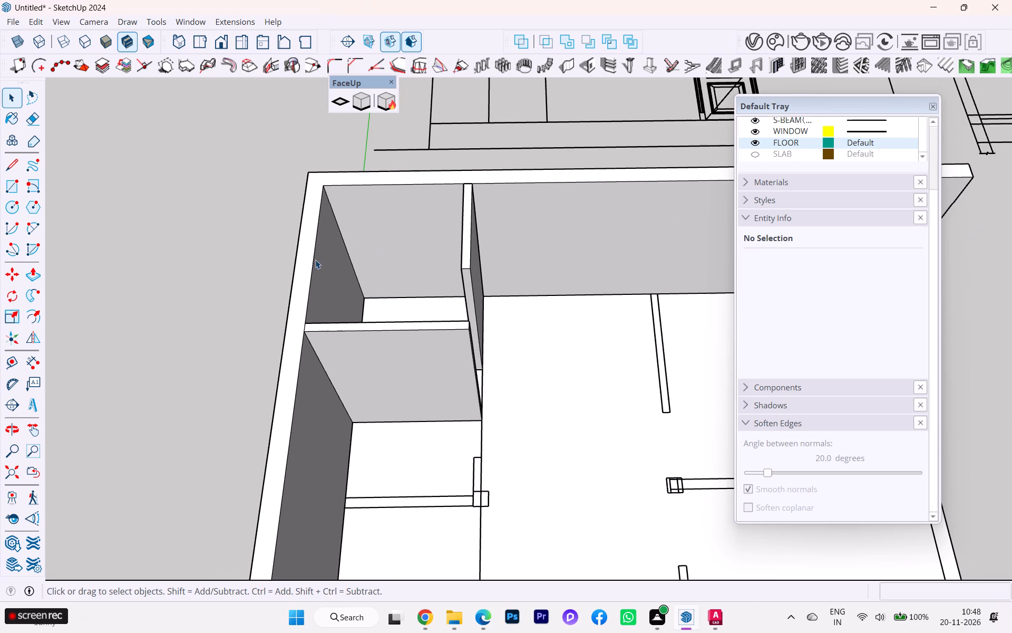
pyautogui.moveTo(339, 249); pyautogui.dragTo(357, 242, button='middle')
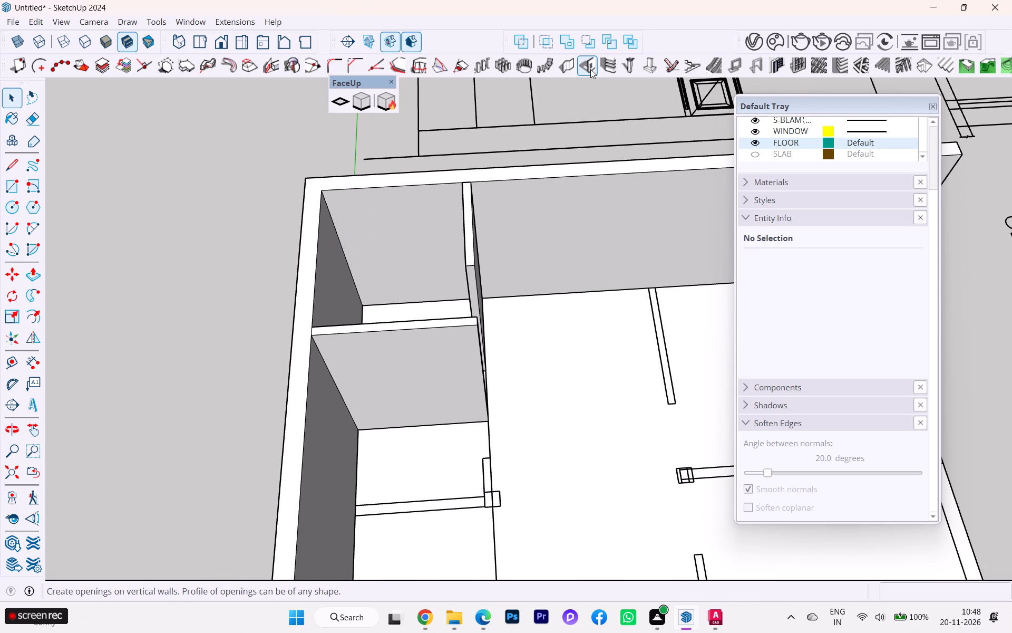
pyautogui.click(595, 66)
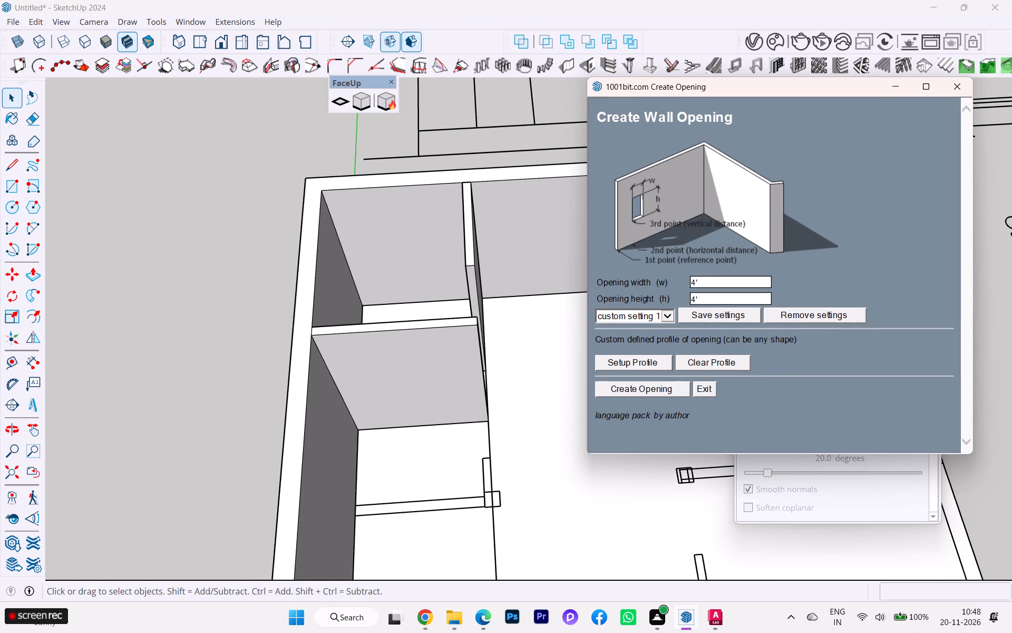
pyautogui.moveTo(686, 279); pyautogui.dragTo(655, 281)
pyautogui.moveTo(699, 276); pyautogui.dragTo(664, 302)
pyautogui.write("2'")
pyautogui.moveTo(711, 299); pyautogui.dragTo(666, 302)
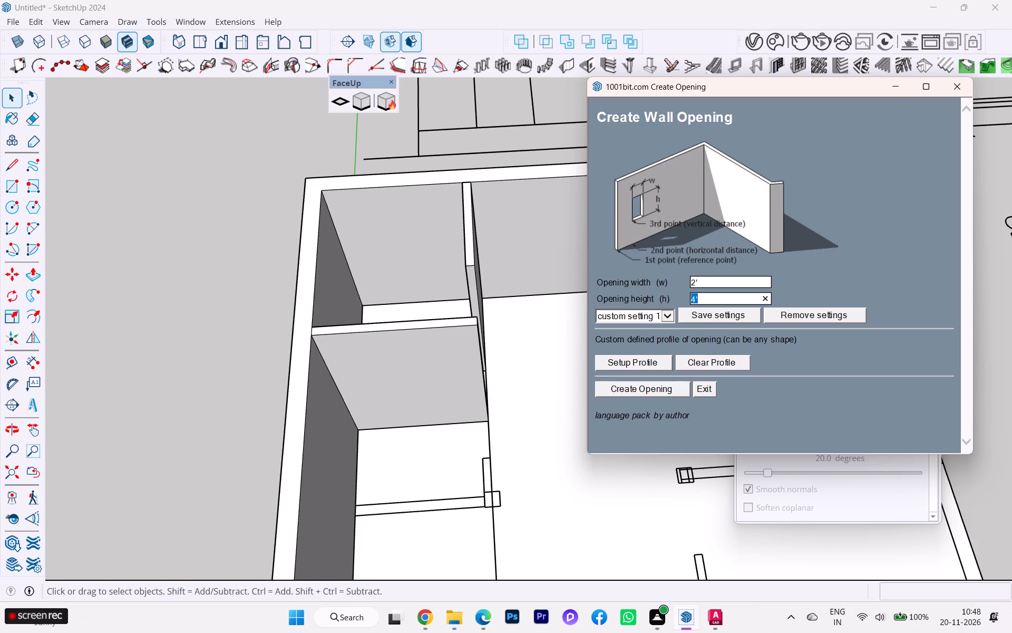
pyautogui.write("1'")
pyautogui.press('Return')
pyautogui.click(641, 388)
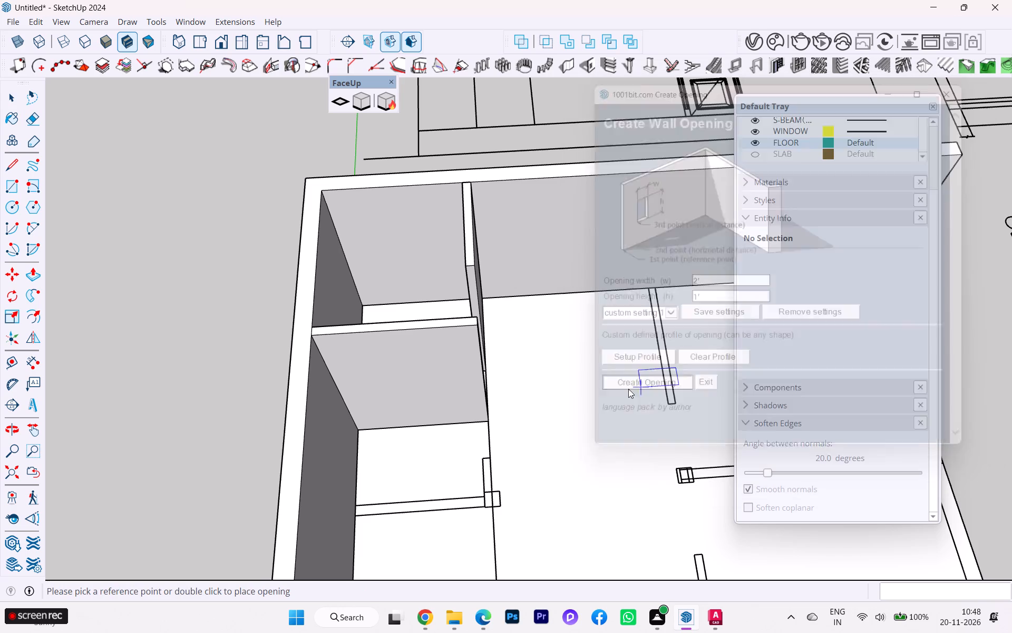
# Turn on the display of back edges at the corner room's rear wall.
pyautogui.scroll(3, 387, 304)
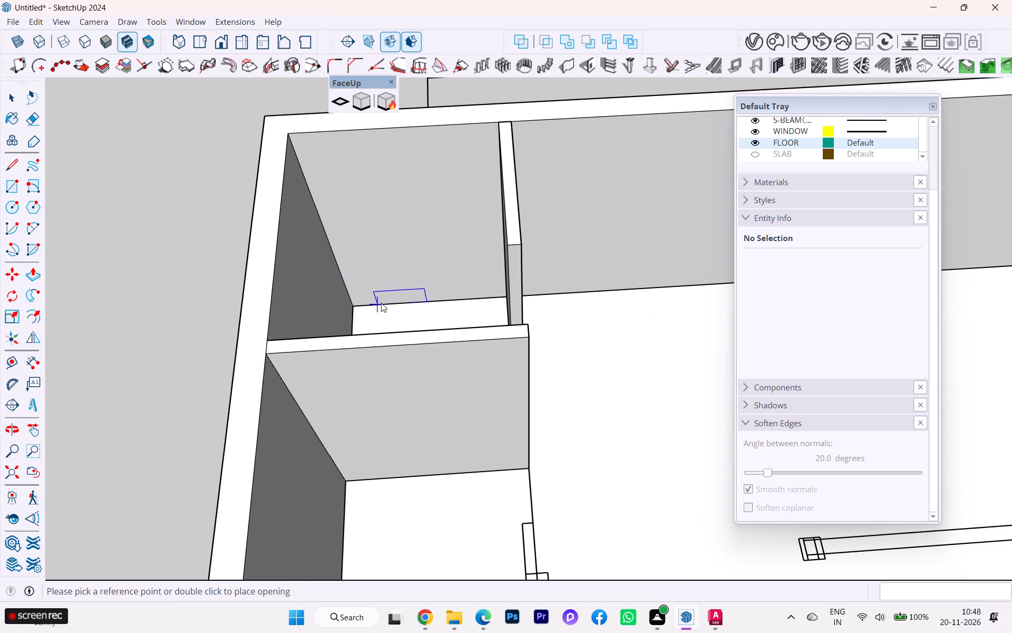
pyautogui.press('k')
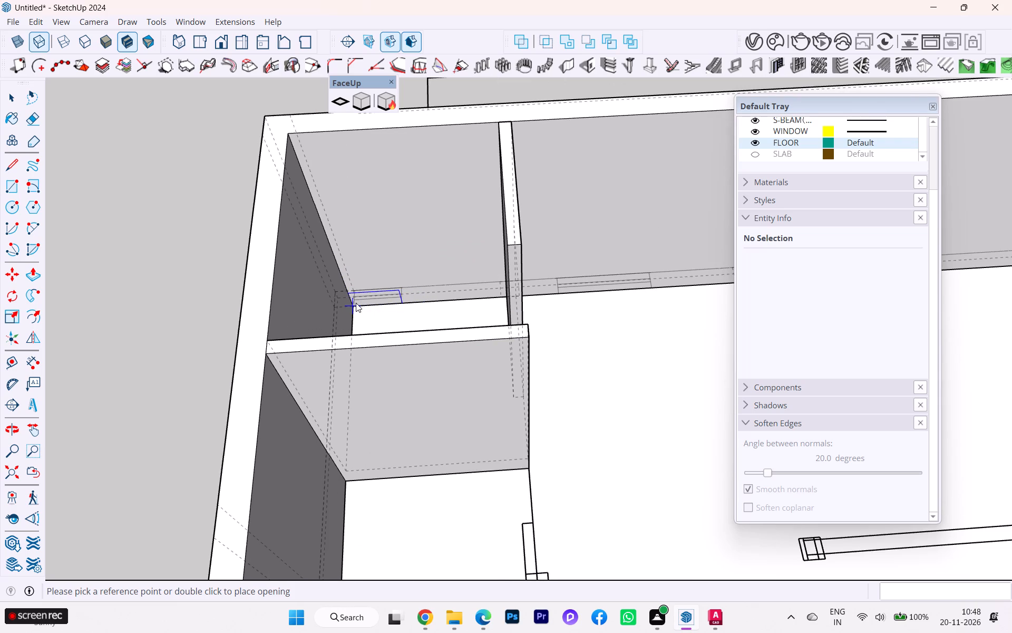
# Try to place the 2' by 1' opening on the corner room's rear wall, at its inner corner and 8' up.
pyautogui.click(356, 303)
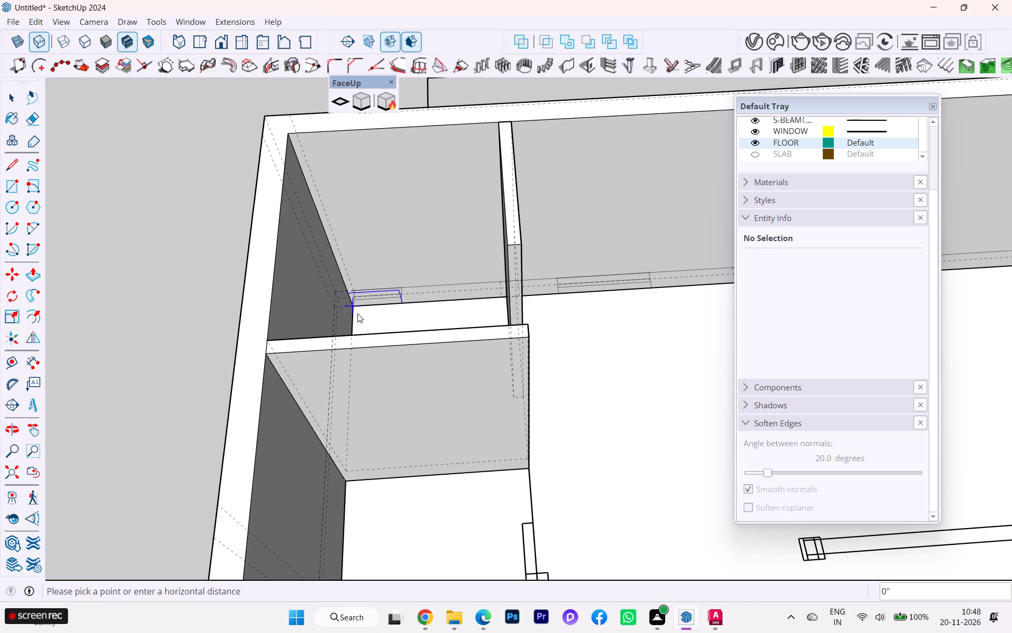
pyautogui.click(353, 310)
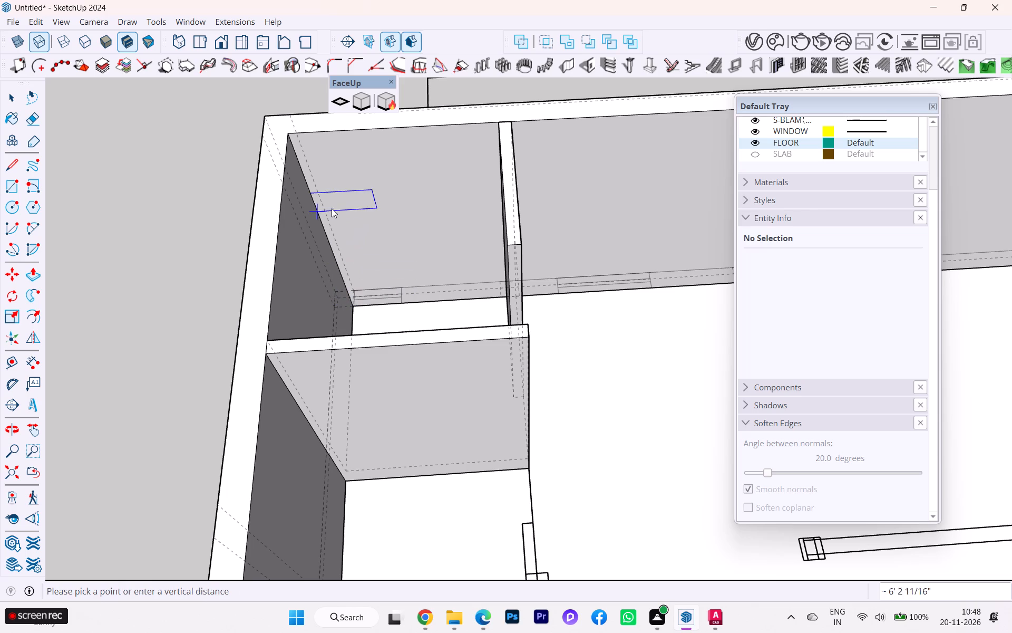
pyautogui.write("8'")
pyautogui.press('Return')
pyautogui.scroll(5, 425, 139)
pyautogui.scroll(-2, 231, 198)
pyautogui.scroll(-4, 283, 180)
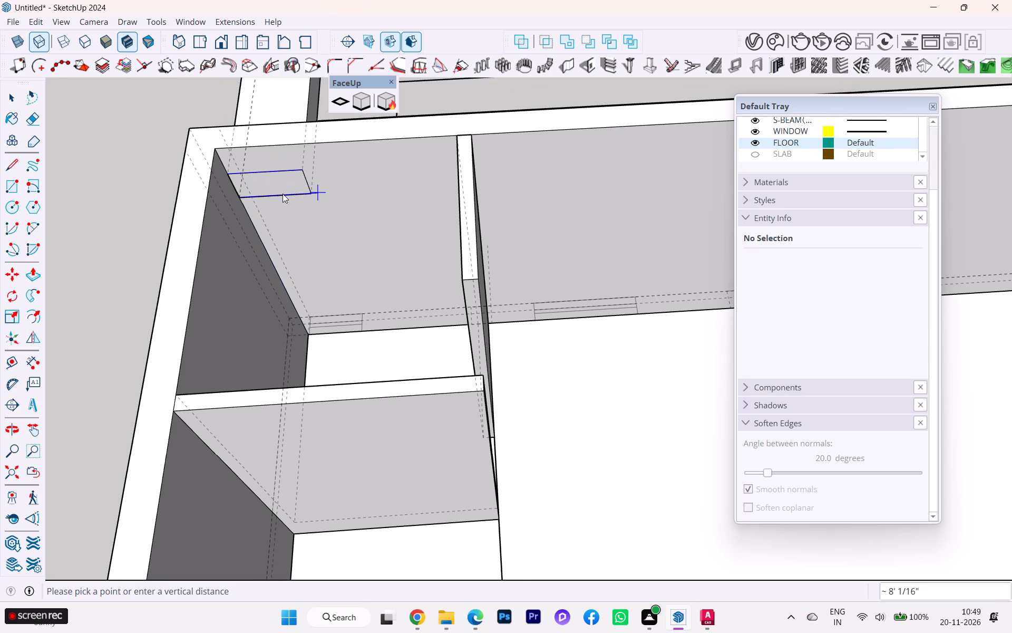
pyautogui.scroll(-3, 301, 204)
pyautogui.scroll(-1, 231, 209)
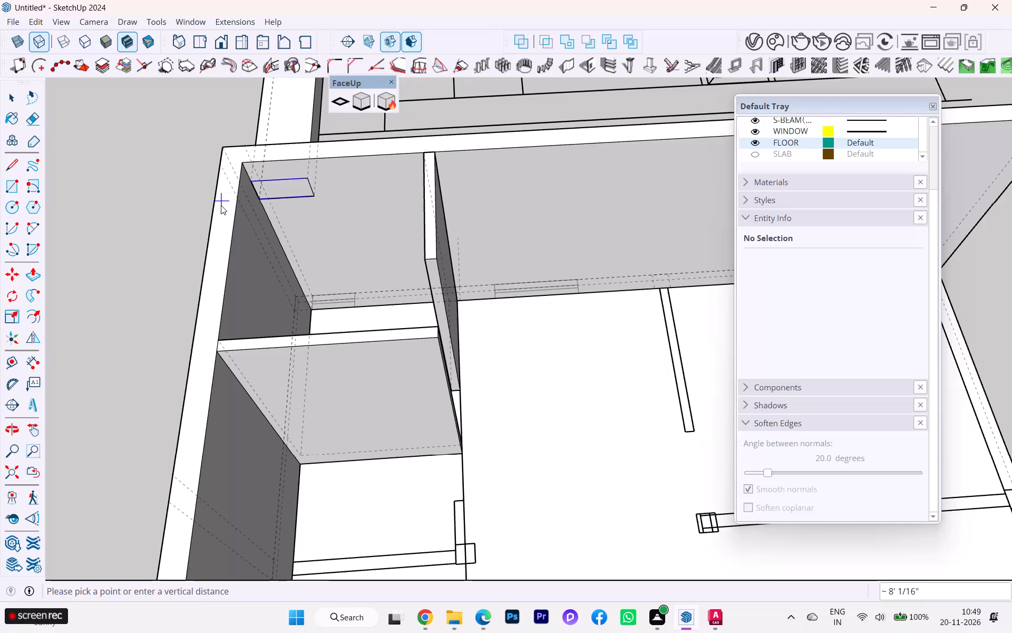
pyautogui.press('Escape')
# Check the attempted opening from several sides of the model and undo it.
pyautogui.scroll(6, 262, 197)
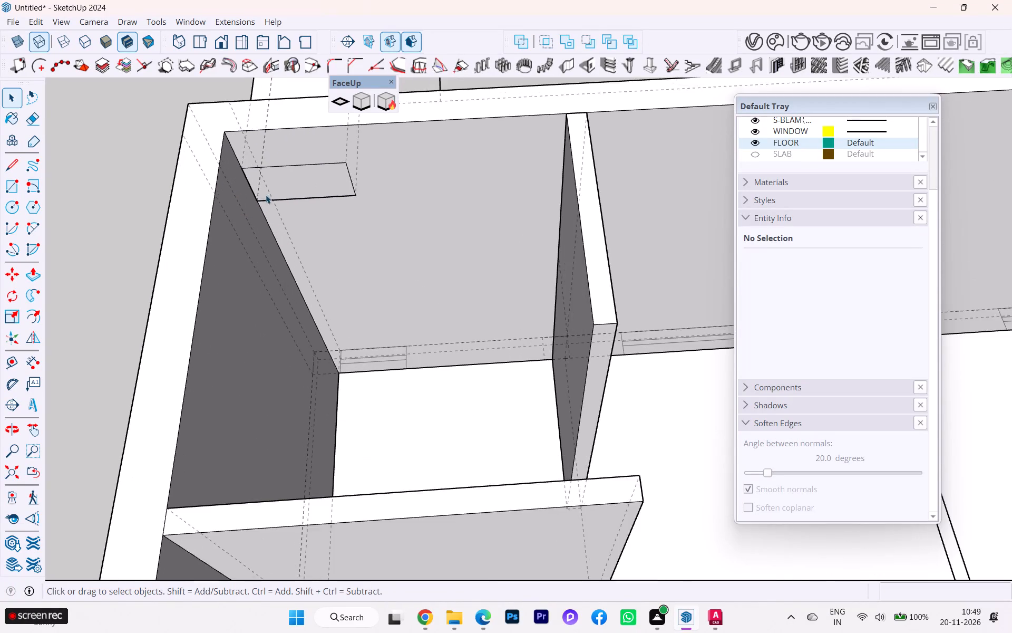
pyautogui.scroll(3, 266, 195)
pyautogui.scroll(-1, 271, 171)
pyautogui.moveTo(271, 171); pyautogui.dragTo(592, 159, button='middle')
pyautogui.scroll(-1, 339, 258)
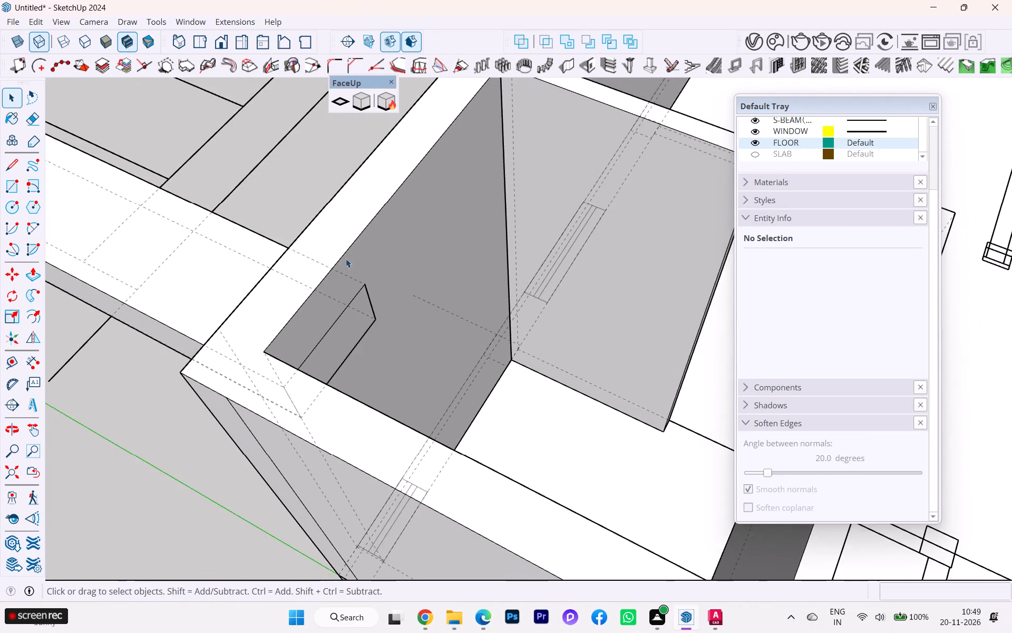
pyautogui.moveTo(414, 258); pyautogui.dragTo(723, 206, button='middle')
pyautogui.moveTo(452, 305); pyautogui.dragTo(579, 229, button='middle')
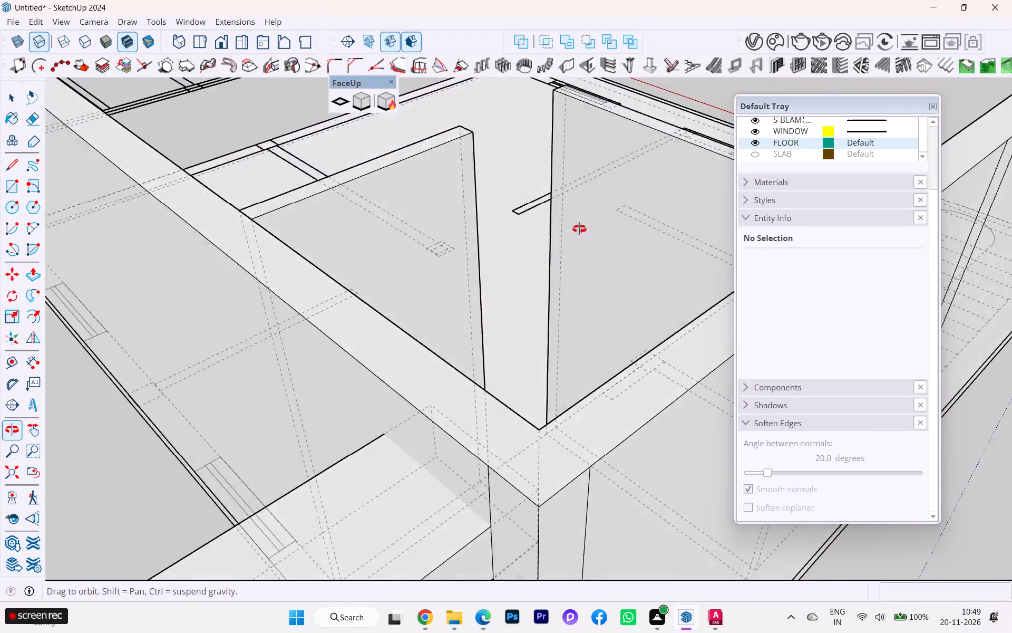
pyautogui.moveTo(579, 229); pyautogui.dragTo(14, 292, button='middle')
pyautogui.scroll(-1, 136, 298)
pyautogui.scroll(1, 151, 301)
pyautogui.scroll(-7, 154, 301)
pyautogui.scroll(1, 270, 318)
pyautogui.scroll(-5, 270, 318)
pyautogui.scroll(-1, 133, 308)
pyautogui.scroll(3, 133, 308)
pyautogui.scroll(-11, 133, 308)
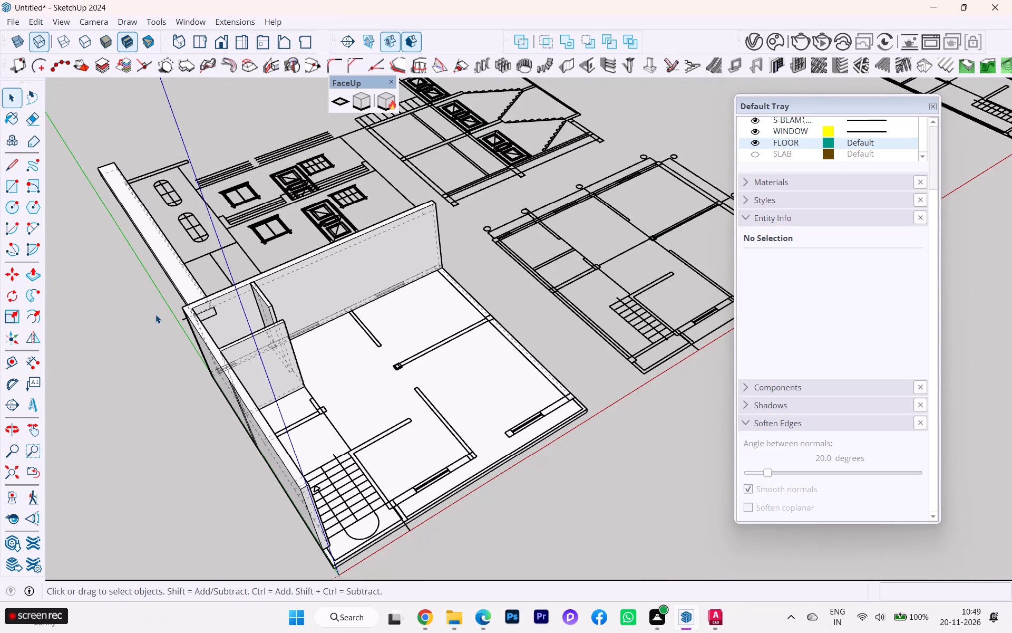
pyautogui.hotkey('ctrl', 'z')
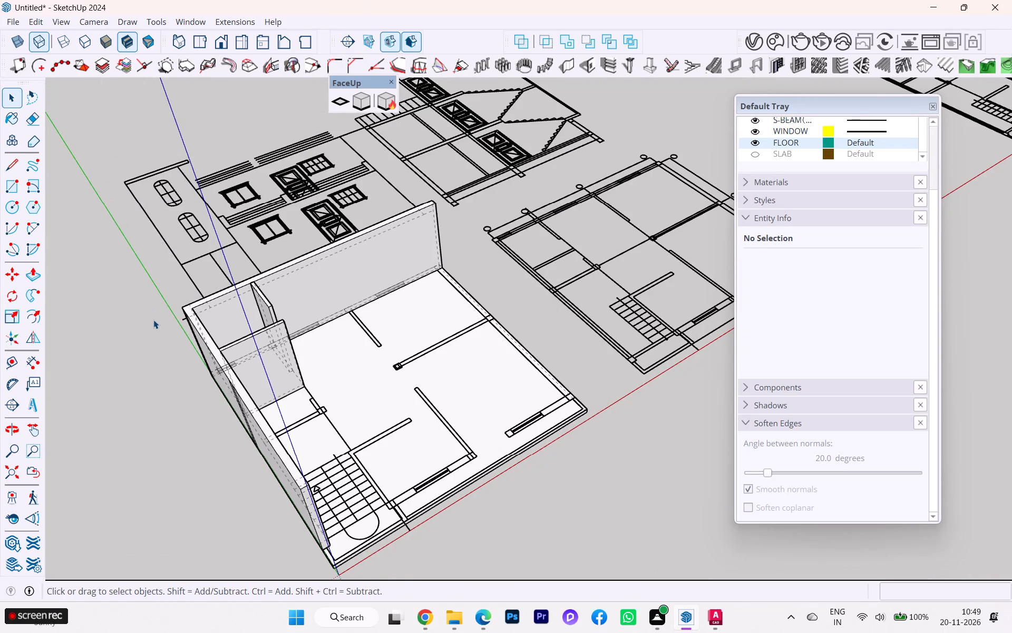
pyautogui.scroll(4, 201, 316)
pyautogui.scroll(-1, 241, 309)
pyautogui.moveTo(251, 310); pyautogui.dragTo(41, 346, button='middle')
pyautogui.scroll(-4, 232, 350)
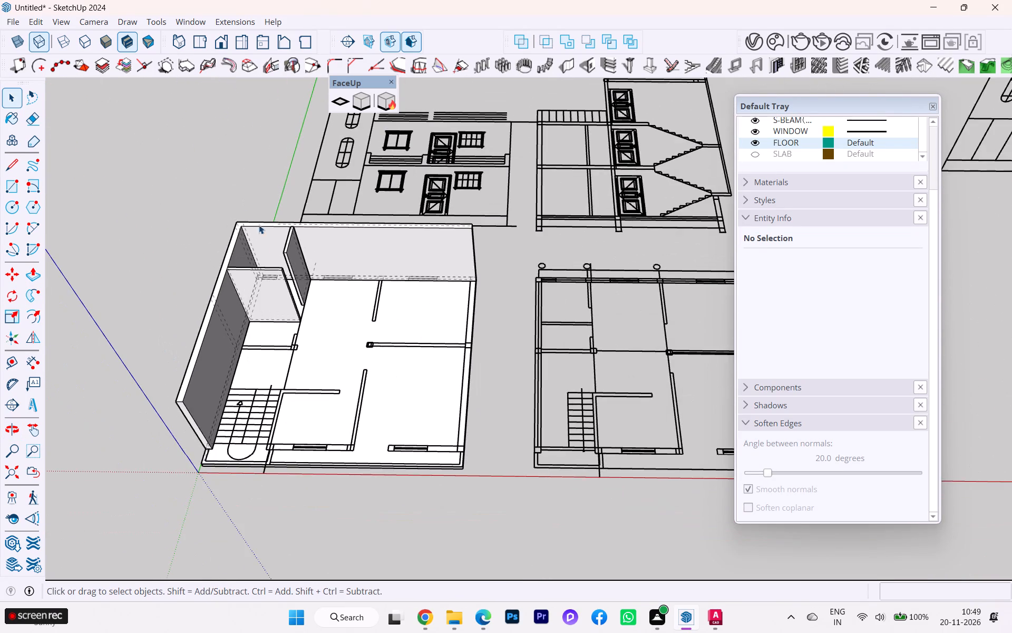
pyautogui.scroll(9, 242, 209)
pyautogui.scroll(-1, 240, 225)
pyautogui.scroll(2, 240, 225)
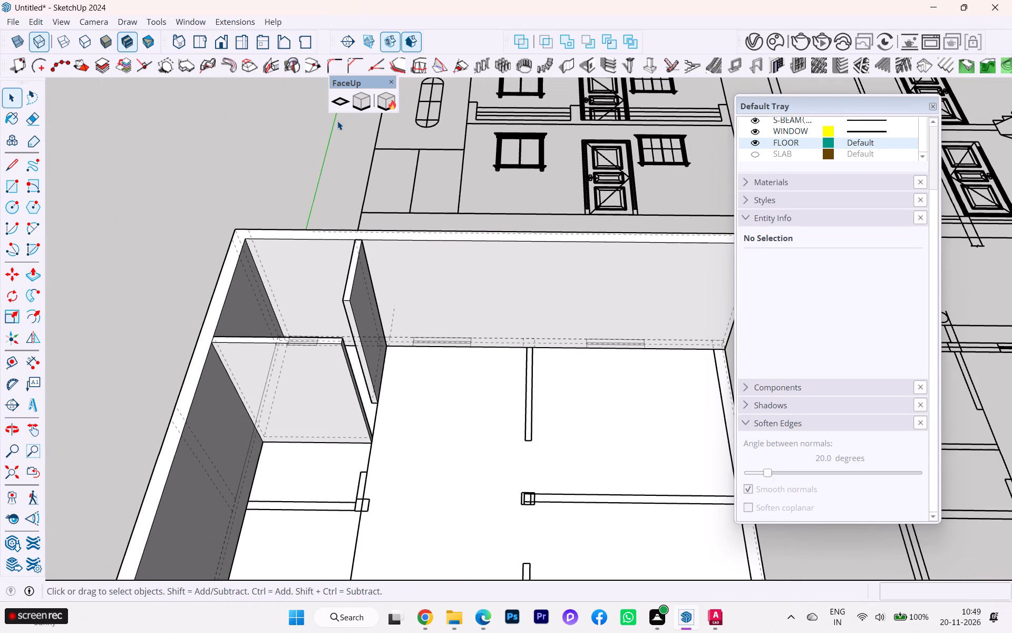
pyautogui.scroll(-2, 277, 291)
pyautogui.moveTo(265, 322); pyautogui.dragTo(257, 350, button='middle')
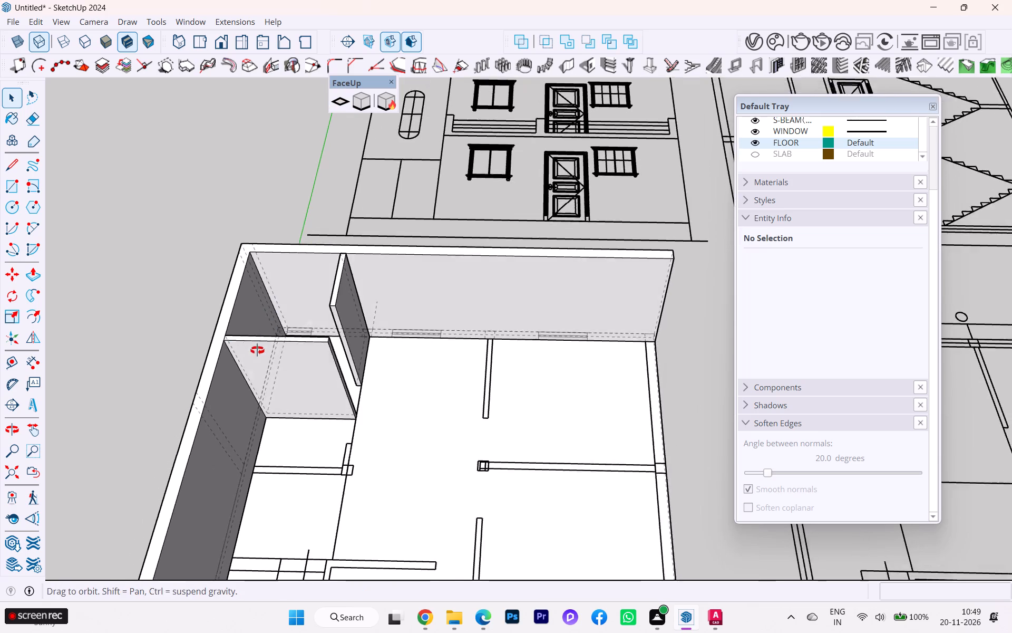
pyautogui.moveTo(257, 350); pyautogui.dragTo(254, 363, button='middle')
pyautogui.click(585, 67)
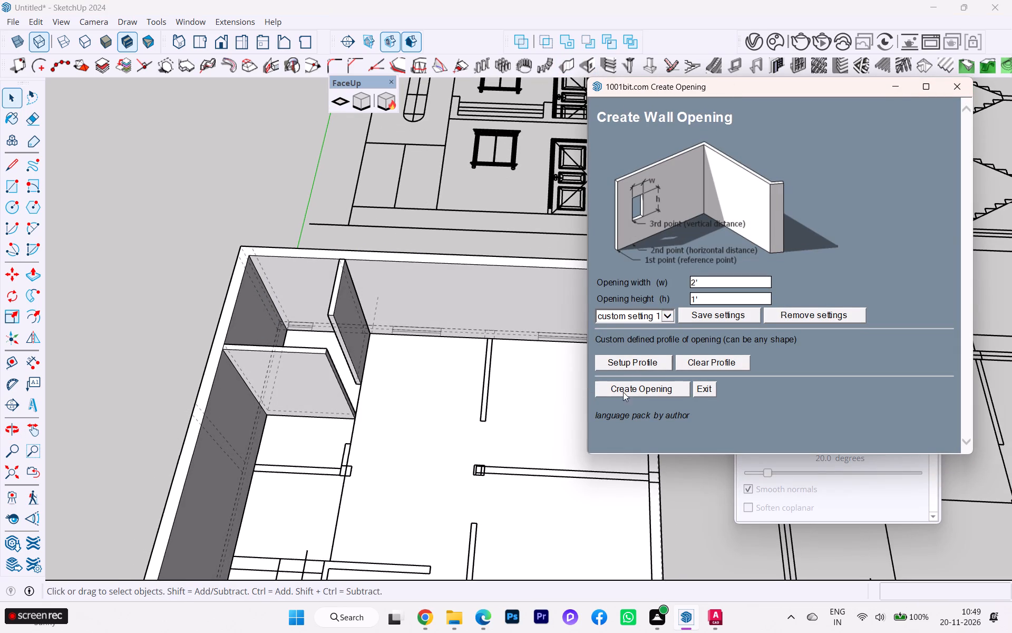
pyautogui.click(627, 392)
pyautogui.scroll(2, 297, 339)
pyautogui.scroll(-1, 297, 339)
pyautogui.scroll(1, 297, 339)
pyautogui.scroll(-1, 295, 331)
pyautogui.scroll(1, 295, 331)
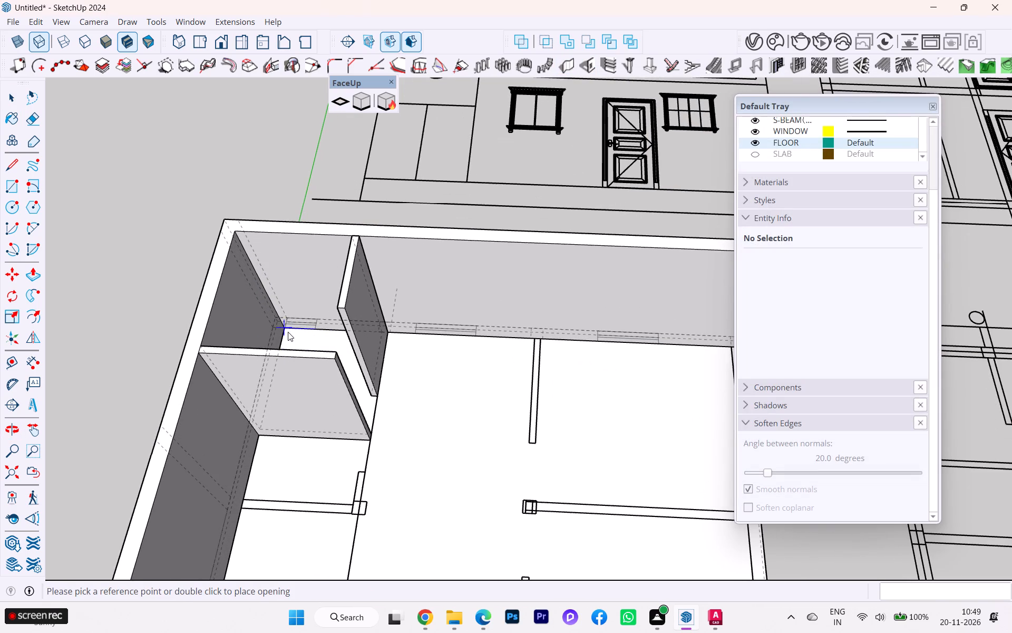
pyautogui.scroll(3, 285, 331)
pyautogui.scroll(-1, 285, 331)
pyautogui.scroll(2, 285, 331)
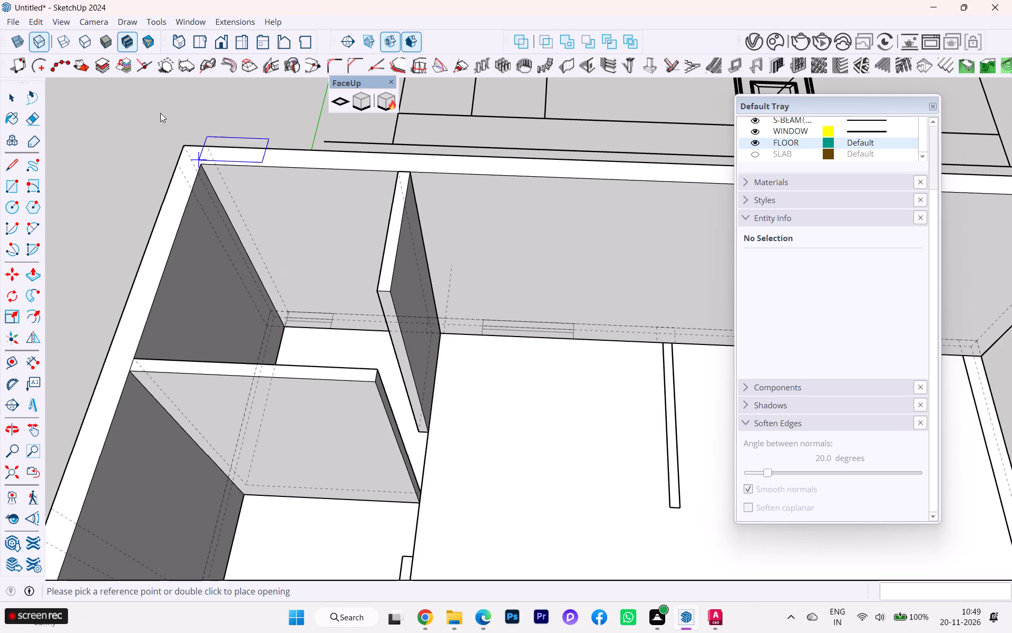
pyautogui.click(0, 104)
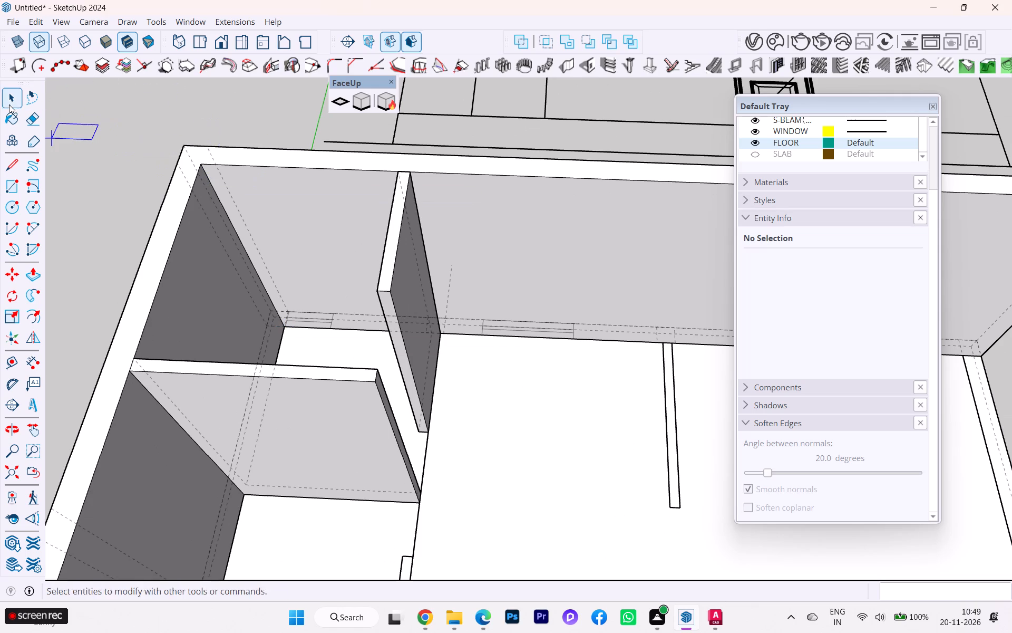
# Open the wall group for editing at the corner room's rear wall.
pyautogui.click(37, 97)
pyautogui.click(14, 97)
pyautogui.doubleClick(353, 169)
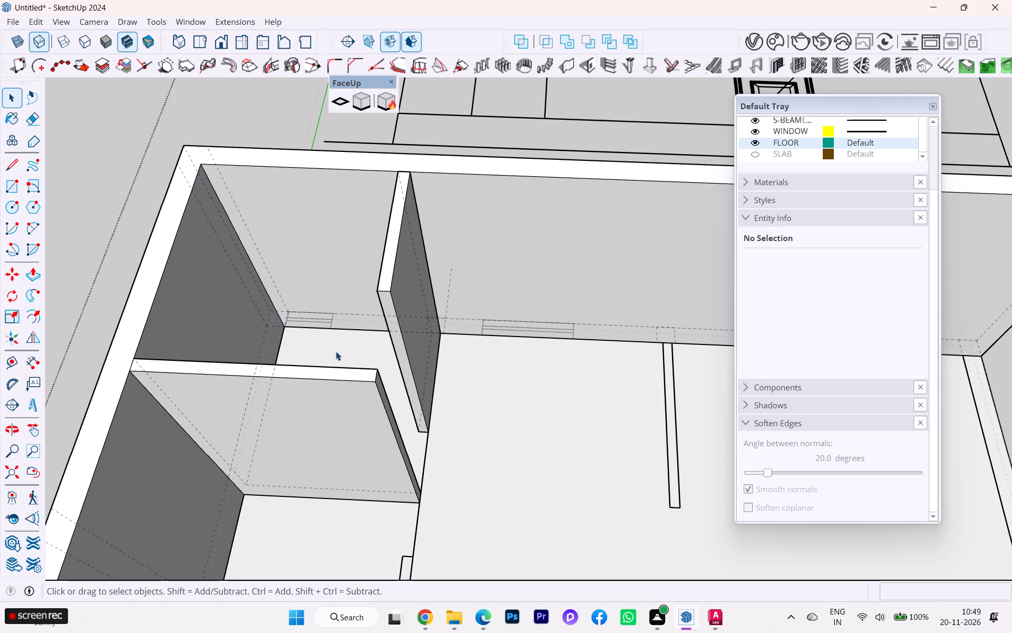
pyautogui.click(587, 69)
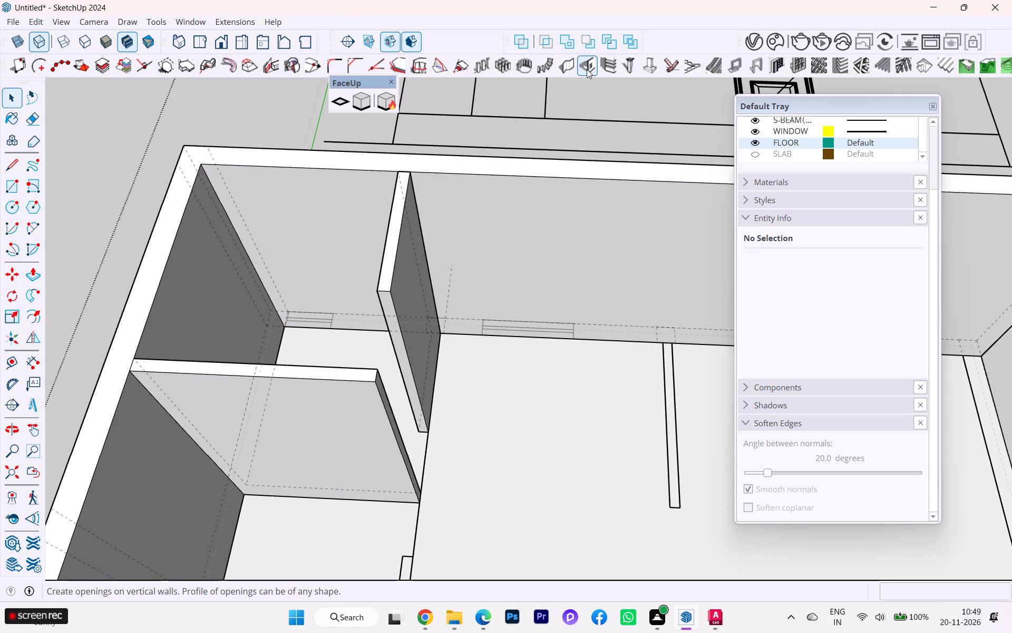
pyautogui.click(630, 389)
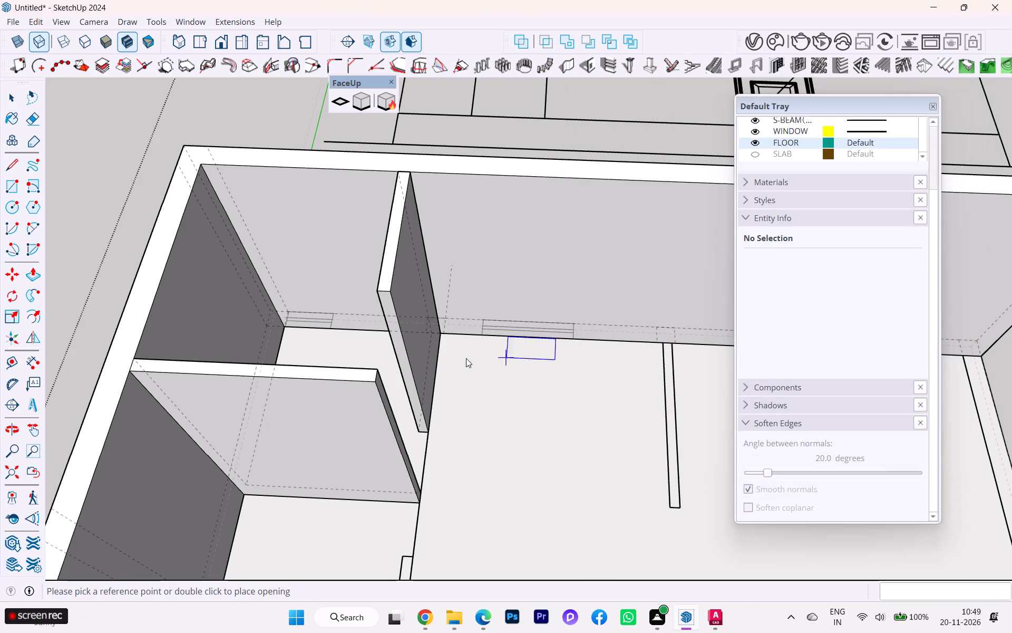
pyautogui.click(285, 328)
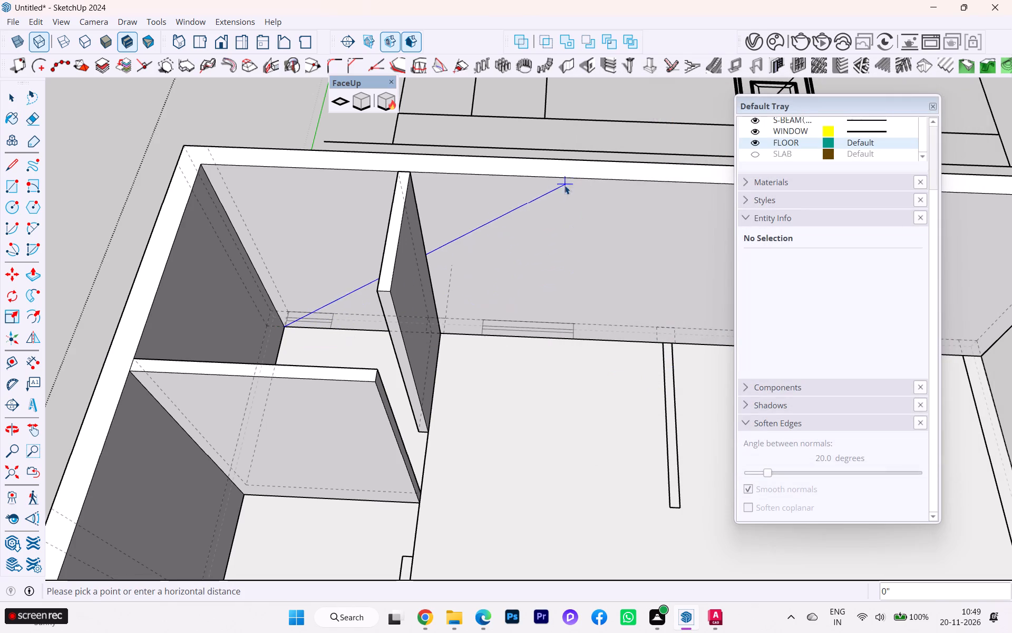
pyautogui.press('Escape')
# Inside the wall group, place the 2' by 1' opening on the corner room's rear wall, at its inner corner with an 8' vertical distance.
pyautogui.click(592, 60)
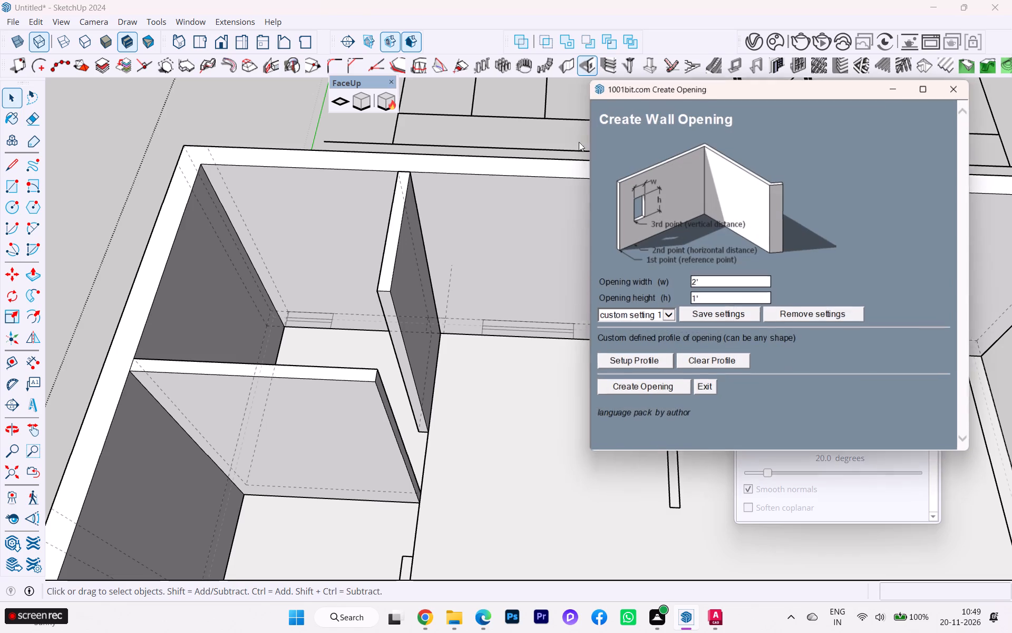
pyautogui.click(647, 388)
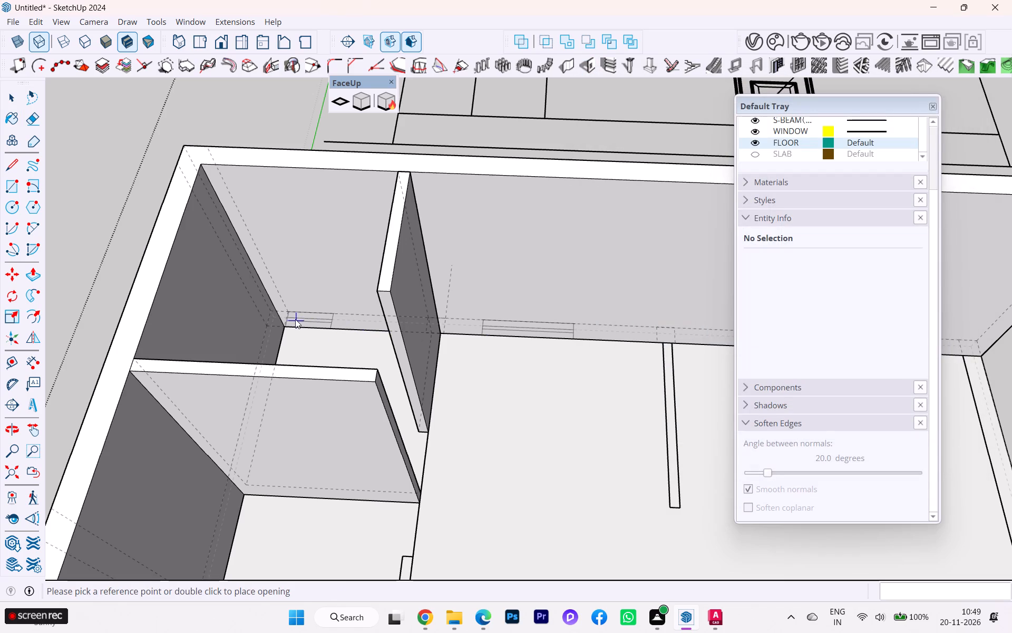
pyautogui.click(290, 329)
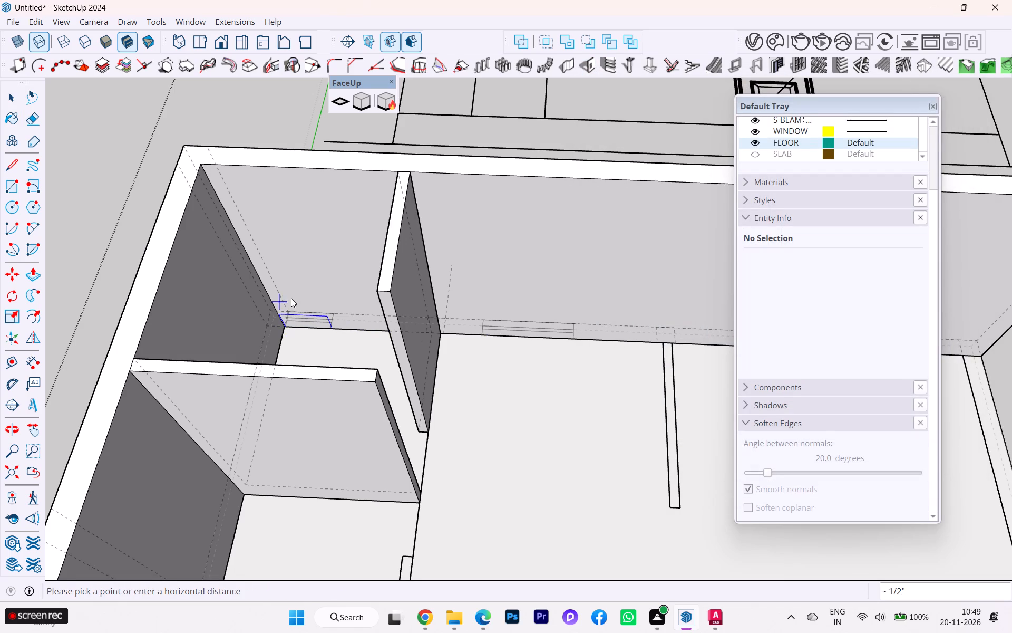
pyautogui.click(285, 326)
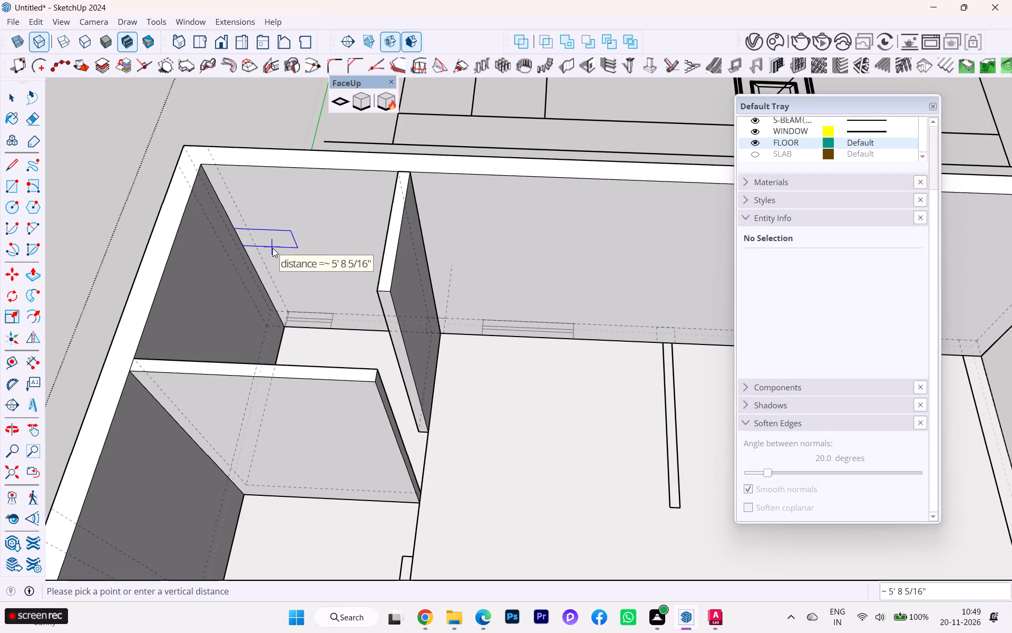
pyautogui.write("8'")
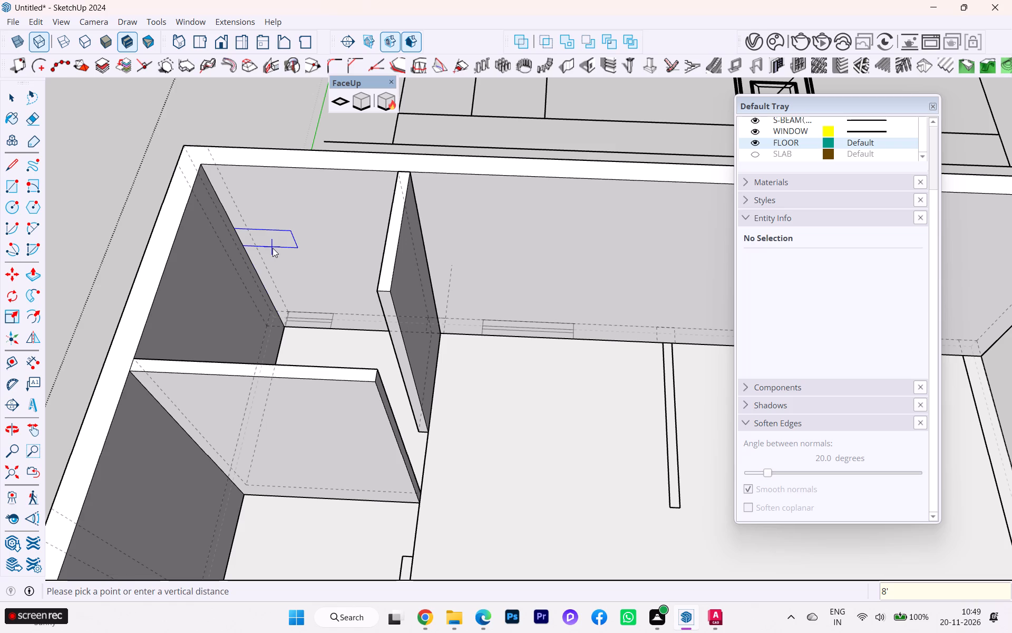
pyautogui.press('Return')
pyautogui.scroll(4, 205, 175)
pyautogui.scroll(-1, 256, 229)
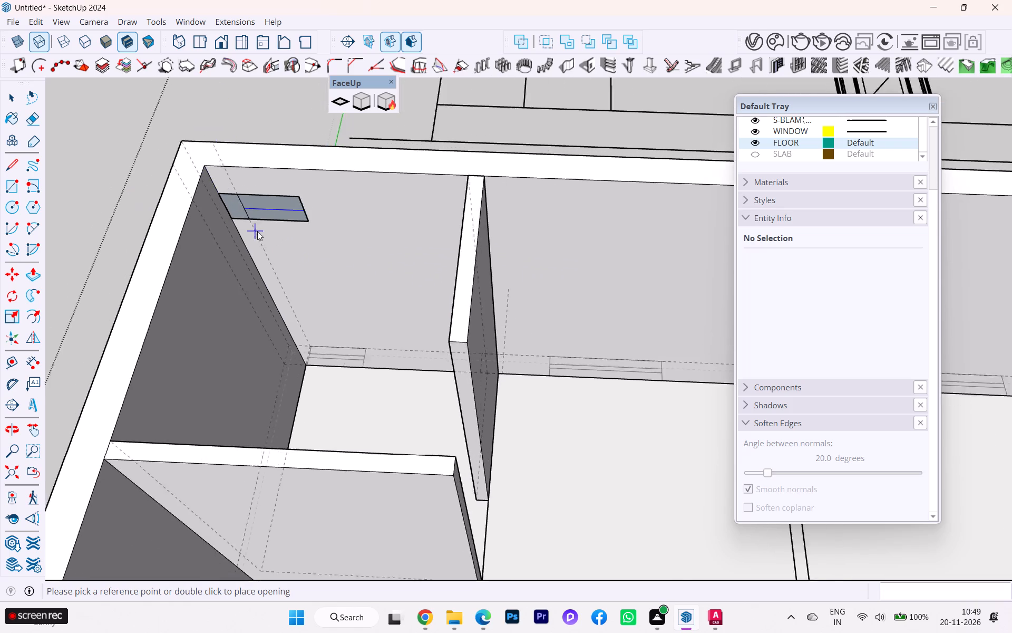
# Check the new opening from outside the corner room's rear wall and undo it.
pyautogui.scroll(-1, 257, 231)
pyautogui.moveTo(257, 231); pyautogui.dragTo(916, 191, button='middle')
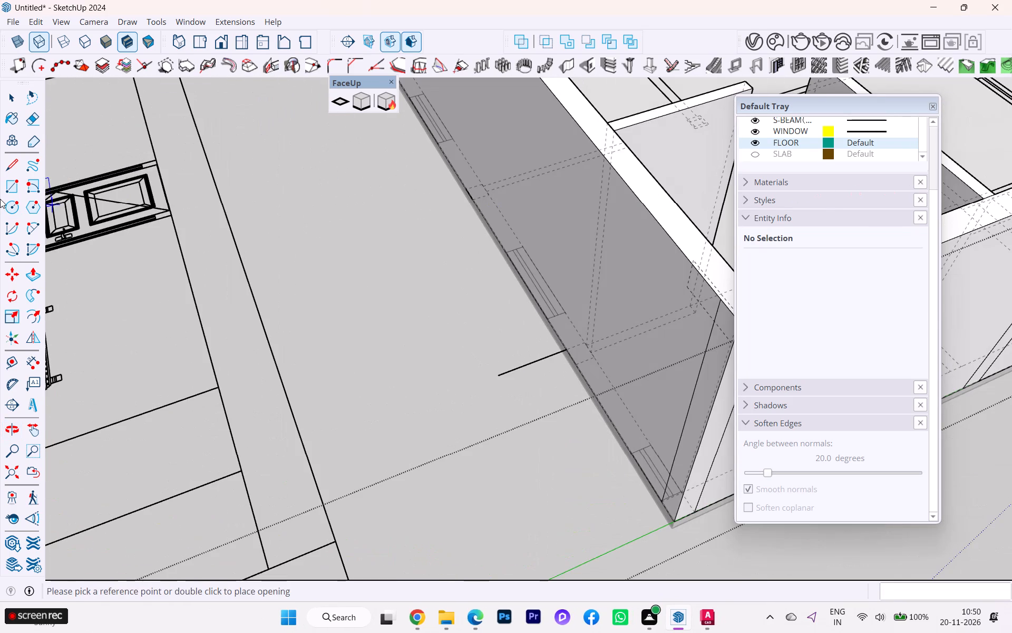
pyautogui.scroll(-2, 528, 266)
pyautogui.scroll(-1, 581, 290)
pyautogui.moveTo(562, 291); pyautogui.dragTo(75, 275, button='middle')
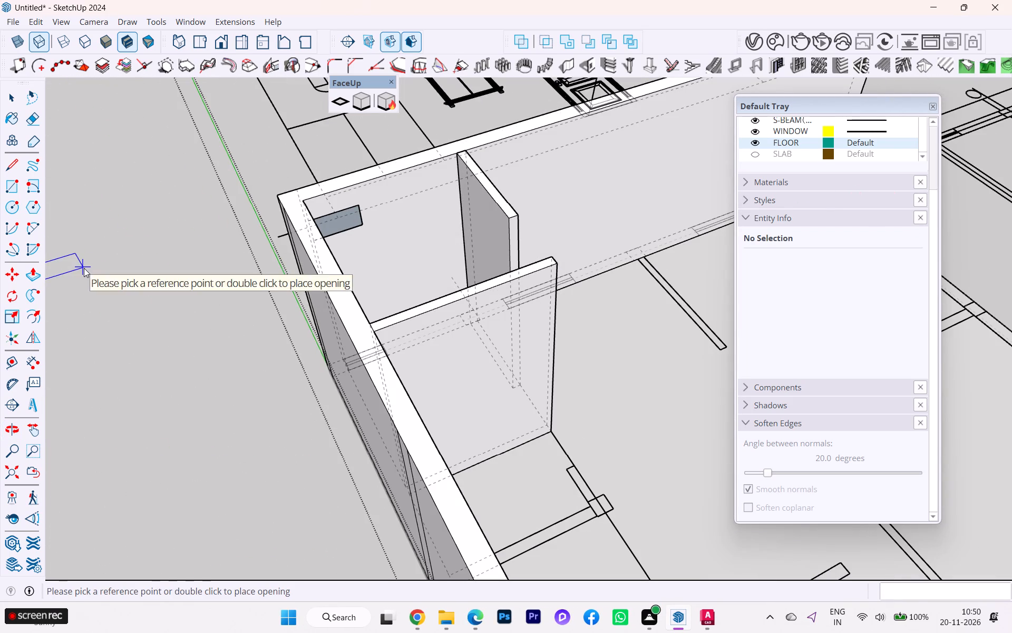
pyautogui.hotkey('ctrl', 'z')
# Draw a 9" line across the wall top, from the corner room's inner corner to the rear wall's outer edge.
pyautogui.scroll(2, 203, 243)
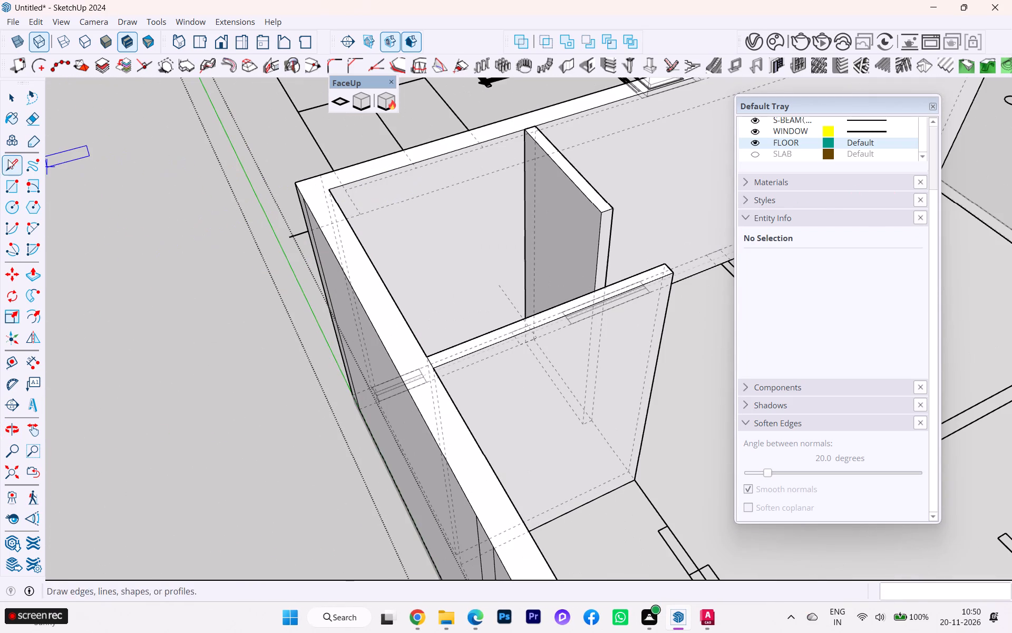
pyautogui.click(11, 94)
pyautogui.click(9, 168)
pyautogui.scroll(1, 302, 177)
pyautogui.scroll(-1, 302, 177)
pyautogui.scroll(3, 302, 177)
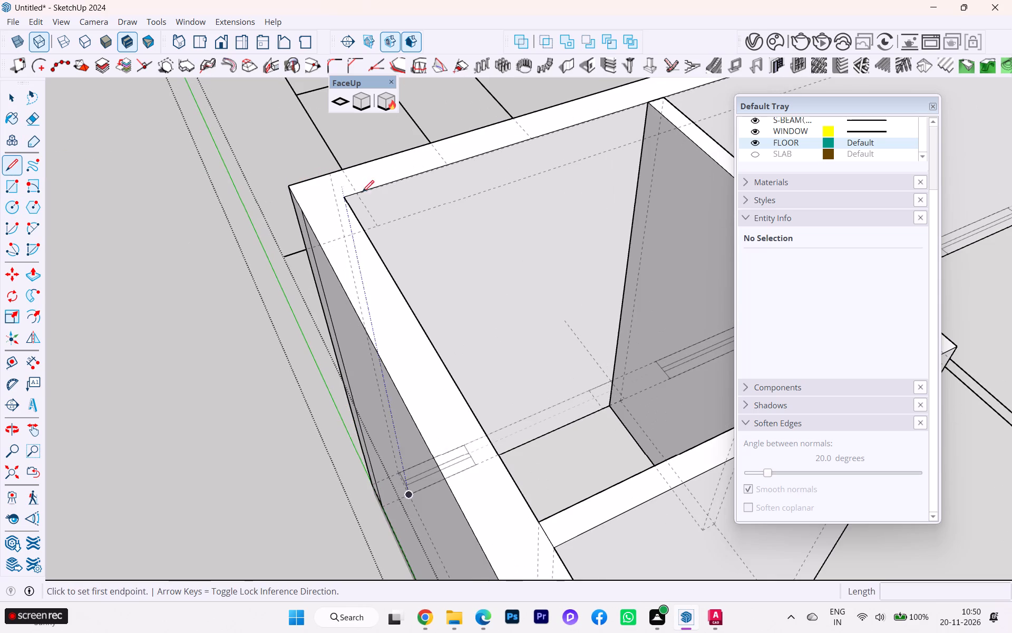
pyautogui.click(343, 200)
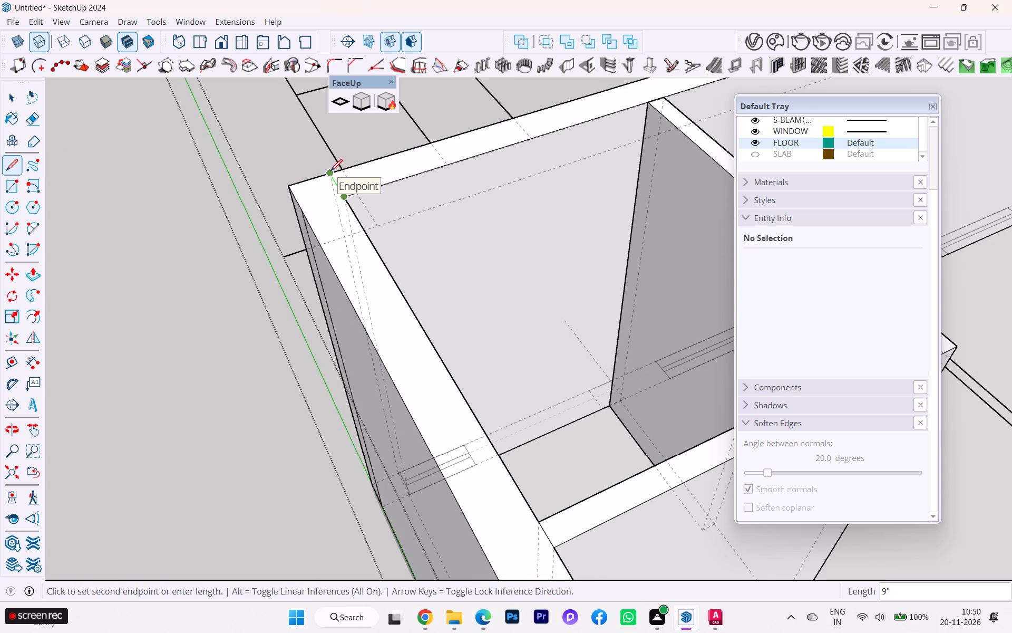
pyautogui.click(330, 171)
pyautogui.scroll(-1, 403, 247)
pyautogui.moveTo(337, 251); pyautogui.dragTo(234, 274, button='middle')
pyautogui.scroll(5, 291, 161)
pyautogui.scroll(-2, 366, 238)
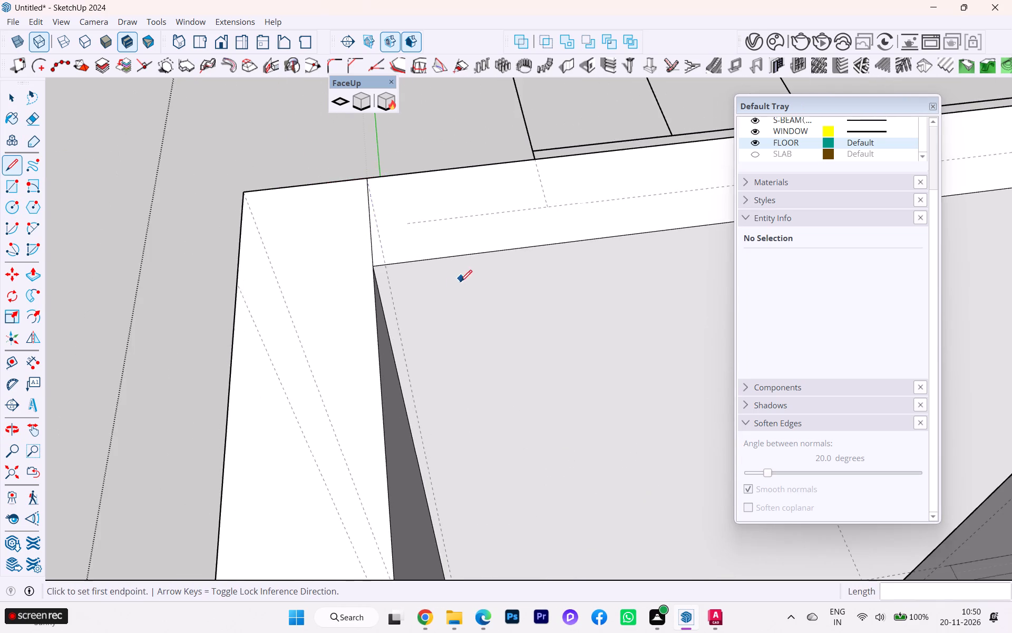
pyautogui.moveTo(455, 283); pyautogui.dragTo(340, 251, button='middle')
pyautogui.scroll(-8, 364, 183)
pyautogui.moveTo(424, 214); pyautogui.dragTo(501, 191, button='middle')
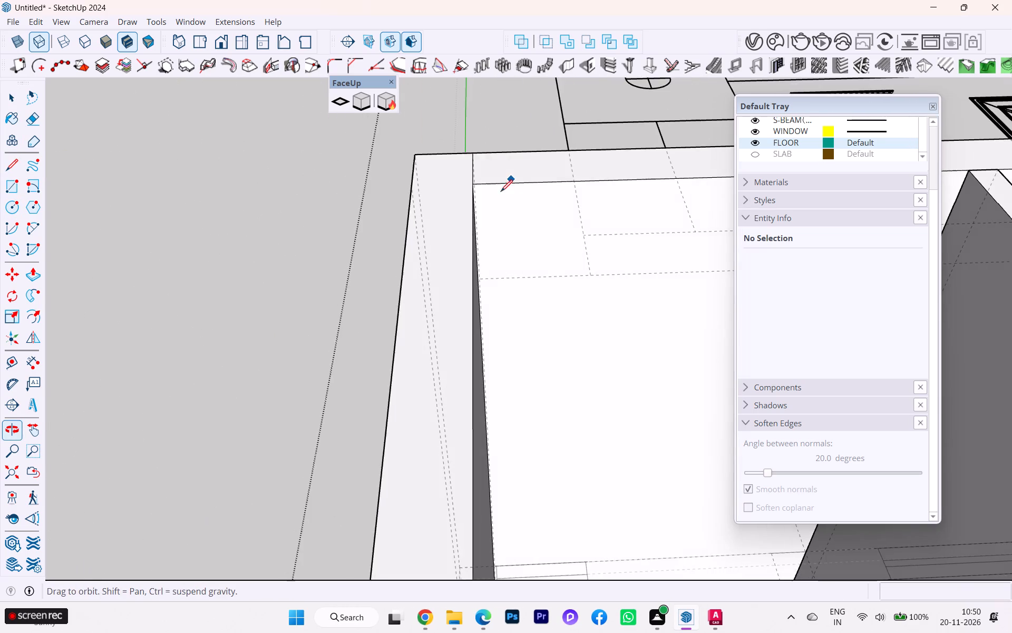
pyautogui.scroll(-6, 214, 171)
pyautogui.press('Escape')
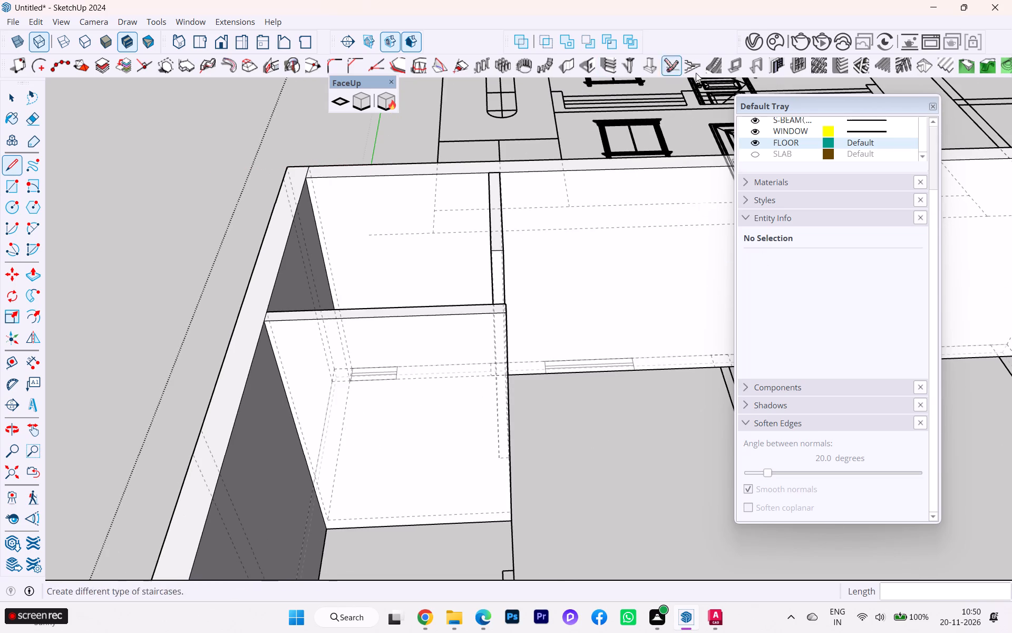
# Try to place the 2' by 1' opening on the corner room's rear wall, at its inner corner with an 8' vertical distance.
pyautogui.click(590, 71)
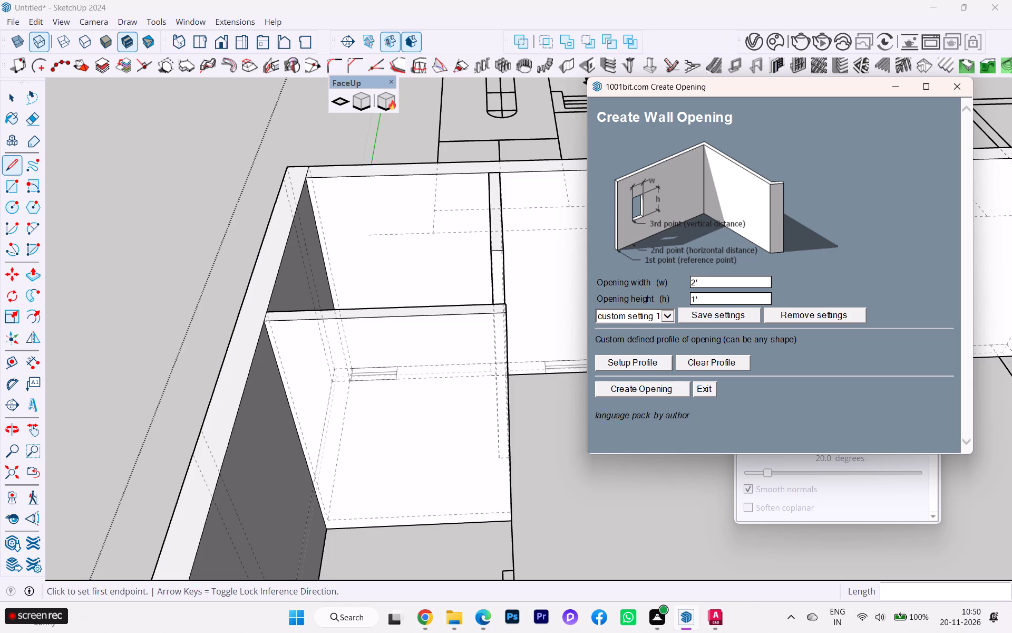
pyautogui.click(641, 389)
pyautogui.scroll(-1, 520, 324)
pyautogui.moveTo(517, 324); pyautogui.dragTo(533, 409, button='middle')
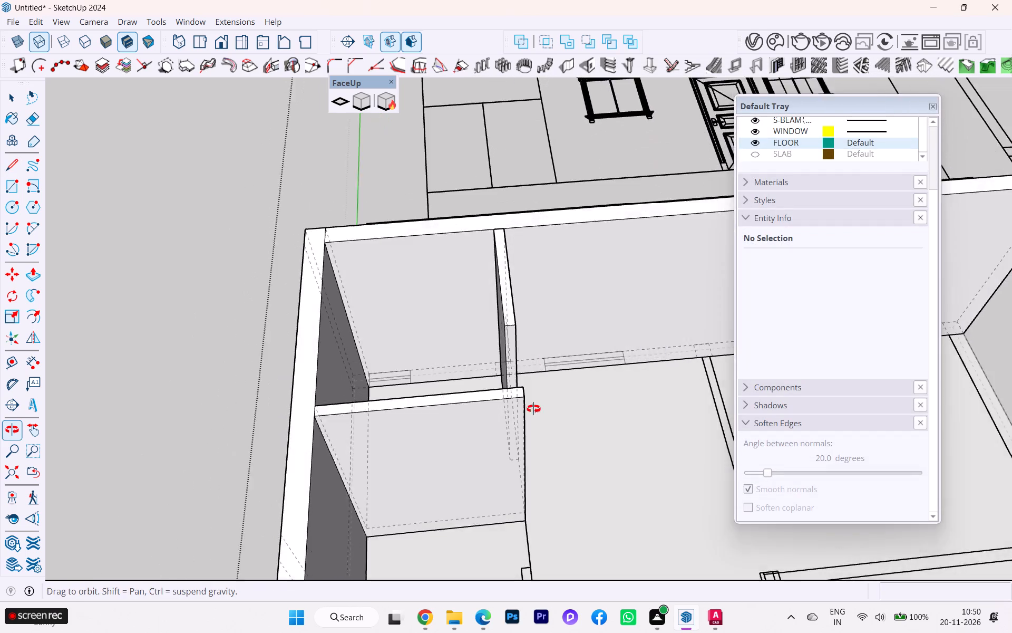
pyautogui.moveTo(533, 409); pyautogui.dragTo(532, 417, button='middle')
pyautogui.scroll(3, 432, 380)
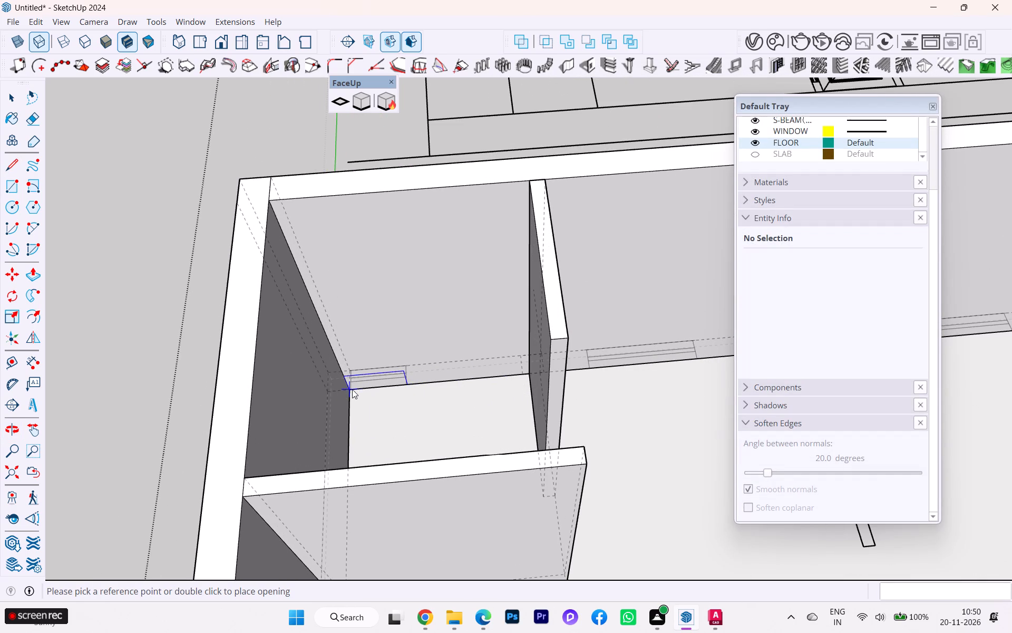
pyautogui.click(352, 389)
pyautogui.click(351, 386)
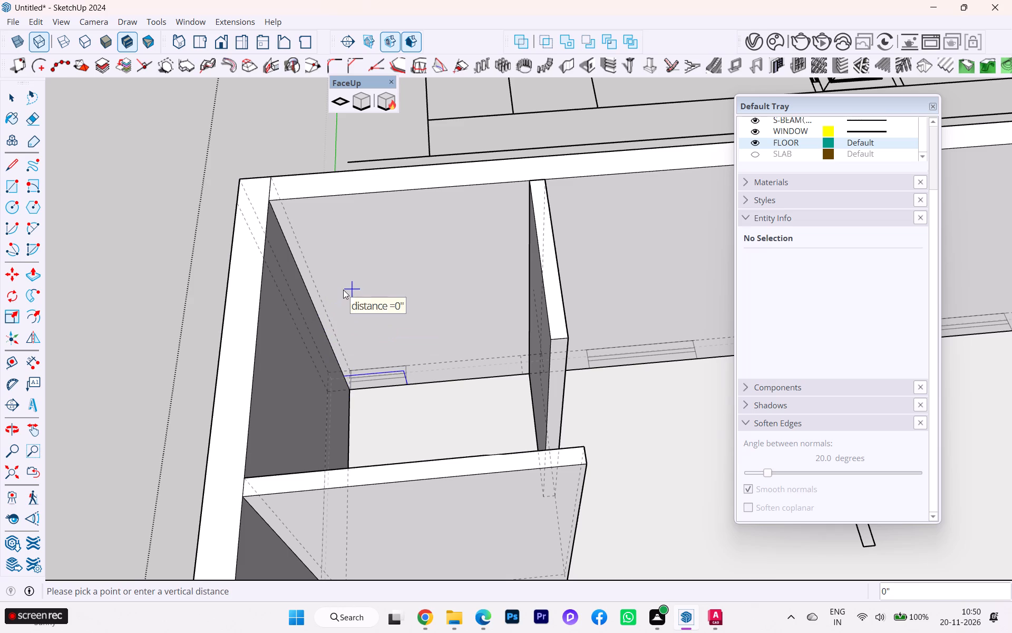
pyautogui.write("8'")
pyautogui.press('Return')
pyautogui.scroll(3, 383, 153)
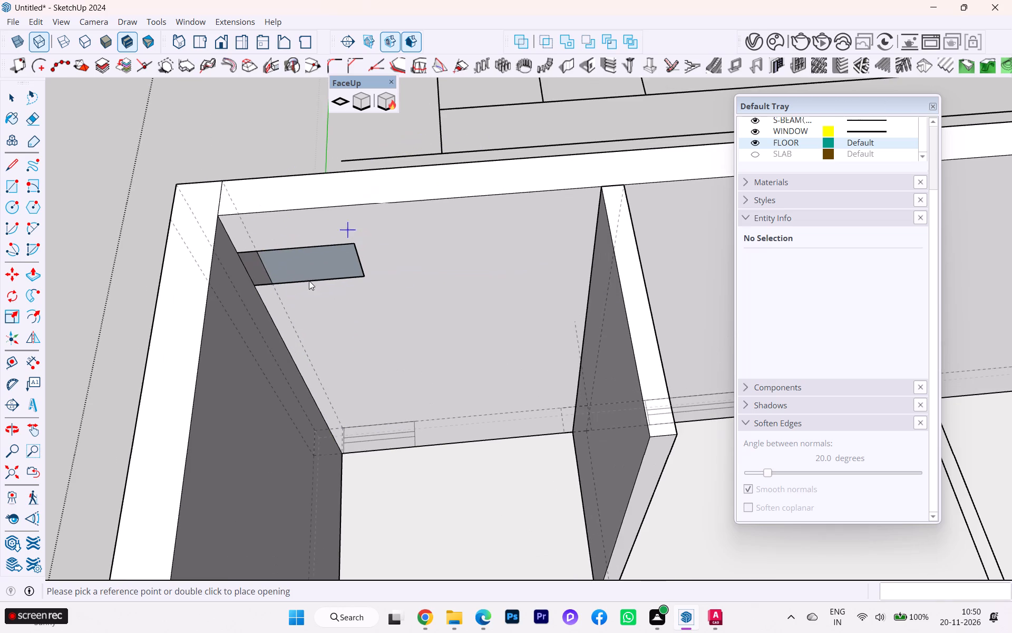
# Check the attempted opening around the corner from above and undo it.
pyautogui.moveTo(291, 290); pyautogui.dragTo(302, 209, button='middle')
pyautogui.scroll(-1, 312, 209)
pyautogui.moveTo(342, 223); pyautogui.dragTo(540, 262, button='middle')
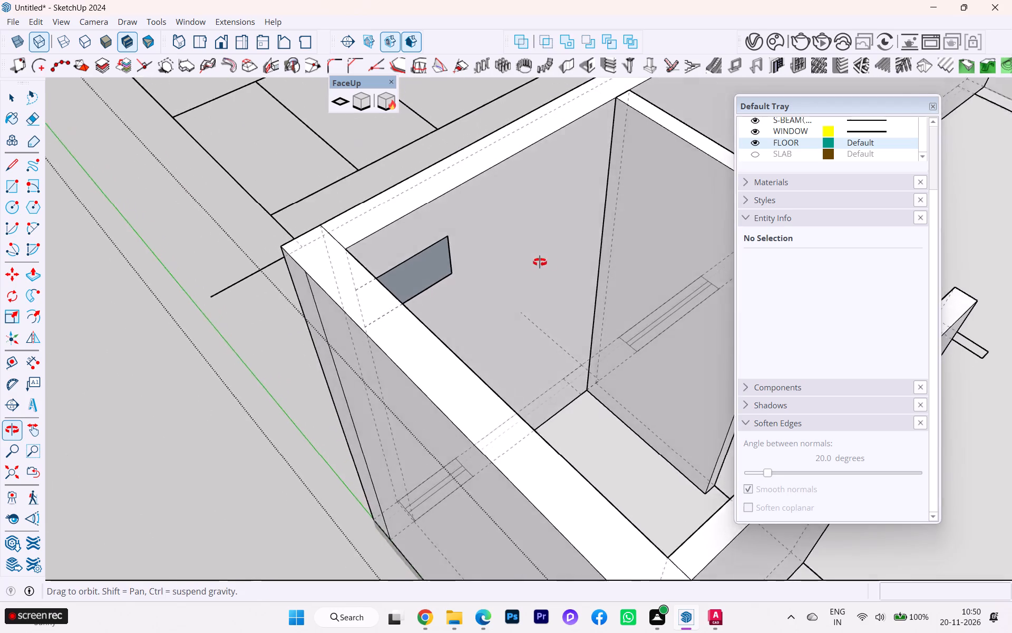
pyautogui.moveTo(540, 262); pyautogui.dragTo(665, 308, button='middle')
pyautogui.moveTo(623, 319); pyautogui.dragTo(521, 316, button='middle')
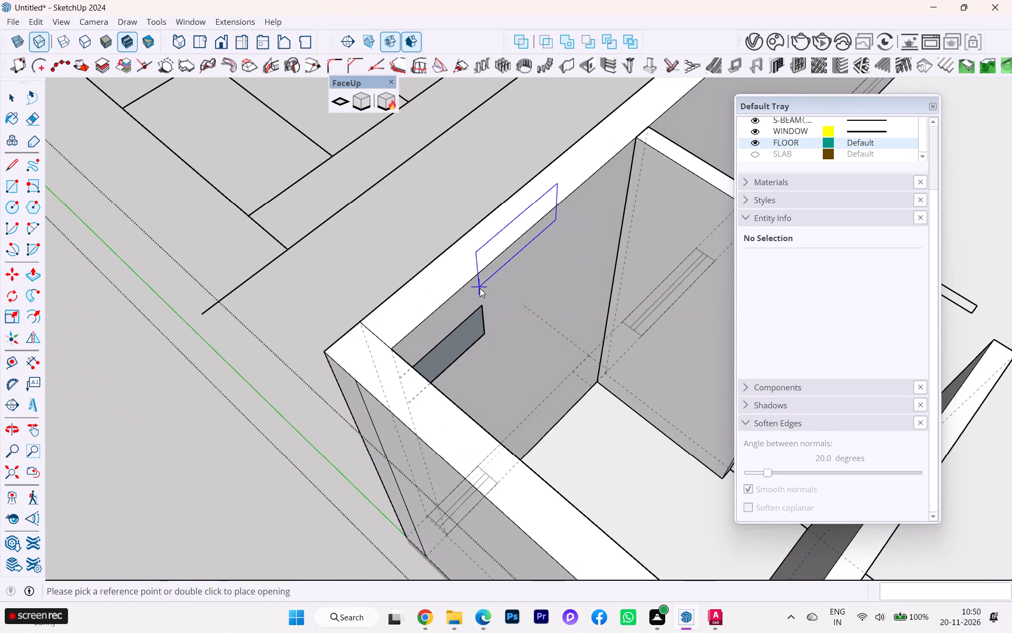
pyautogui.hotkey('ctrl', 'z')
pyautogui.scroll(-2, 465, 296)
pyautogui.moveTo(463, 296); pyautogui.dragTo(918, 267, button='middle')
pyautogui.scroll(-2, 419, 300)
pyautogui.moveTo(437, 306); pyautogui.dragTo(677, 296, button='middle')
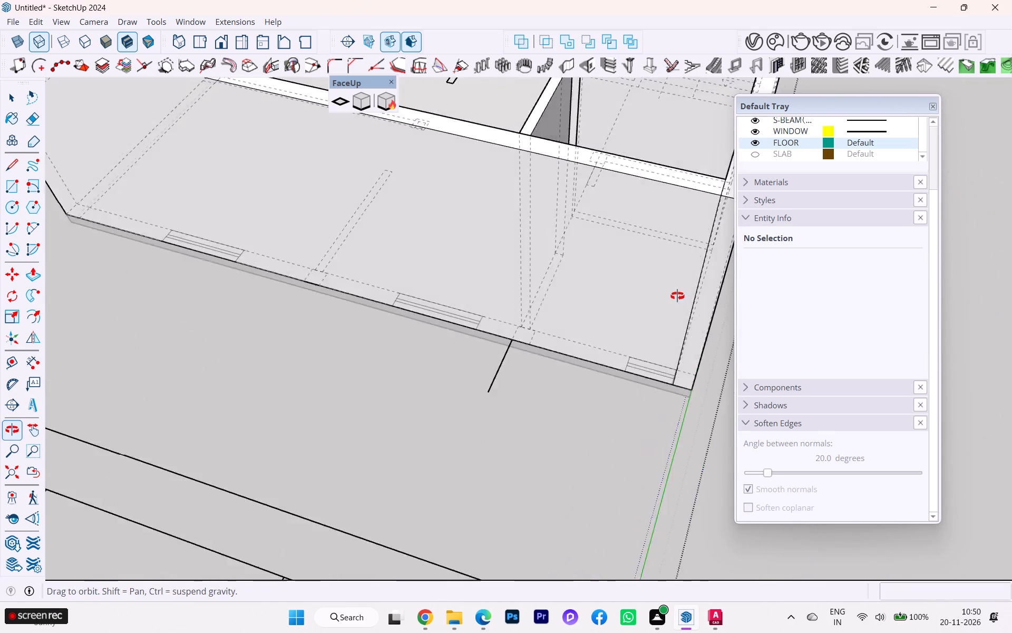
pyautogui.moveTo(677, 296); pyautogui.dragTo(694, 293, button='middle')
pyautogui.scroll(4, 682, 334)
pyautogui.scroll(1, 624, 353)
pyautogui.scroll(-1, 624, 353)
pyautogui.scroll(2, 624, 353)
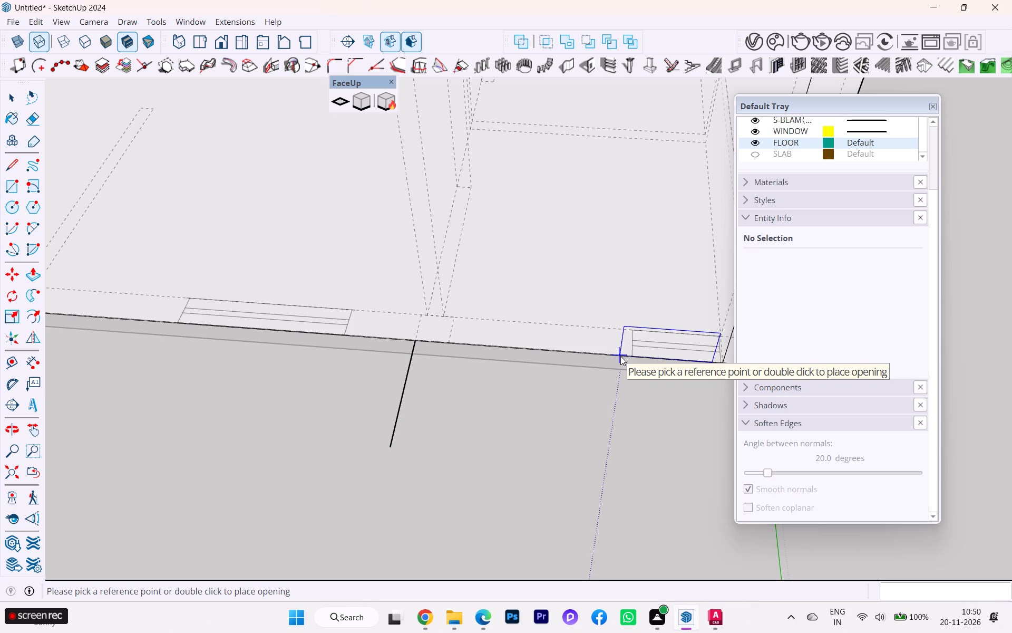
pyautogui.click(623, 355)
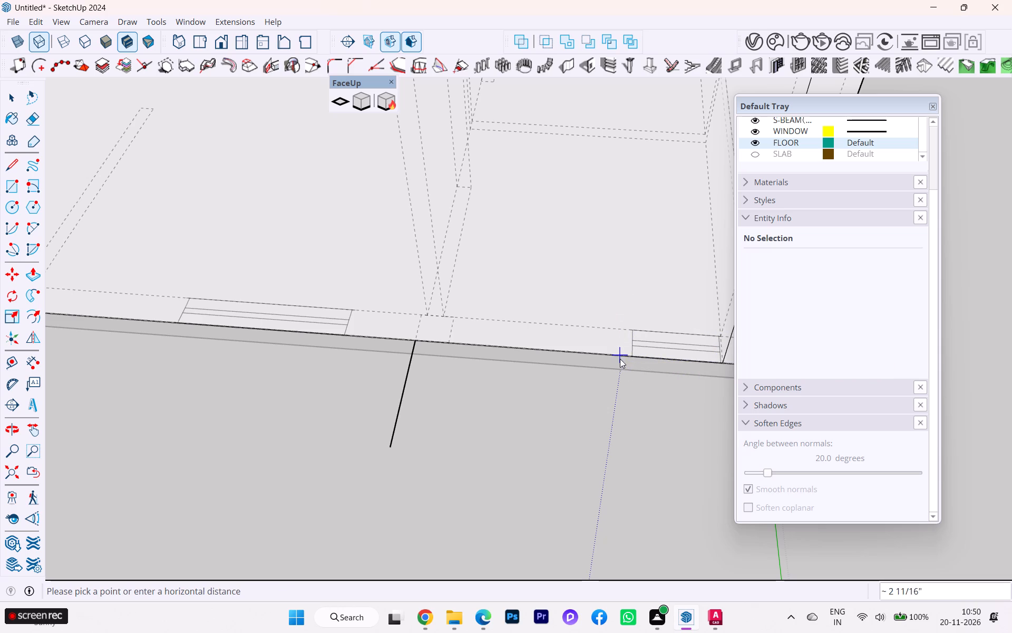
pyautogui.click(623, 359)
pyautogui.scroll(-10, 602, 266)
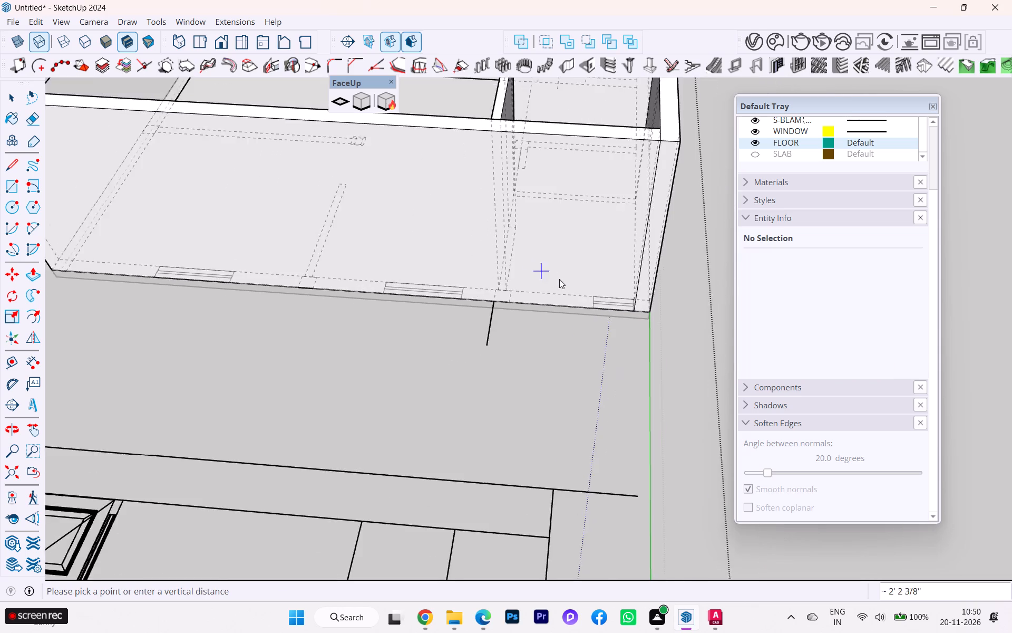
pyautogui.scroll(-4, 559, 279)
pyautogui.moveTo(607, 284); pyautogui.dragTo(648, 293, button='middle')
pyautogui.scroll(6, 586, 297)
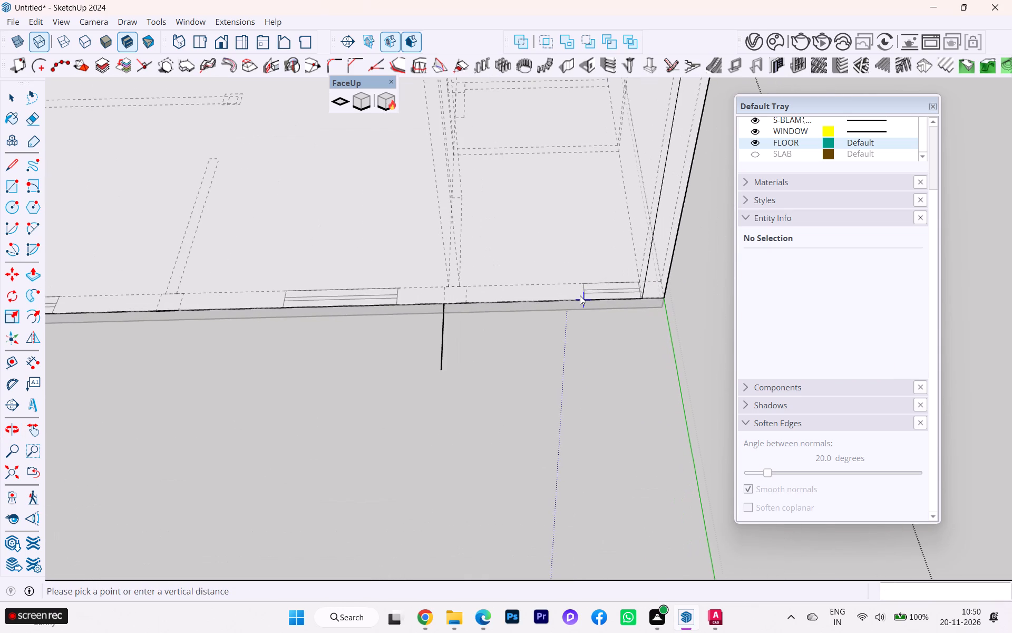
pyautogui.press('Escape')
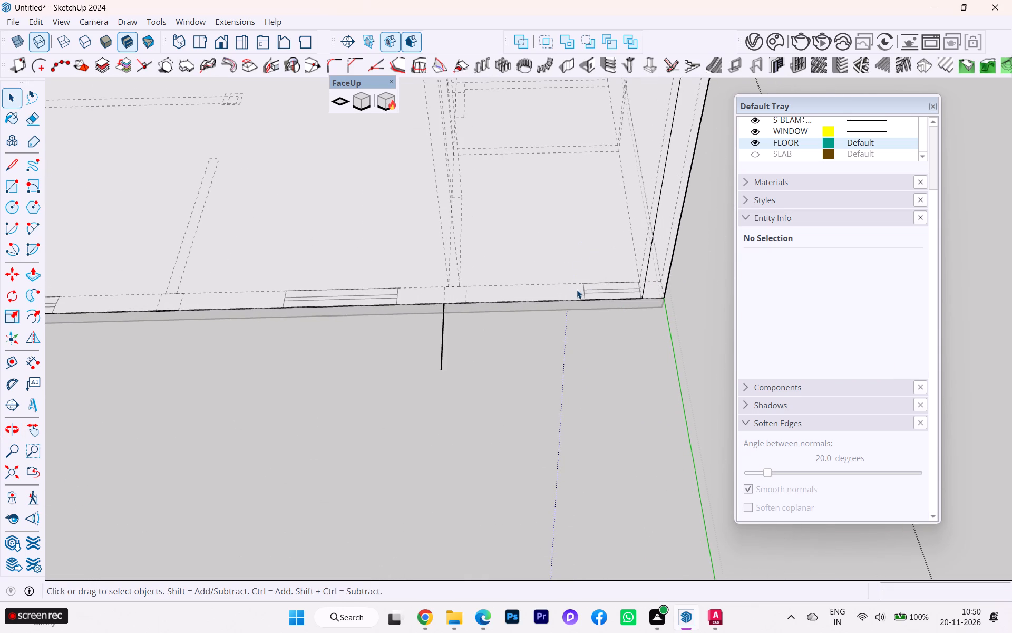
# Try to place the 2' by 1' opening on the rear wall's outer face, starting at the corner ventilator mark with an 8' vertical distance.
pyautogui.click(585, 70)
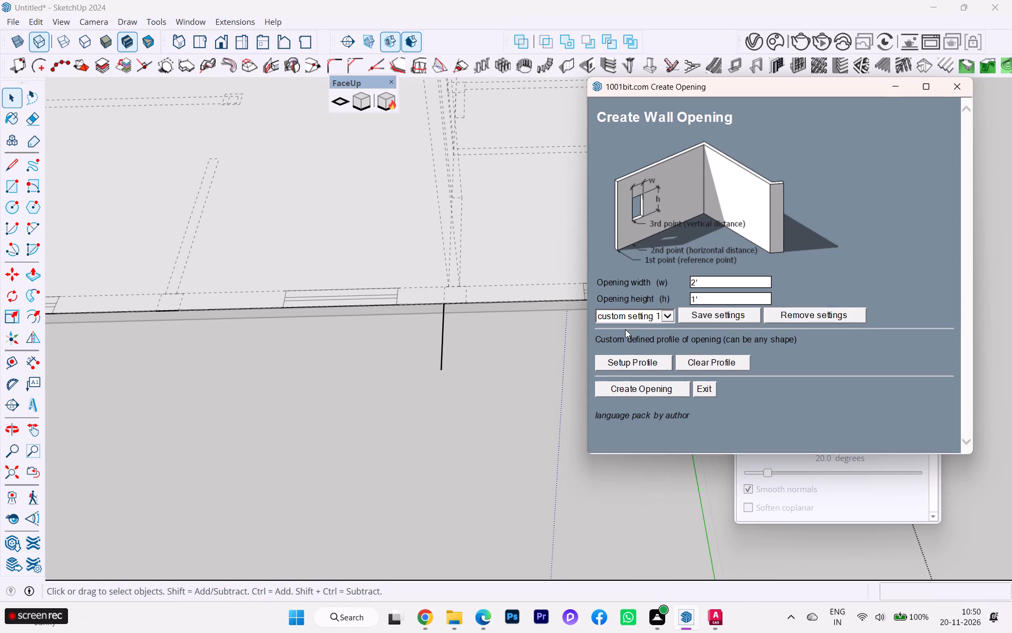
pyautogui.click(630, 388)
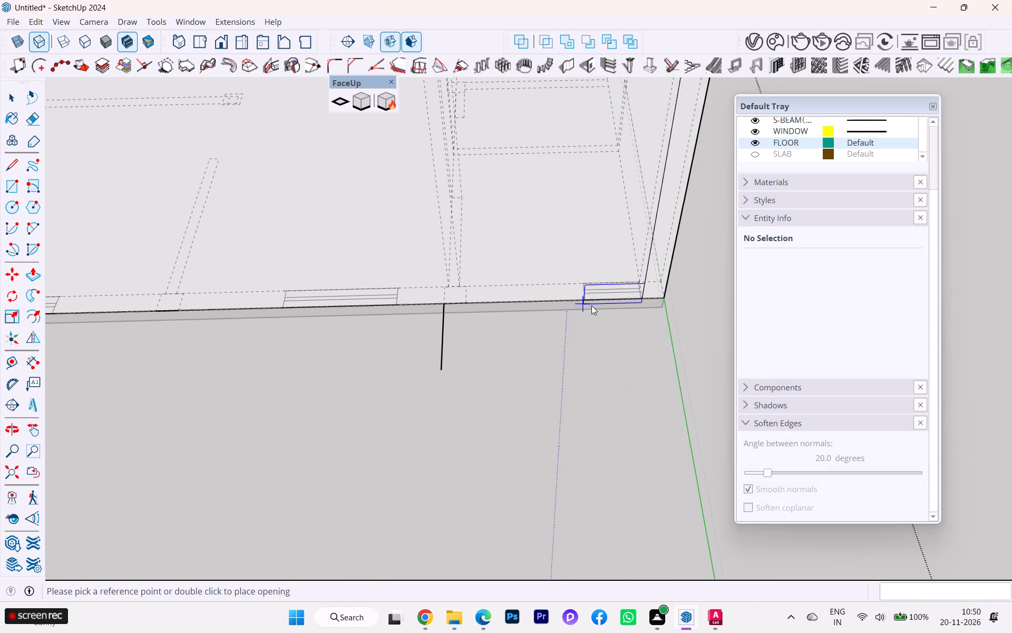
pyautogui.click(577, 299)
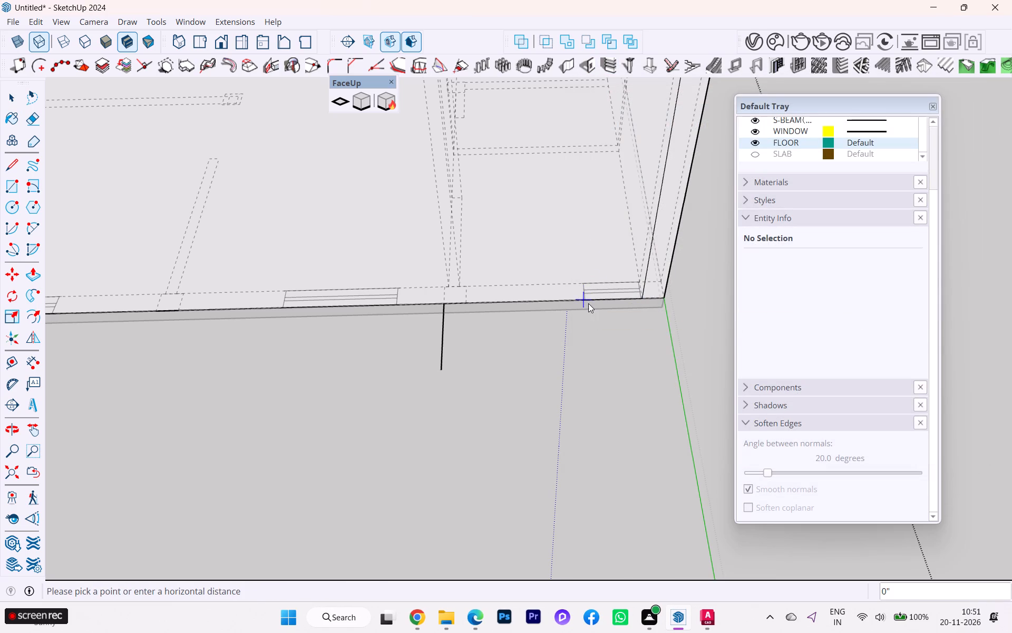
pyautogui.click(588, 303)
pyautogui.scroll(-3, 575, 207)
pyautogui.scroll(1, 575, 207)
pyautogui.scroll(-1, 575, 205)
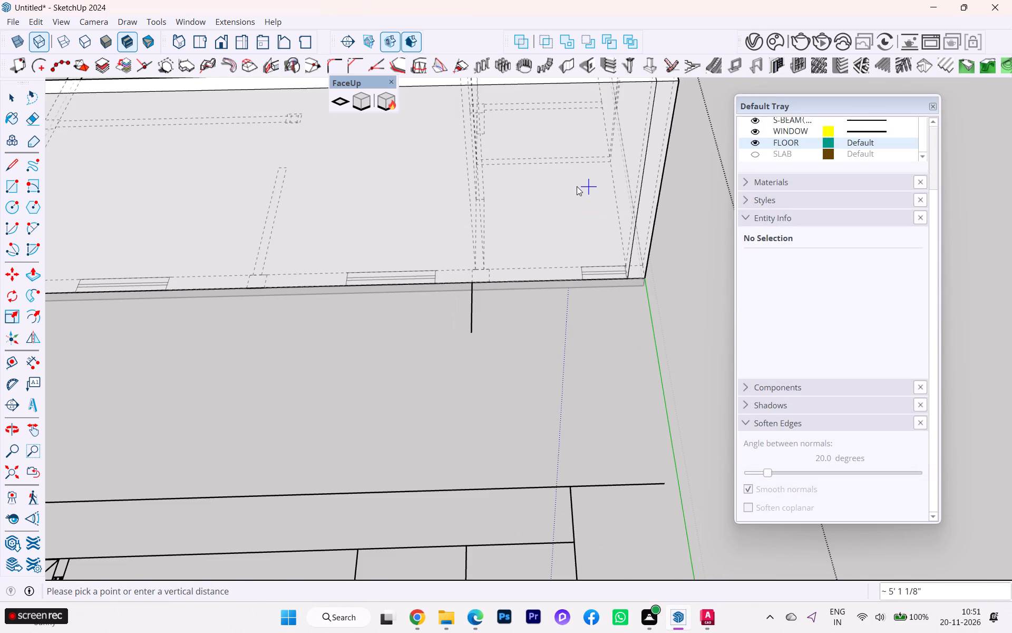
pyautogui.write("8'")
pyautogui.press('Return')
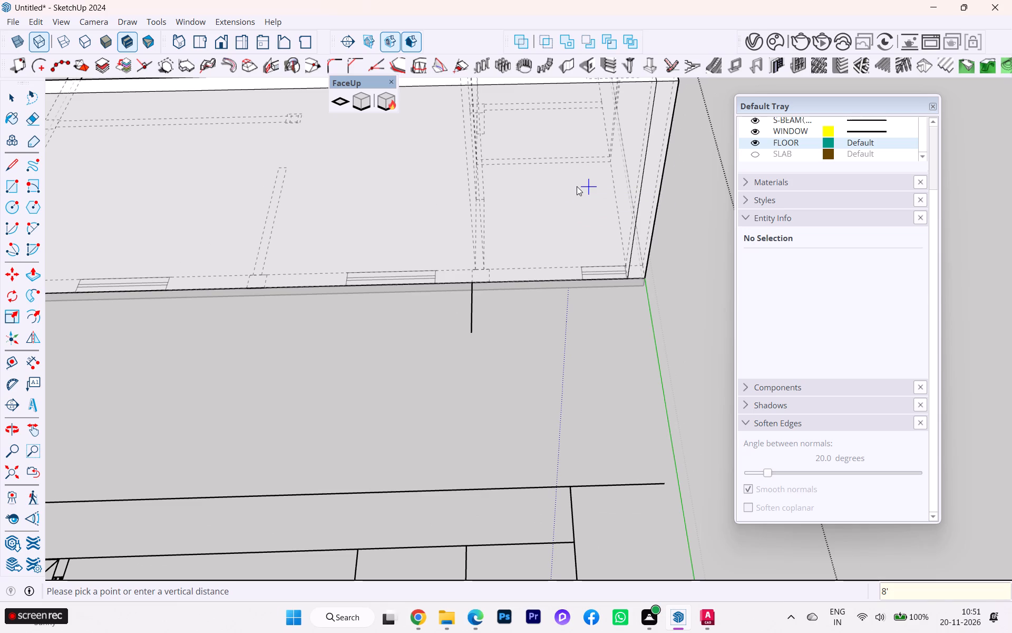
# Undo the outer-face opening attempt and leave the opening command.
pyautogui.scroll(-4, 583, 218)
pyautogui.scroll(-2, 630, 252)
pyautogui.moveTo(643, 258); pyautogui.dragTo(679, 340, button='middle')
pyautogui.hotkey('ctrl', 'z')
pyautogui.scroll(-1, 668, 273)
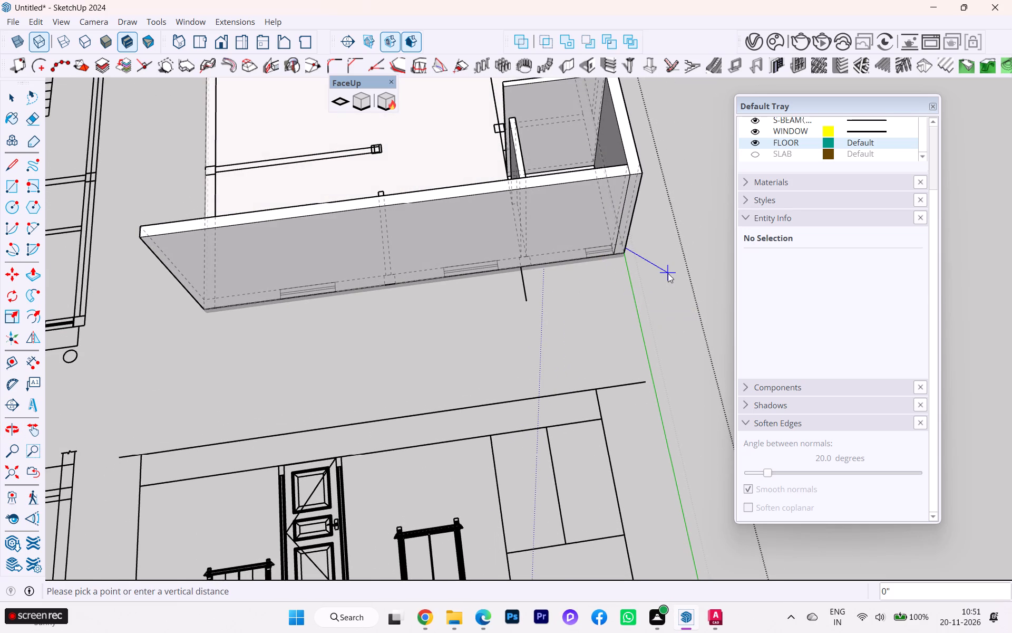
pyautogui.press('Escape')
# Examine the rear wall's outer face and the ventilator mark near its corner from several angles.
pyautogui.scroll(-2, 601, 177)
pyautogui.moveTo(603, 185); pyautogui.dragTo(459, 133, button='middle')
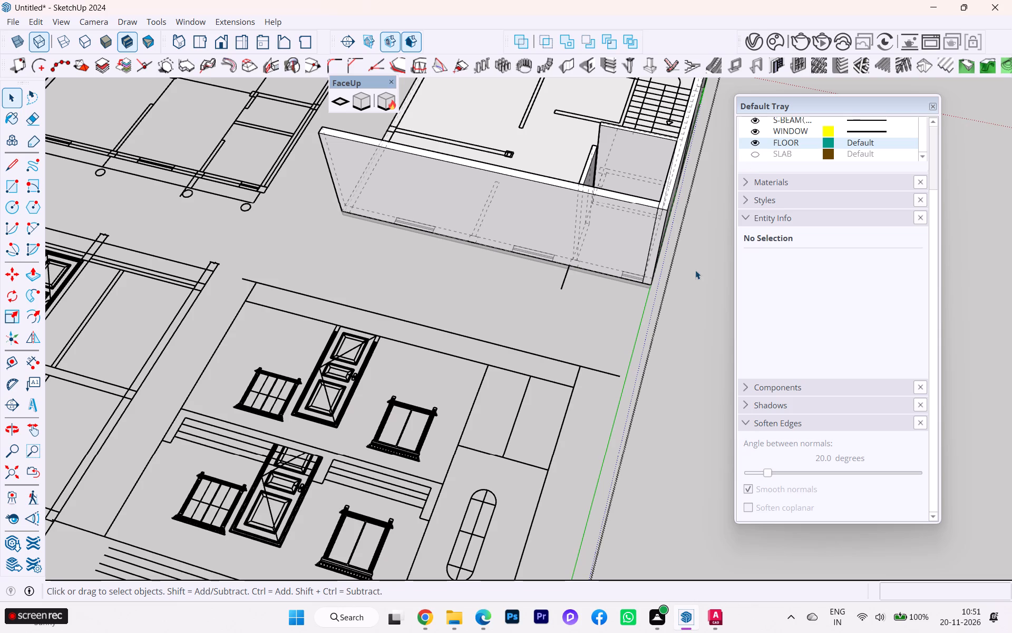
pyautogui.scroll(-2, 679, 267)
pyautogui.moveTo(659, 276); pyautogui.dragTo(639, 256, button='middle')
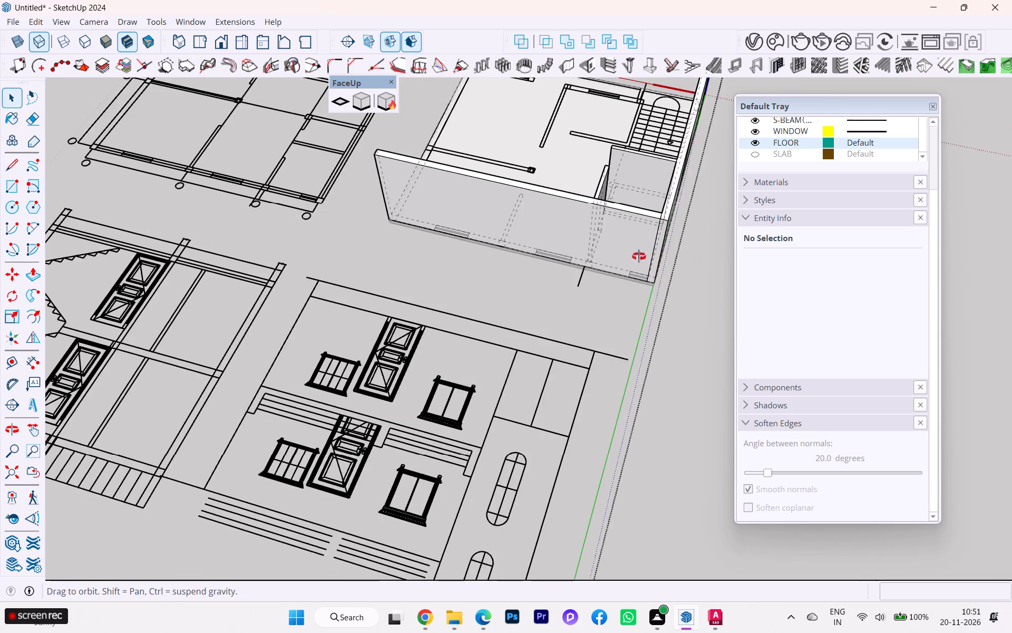
pyautogui.moveTo(639, 256); pyautogui.dragTo(466, 137, button='middle')
pyautogui.scroll(8, 637, 281)
pyautogui.click(661, 399)
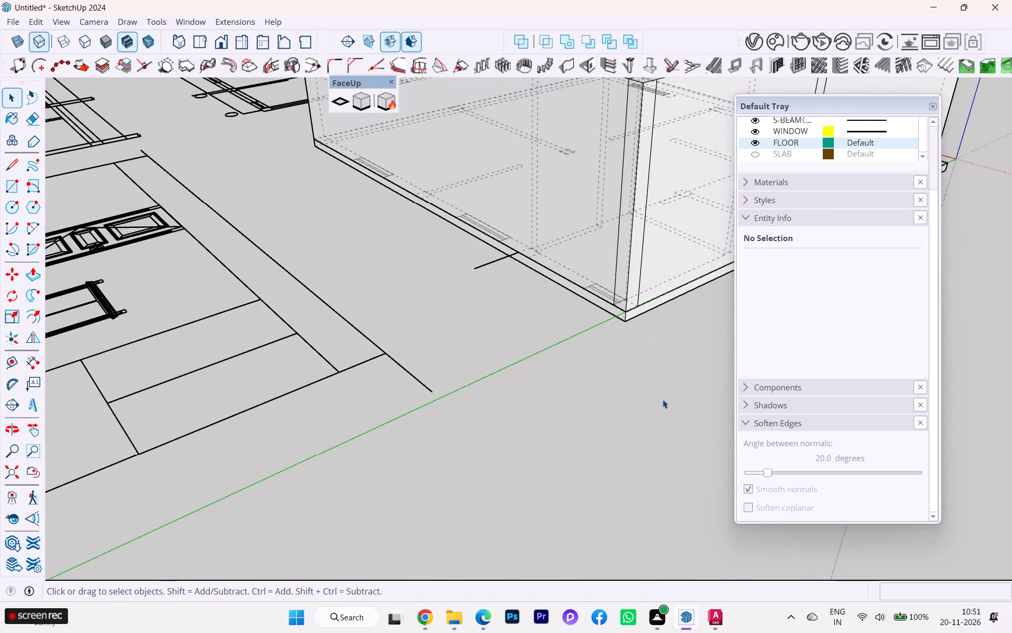
pyautogui.scroll(-1, 661, 376)
pyautogui.moveTo(628, 380); pyautogui.dragTo(573, 372, button='middle')
pyautogui.moveTo(529, 309); pyautogui.dragTo(601, 353, button='middle')
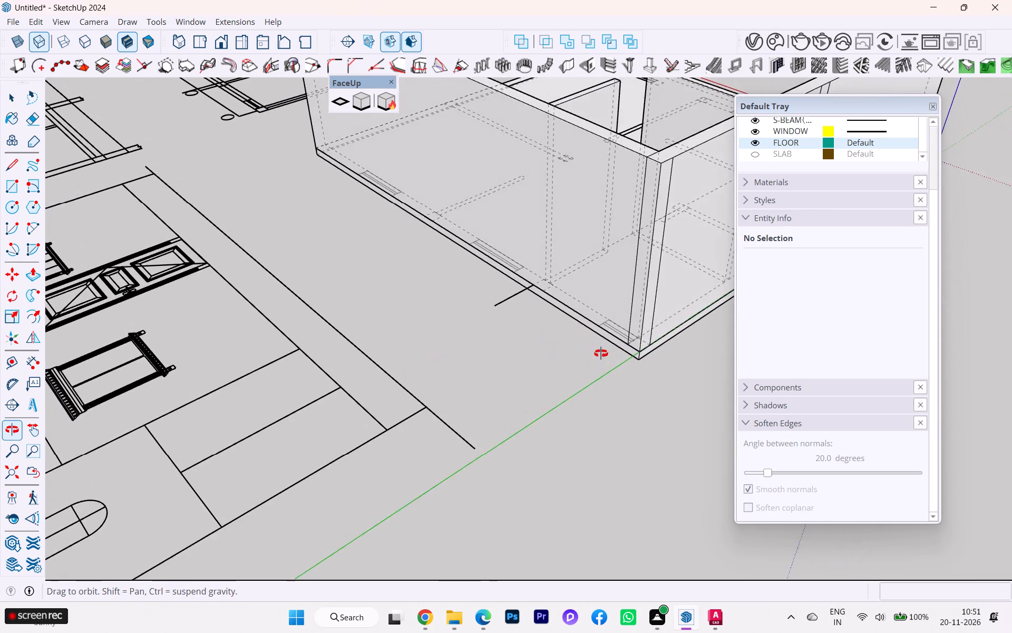
pyautogui.moveTo(601, 353); pyautogui.dragTo(783, 351, button='middle')
pyautogui.scroll(-1, 436, 284)
pyautogui.scroll(1, 436, 284)
pyautogui.scroll(-4, 436, 284)
pyautogui.scroll(1, 442, 282)
pyautogui.scroll(-1, 442, 282)
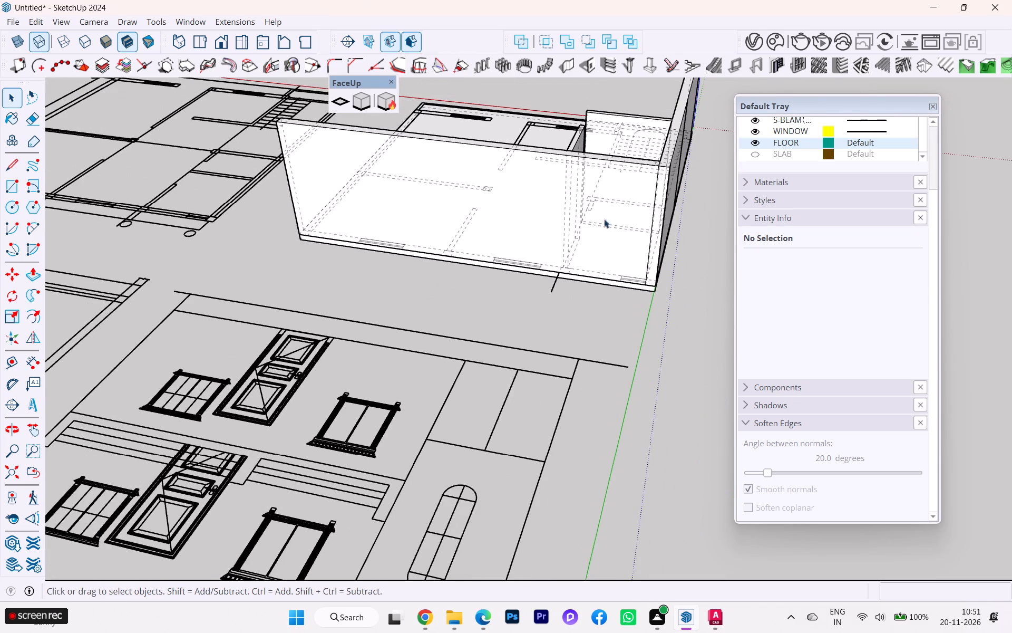
pyautogui.scroll(3, 657, 190)
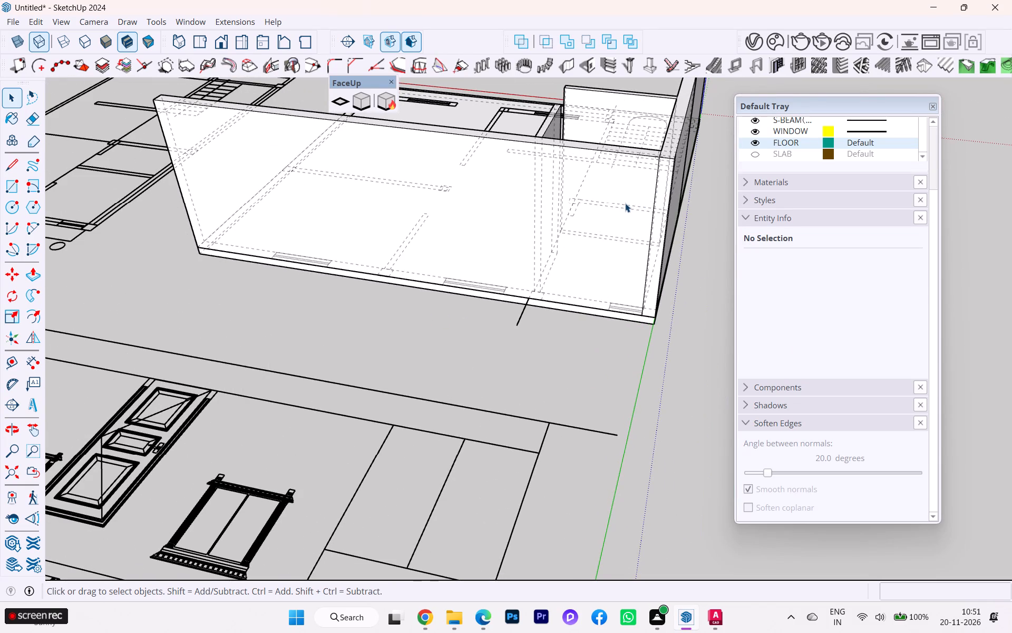
pyautogui.press('t')
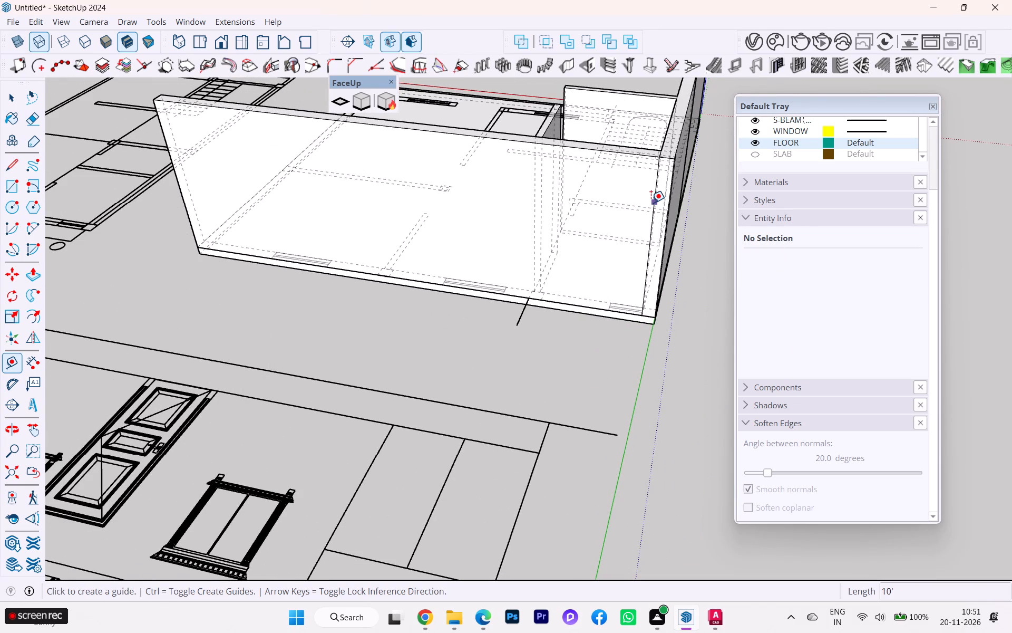
pyautogui.click(11, 104)
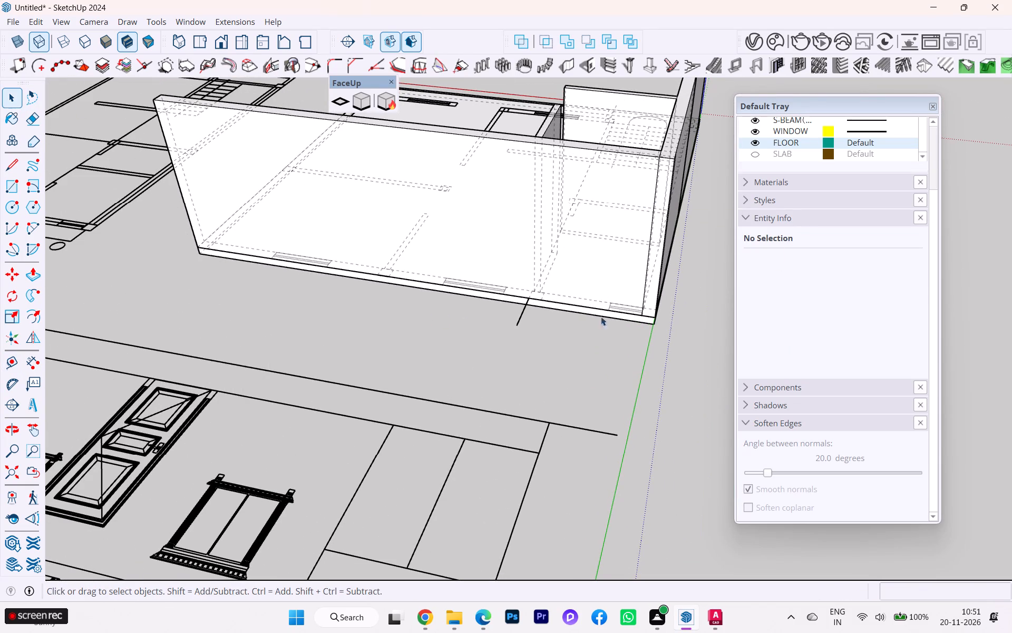
# Open the wall group for editing at the rear wall's outer face.
pyautogui.doubleClick(593, 231)
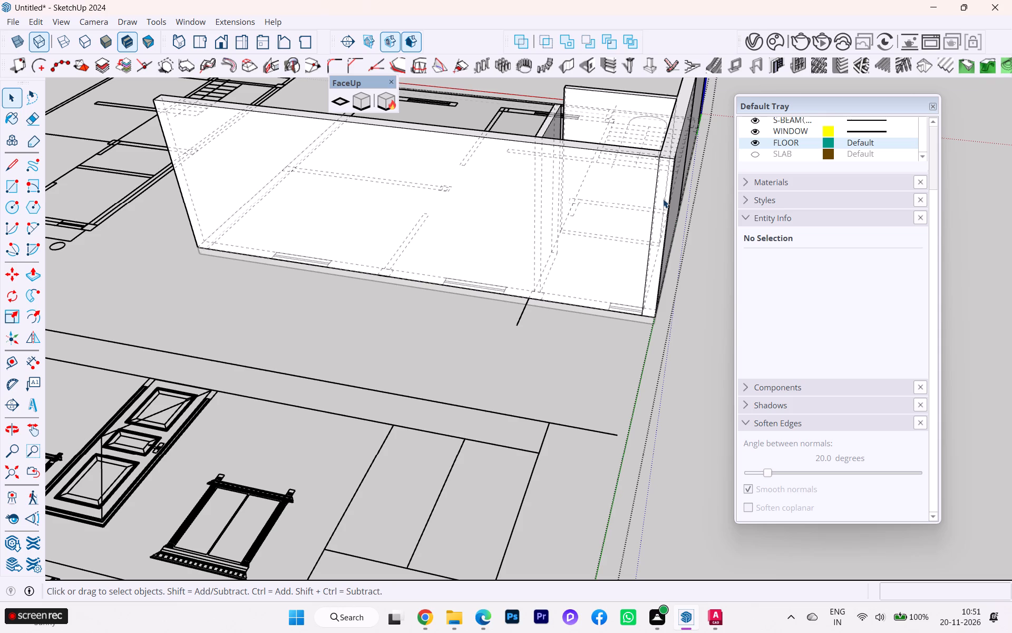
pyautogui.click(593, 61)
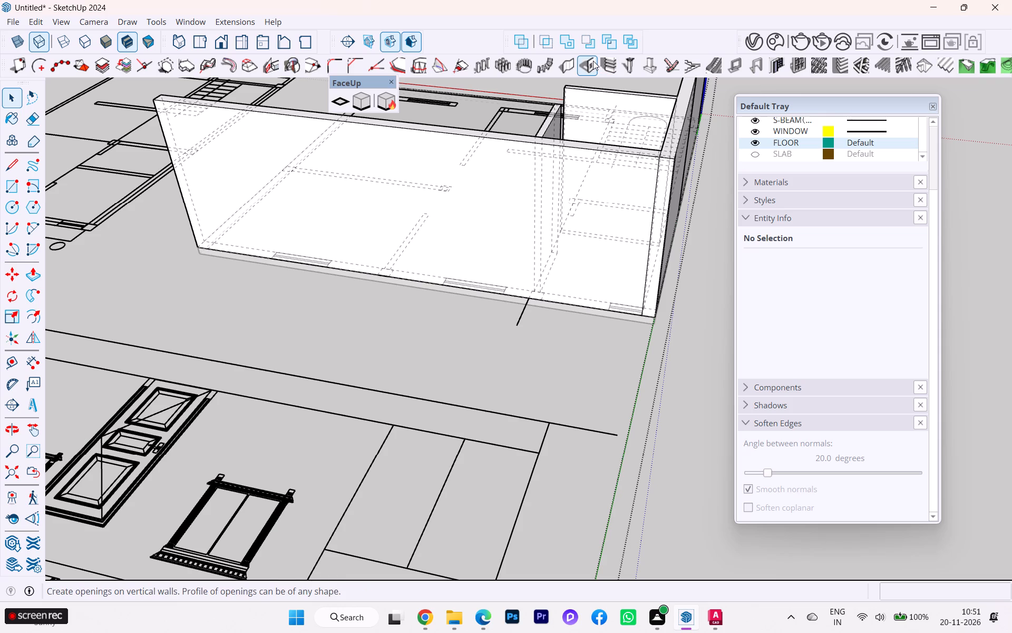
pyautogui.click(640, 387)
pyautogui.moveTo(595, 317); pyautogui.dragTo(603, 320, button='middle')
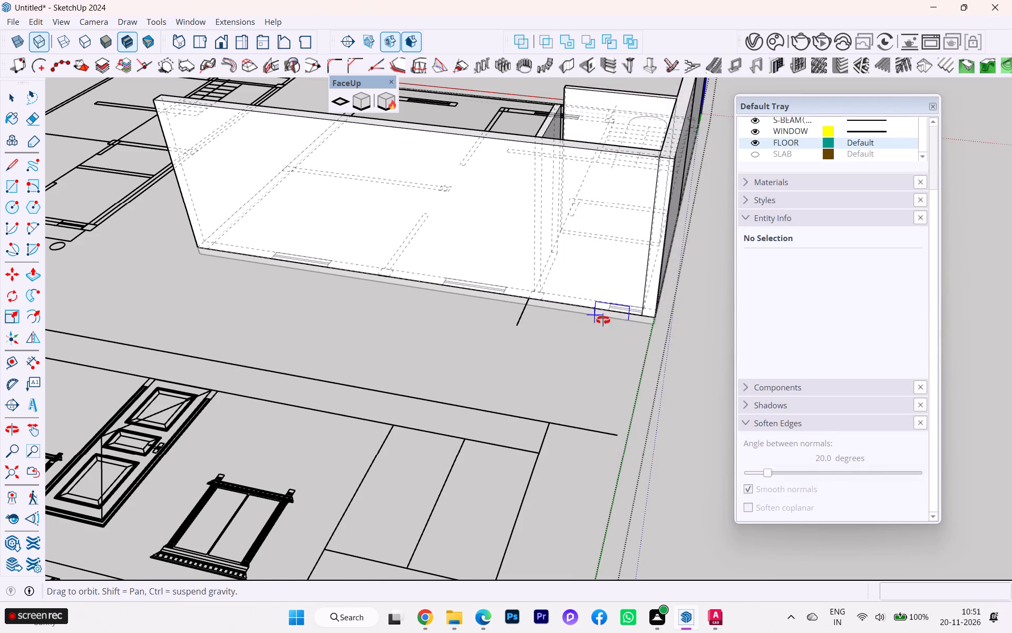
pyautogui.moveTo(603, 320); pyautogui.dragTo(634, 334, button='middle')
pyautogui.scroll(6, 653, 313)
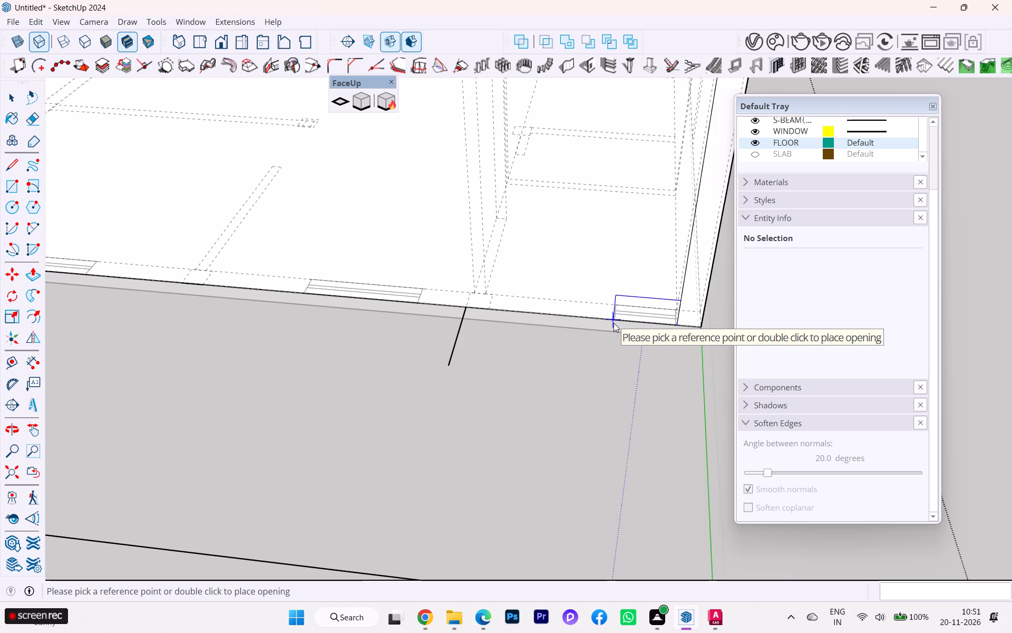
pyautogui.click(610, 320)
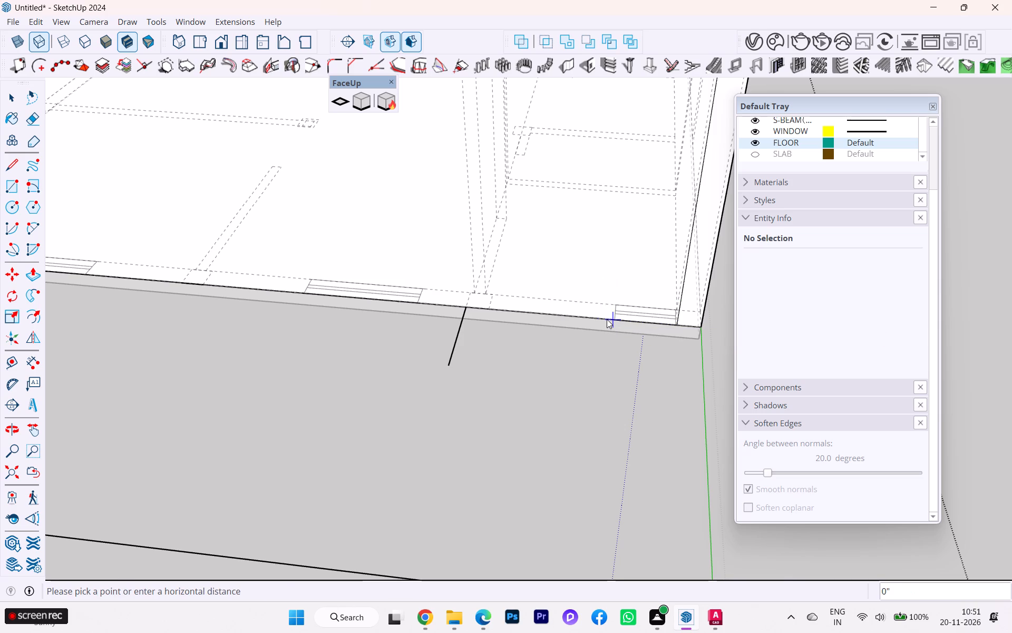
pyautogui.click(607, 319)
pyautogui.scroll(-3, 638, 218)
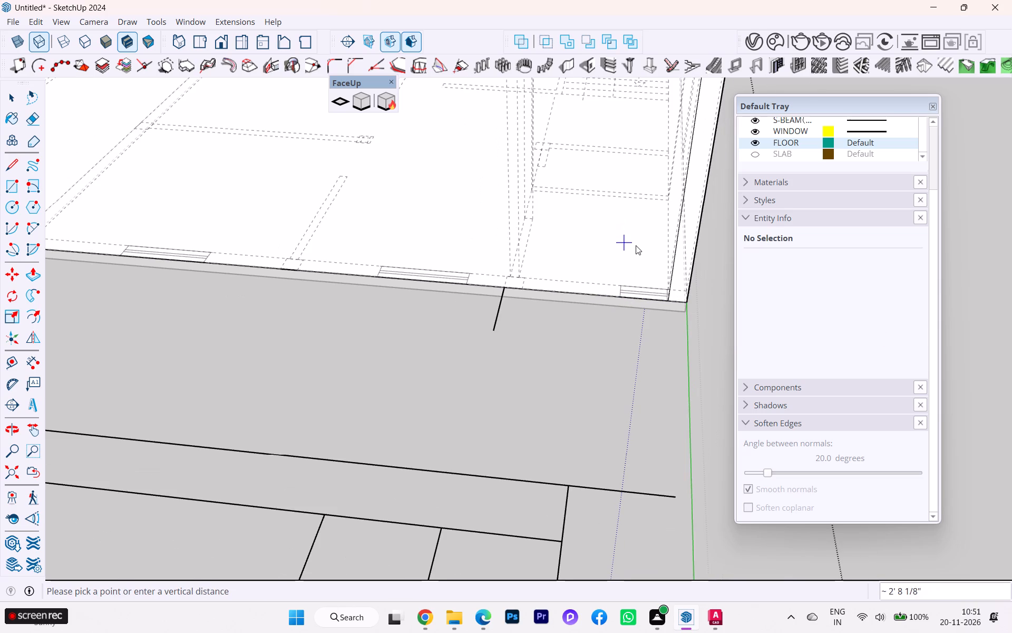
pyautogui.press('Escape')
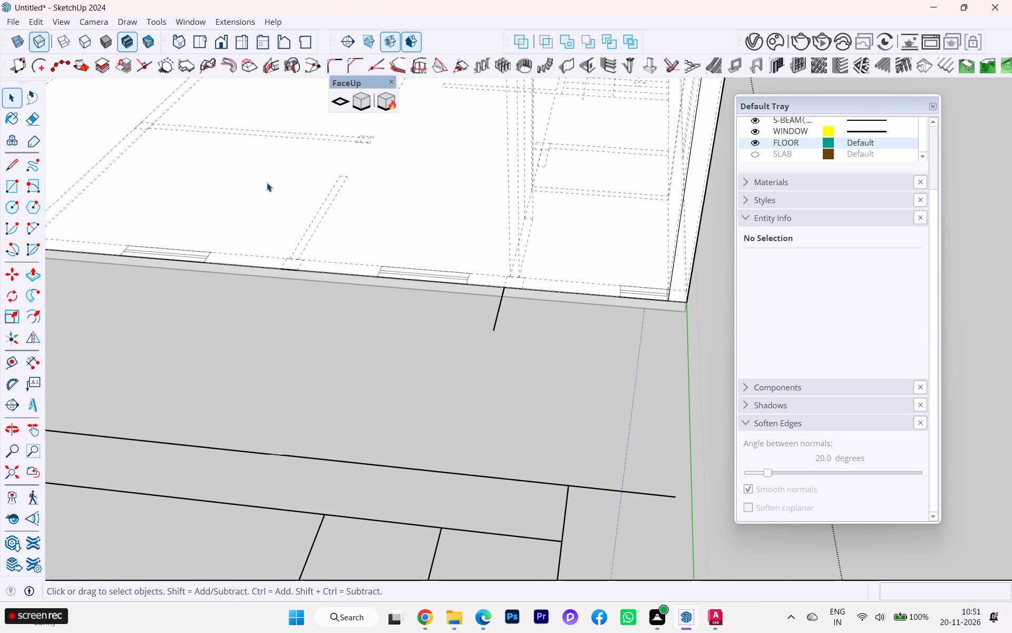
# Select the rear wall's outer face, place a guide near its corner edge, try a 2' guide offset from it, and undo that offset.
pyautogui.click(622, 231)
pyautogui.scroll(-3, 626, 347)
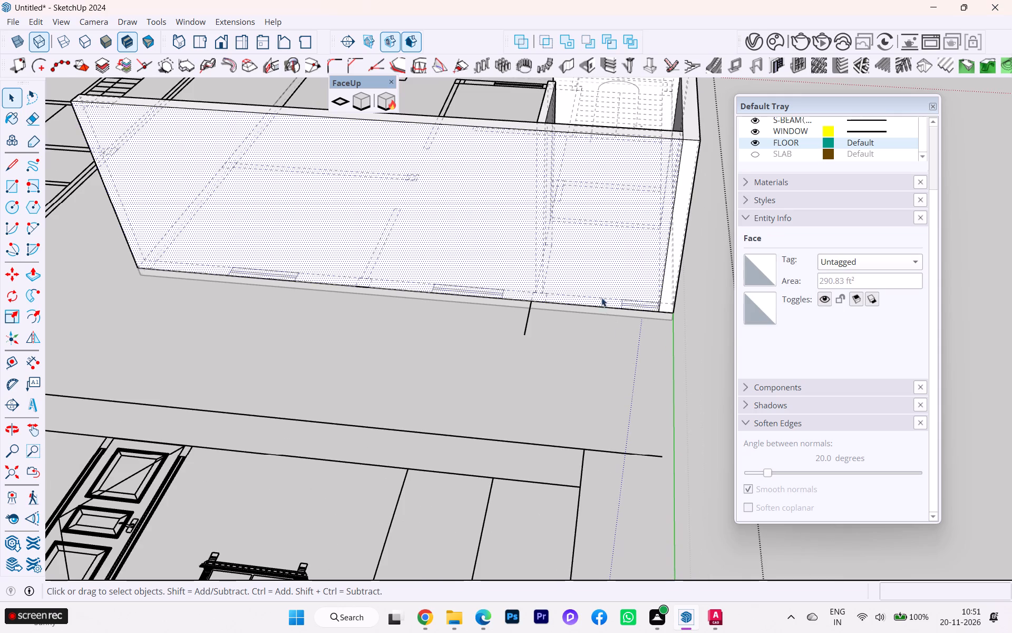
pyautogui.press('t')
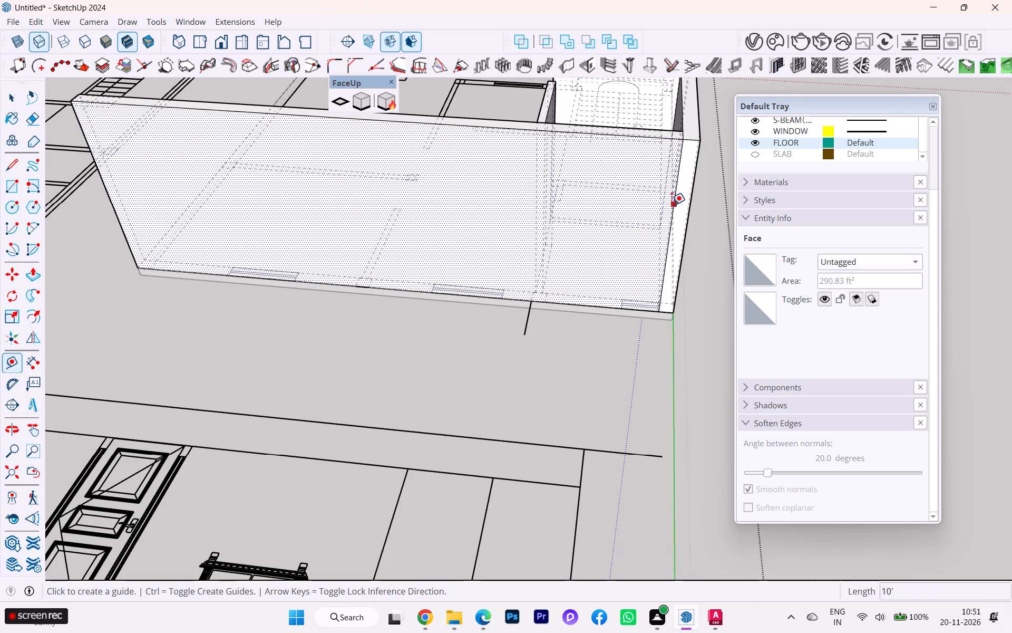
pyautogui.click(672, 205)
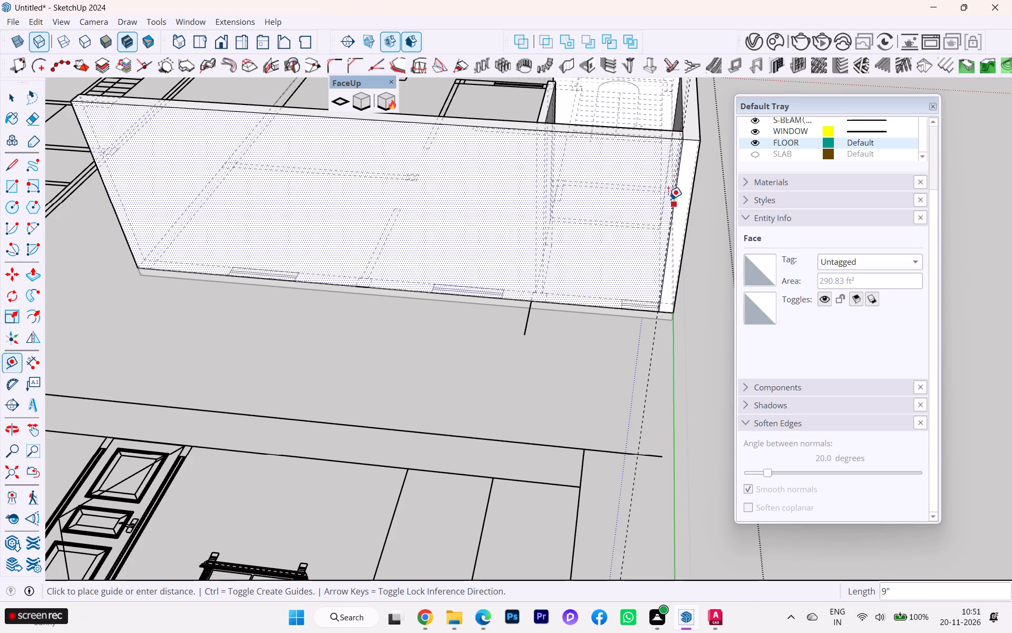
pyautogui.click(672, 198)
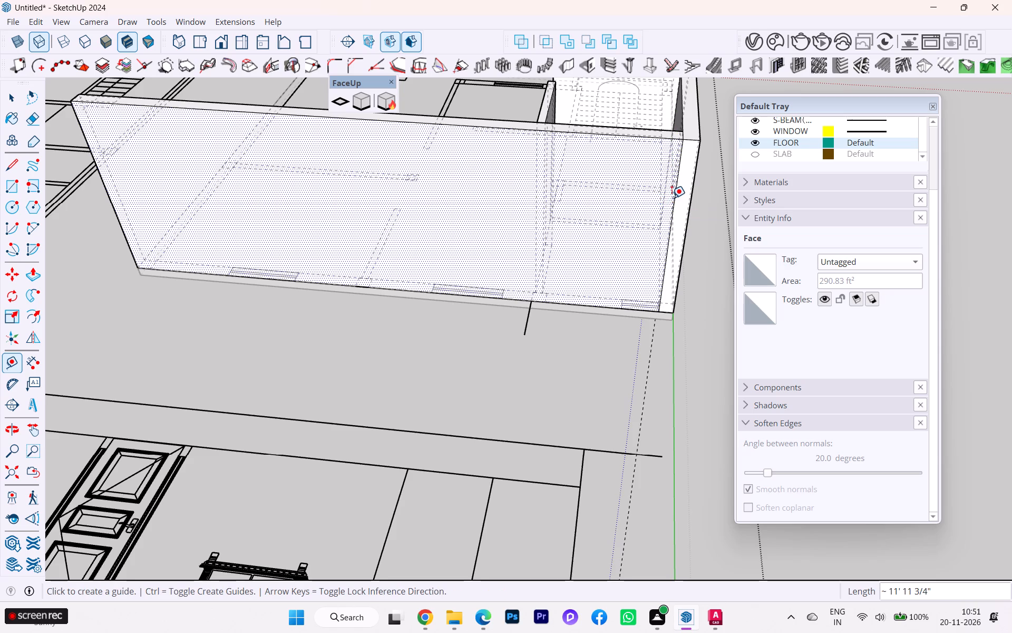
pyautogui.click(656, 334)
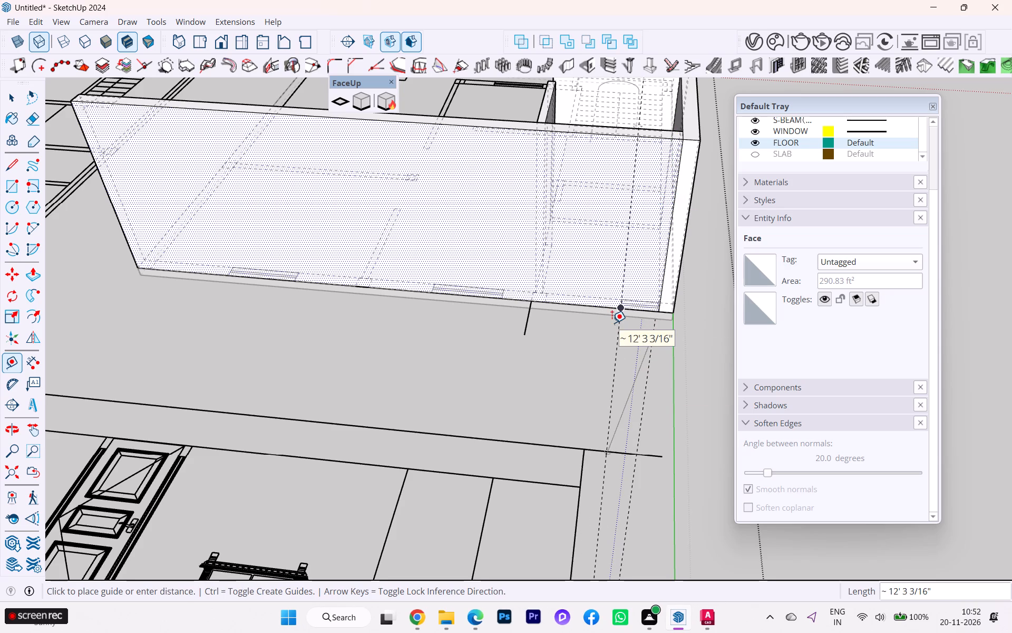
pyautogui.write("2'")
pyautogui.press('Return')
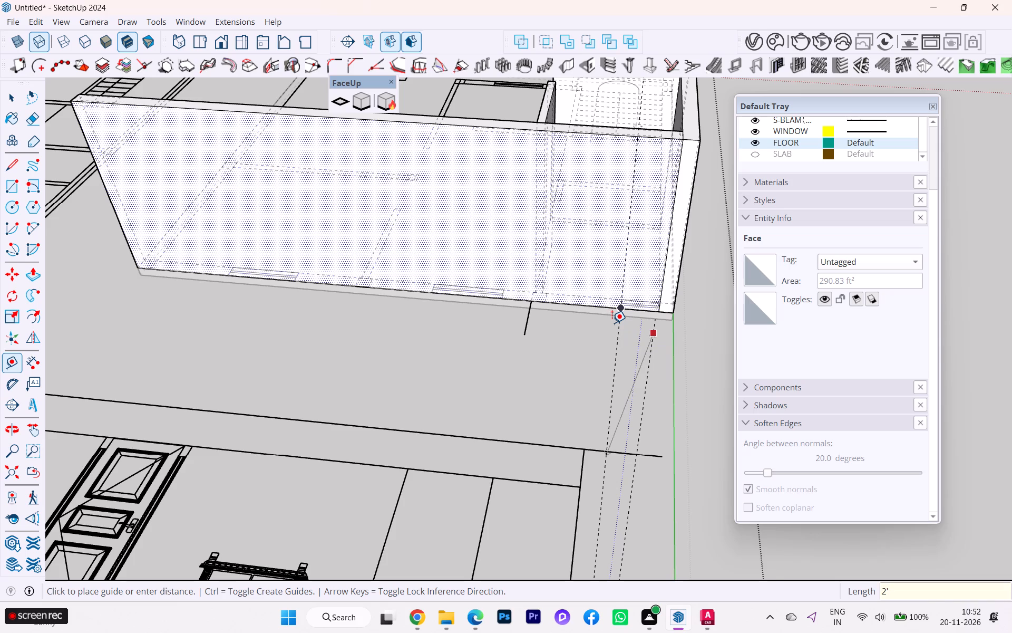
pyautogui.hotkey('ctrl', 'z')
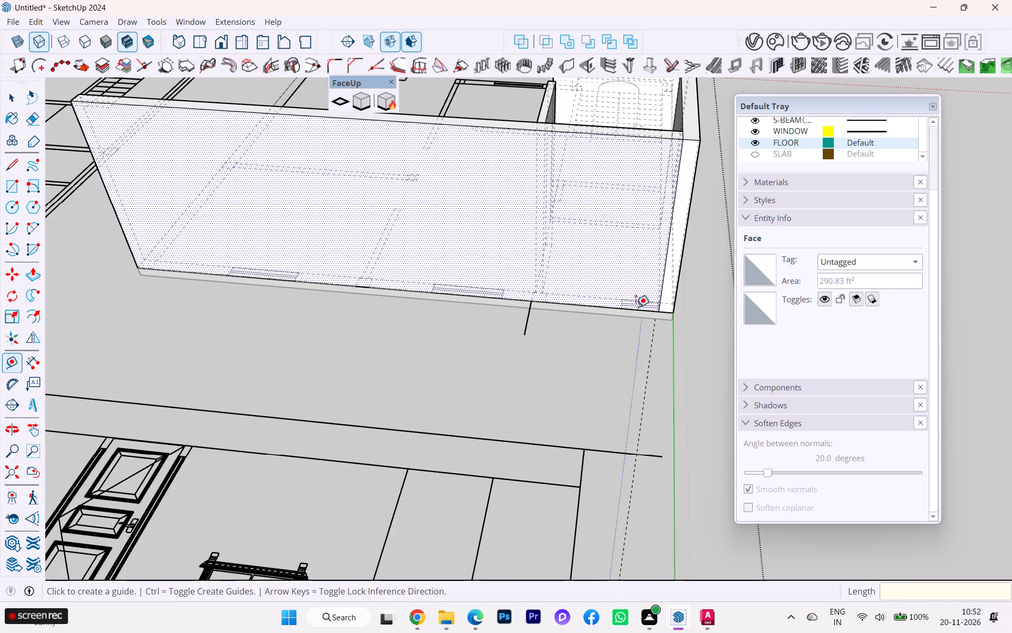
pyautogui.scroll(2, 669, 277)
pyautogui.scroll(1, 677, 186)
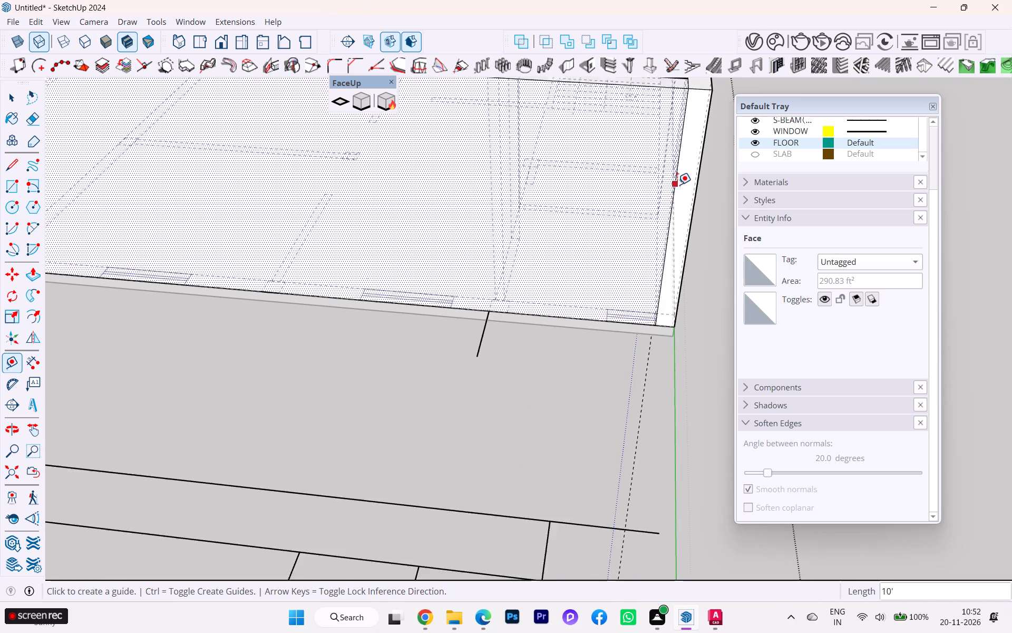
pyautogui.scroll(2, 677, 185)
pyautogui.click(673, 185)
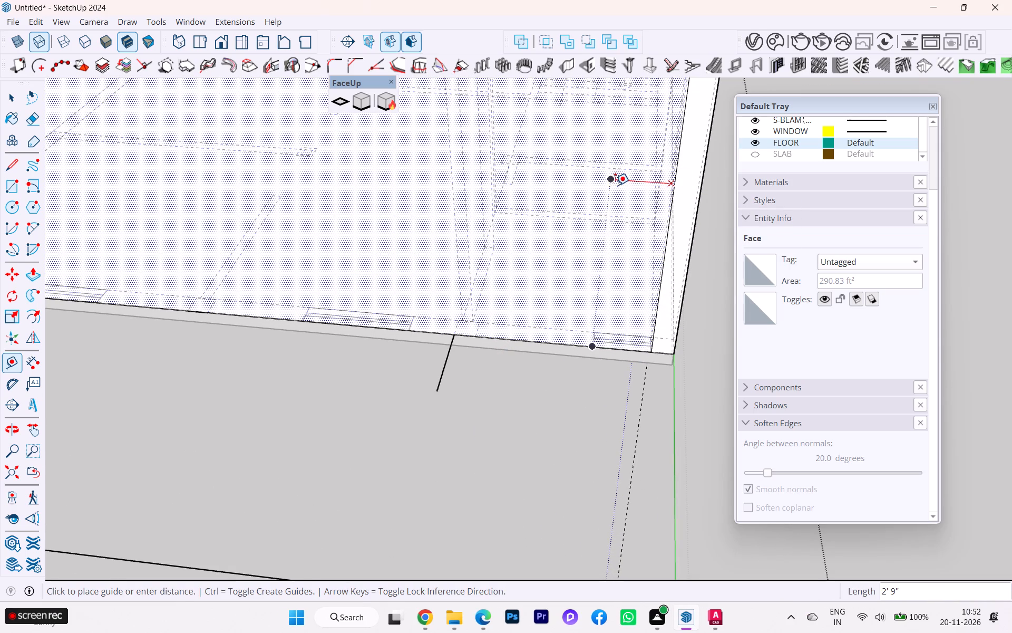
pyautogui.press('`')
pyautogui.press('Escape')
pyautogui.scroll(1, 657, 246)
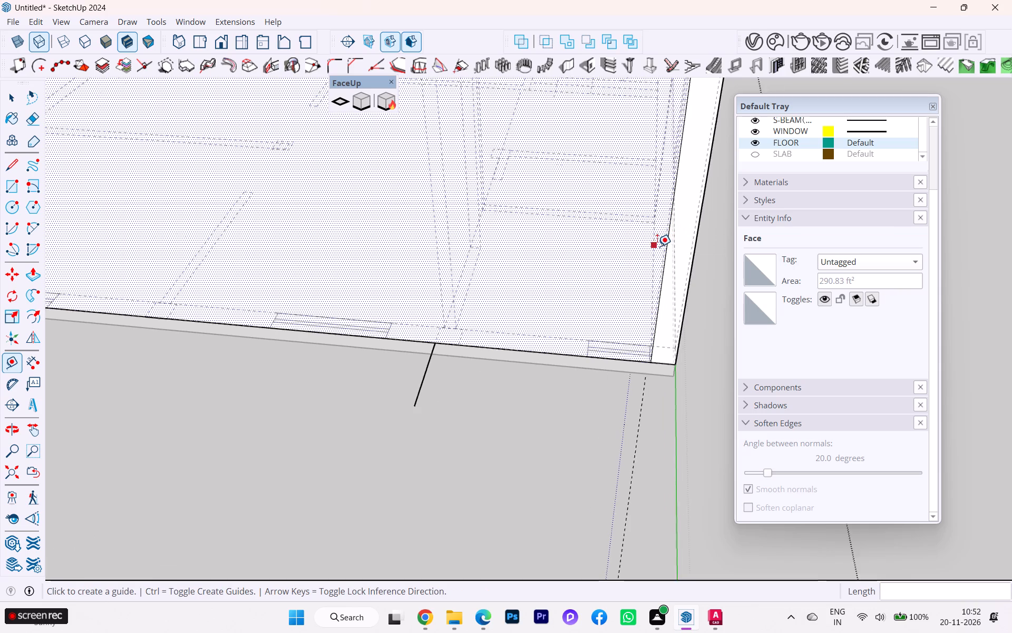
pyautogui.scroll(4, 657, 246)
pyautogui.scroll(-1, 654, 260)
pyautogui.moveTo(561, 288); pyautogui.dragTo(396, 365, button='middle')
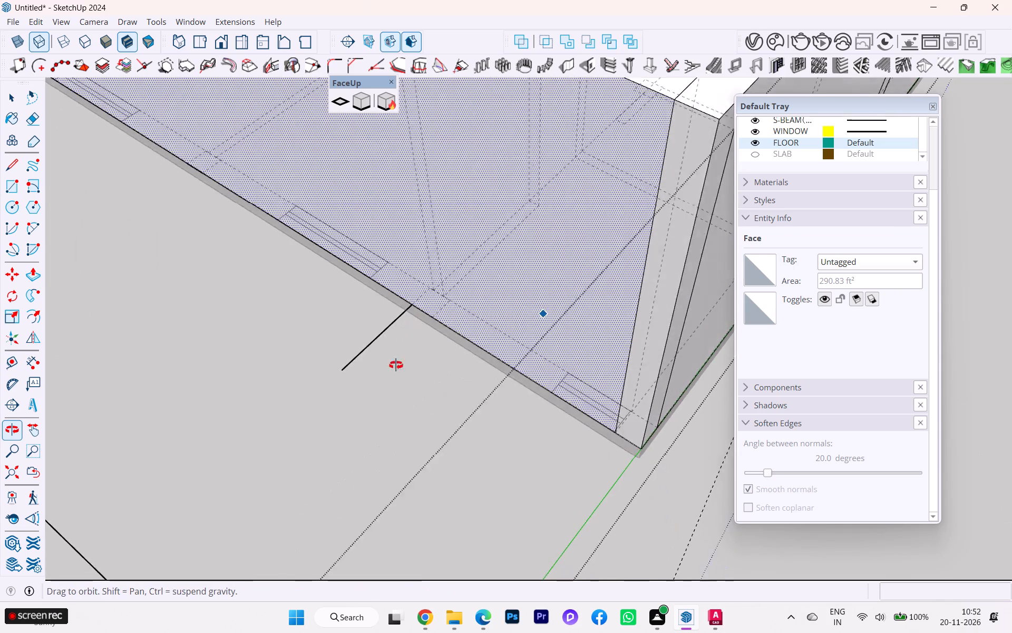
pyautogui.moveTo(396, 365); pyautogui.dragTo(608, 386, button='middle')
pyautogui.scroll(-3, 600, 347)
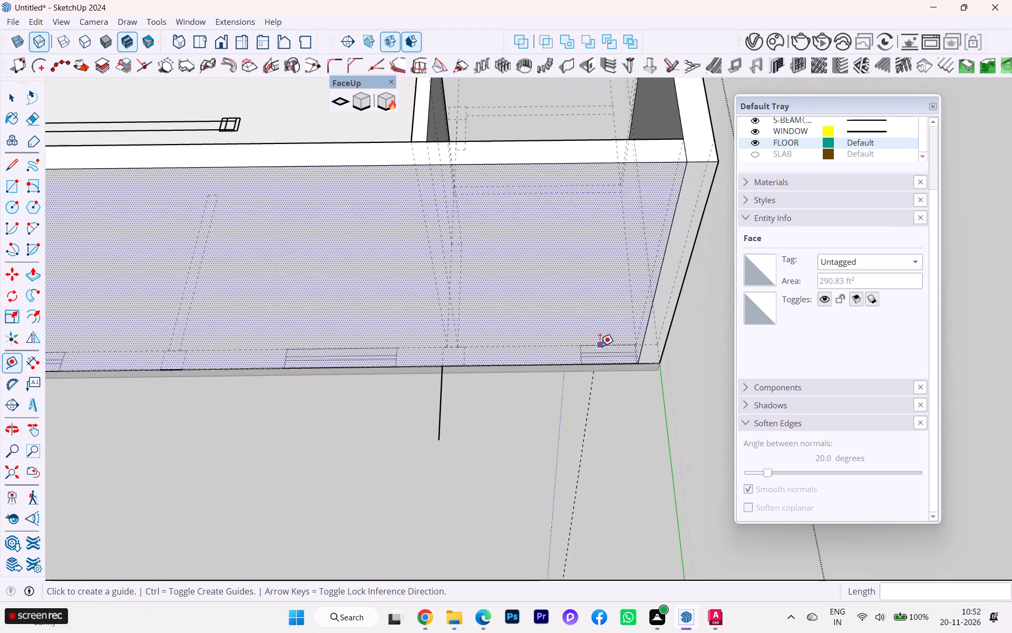
# Turn off the display of the model's hidden back edges.
pyautogui.press('k')
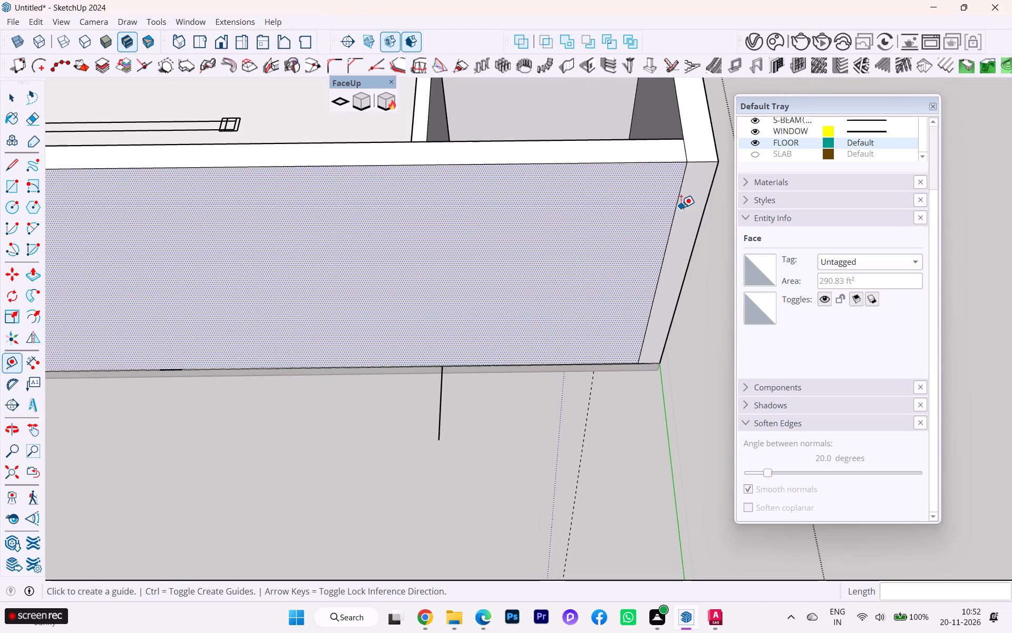
pyautogui.click(679, 197)
pyautogui.press('Escape')
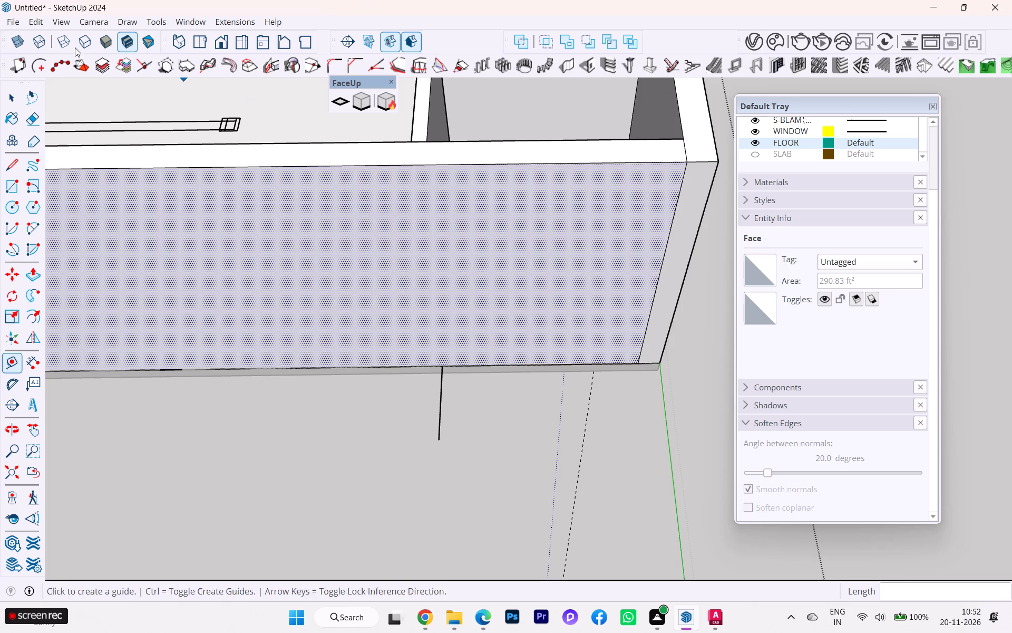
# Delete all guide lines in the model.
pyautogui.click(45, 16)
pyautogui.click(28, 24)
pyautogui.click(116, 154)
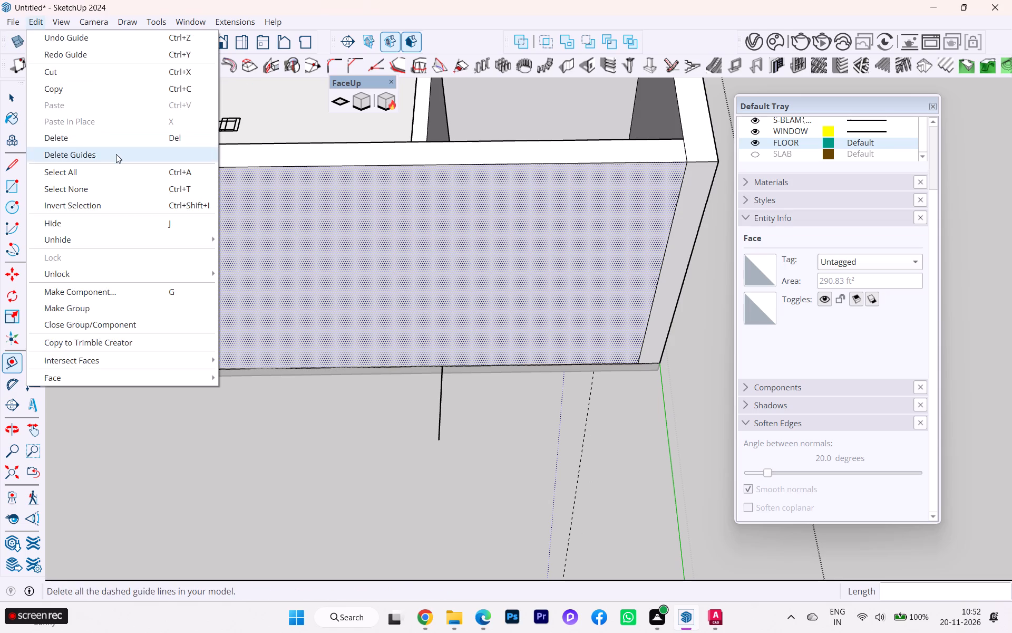
# Place two guides parallel to the rear wall's corner edge, about 5" in from it and about 2' 2" farther along the outer face.
pyautogui.click(670, 228)
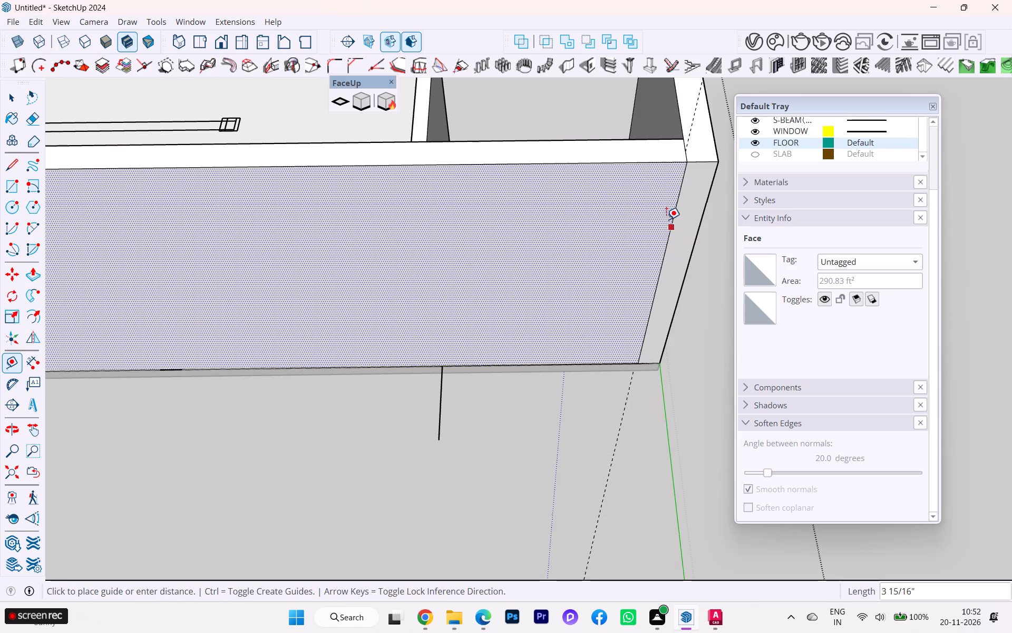
pyautogui.press('Right')
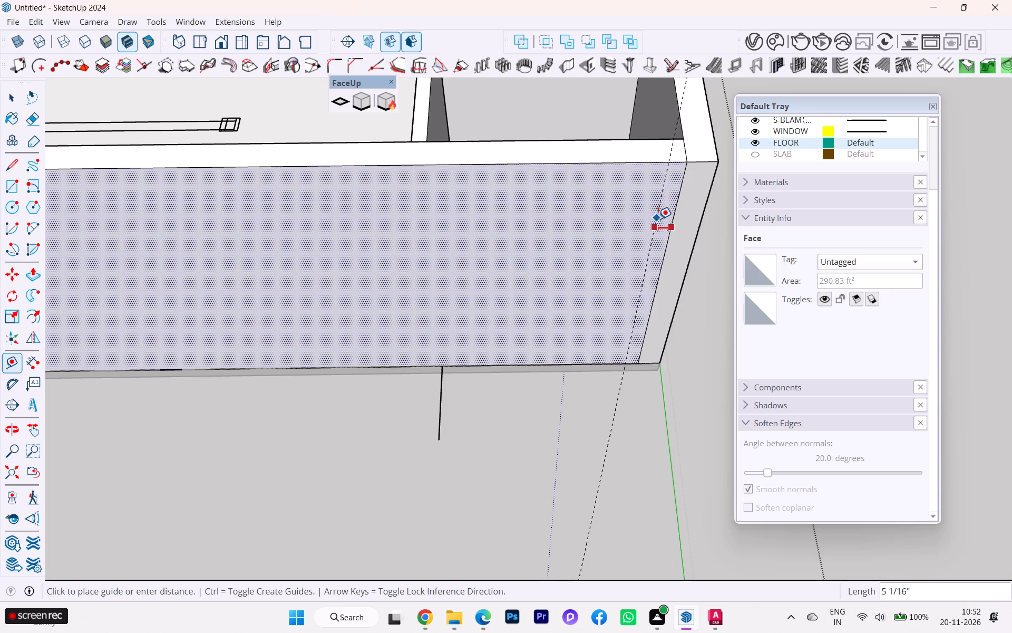
pyautogui.click(658, 219)
pyautogui.click(655, 221)
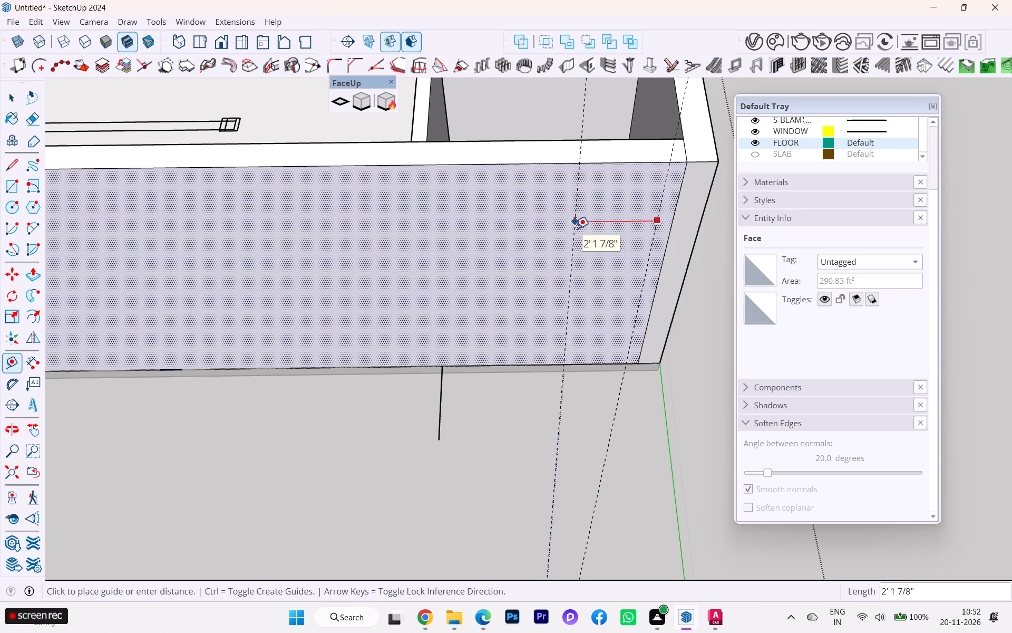
pyautogui.click(575, 228)
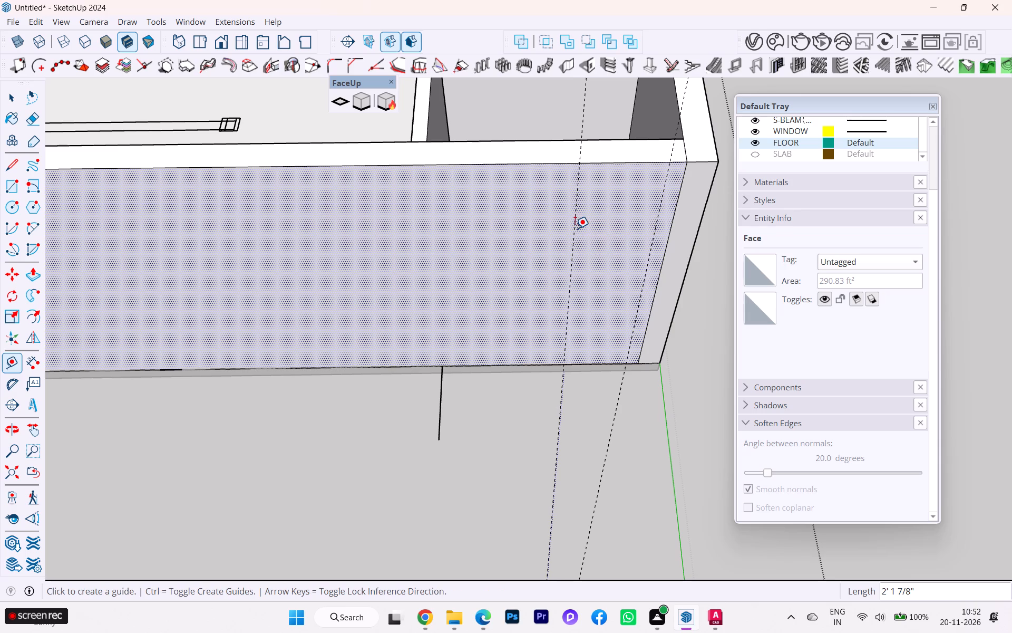
# Place a horizontal guide about 8' above the rear wall's bottom edge and a second one 1' above it.
pyautogui.click(579, 367)
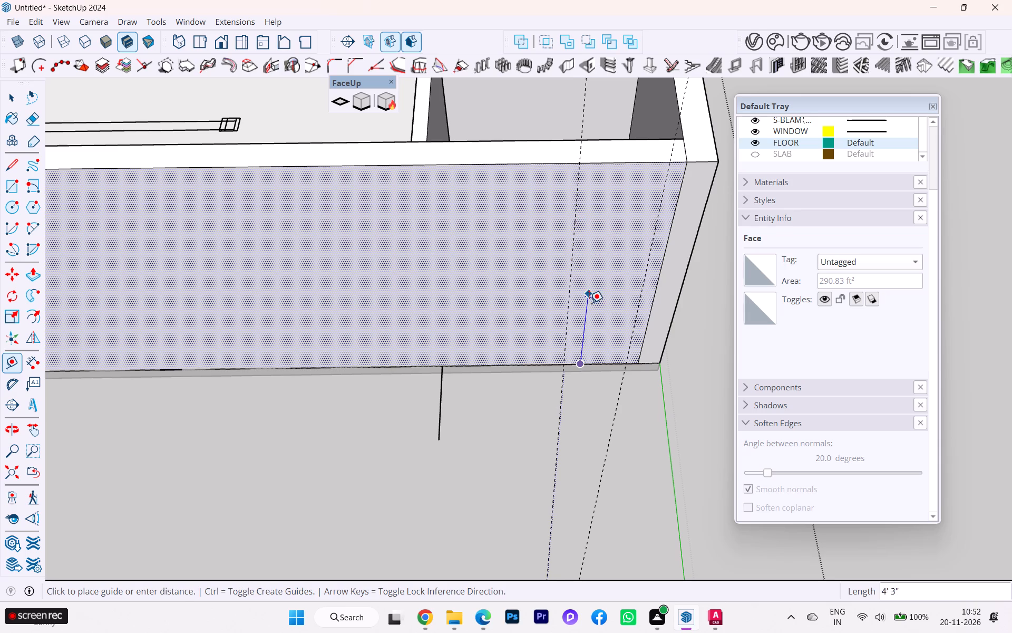
pyautogui.press('Escape')
pyautogui.click(598, 368)
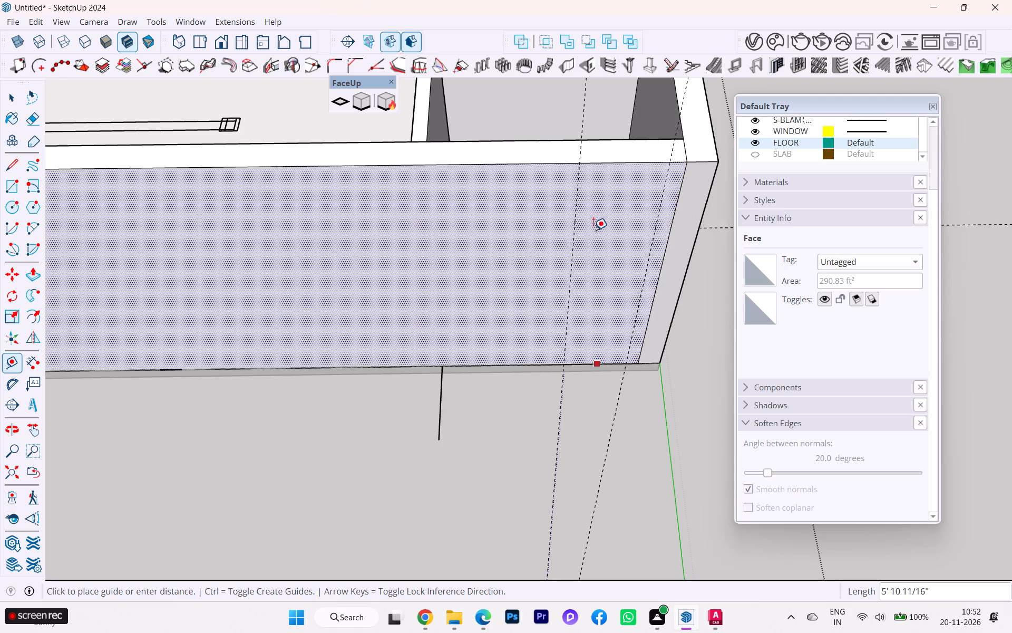
pyautogui.press('Up')
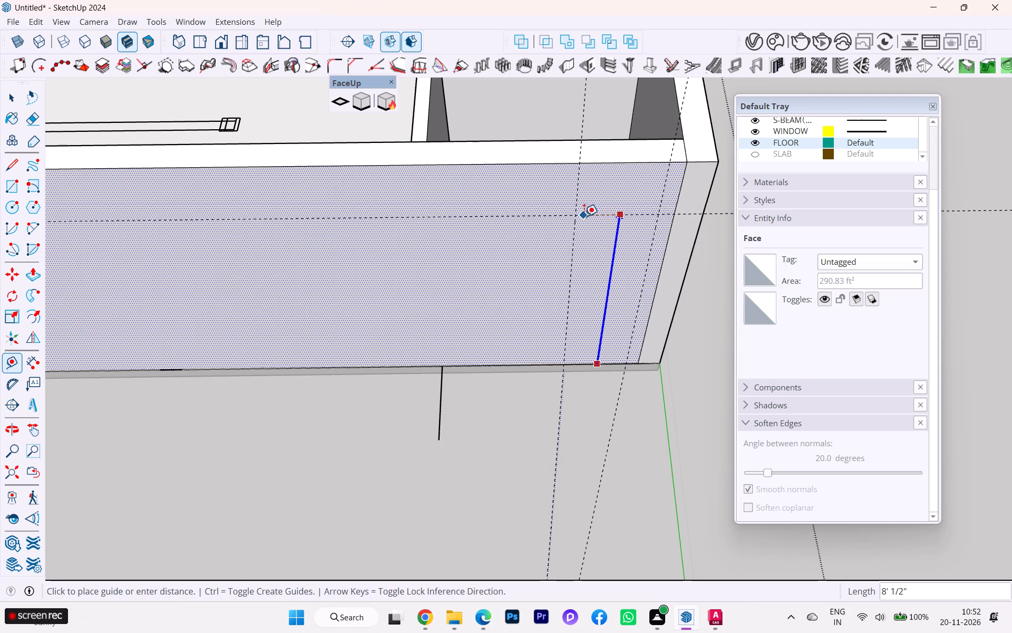
pyautogui.click(586, 220)
pyautogui.click(586, 220)
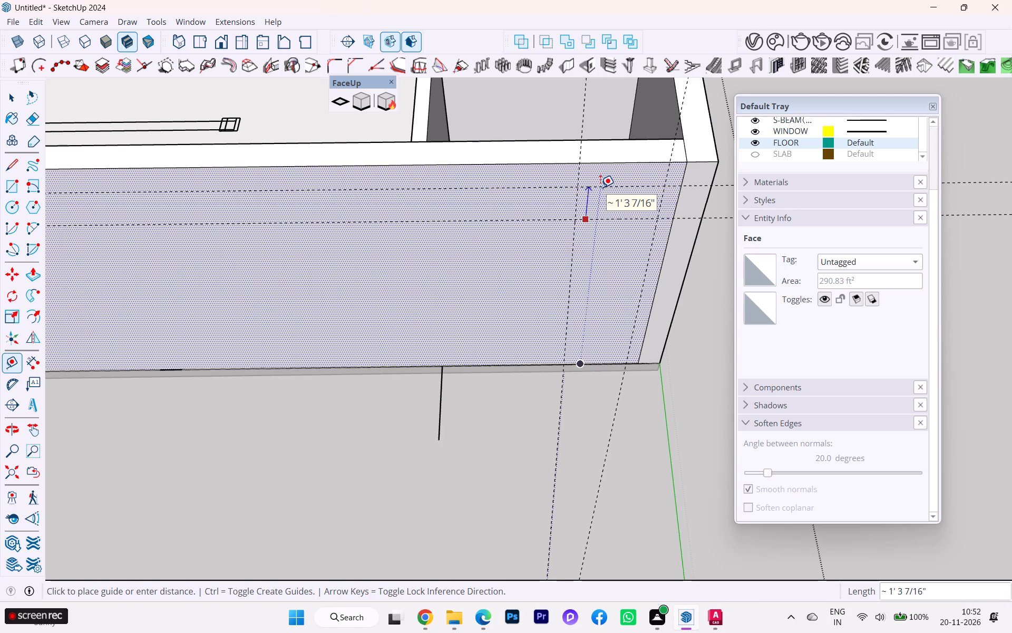
pyautogui.write("1'")
pyautogui.press('Return')
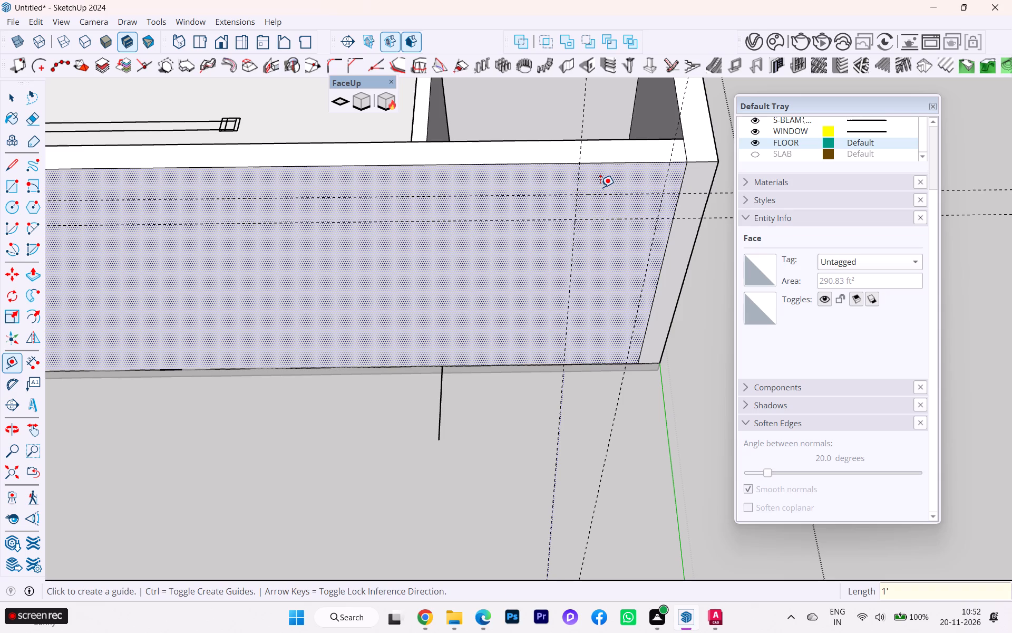
# Place a guide 6" from the corner-side vertical guide on the rear wall's outer face, towards the other vertical guide.
pyautogui.scroll(-1, 625, 293)
pyautogui.moveTo(616, 287); pyautogui.dragTo(593, 240, button='middle')
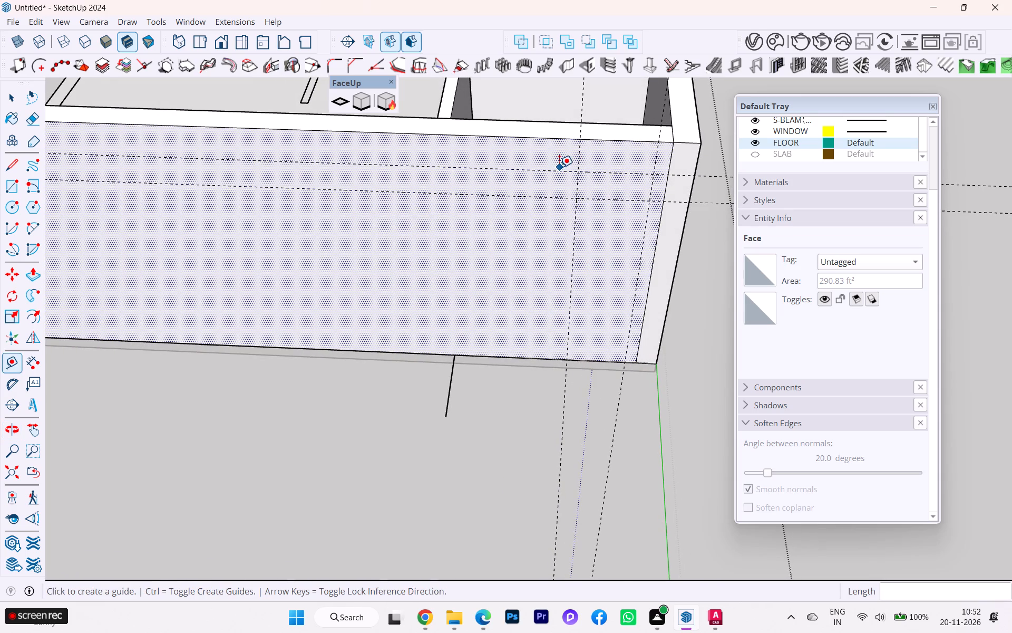
pyautogui.scroll(3, 575, 207)
pyautogui.click(595, 194)
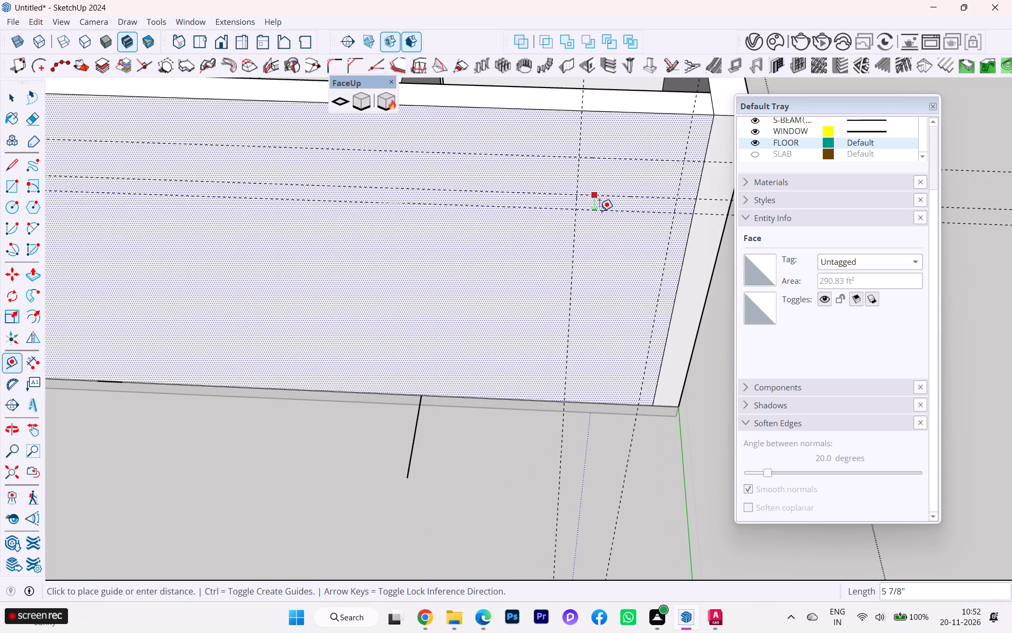
pyautogui.press('Escape')
pyautogui.click(577, 223)
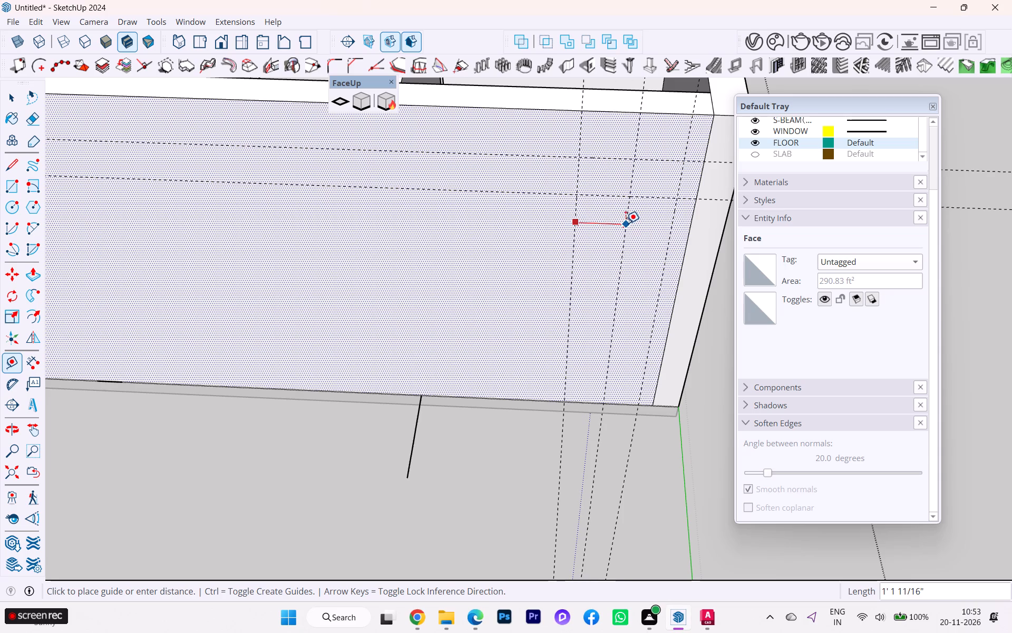
pyautogui.press('Escape')
pyautogui.click(671, 223)
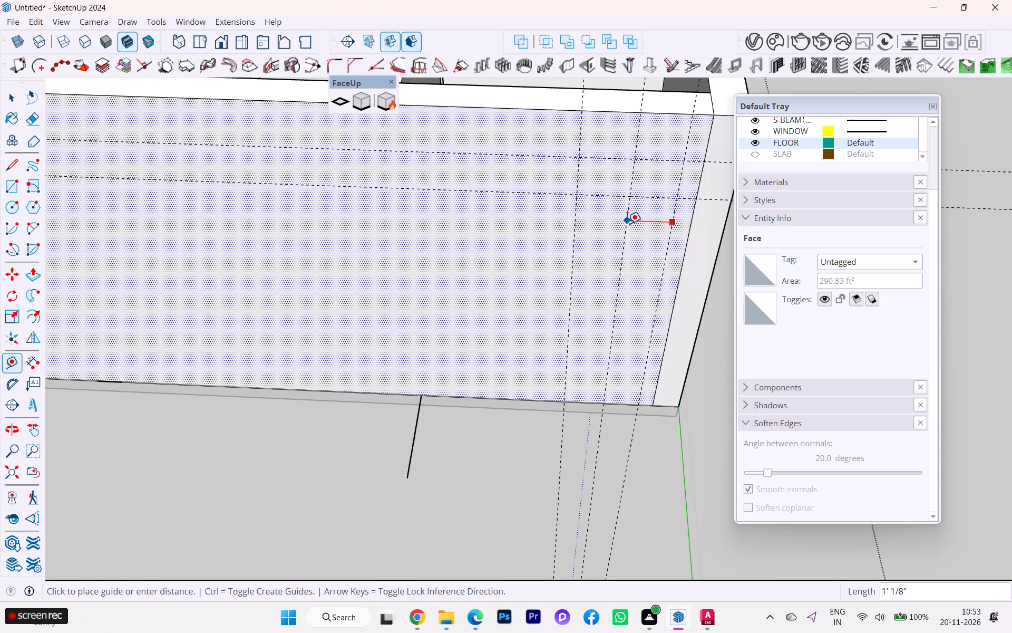
pyautogui.press('6')
pyautogui.press('Return')
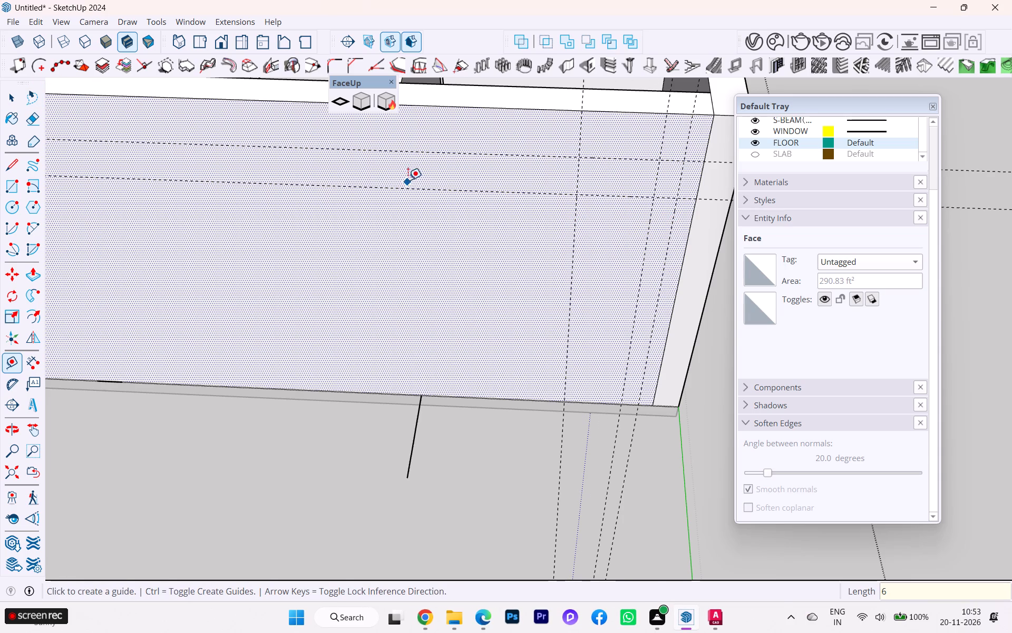
# Draw the ventilator rectangle on the rear wall's outer face between the two horizontal guides, from the far vertical guide to the 6" offset guide.
pyautogui.scroll(-2, 446, 206)
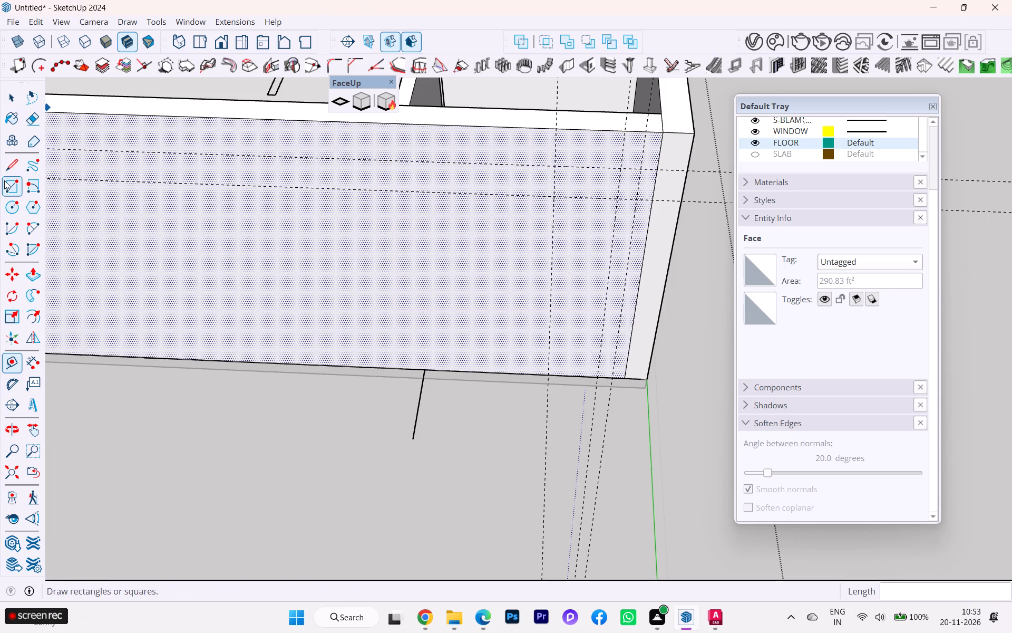
pyautogui.click(4, 180)
pyautogui.scroll(1, 556, 165)
pyautogui.click(553, 166)
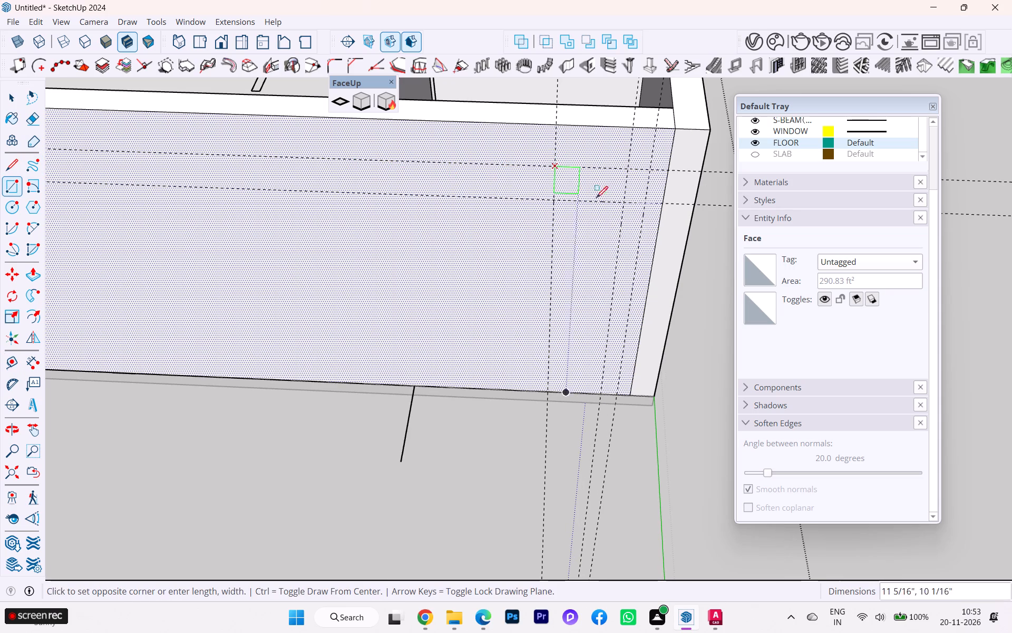
pyautogui.click(622, 206)
pyautogui.scroll(-3, 631, 216)
pyautogui.scroll(-3, 553, 254)
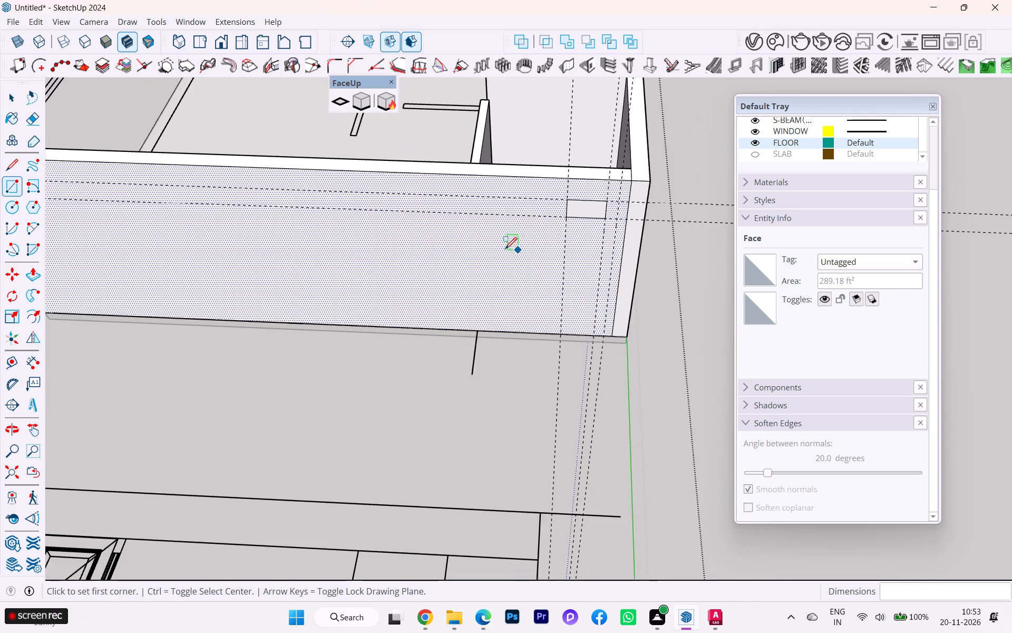
pyautogui.scroll(-2, 439, 242)
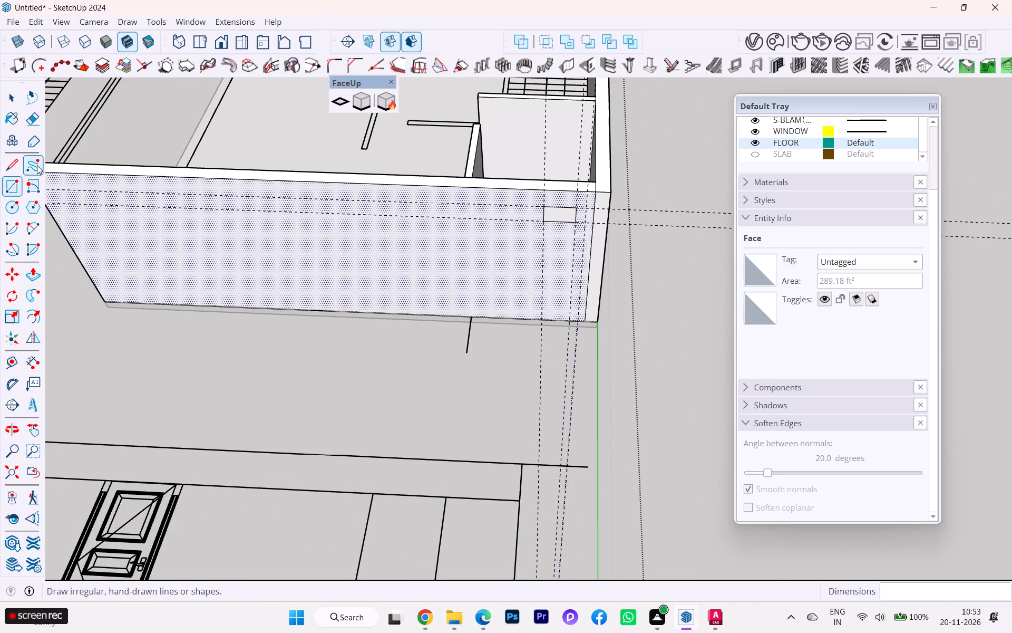
# Draw a short line across the rear wall's top face from the inner partition's corner to the outer edge.
pyautogui.click(22, 165)
pyautogui.scroll(8, 487, 139)
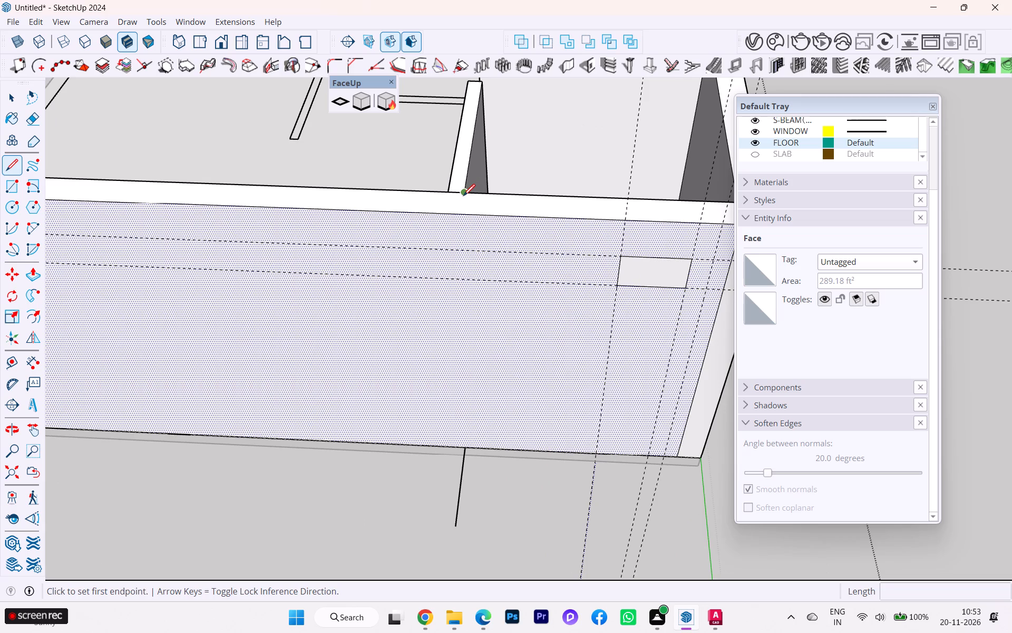
pyautogui.click(463, 196)
pyautogui.click(461, 214)
pyautogui.scroll(-3, 472, 199)
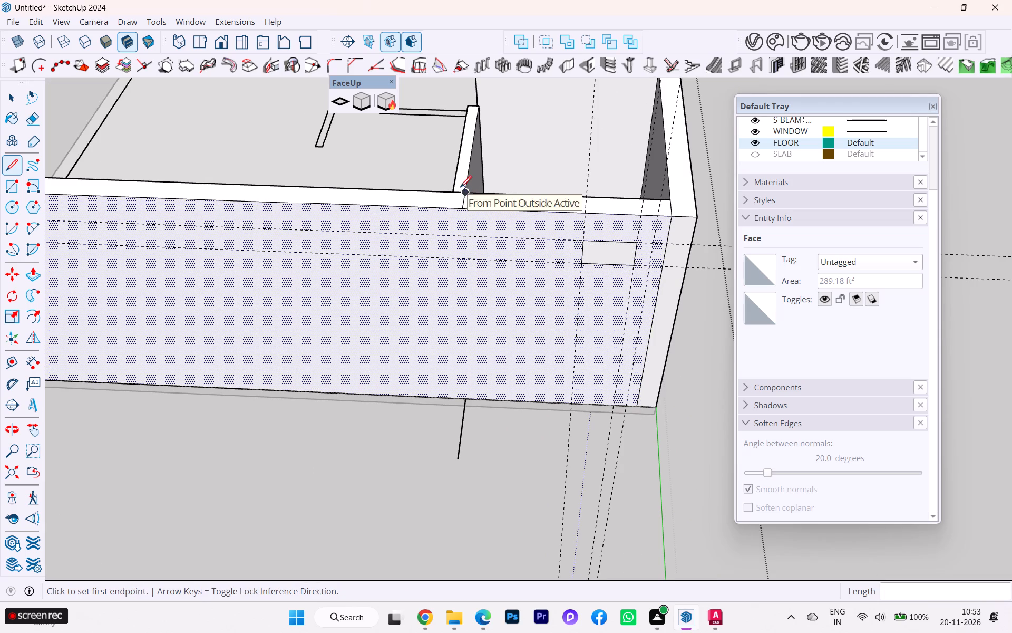
pyautogui.press('Escape')
pyautogui.press('Escape')
pyautogui.scroll(3, 460, 216)
pyautogui.scroll(-3, 465, 212)
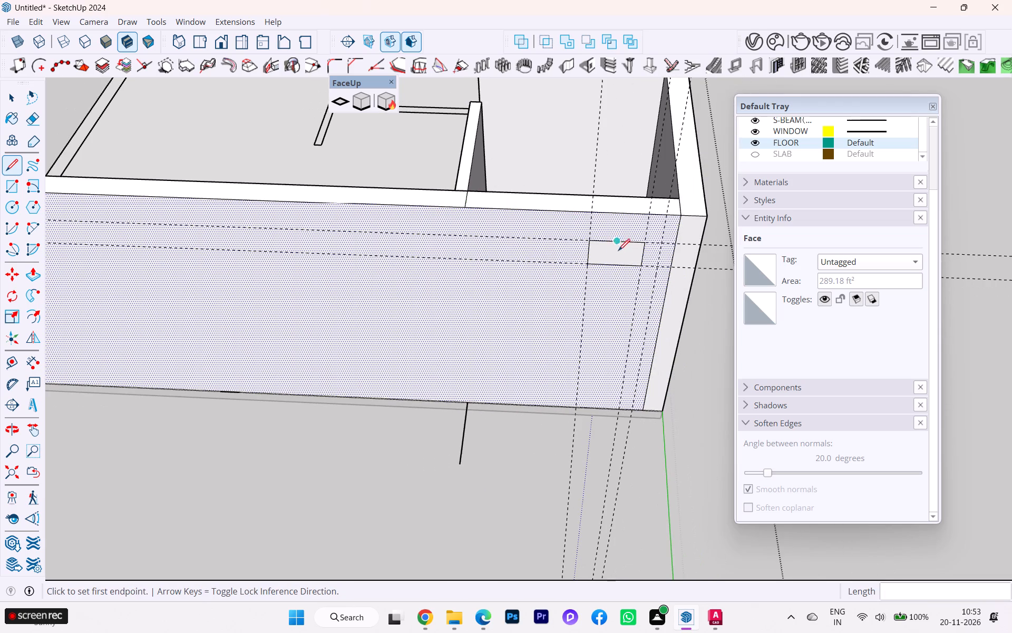
# Push the ventilator rectangle 9" through the rear wall to cut the opening.
pyautogui.click(9, 99)
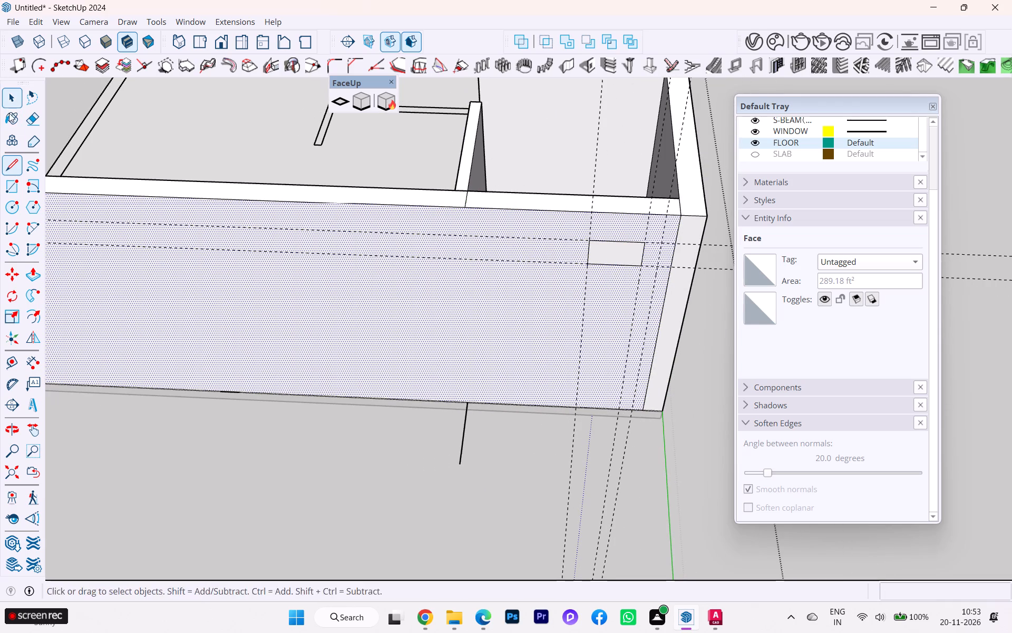
pyautogui.moveTo(618, 246); pyautogui.dragTo(620, 251)
pyautogui.click(618, 257)
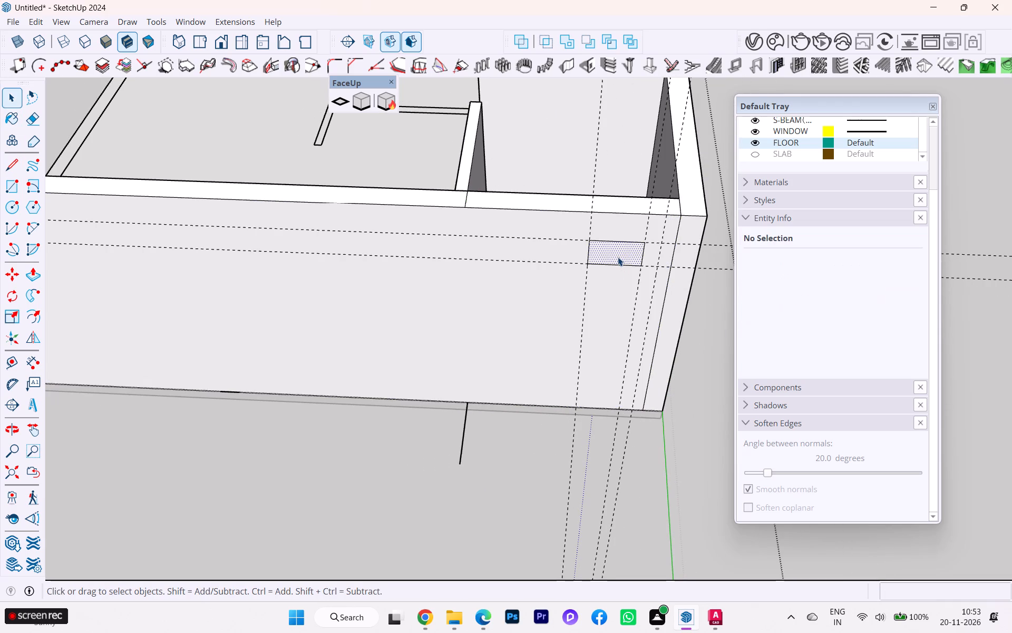
pyautogui.press('p')
pyautogui.click(618, 257)
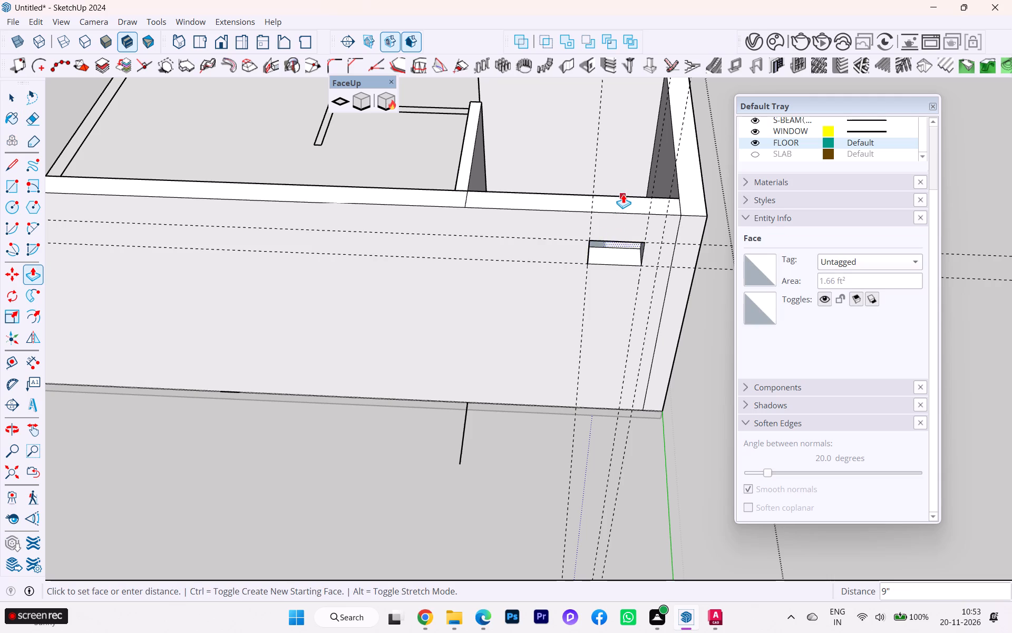
pyautogui.click(604, 194)
# Examine the new ventilator opening and the surrounding walls from inside and around the house.
pyautogui.scroll(-3, 629, 206)
pyautogui.moveTo(622, 200); pyautogui.dragTo(626, 106, button='middle')
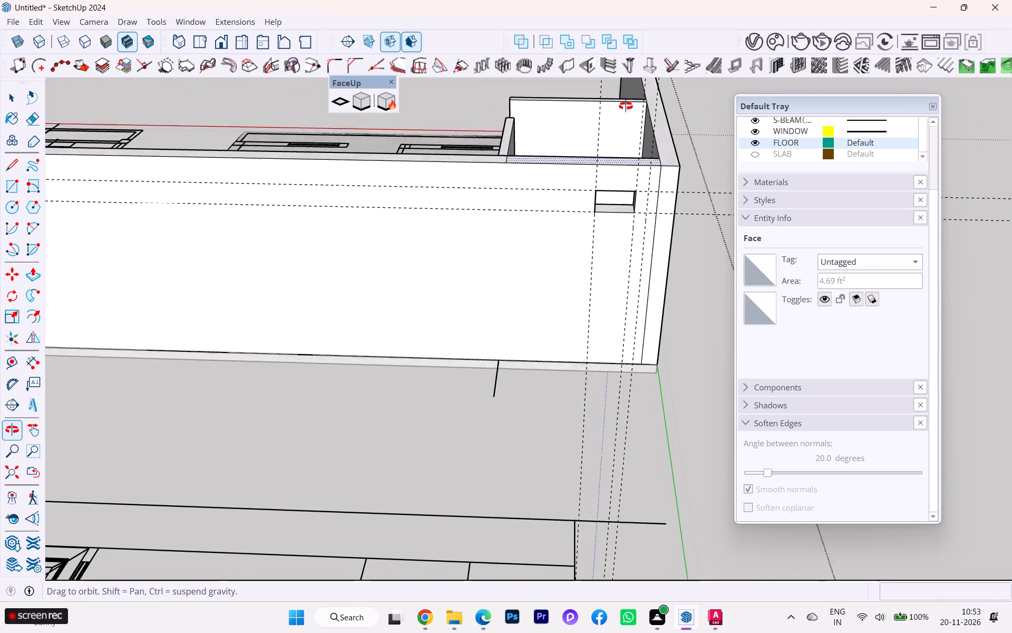
pyautogui.moveTo(626, 106); pyautogui.dragTo(626, 105, button='middle')
pyautogui.moveTo(649, 172); pyautogui.dragTo(866, 301, button='middle')
pyautogui.scroll(-2, 506, 216)
pyautogui.scroll(1, 496, 212)
pyautogui.scroll(-1, 494, 211)
pyautogui.moveTo(512, 216); pyautogui.dragTo(724, 233, button='middle')
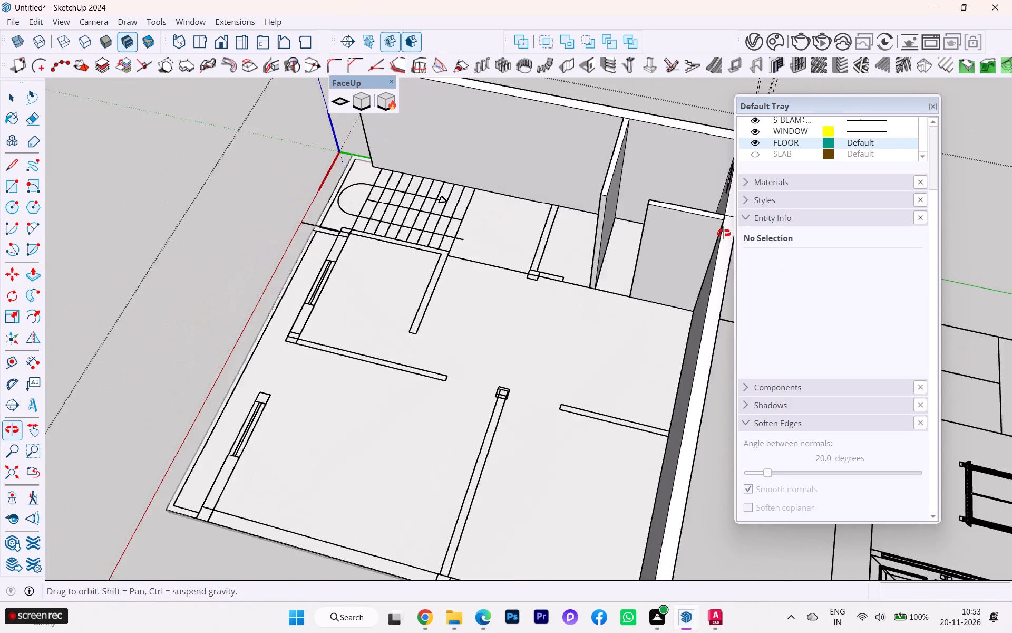
pyautogui.moveTo(724, 233); pyautogui.dragTo(1011, 212, button='middle')
pyautogui.scroll(-2, 682, 149)
pyautogui.scroll(-1, 563, 164)
pyautogui.scroll(1, 563, 165)
pyautogui.scroll(-1, 562, 165)
pyautogui.moveTo(571, 163); pyautogui.dragTo(877, 173, button='middle')
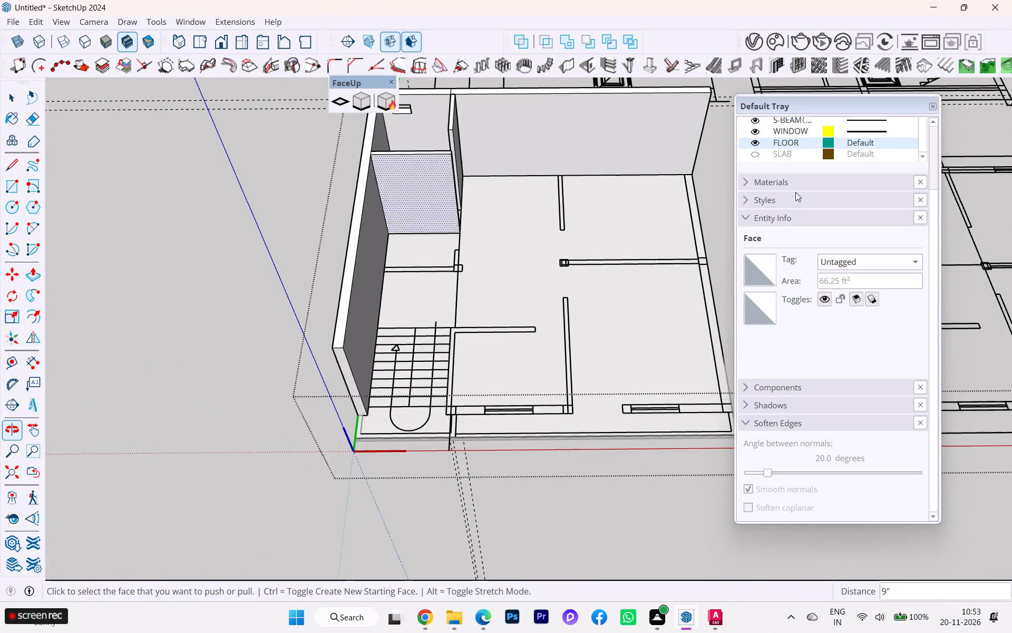
pyautogui.scroll(-8, 510, 178)
pyautogui.scroll(7, 482, 106)
pyautogui.scroll(-1, 576, 171)
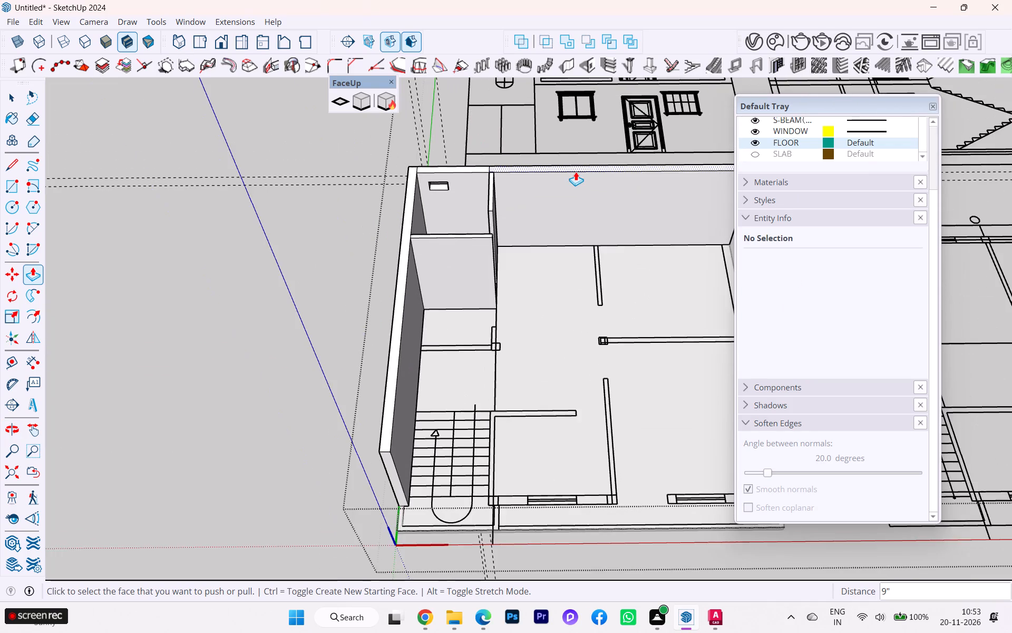
pyautogui.moveTo(573, 170); pyautogui.dragTo(563, 120, button='middle')
pyautogui.scroll(-4, 465, 163)
pyautogui.scroll(1, 485, 227)
pyautogui.scroll(-1, 485, 227)
pyautogui.scroll(5, 485, 227)
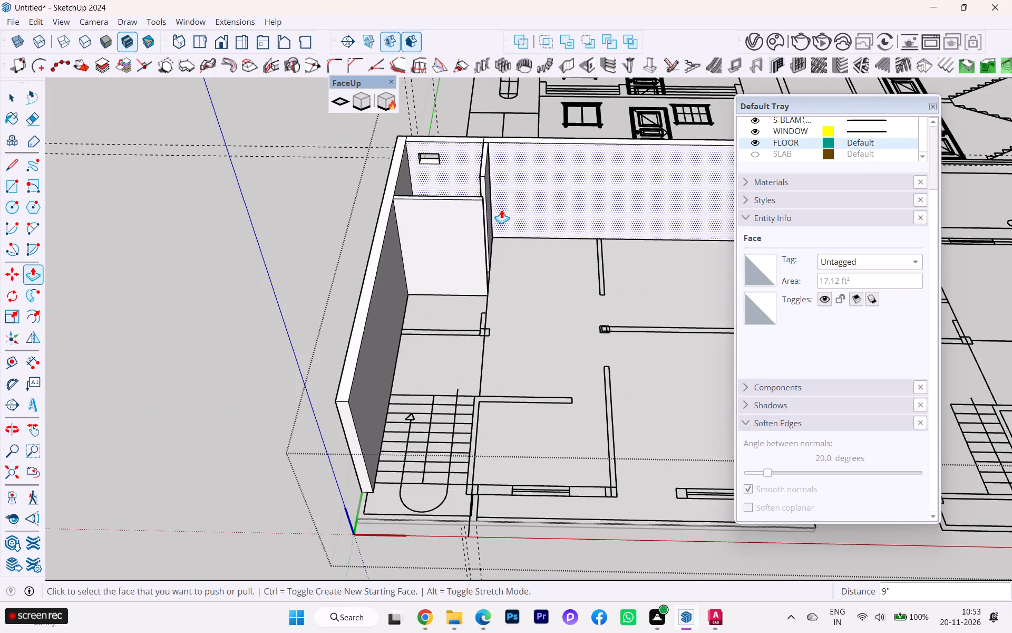
pyautogui.scroll(2, 520, 197)
pyautogui.scroll(-3, 532, 186)
pyautogui.moveTo(526, 193); pyautogui.dragTo(466, 218, button='middle')
pyautogui.scroll(5, 529, 155)
pyautogui.scroll(-2, 621, 165)
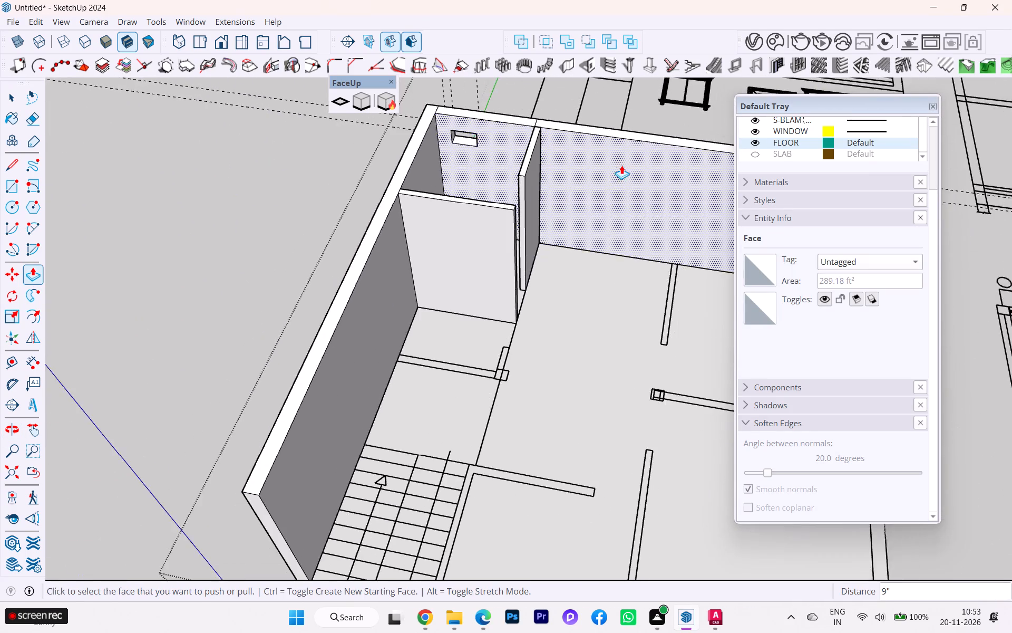
pyautogui.moveTo(604, 169); pyautogui.dragTo(406, 185, button='middle')
pyautogui.scroll(3, 694, 121)
pyautogui.scroll(-1, 513, 145)
pyautogui.moveTo(513, 145); pyautogui.dragTo(613, 102, button='middle')
pyautogui.scroll(5, 538, 102)
pyautogui.scroll(-5, 387, 127)
pyautogui.scroll(-2, 452, 143)
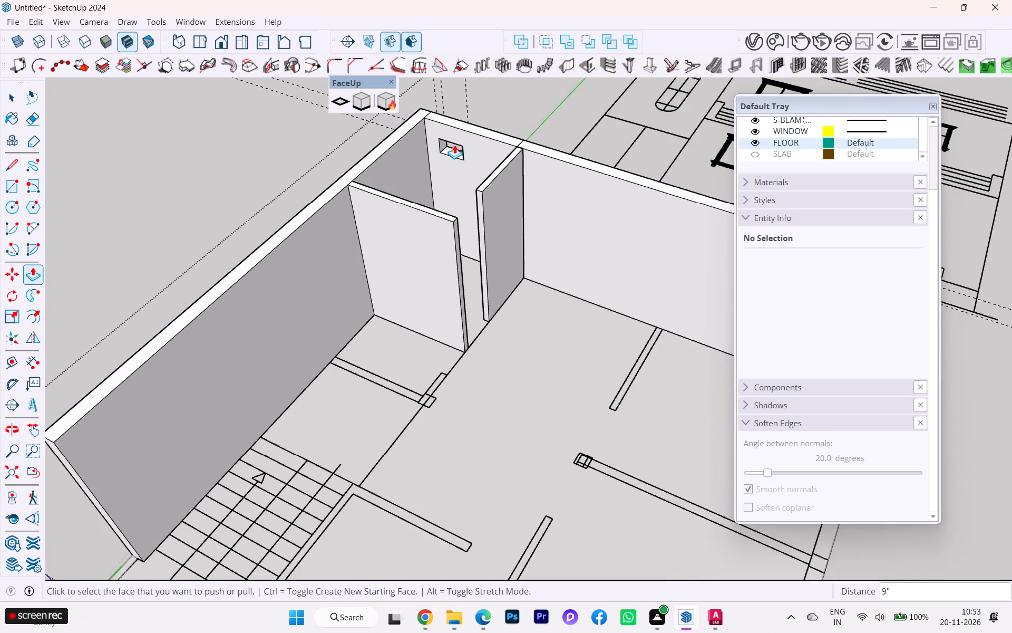
pyautogui.moveTo(454, 145); pyautogui.dragTo(315, 116, button='middle')
pyautogui.scroll(-3, 512, 148)
pyautogui.scroll(-3, 572, 150)
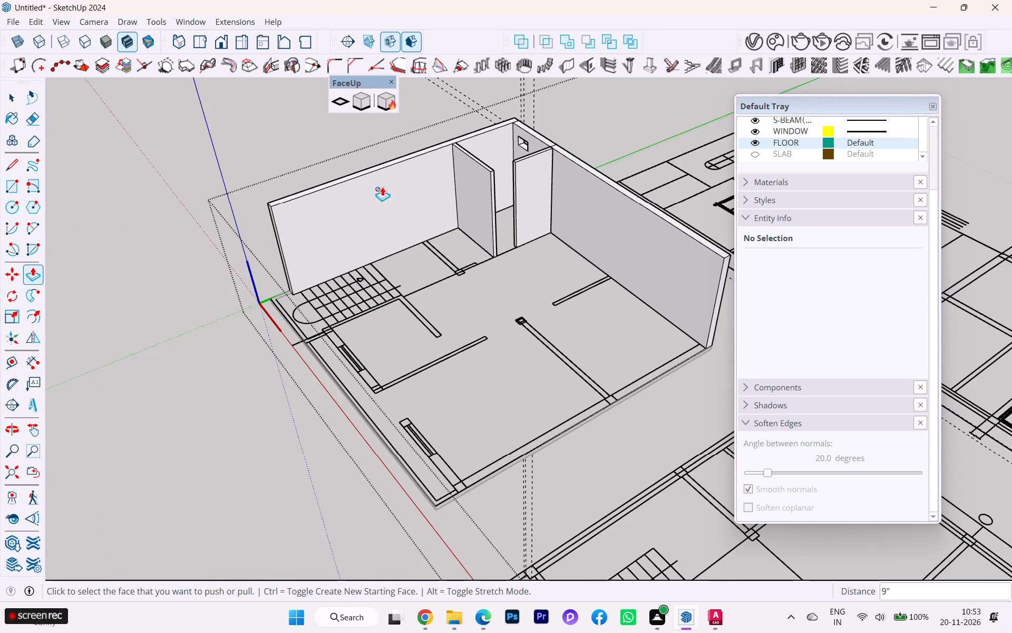
pyautogui.moveTo(382, 187); pyautogui.dragTo(512, 159, button='middle')
# Turn on the display of the model's hidden back edges to reveal the plan lines behind the walls.
pyautogui.press('k')
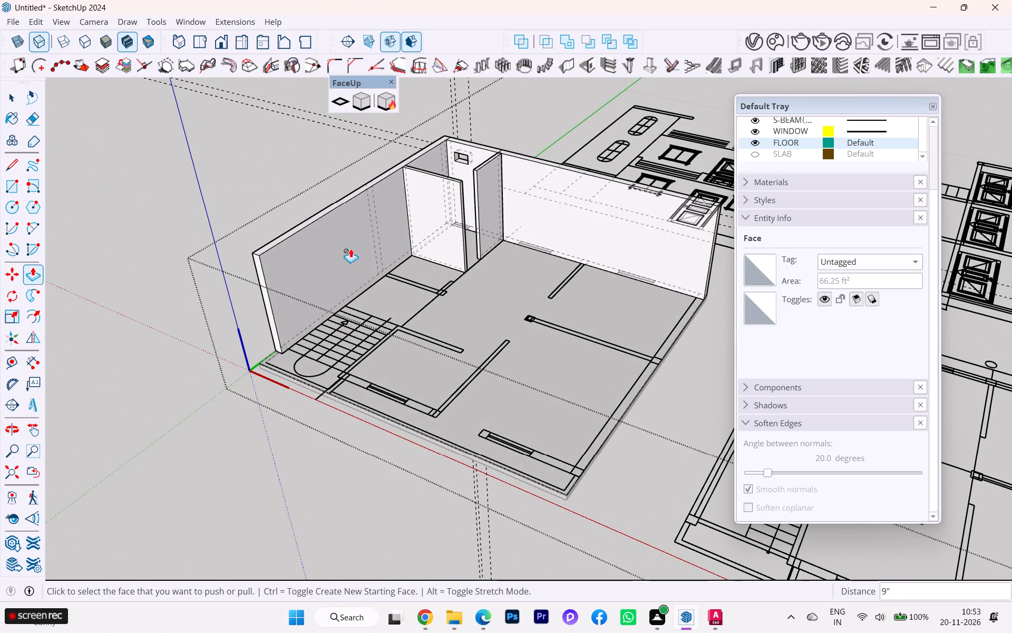
pyautogui.scroll(1, 304, 284)
pyautogui.scroll(-1, 318, 292)
pyautogui.scroll(2, 329, 289)
pyautogui.scroll(-2, 392, 234)
pyautogui.moveTo(418, 224); pyautogui.dragTo(870, 180, button='middle')
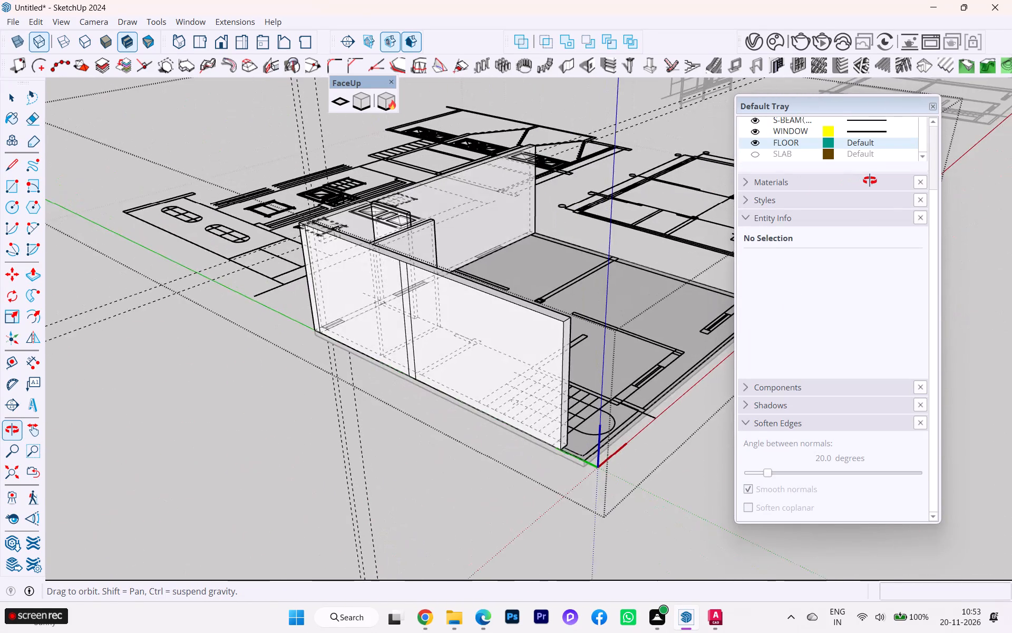
pyautogui.moveTo(870, 180); pyautogui.dragTo(492, 311, button='middle')
pyautogui.scroll(2, 475, 236)
pyautogui.moveTo(505, 214); pyautogui.dragTo(635, 190, button='middle')
pyautogui.click(13, 89)
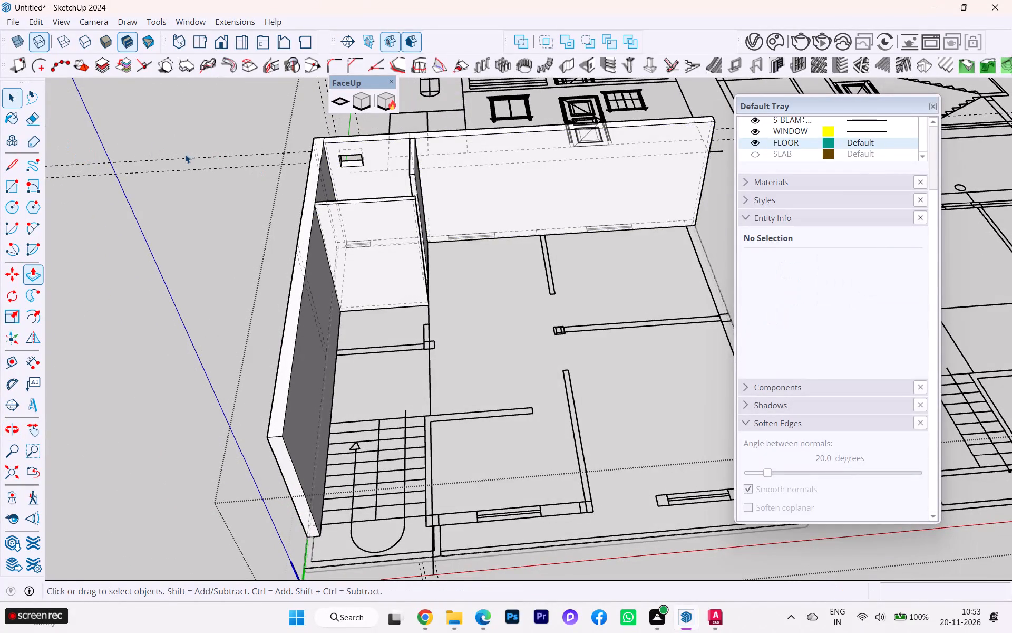
pyautogui.click(185, 154)
pyautogui.press('k')
pyautogui.press('k')
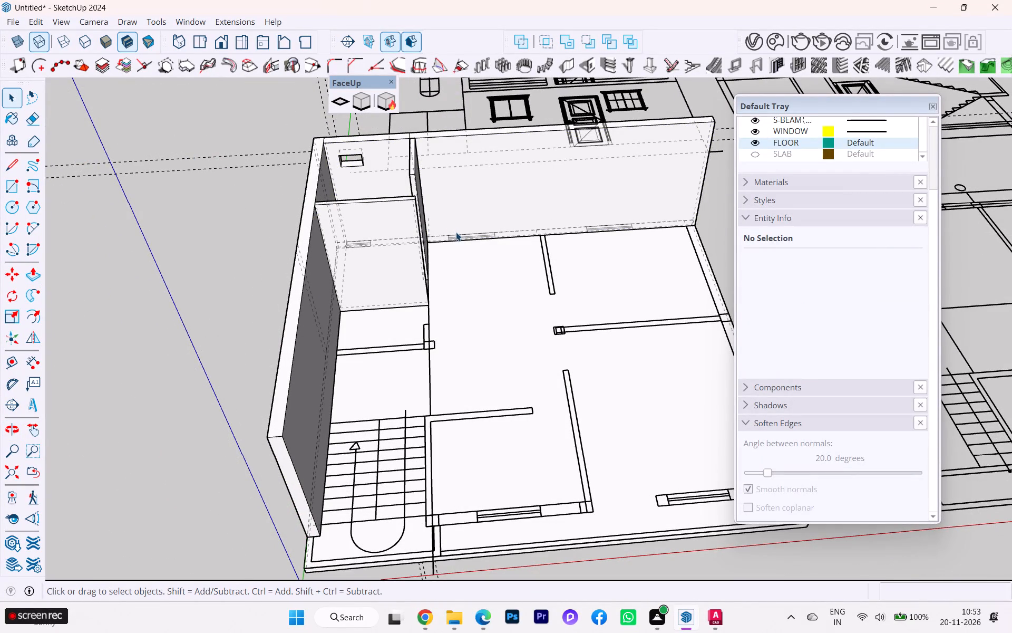
# Place two vertical guides 4' apart on the rear wall's inner face, at the ends of the plan window beside the bathroom partition.
pyautogui.scroll(3, 453, 229)
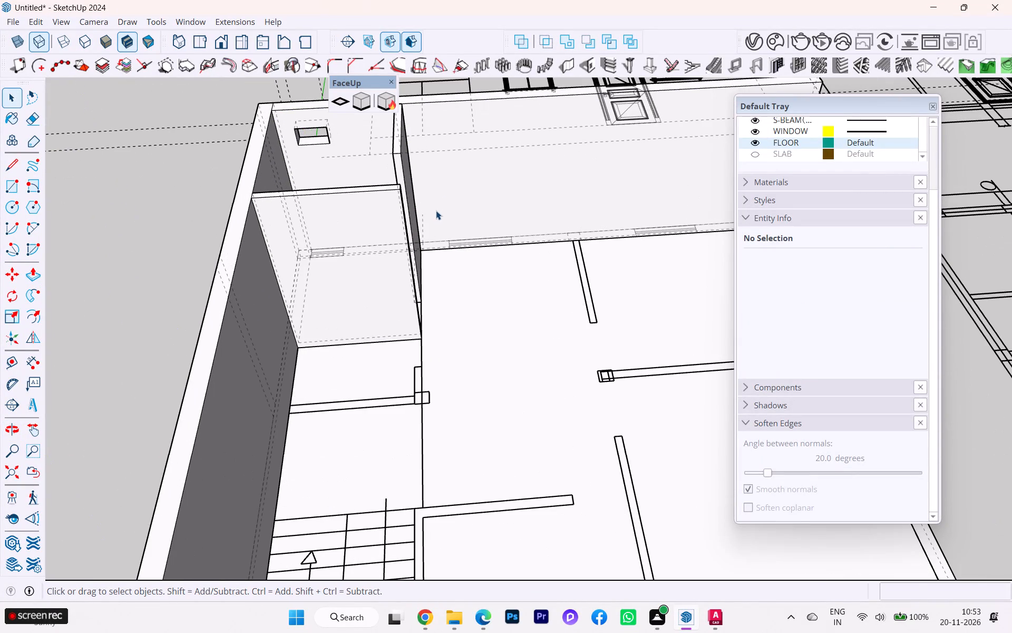
pyautogui.press('t')
pyautogui.click(412, 188)
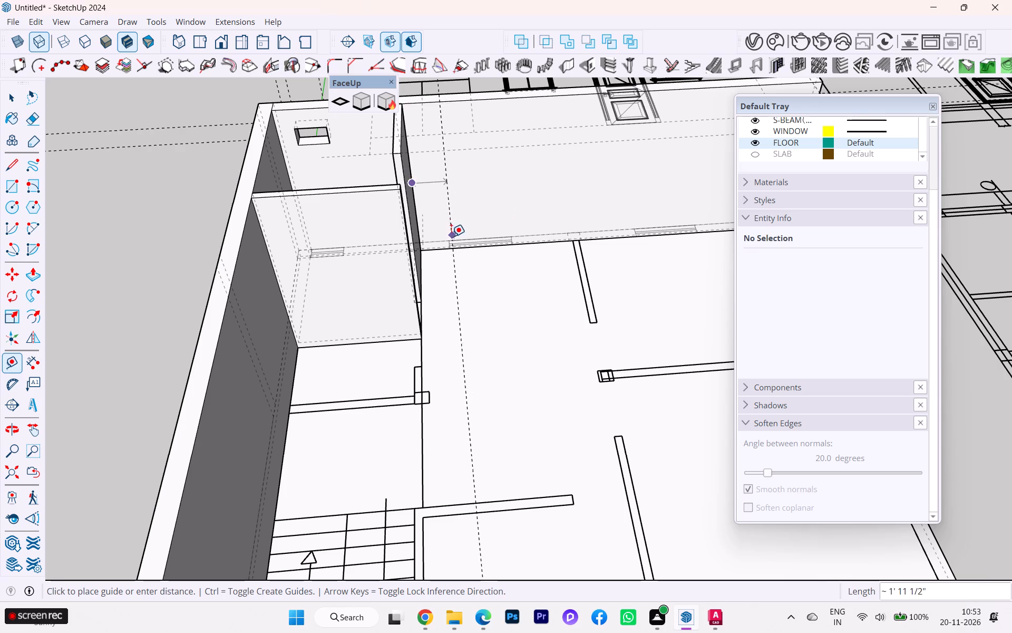
pyautogui.click(446, 253)
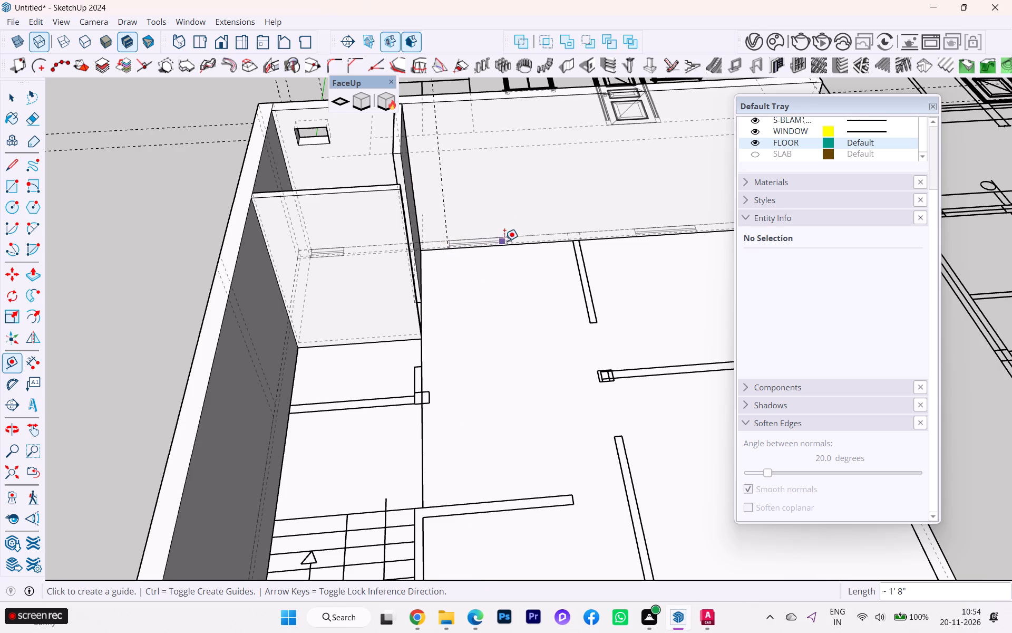
pyautogui.click(443, 217)
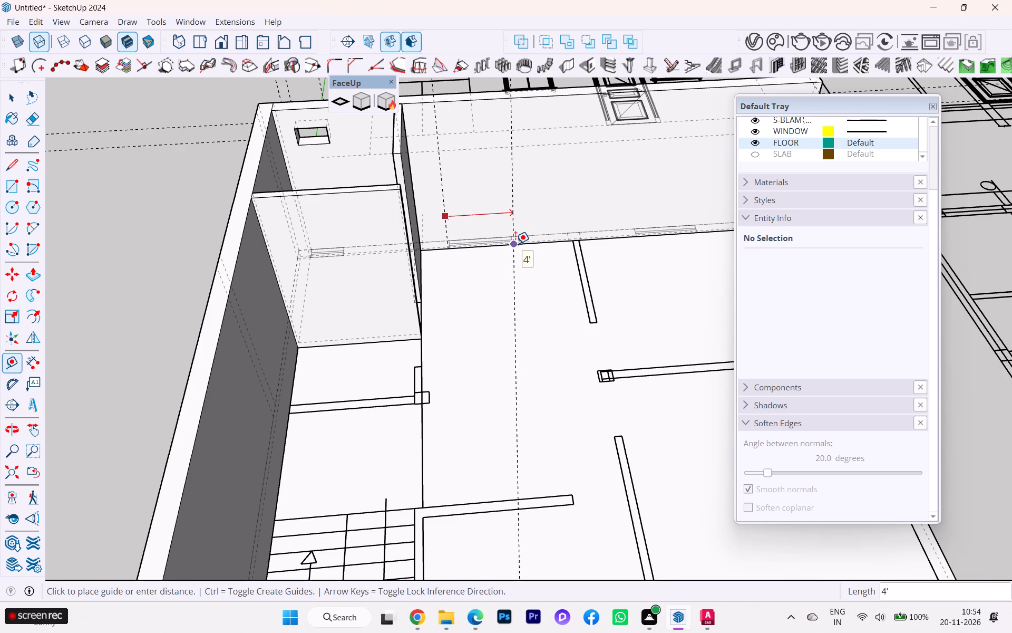
pyautogui.click(515, 244)
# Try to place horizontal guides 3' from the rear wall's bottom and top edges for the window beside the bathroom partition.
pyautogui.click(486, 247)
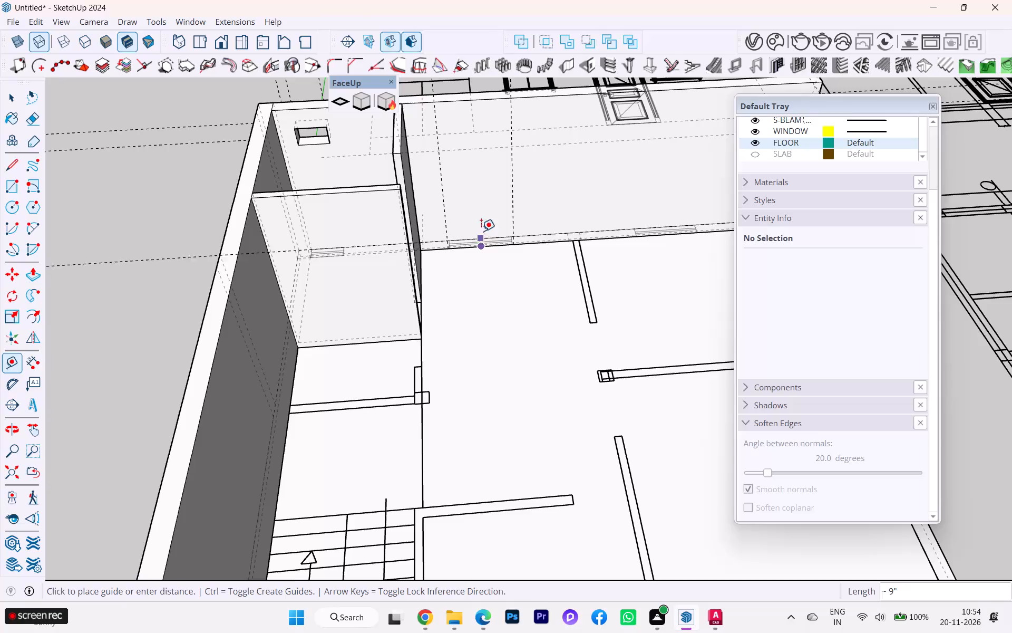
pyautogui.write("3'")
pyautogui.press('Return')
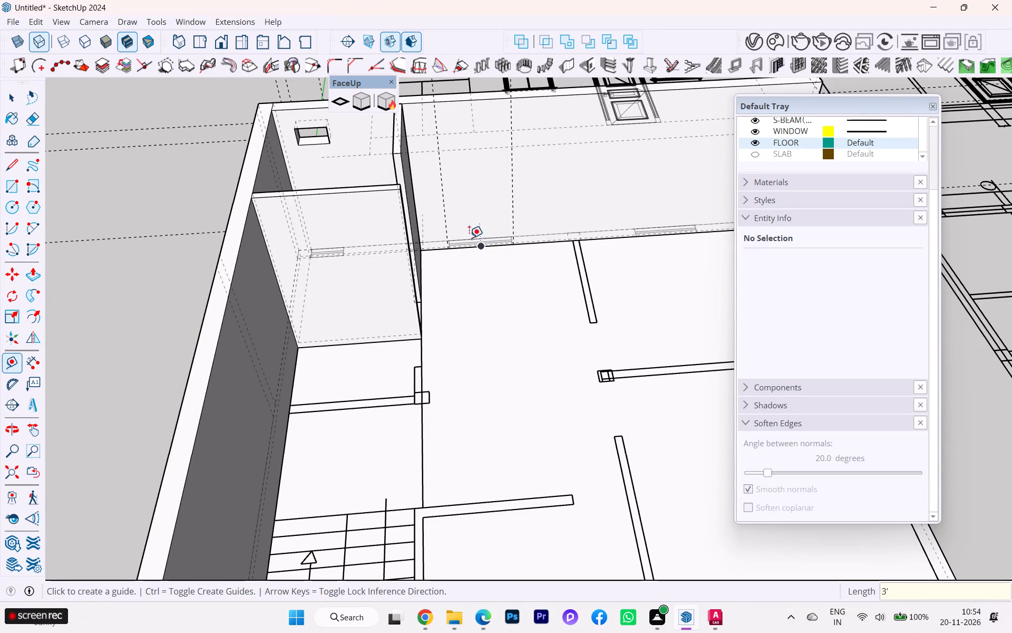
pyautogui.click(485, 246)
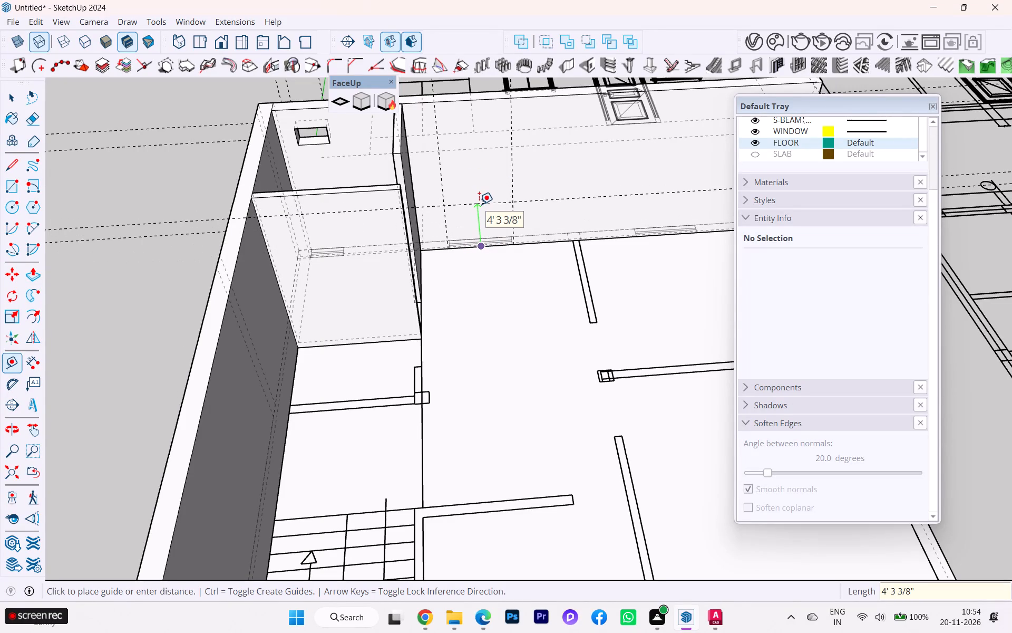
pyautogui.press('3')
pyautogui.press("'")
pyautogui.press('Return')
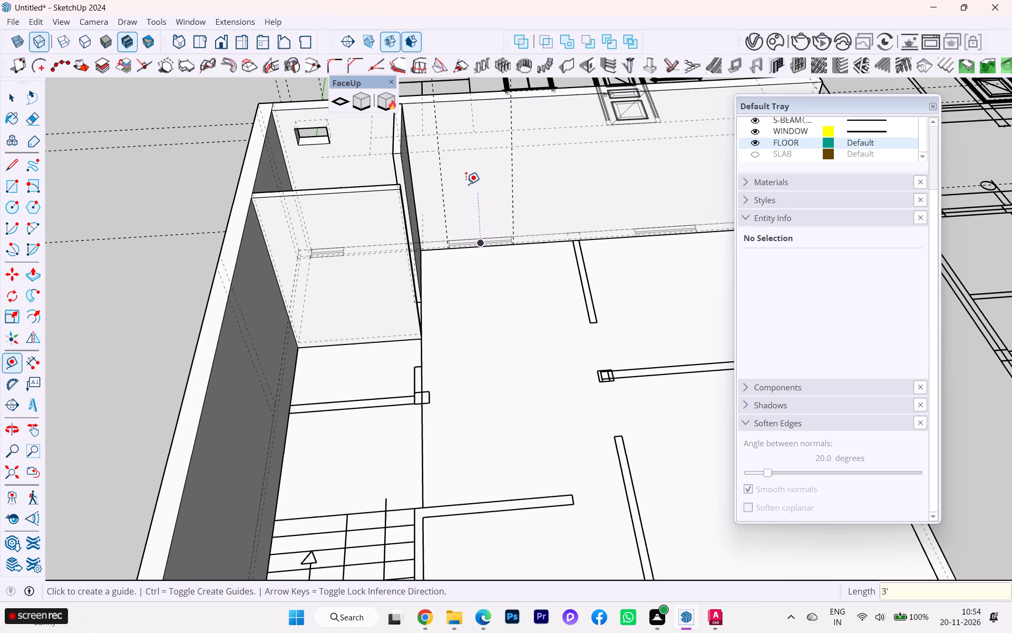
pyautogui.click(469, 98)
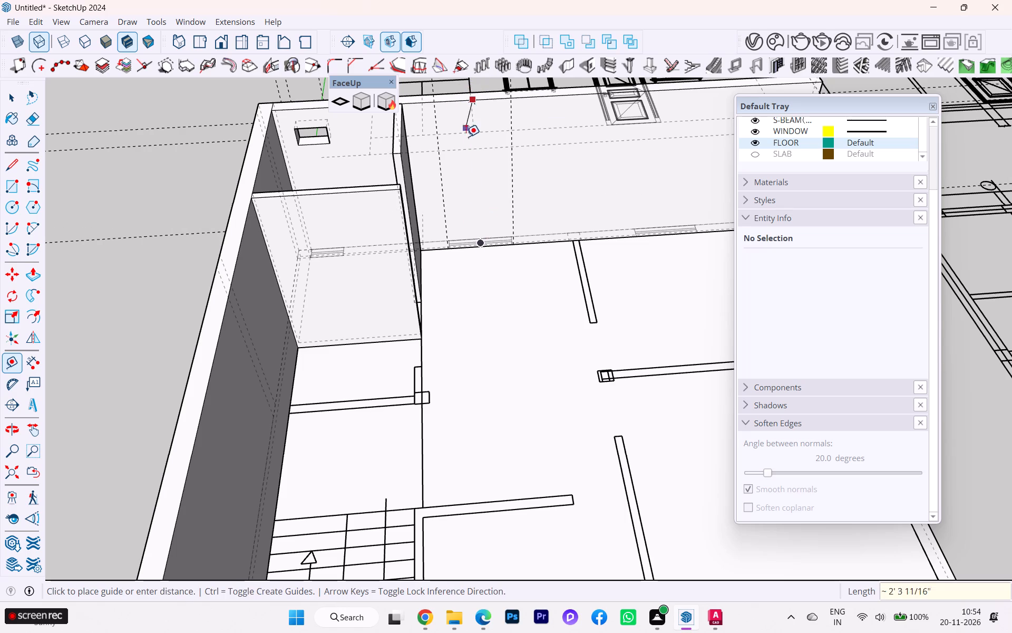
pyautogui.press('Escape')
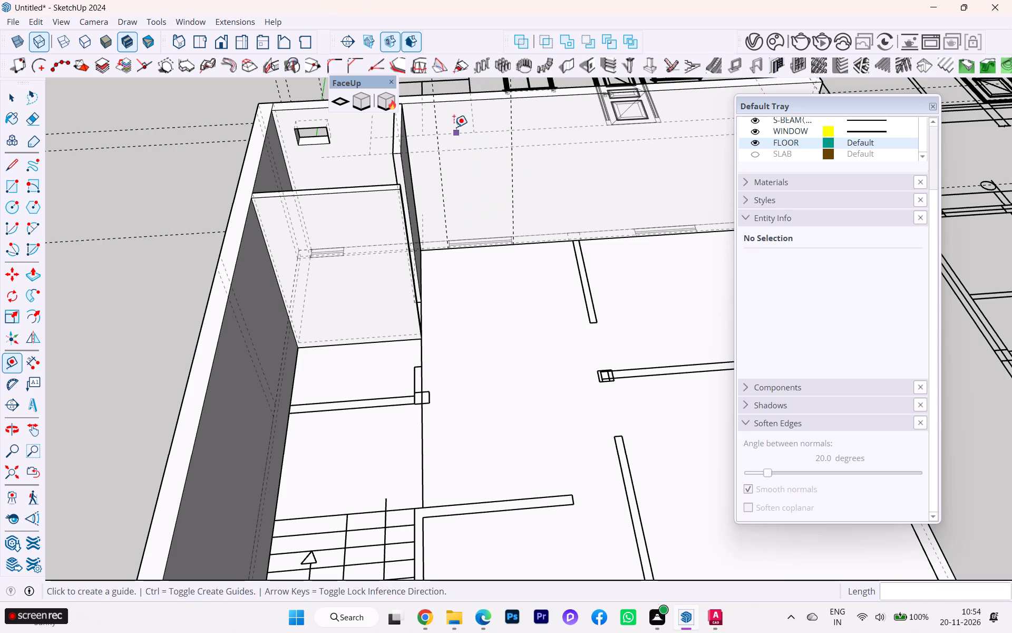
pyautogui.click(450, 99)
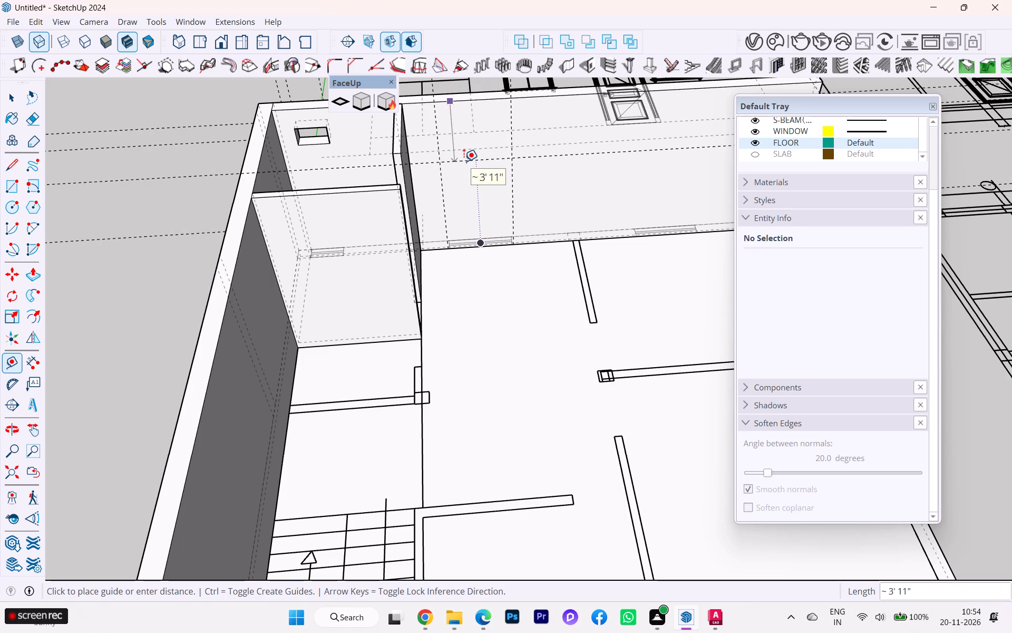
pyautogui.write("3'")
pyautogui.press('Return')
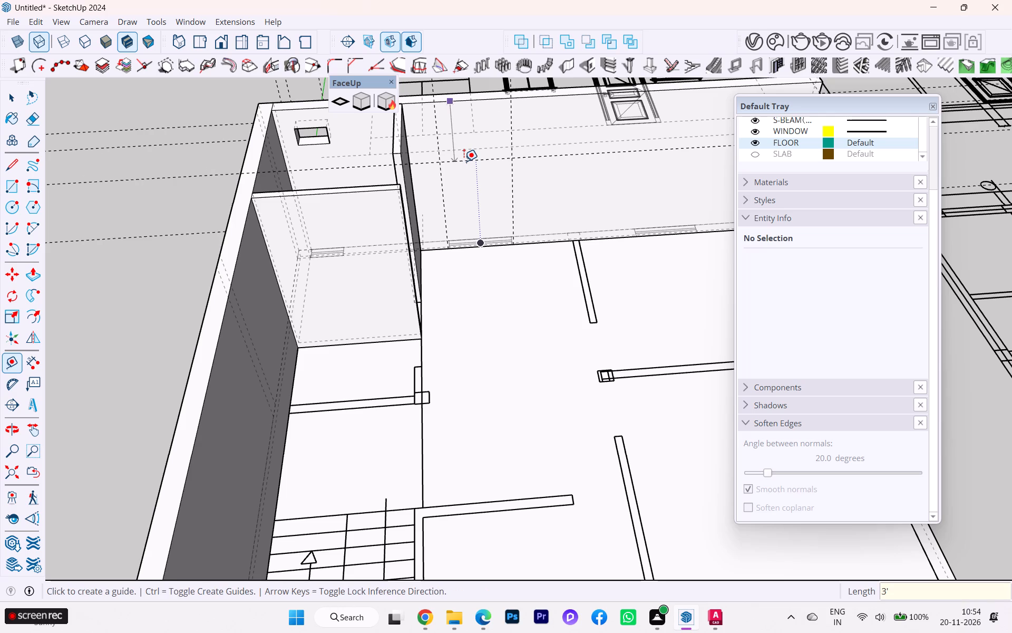
# Place two horizontal guides on the rear wall's inner face, one 3' below its top edge and another 3' below that.
pyautogui.scroll(-1, 481, 149)
pyautogui.moveTo(491, 168); pyautogui.dragTo(527, 207, button='middle')
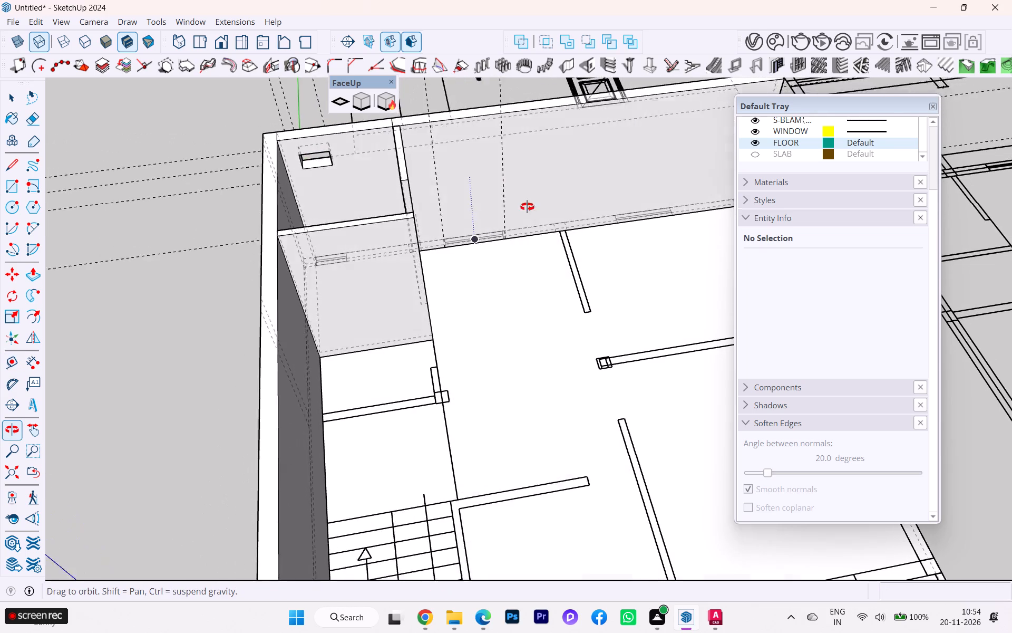
pyautogui.moveTo(527, 207); pyautogui.dragTo(537, 223, button='middle')
pyautogui.click(443, 133)
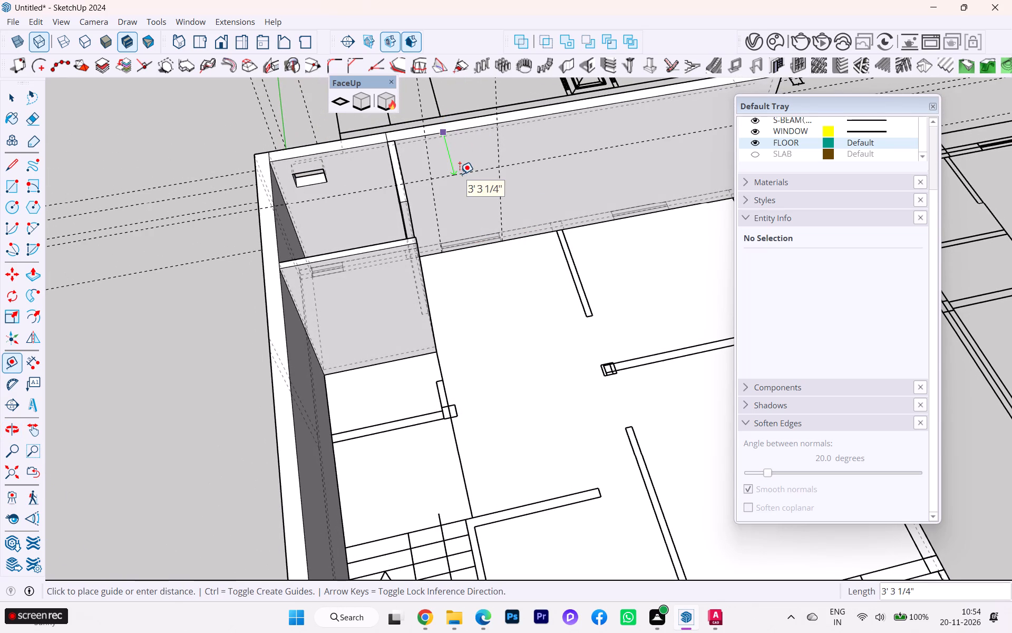
pyautogui.press('Left')
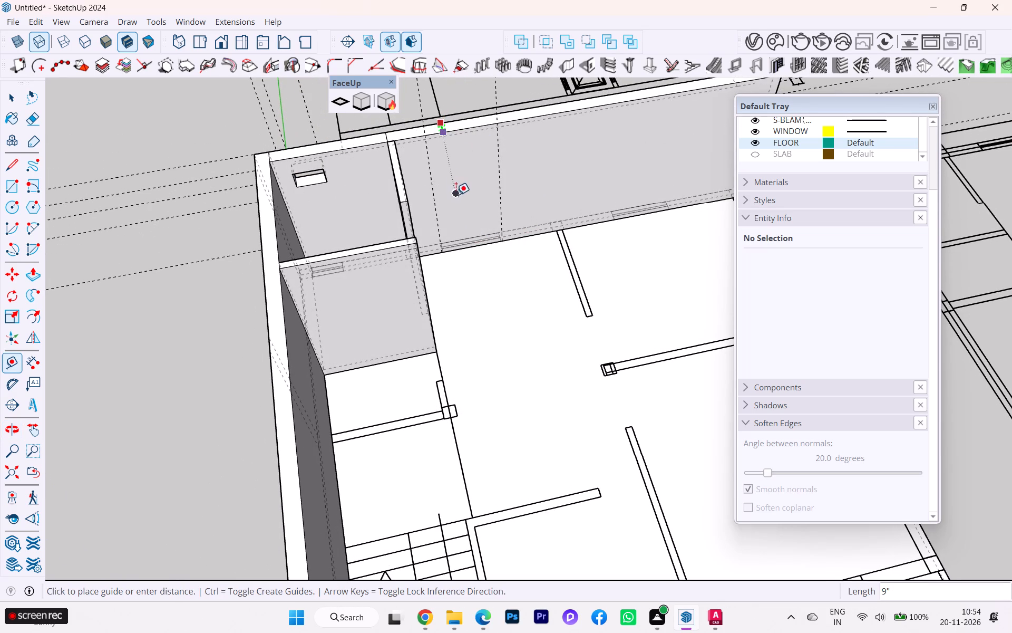
pyautogui.press('Left')
pyautogui.press('Up')
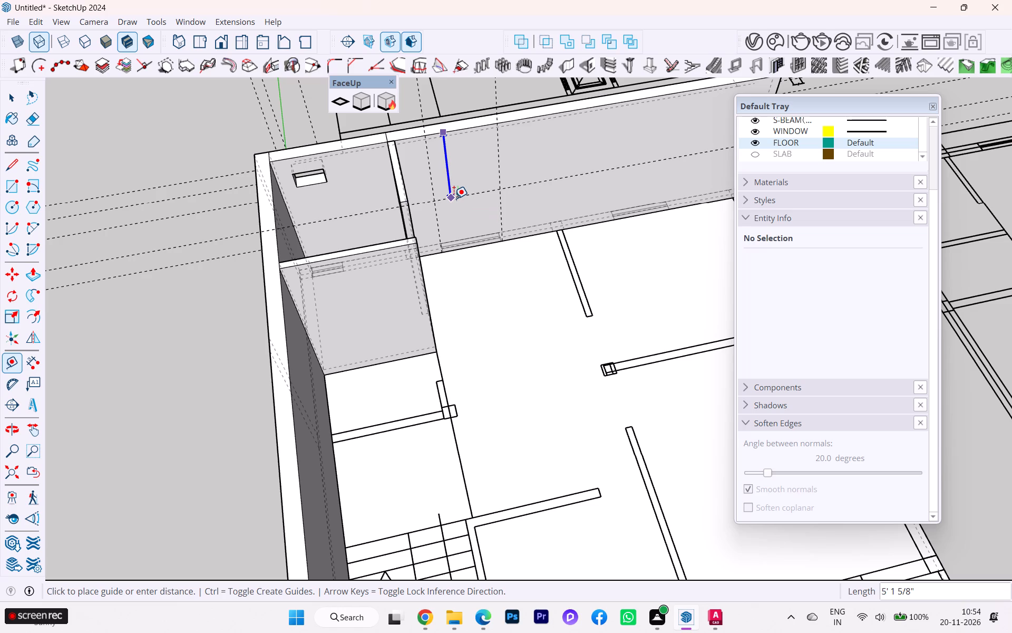
pyautogui.write("3'")
pyautogui.press('Return')
pyautogui.click(450, 173)
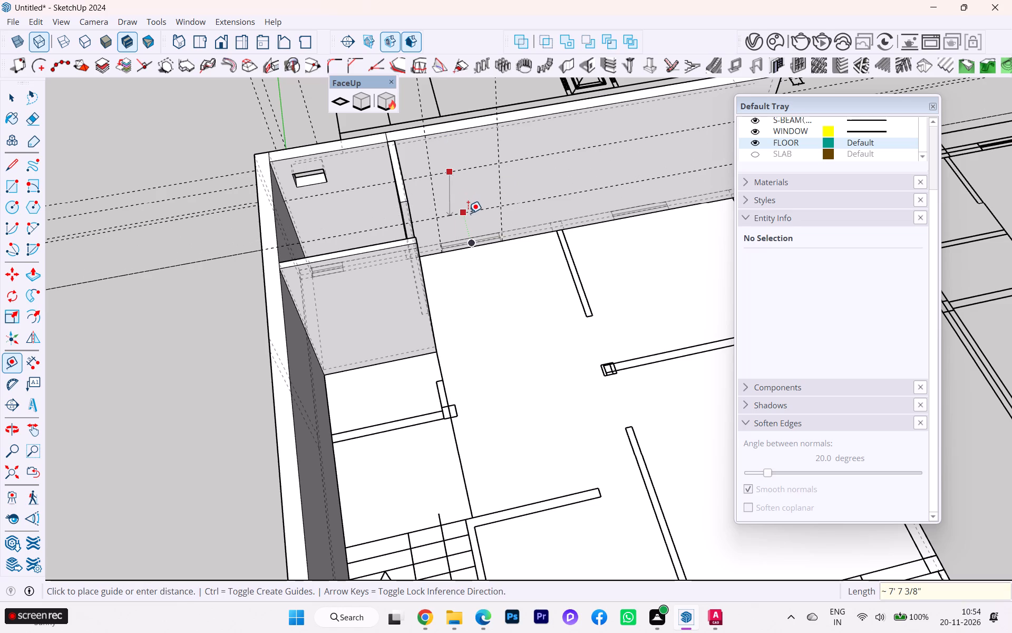
pyautogui.press('Up')
pyautogui.write("3'")
pyautogui.press('Return')
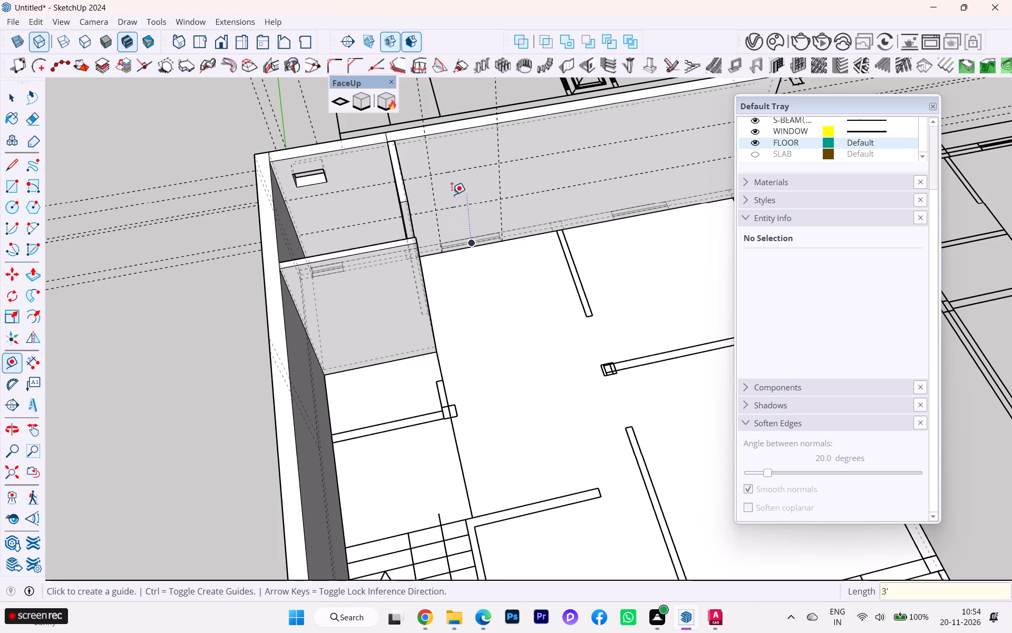
# Draw a 4' by 3' rectangle between the window guides on the rear wall's inner face.
pyautogui.press('r')
pyautogui.click(431, 177)
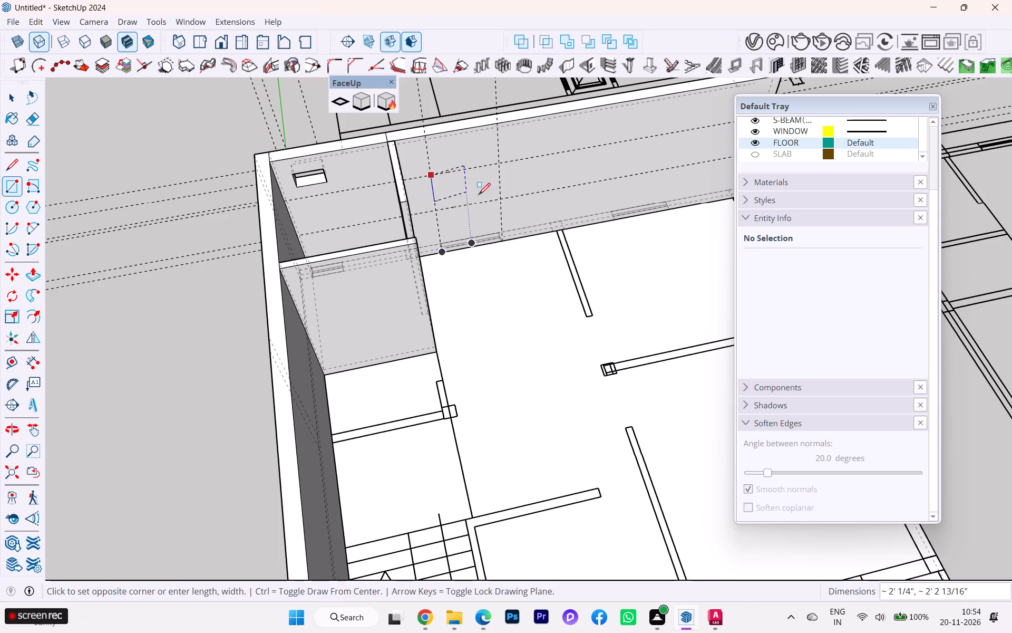
pyautogui.click(499, 200)
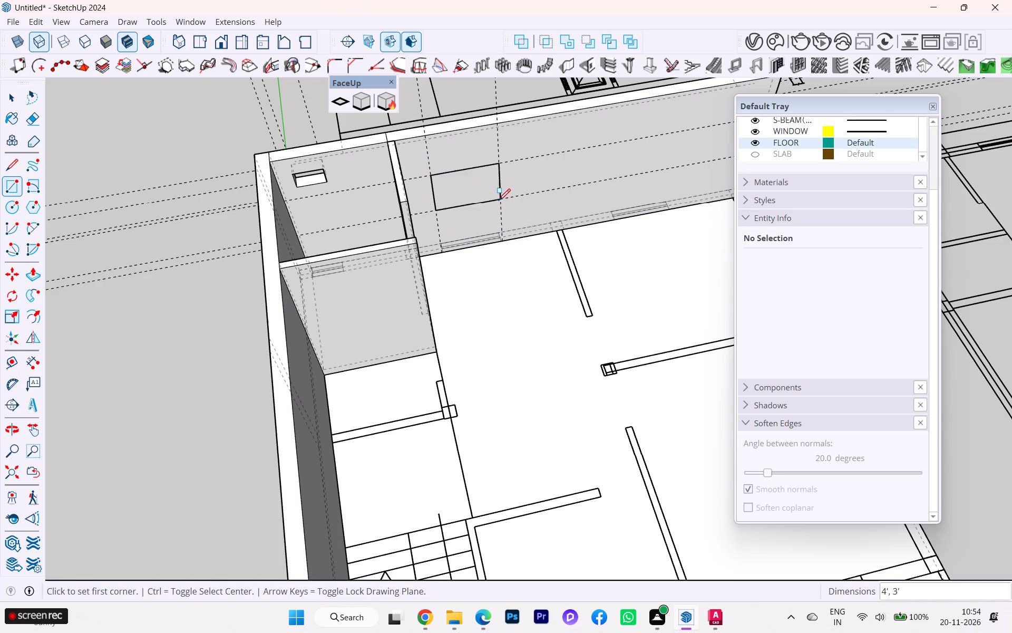
# Open the wall geometry for editing and redraw the 4' by 3' window rectangle directly on the rear wall's inner face.
pyautogui.moveTo(475, 147); pyautogui.dragTo(439, 69, button='middle')
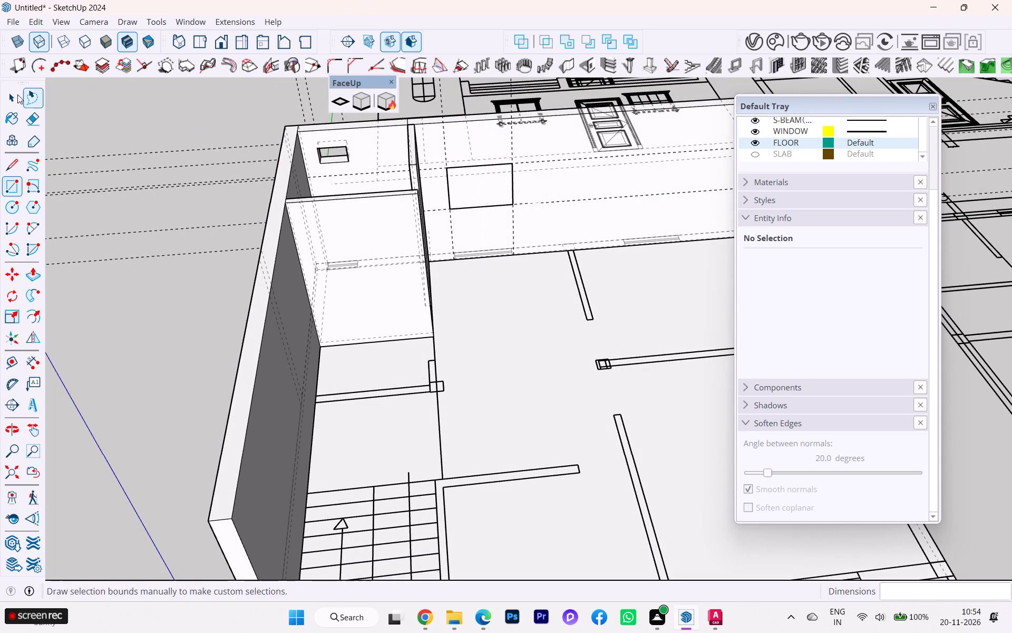
pyautogui.click(16, 96)
pyautogui.click(471, 184)
pyautogui.tripleClick(490, 177)
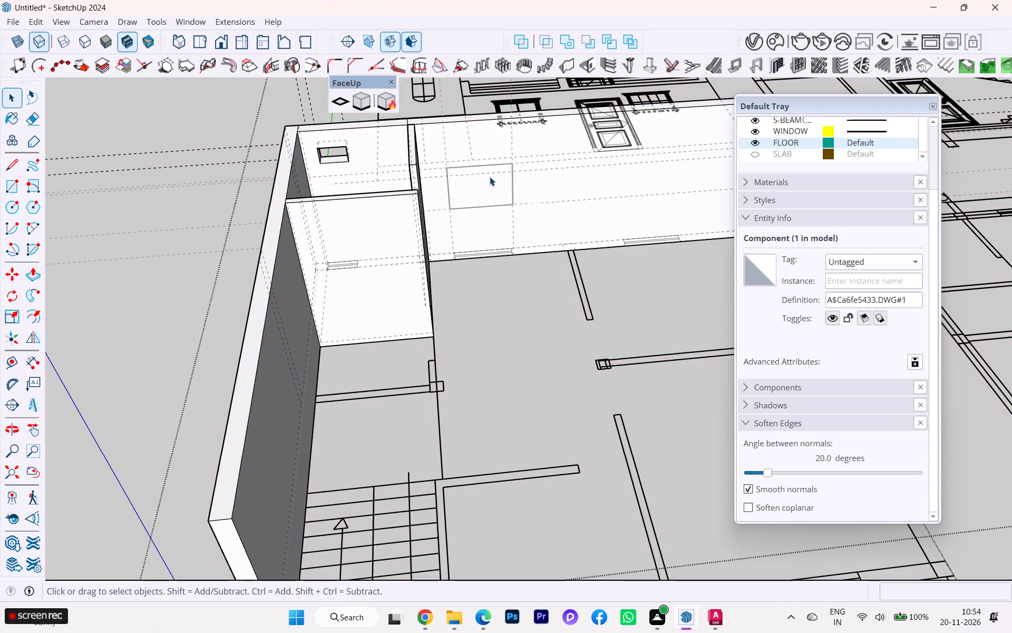
pyautogui.scroll(2, 476, 179)
pyautogui.click(497, 329)
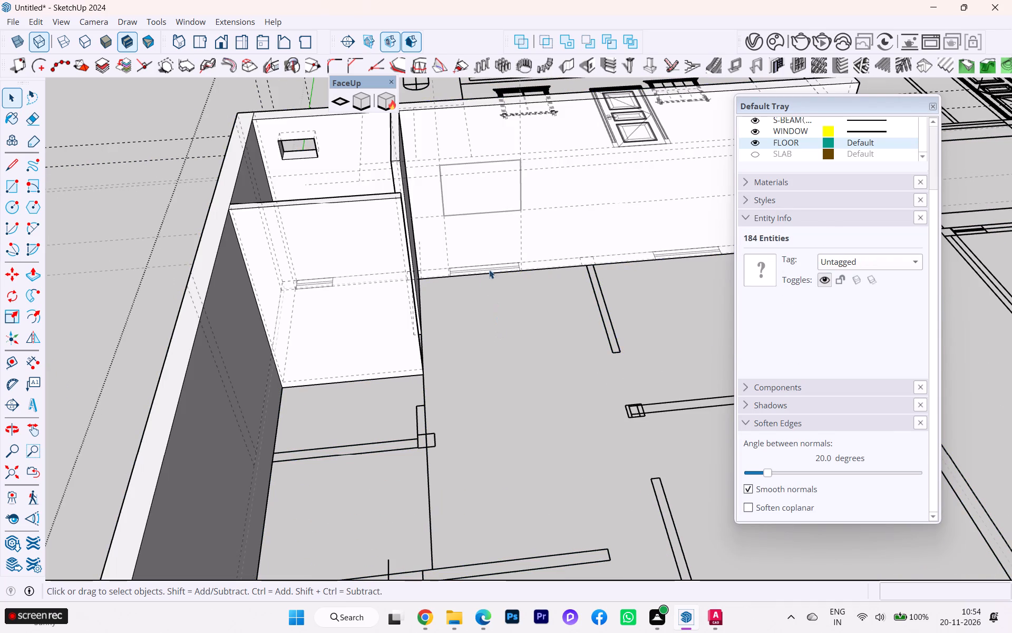
pyautogui.doubleClick(461, 208)
pyautogui.scroll(3, 459, 203)
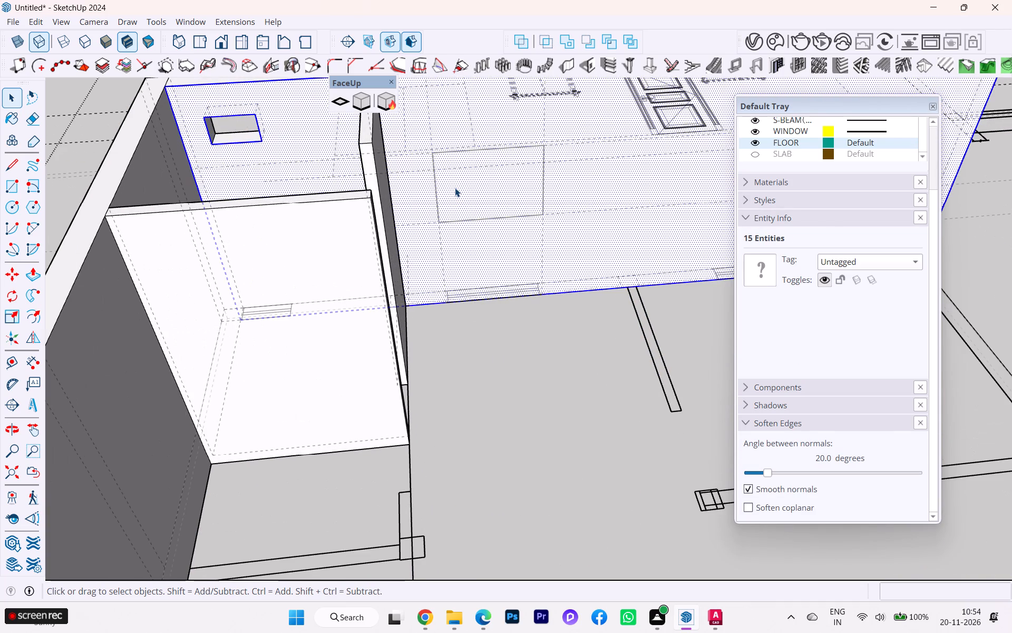
pyautogui.press('r')
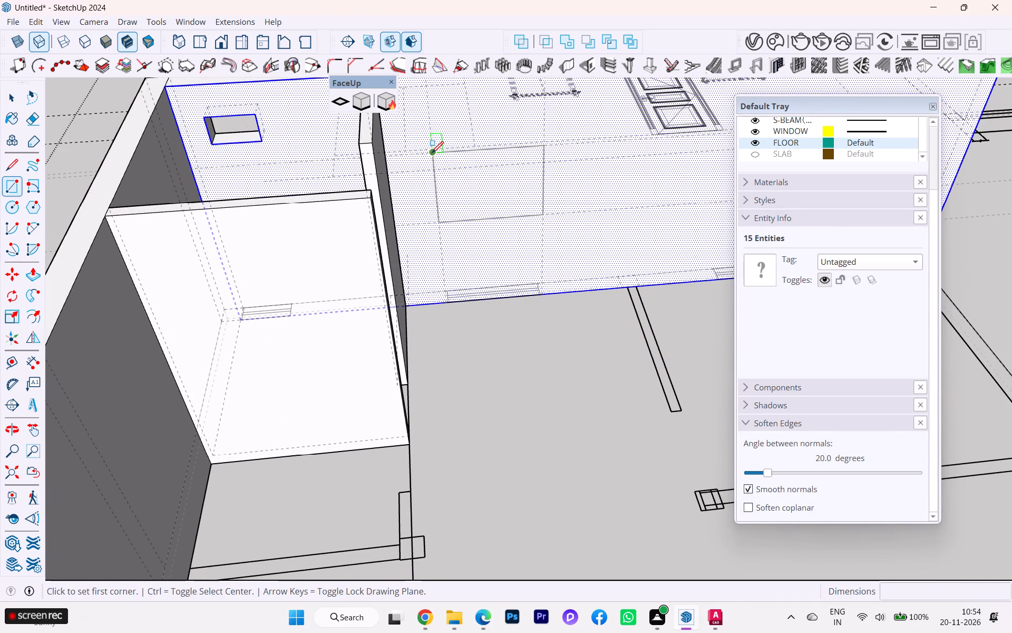
pyautogui.click(432, 153)
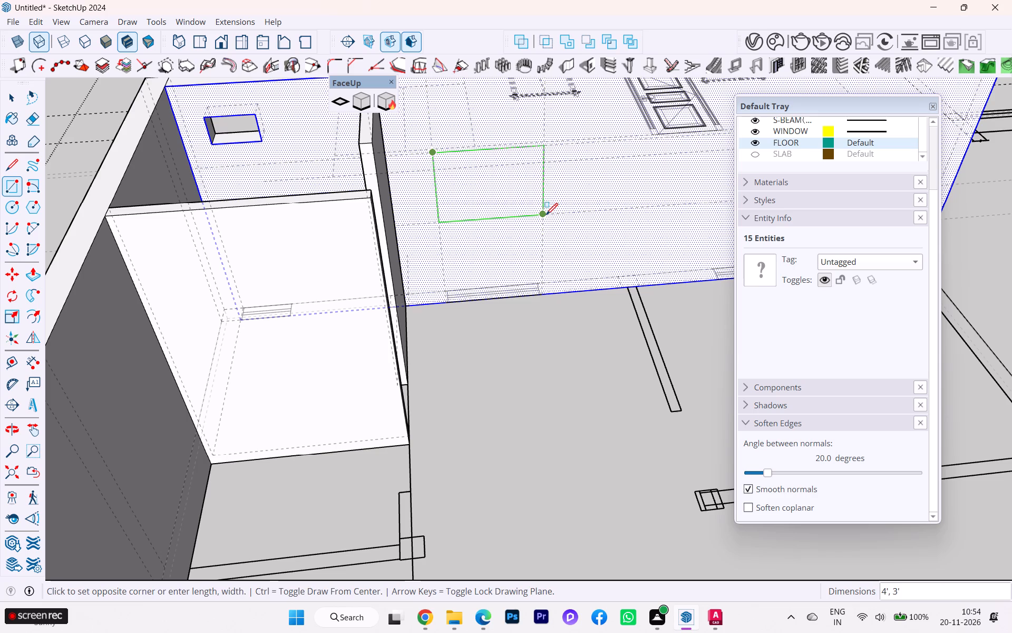
pyautogui.click(546, 215)
# Push the window rectangle 9" through the rear wall to cut the opening.
pyautogui.press('p')
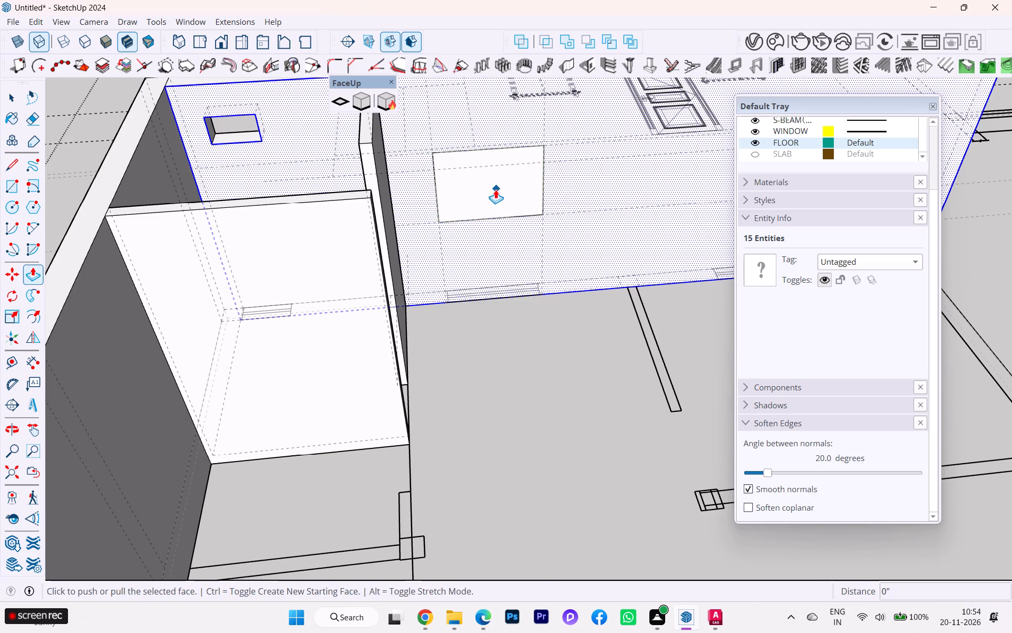
pyautogui.click(495, 189)
pyautogui.press('Escape')
pyautogui.click(483, 191)
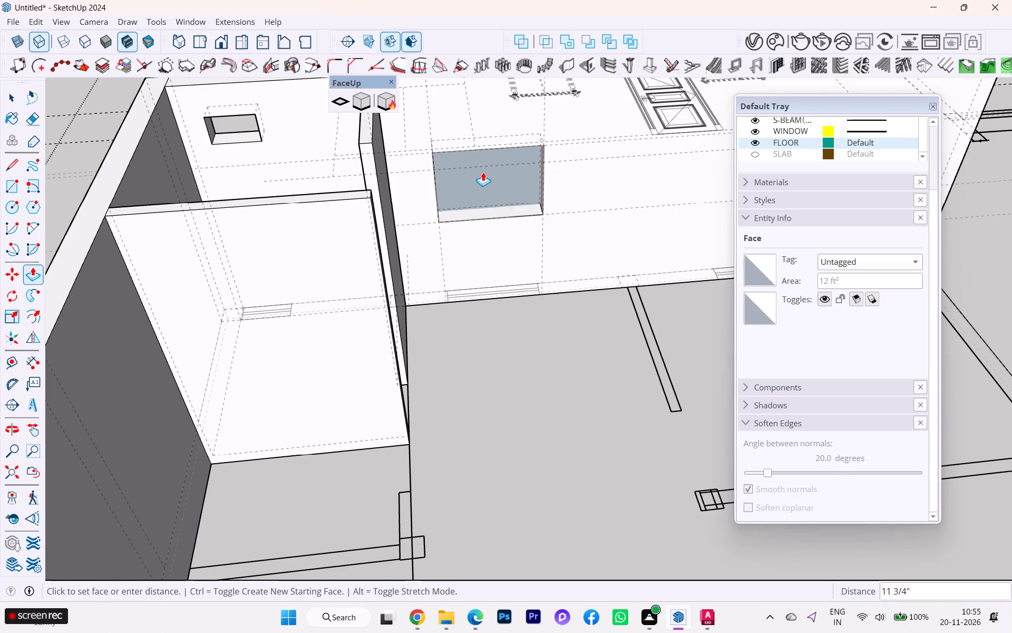
pyautogui.scroll(-3, 484, 174)
pyautogui.moveTo(488, 181); pyautogui.dragTo(502, 220, button='middle')
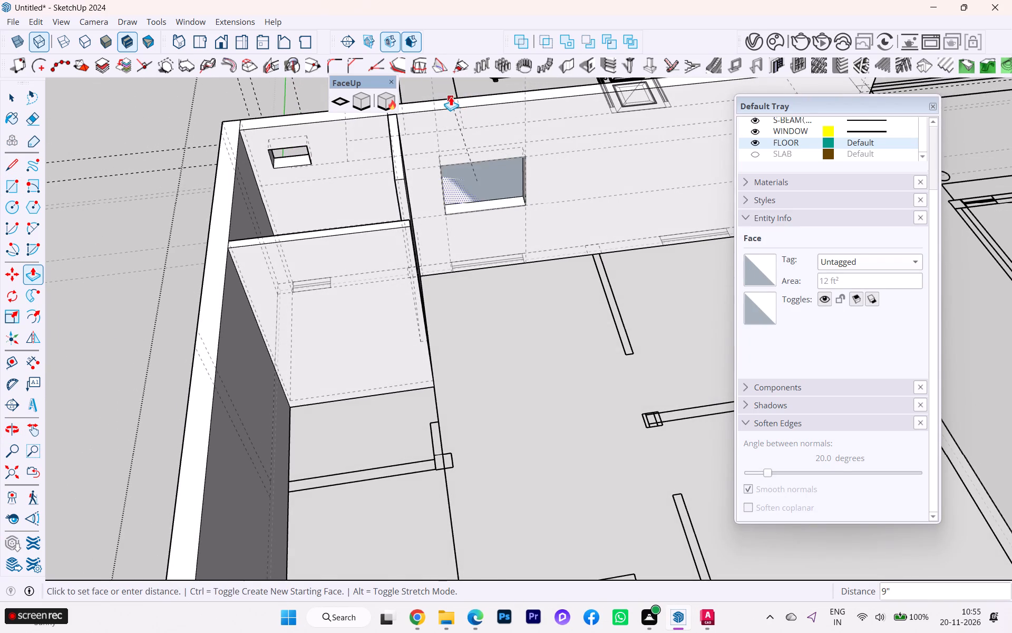
pyautogui.click(451, 97)
pyautogui.scroll(-2, 455, 146)
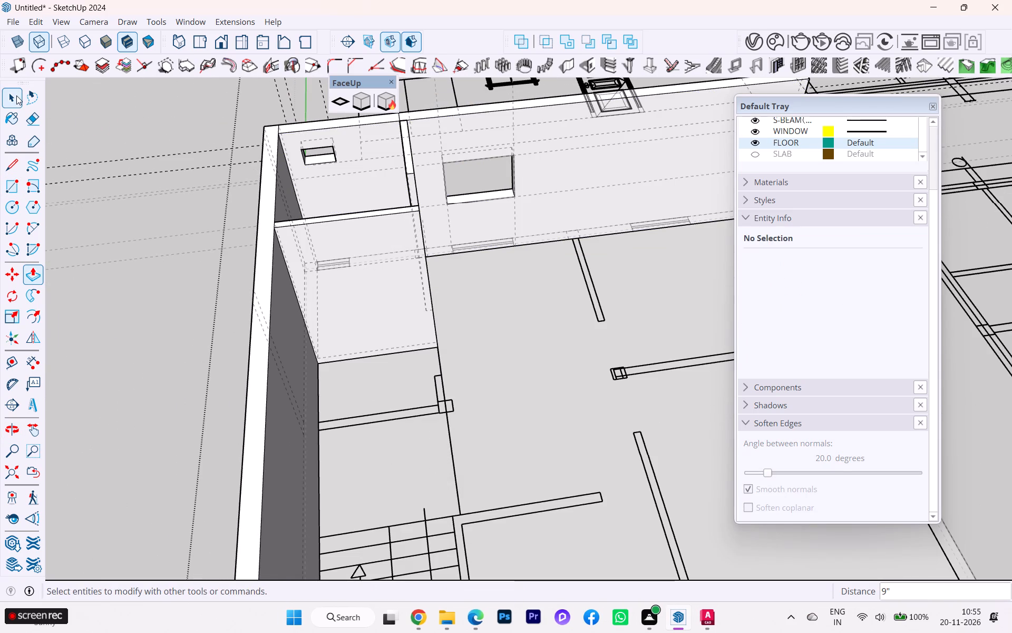
pyautogui.click(16, 95)
# Place a vertical guide on the rear wall's inner face, about 7' 9" from the existing window opening toward the second planned window.
pyautogui.scroll(-3, 76, 29)
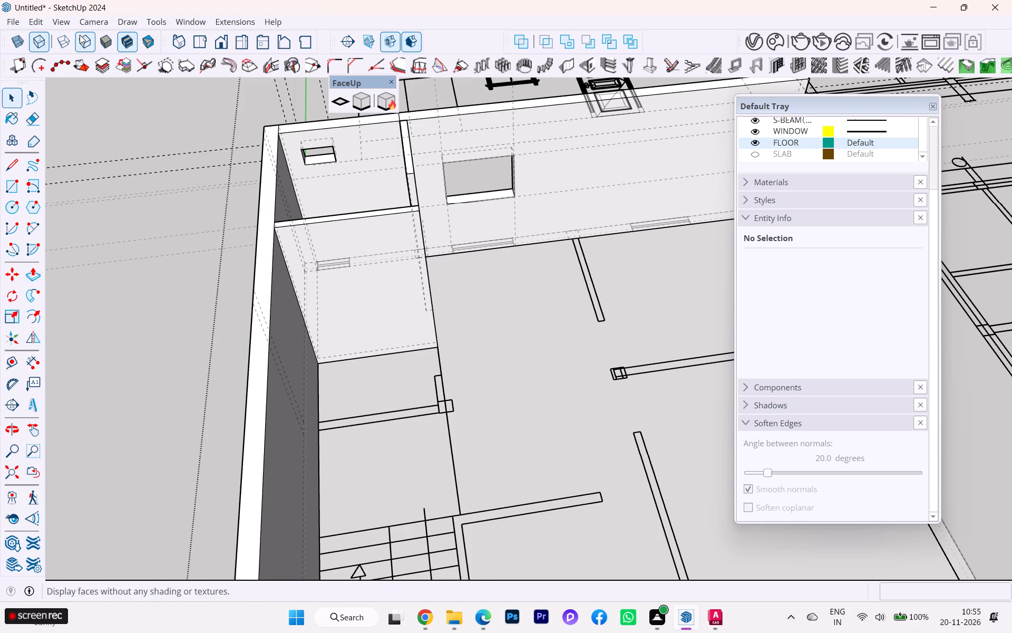
pyautogui.scroll(-3, 85, 34)
pyautogui.scroll(1, 215, 46)
pyautogui.scroll(-2, 256, 143)
pyautogui.scroll(-4, 143, 97)
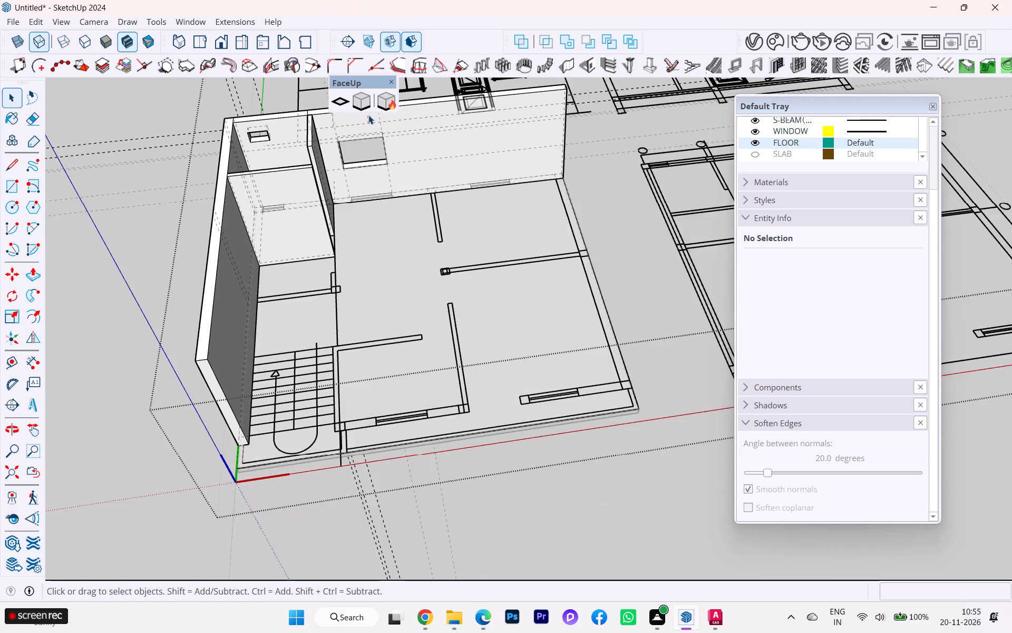
pyautogui.scroll(2, 382, 121)
pyautogui.scroll(5, 449, 125)
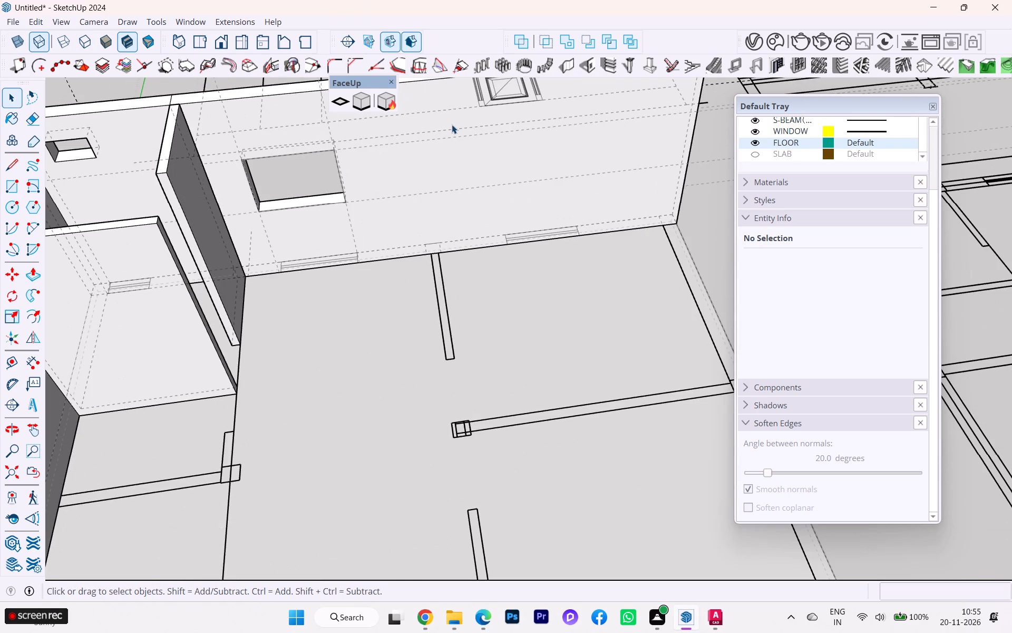
pyautogui.press('t')
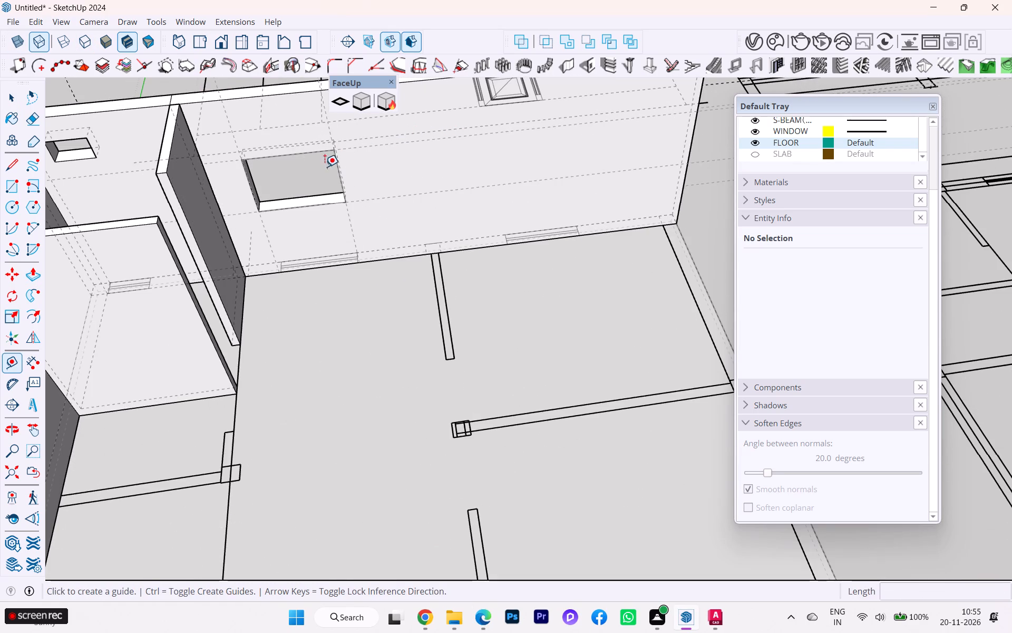
pyautogui.click(337, 162)
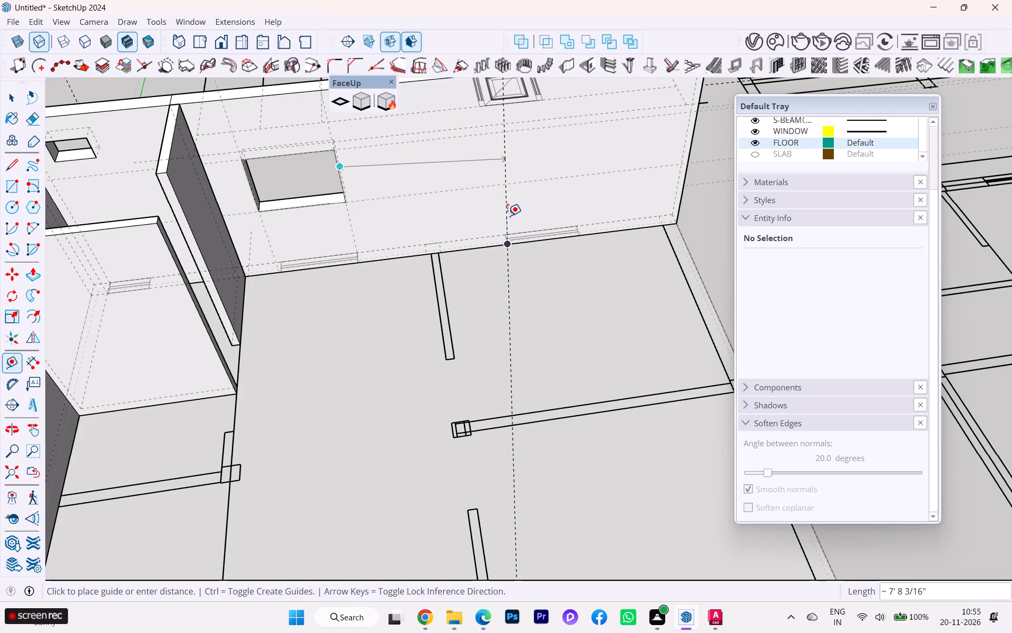
pyautogui.press('Right')
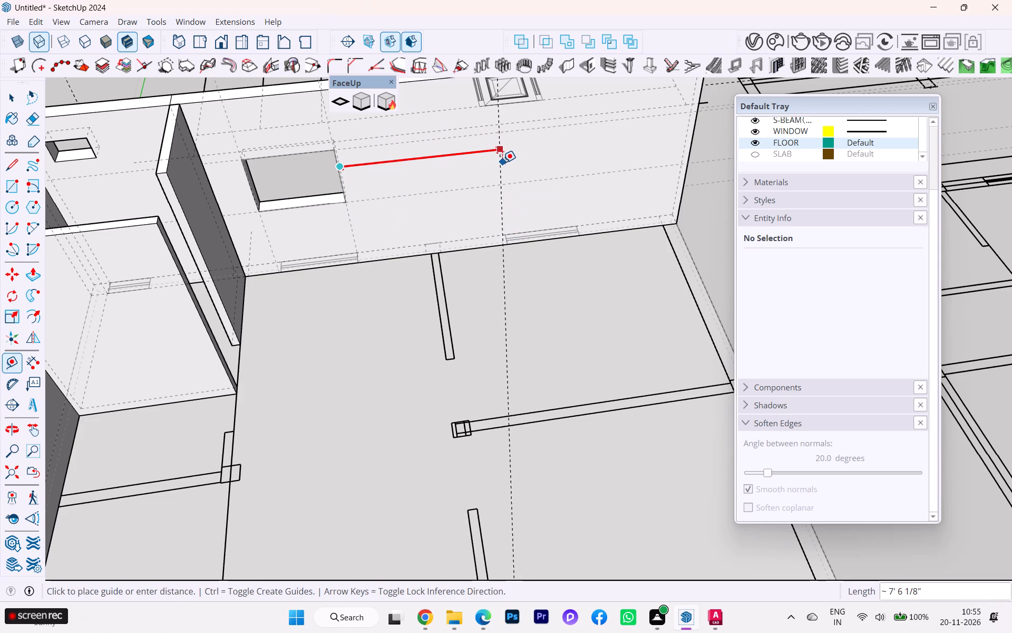
pyautogui.click(508, 159)
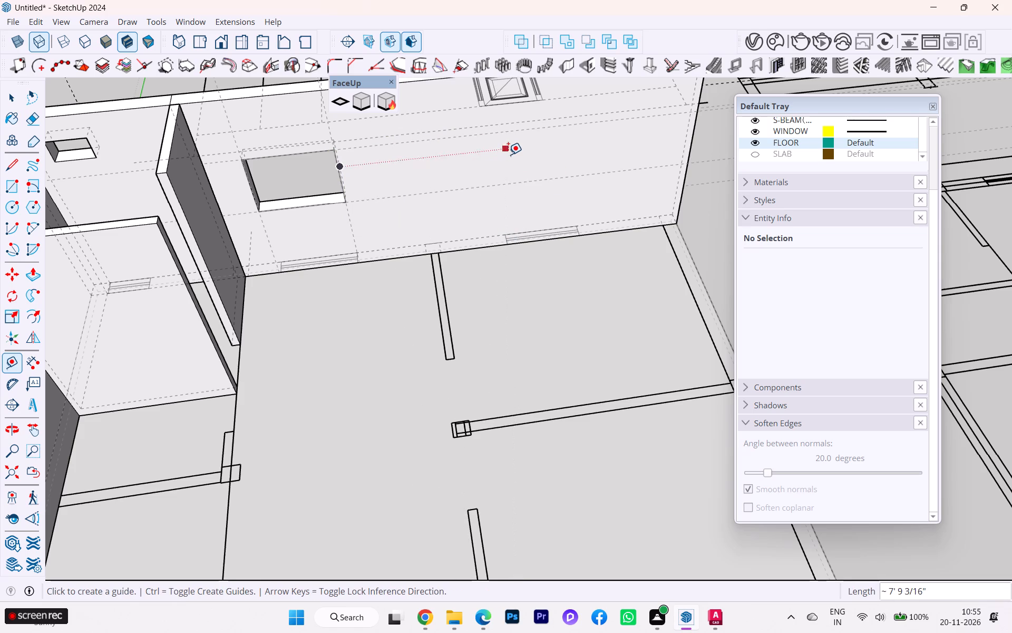
pyautogui.click(340, 174)
pyautogui.press('Right')
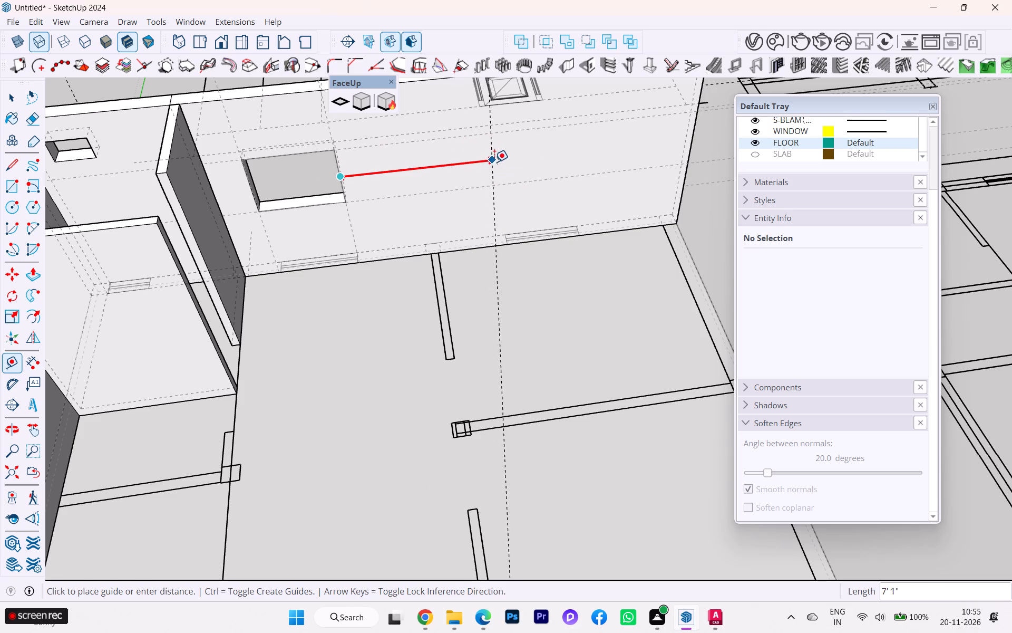
pyautogui.click(503, 161)
pyautogui.click(506, 157)
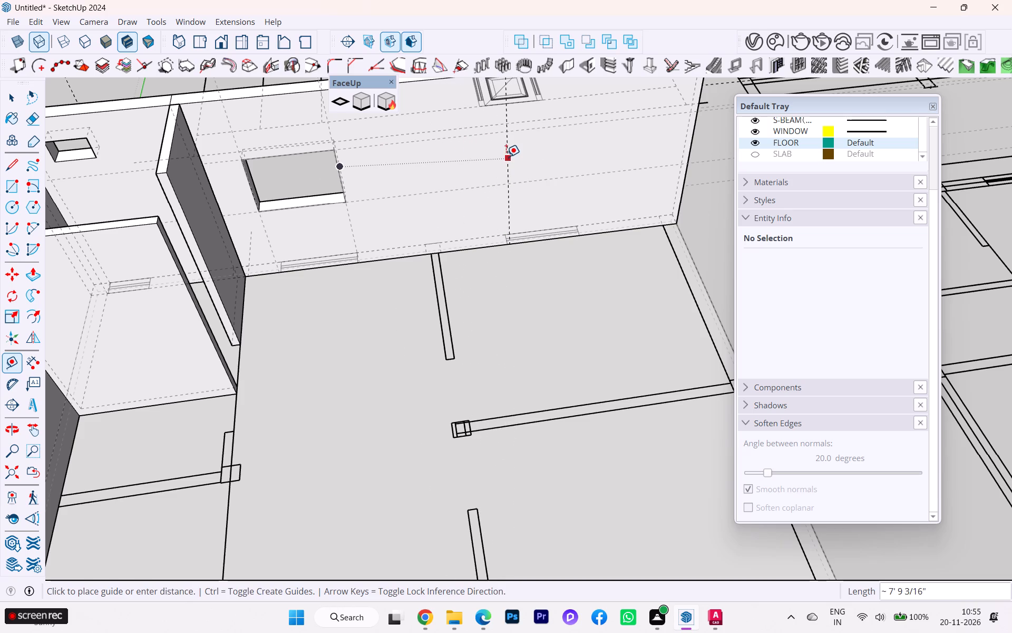
pyautogui.moveTo(574, 146); pyautogui.dragTo(460, 129, button='middle')
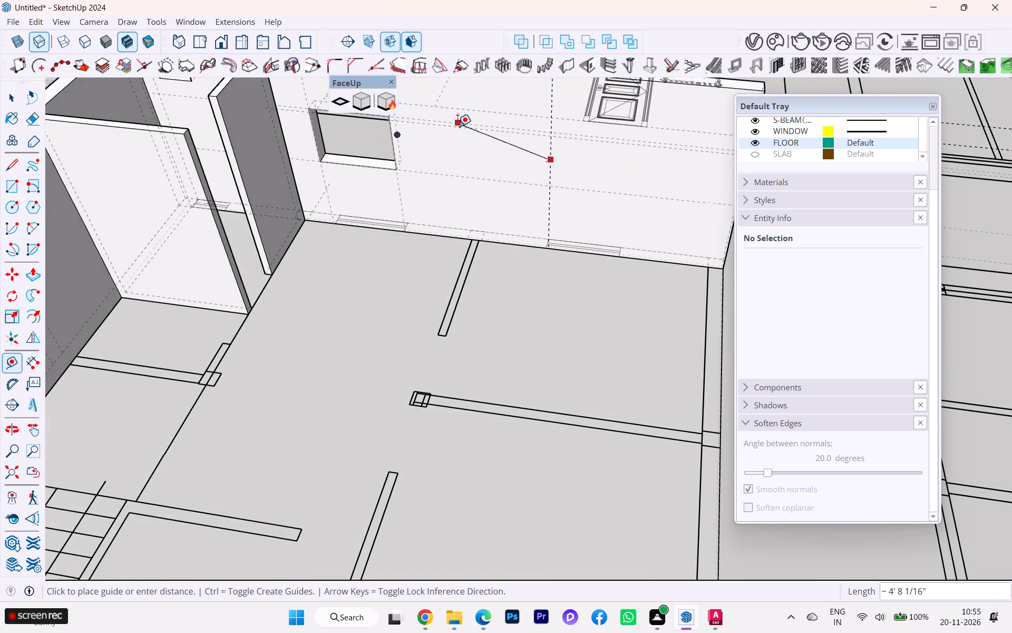
pyautogui.scroll(1, 521, 158)
pyautogui.press('Escape')
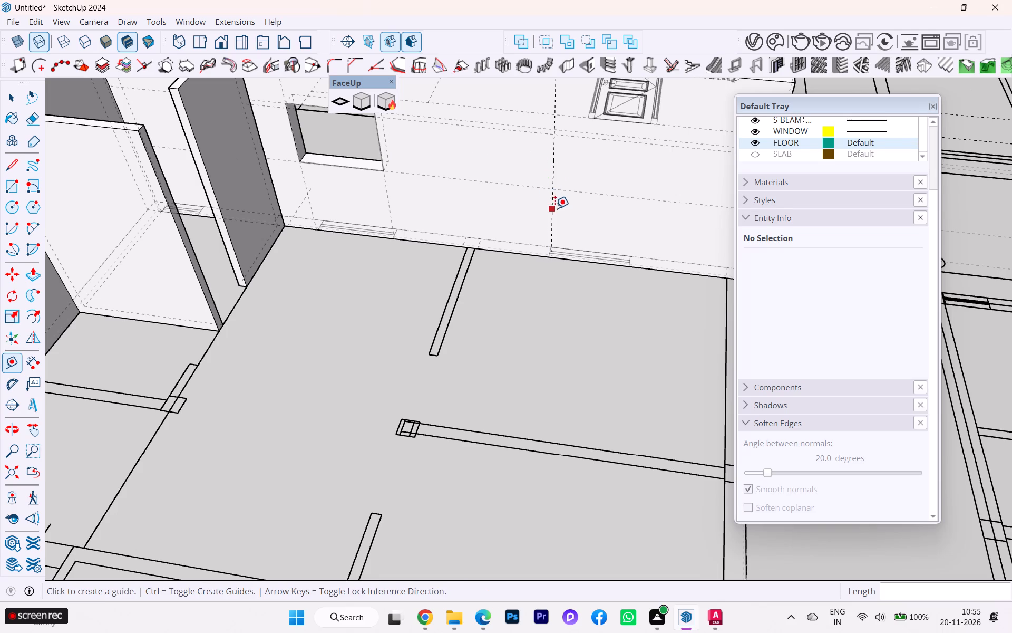
# Offset another vertical guide about 3' 10" from the new guide to mark the second window's far side.
pyautogui.click(552, 205)
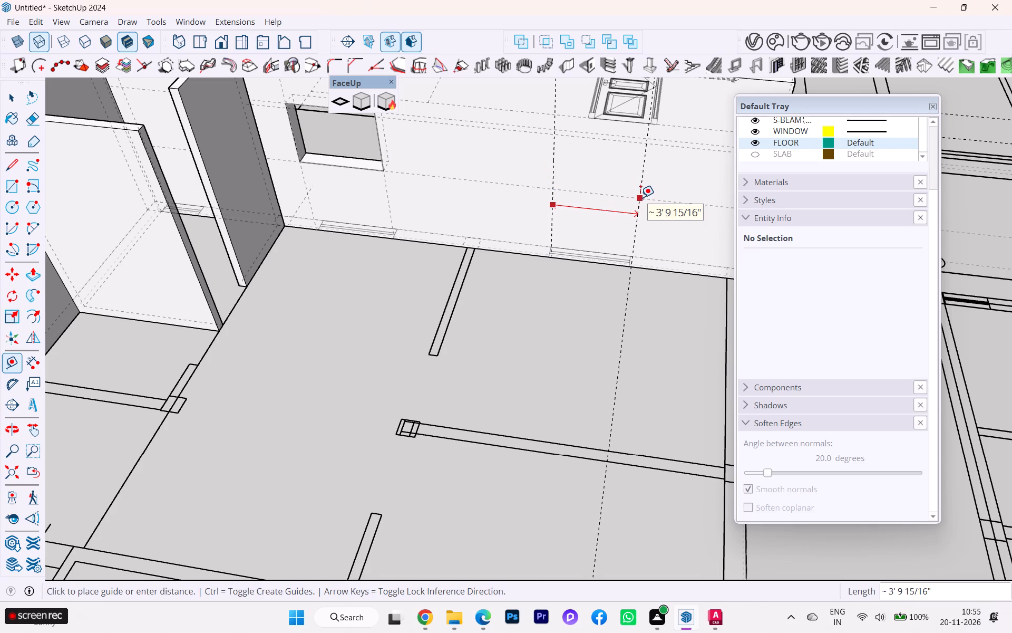
pyautogui.click(640, 197)
pyautogui.press('Escape')
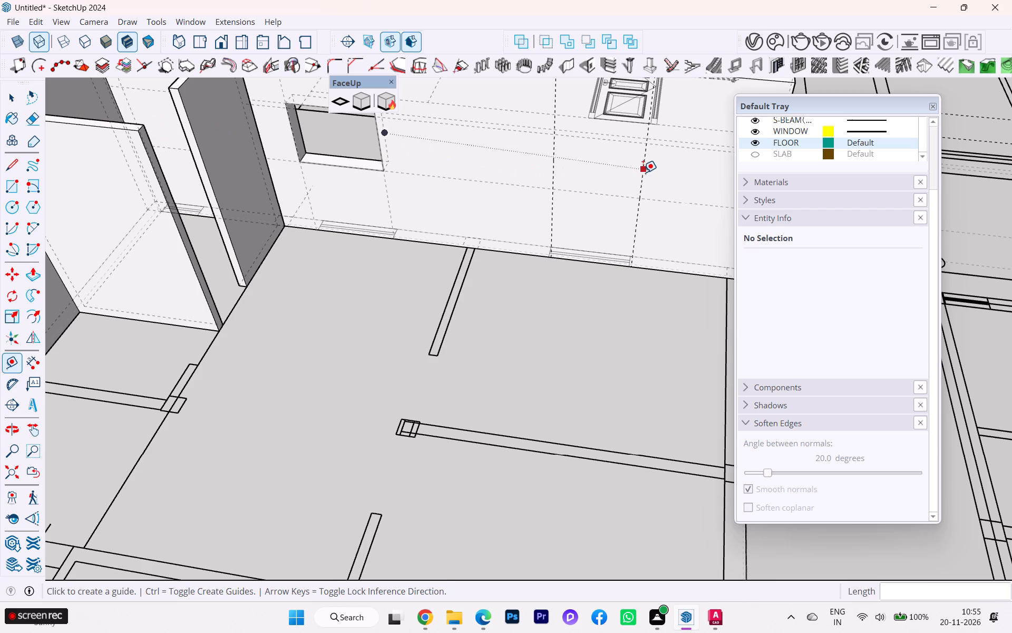
pyautogui.click(643, 172)
pyautogui.press('Escape')
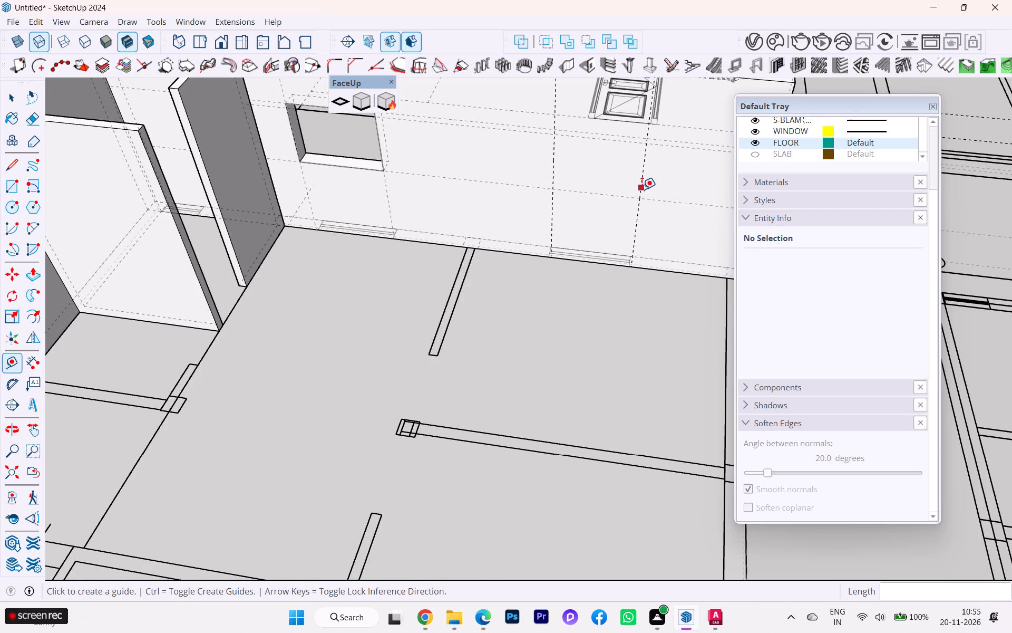
# Offset a vertical guide about 3' 11 3/8" back from the far-side guide to mark the second window's near side.
pyautogui.click(642, 190)
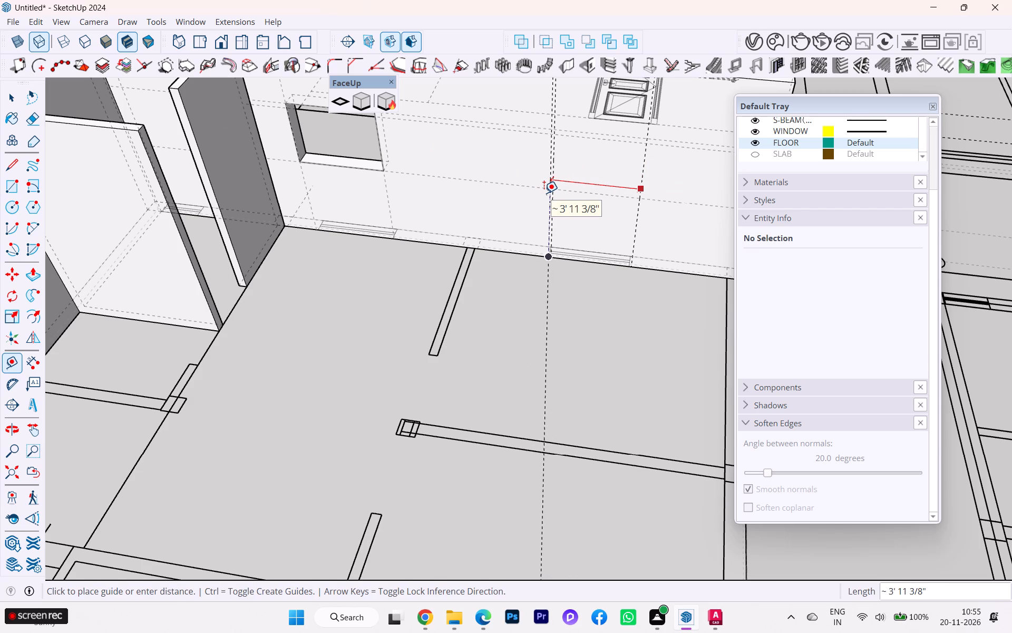
pyautogui.scroll(4, 544, 193)
pyautogui.click(544, 193)
pyautogui.scroll(1, 608, 191)
pyautogui.scroll(-4, 608, 191)
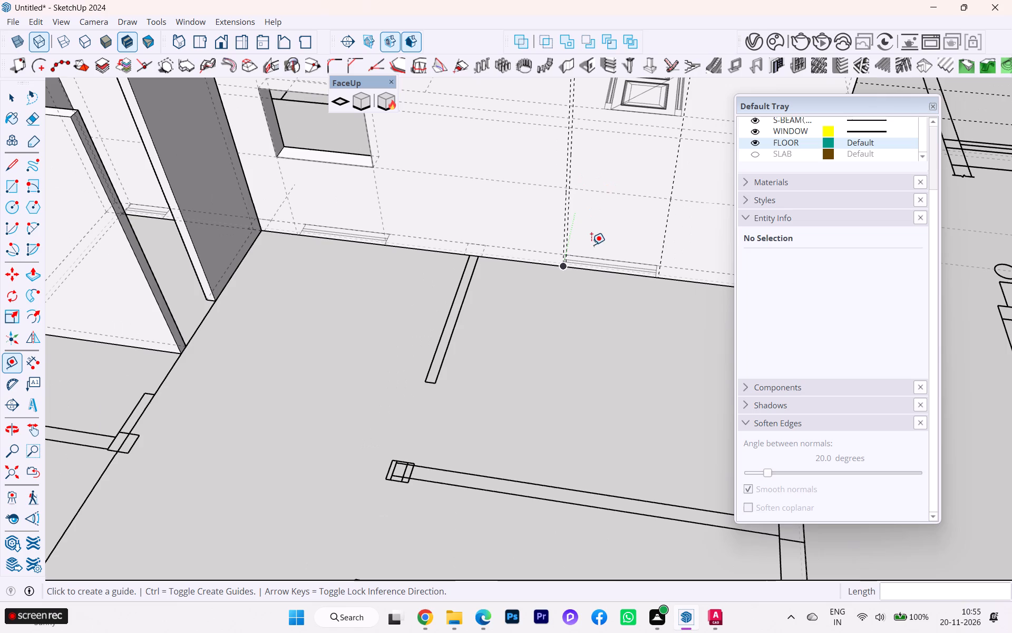
pyautogui.press('Escape')
# Draw a rectangle about 3' 11 3/8" by 3' between the second window's guides on the rear wall's inner face.
pyautogui.scroll(-1, 572, 206)
pyautogui.moveTo(578, 199); pyautogui.dragTo(589, 185, button='middle')
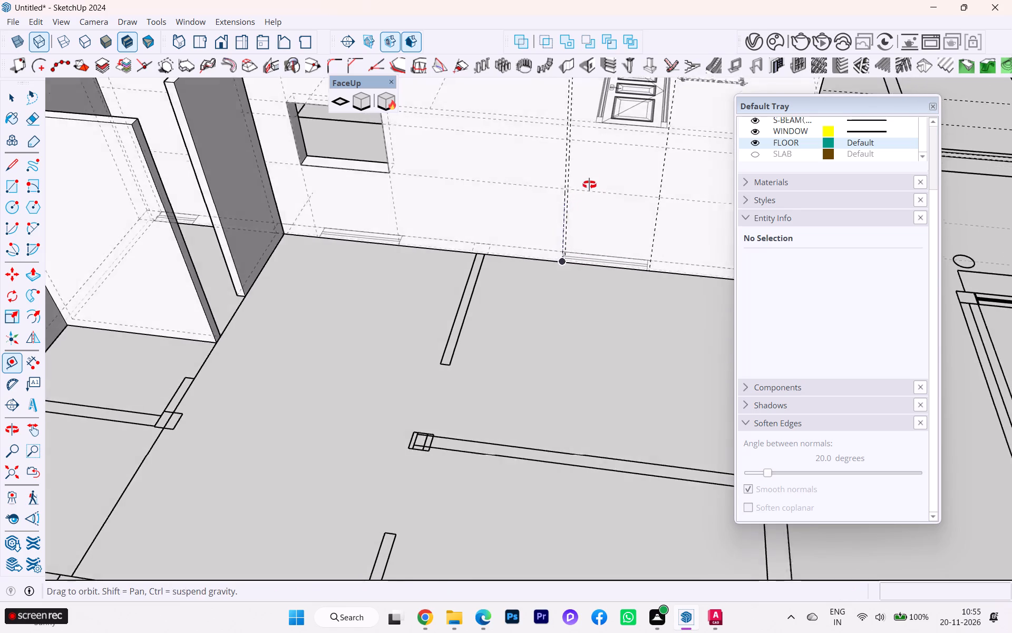
pyautogui.moveTo(589, 185); pyautogui.dragTo(603, 175, button='middle')
pyautogui.press('r')
pyautogui.scroll(4, 579, 141)
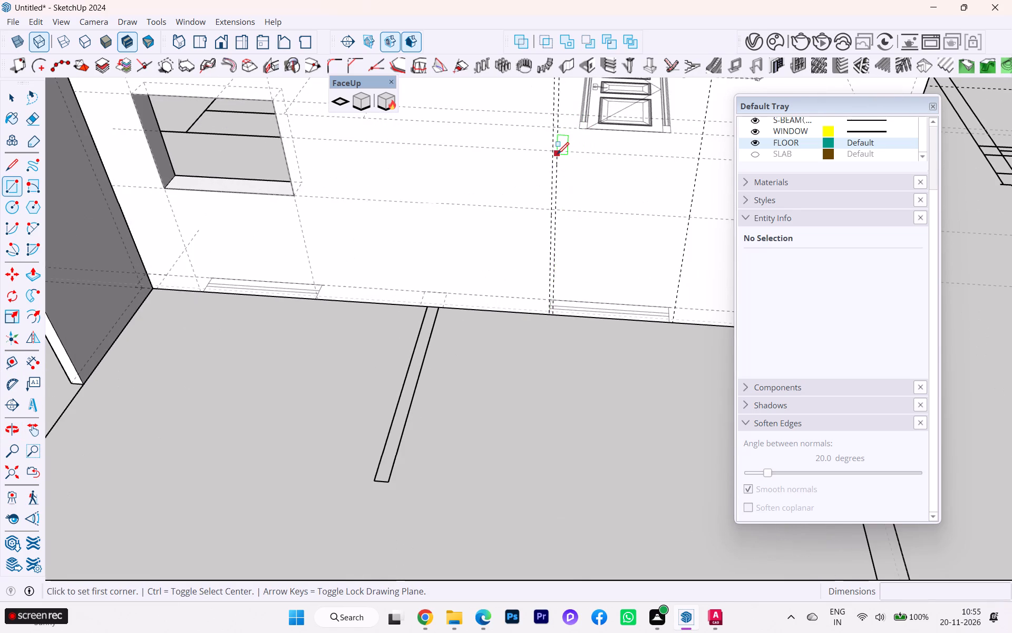
pyautogui.scroll(-1, 561, 166)
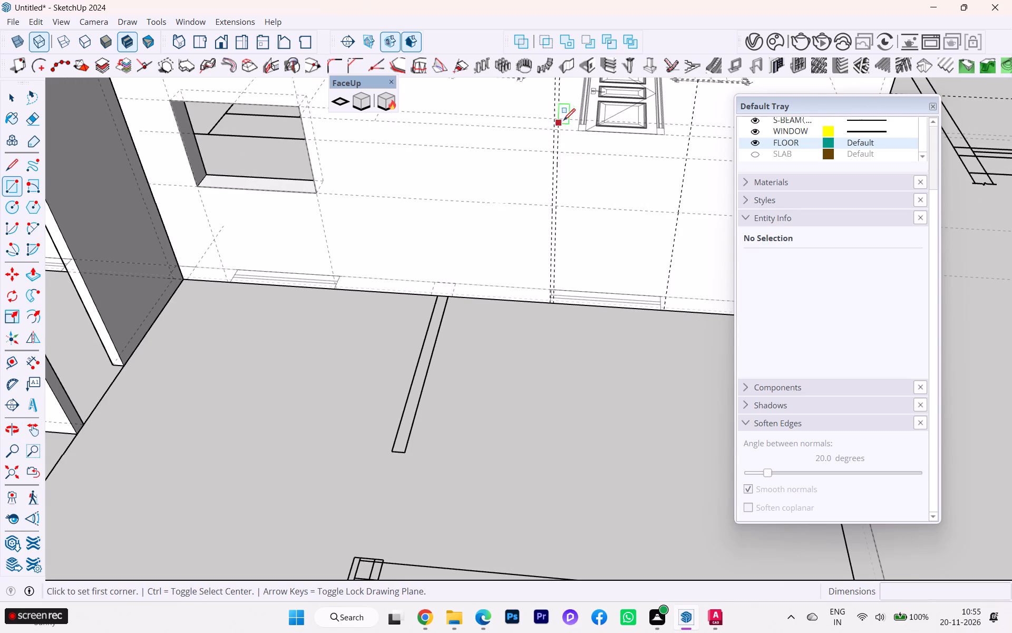
pyautogui.click(554, 117)
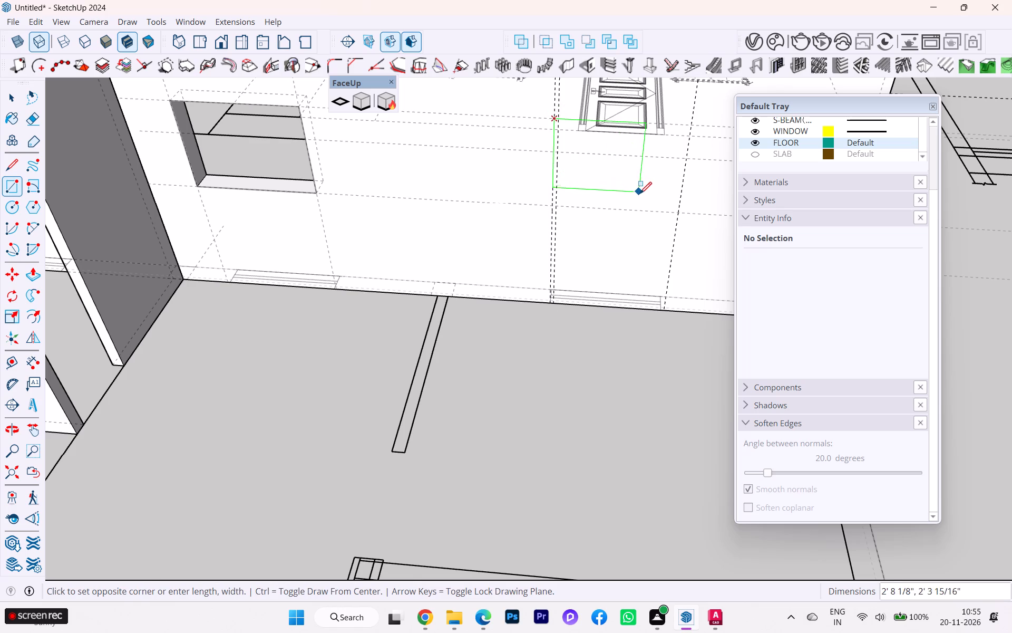
pyautogui.click(678, 215)
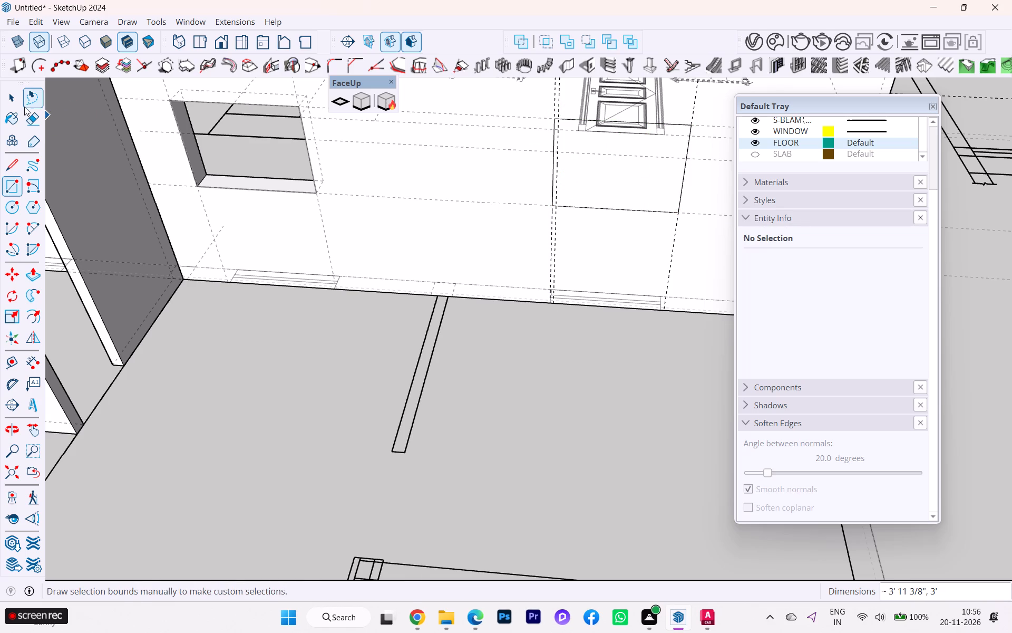
# Push the second window rectangle 9" through the rear wall to cut the opening.
pyautogui.click(16, 100)
pyautogui.click(588, 172)
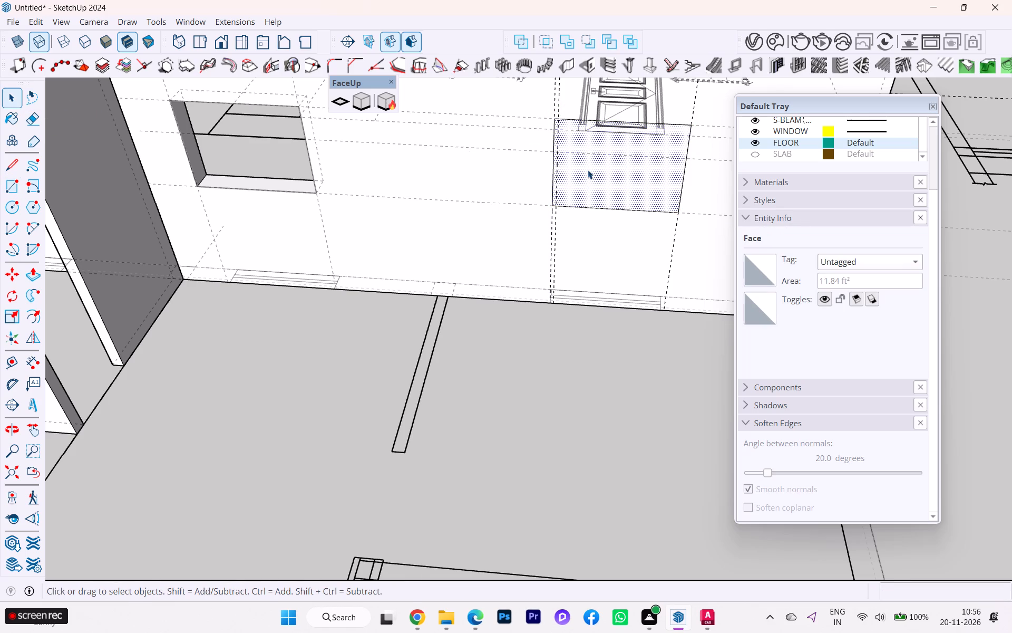
pyautogui.press('p')
pyautogui.click(598, 171)
pyautogui.scroll(-6, 631, 160)
pyautogui.scroll(2, 626, 179)
pyautogui.scroll(-2, 626, 179)
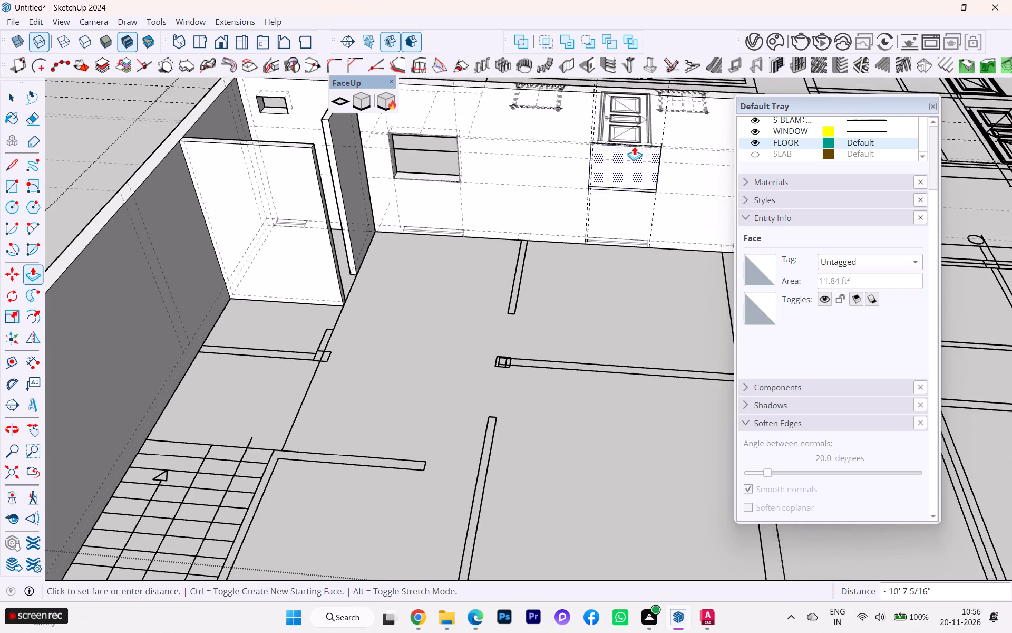
pyautogui.scroll(-1, 637, 139)
pyautogui.scroll(1, 637, 139)
pyautogui.scroll(2, 559, 84)
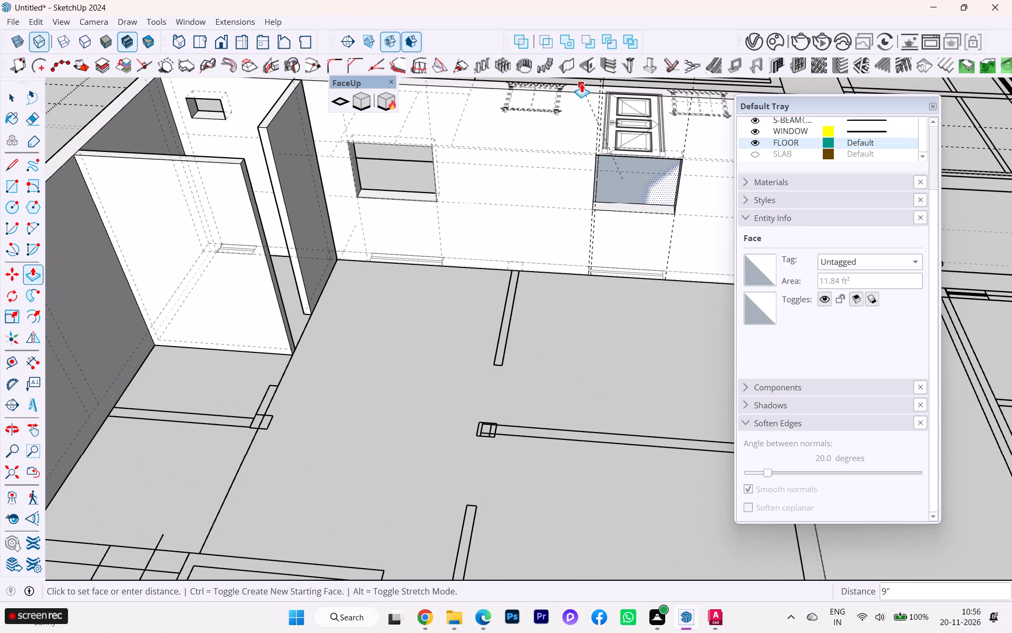
pyautogui.click(581, 83)
pyautogui.scroll(-3, 575, 110)
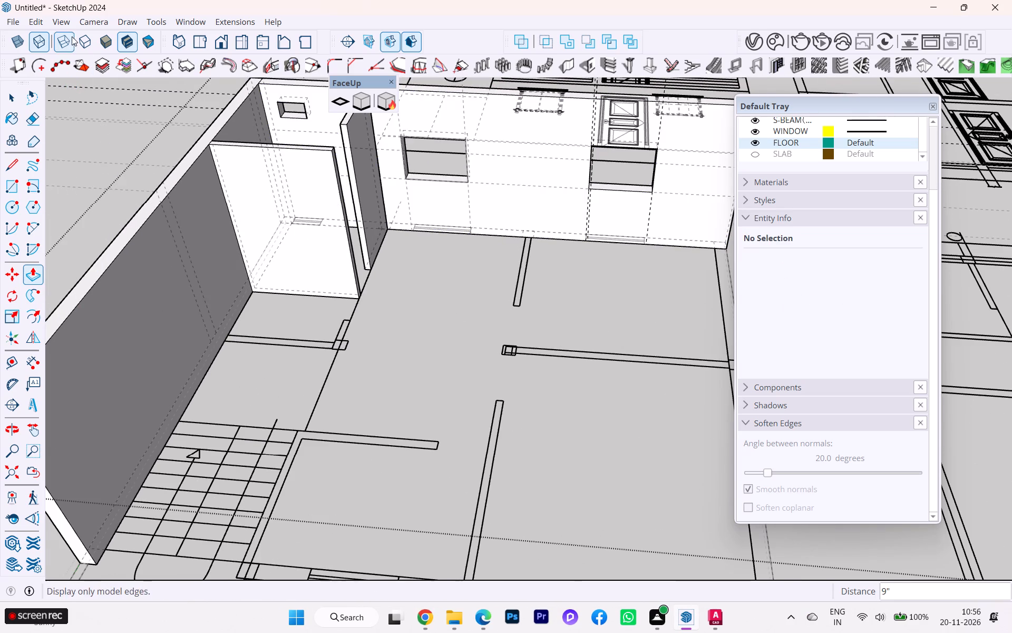
# Delete all the construction guides from the wall geometry.
pyautogui.click(29, 22)
pyautogui.click(99, 154)
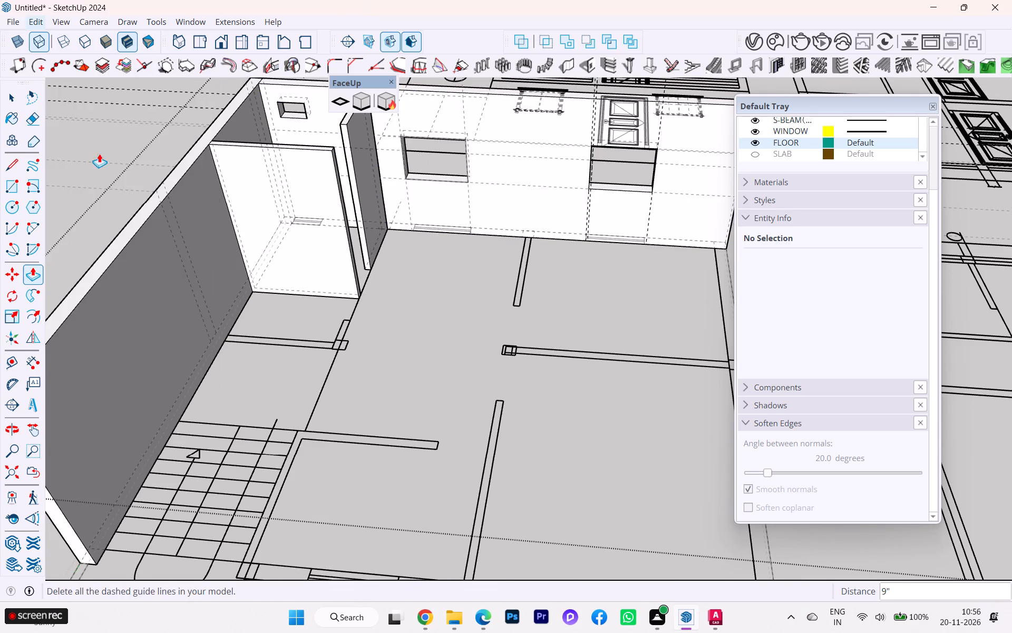
# Turn off the dashed back-edge display.
pyautogui.scroll(-1, 288, 158)
pyautogui.press('k')
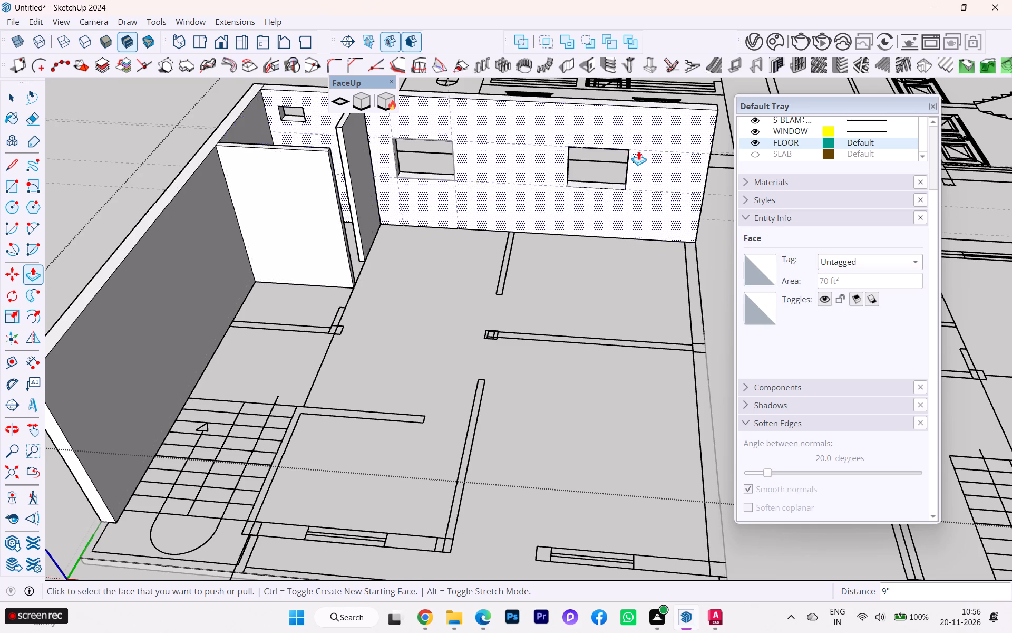
# Exit editing of the wall geometry and bring the whole house and the adjacent plans into view.
pyautogui.scroll(3, 638, 149)
pyautogui.scroll(-1, 637, 141)
pyautogui.moveTo(637, 140); pyautogui.dragTo(382, 132, button='middle')
pyautogui.scroll(-5, 640, 159)
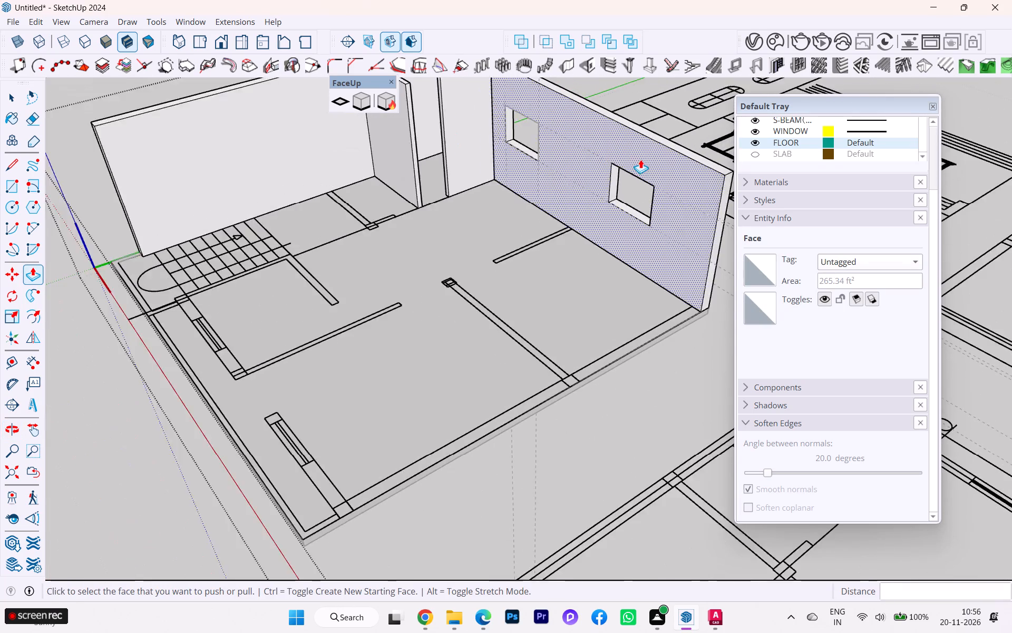
pyautogui.scroll(-1, 640, 159)
pyautogui.moveTo(654, 154); pyautogui.dragTo(485, 146, button='middle')
pyautogui.scroll(-1, 652, 154)
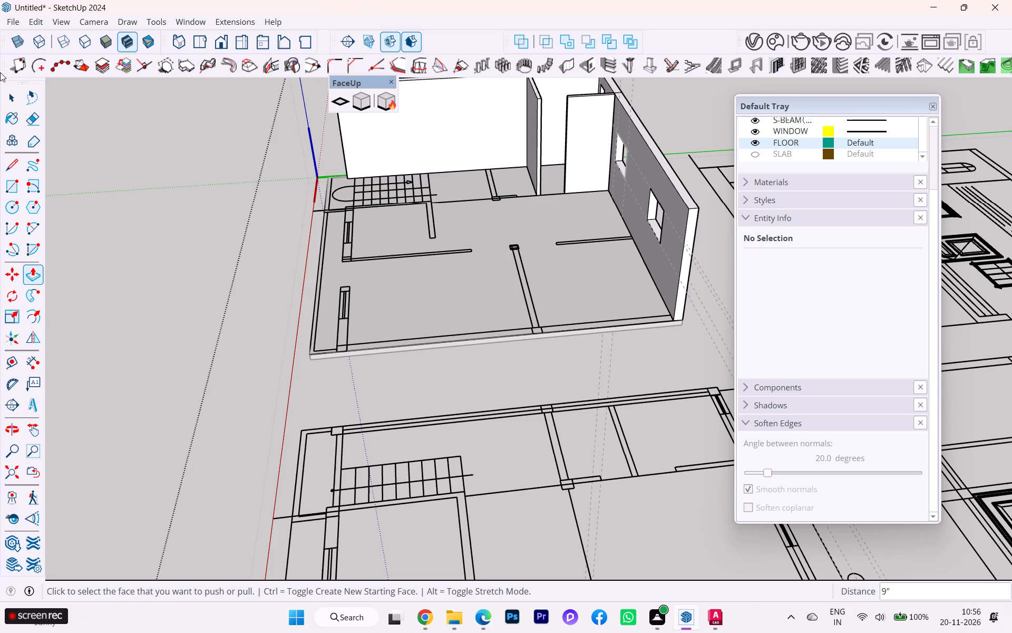
pyautogui.click(8, 99)
pyautogui.click(191, 251)
pyautogui.scroll(-5, 396, 205)
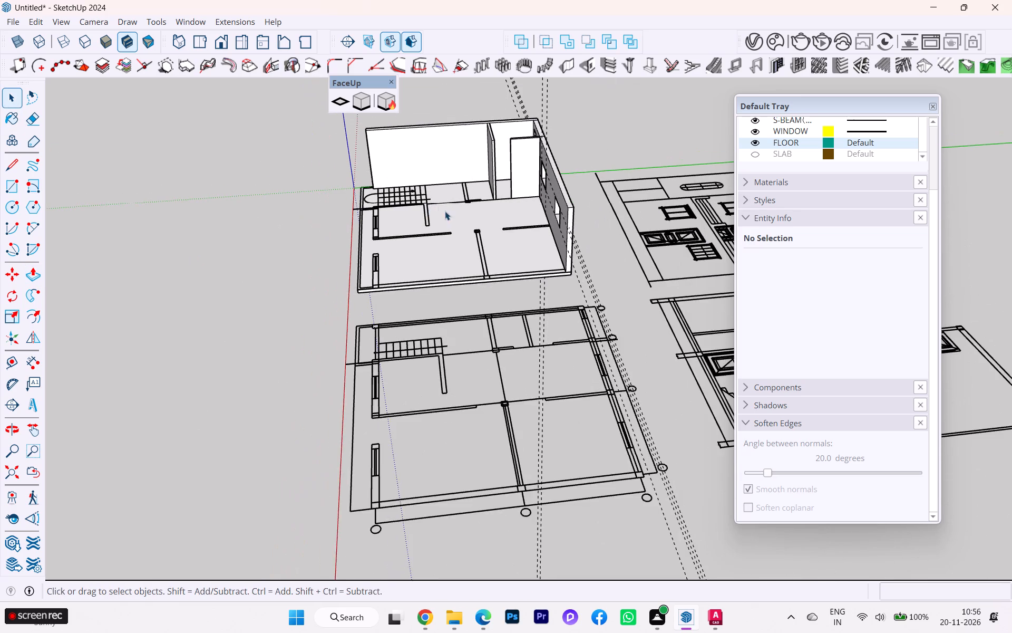
pyautogui.moveTo(445, 216); pyautogui.dragTo(741, 302, button='middle')
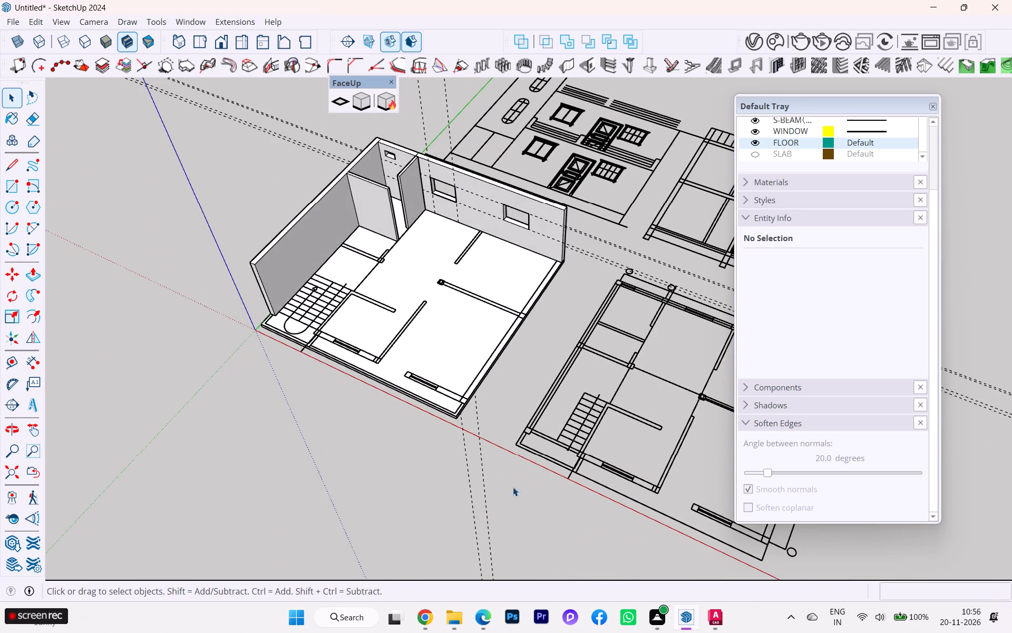
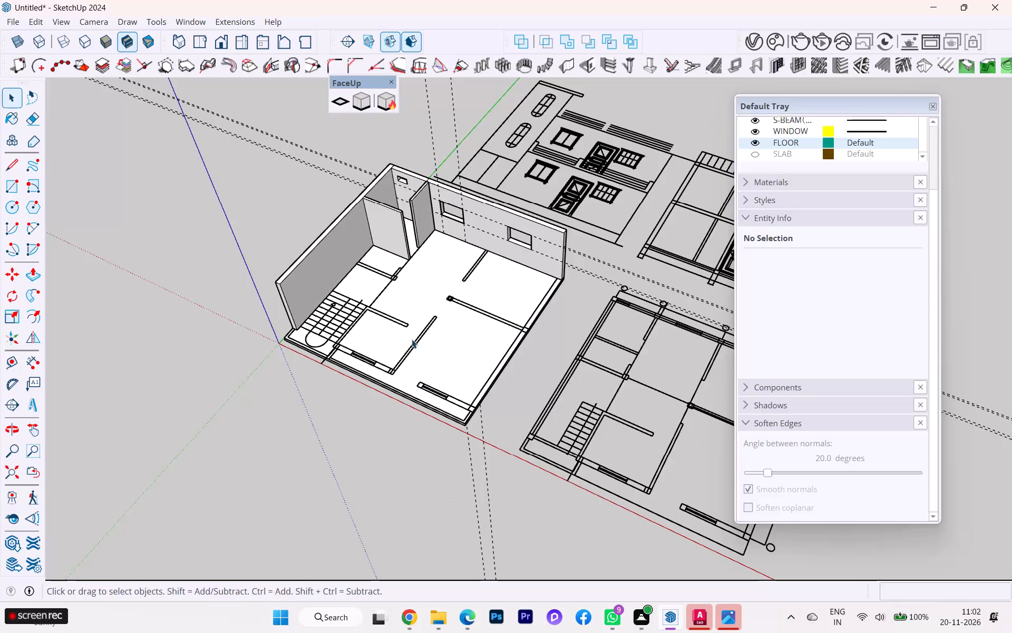
# Examine the door gap between the two interior partition walls near the rear wall's window openings.
pyautogui.scroll(4, 411, 334)
pyautogui.scroll(2, 390, 222)
pyautogui.scroll(-2, 382, 212)
pyautogui.scroll(1, 378, 222)
pyautogui.scroll(-1, 375, 231)
pyautogui.scroll(-1, 377, 296)
pyautogui.moveTo(380, 302); pyautogui.dragTo(349, 303, button='middle')
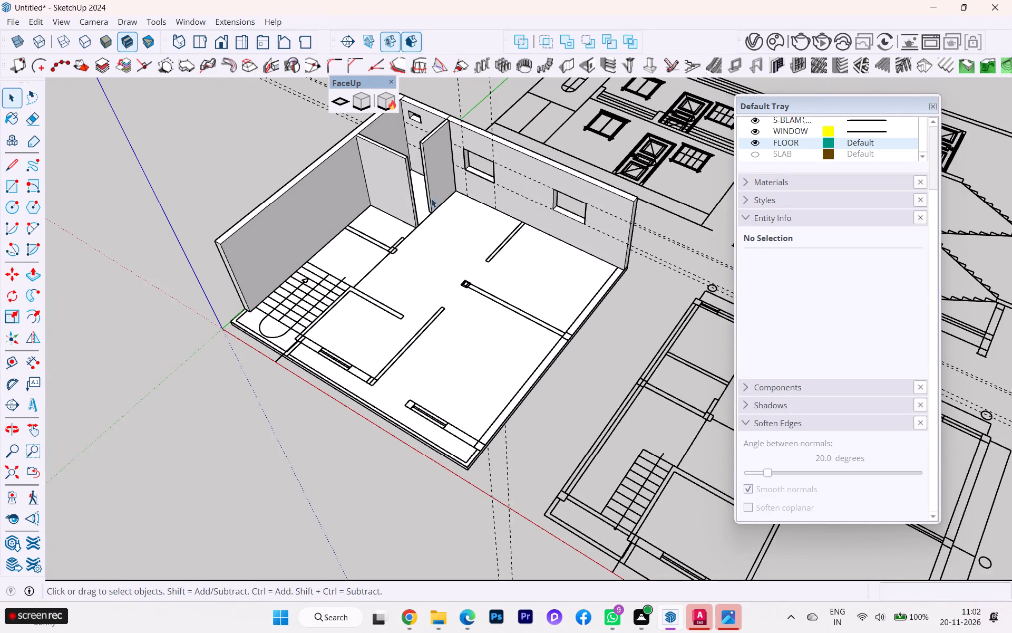
pyautogui.scroll(4, 441, 188)
pyautogui.scroll(9, 393, 93)
pyautogui.scroll(1, 388, 181)
pyautogui.scroll(-1, 388, 181)
pyautogui.scroll(4, 388, 181)
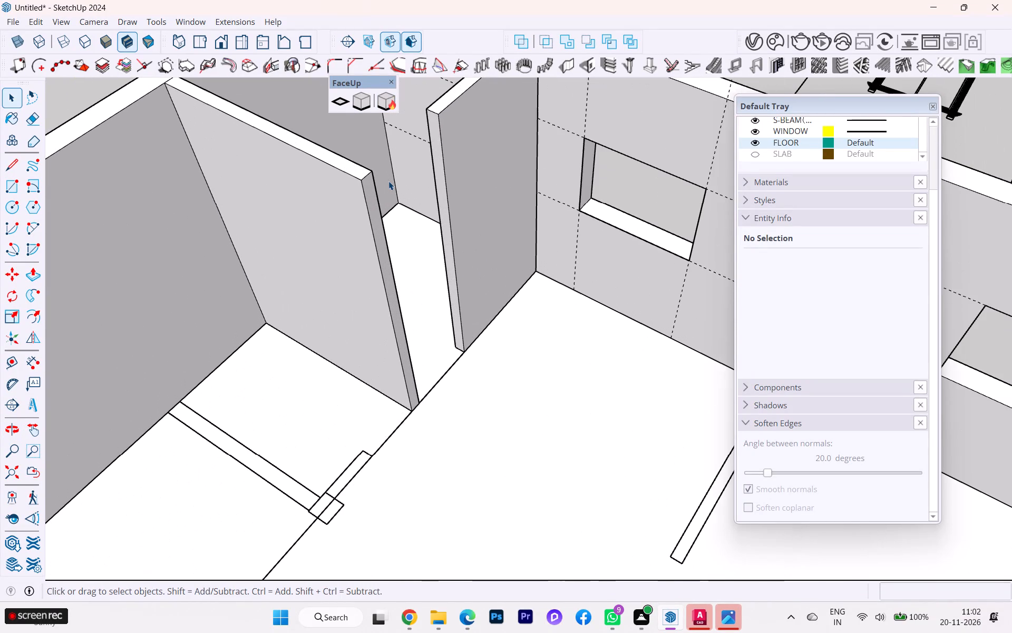
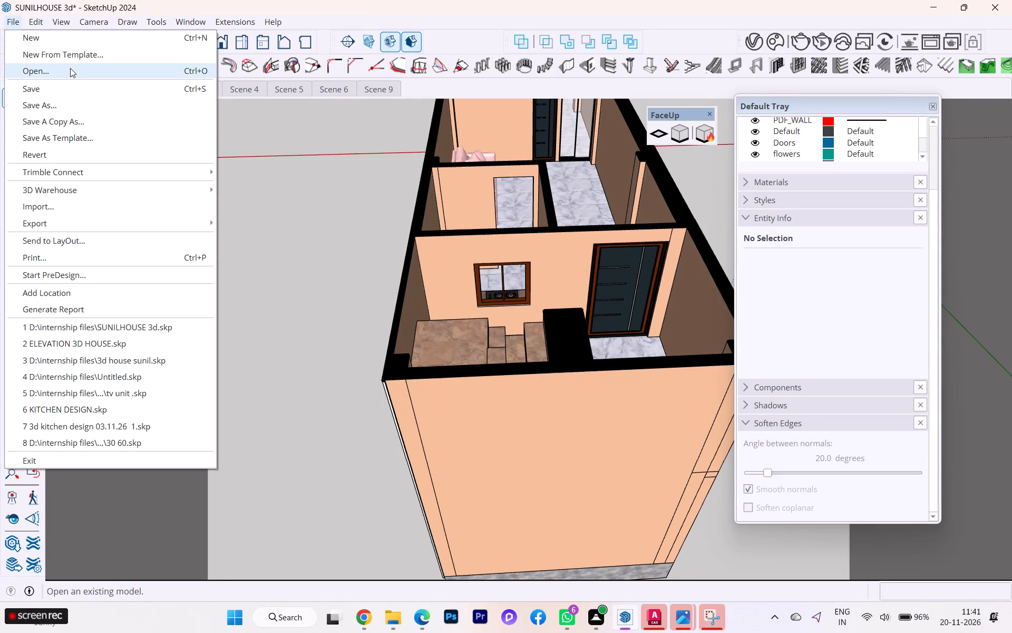
# In File Explorer, browse to the internship files folder on drive D: and open ELEVATION 3D HOUSE.skp.
pyautogui.click(304, 618)
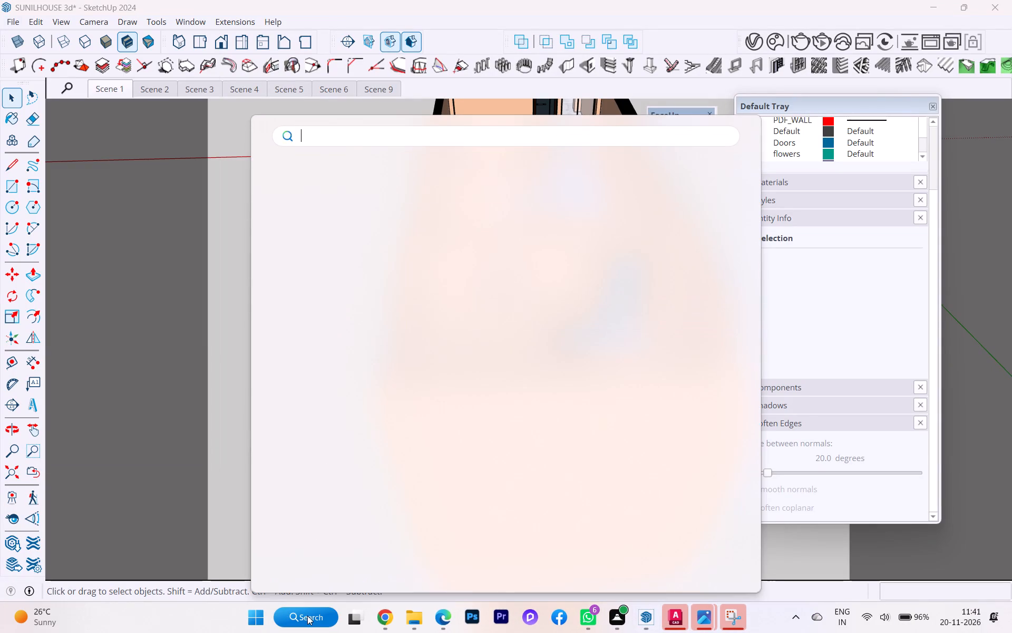
pyautogui.click(416, 618)
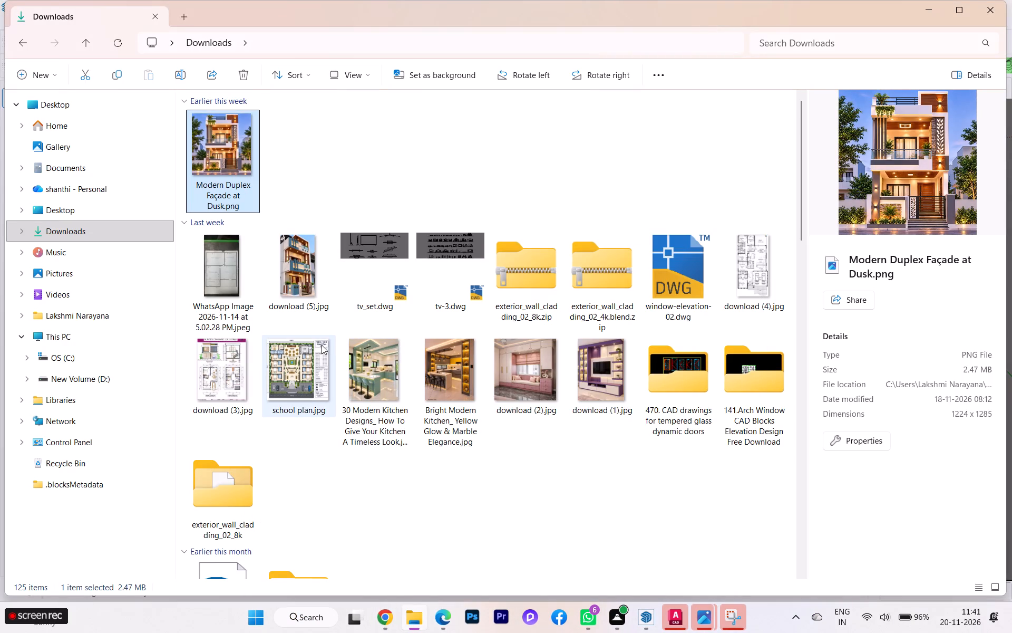
pyautogui.click(104, 378)
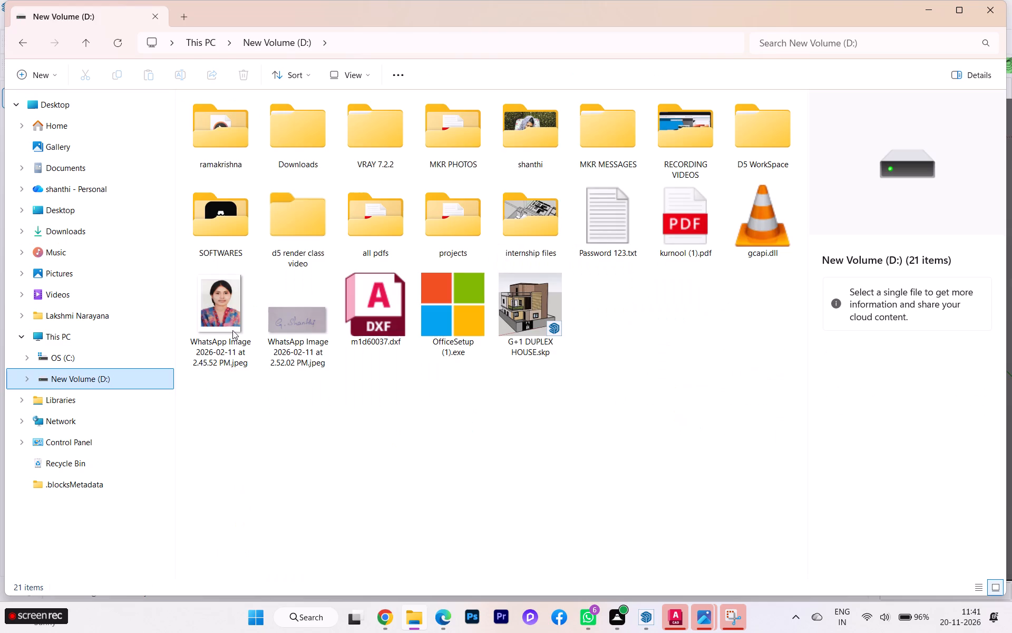
pyautogui.doubleClick(533, 236)
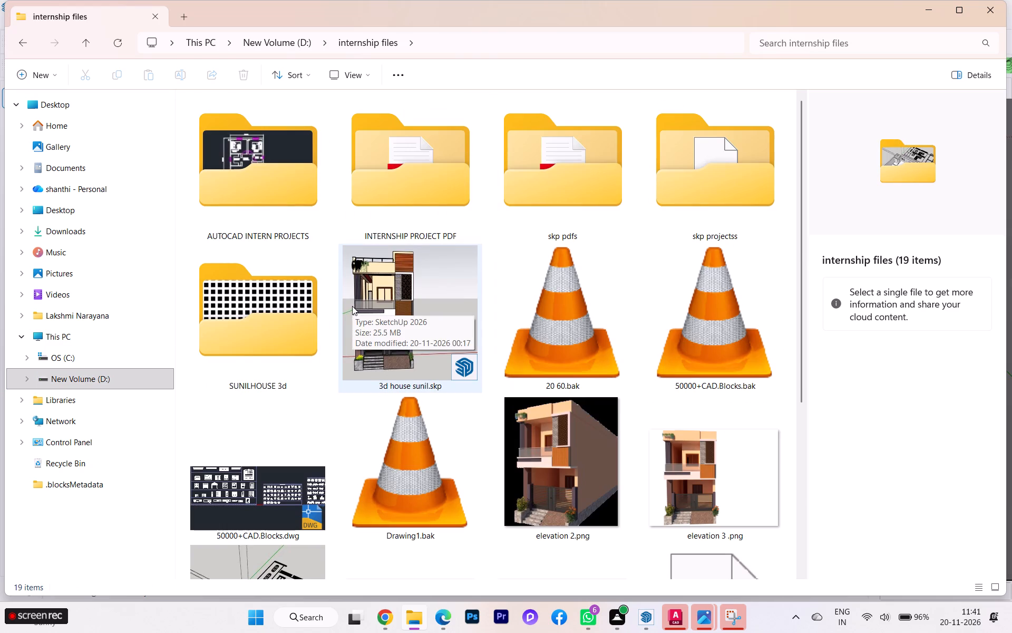
pyautogui.scroll(-1, 355, 326)
pyautogui.scroll(1, 356, 329)
pyautogui.scroll(-3, 358, 334)
pyautogui.doubleClick(262, 398)
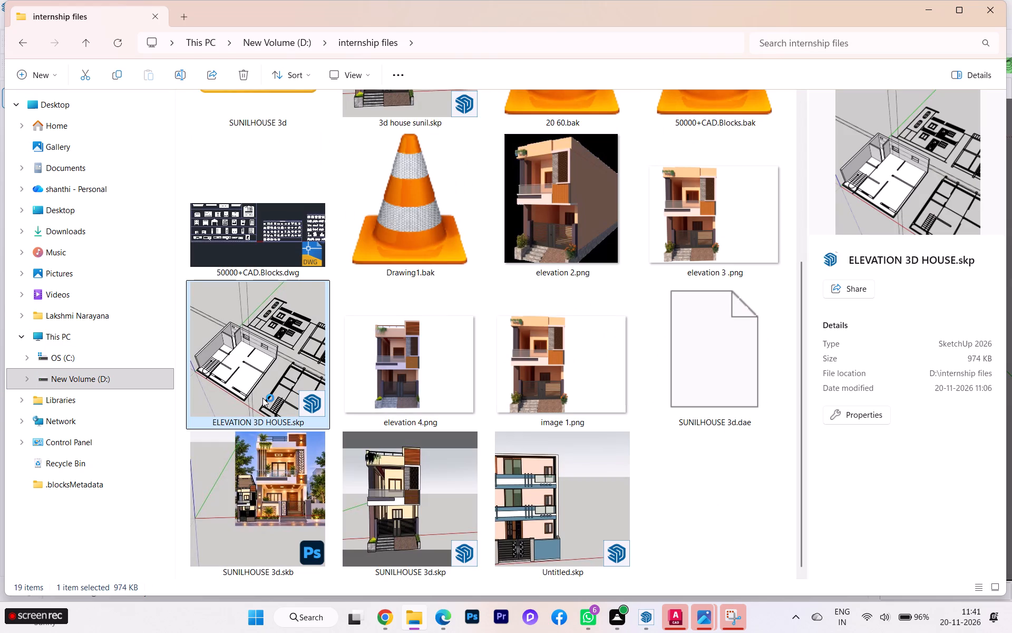
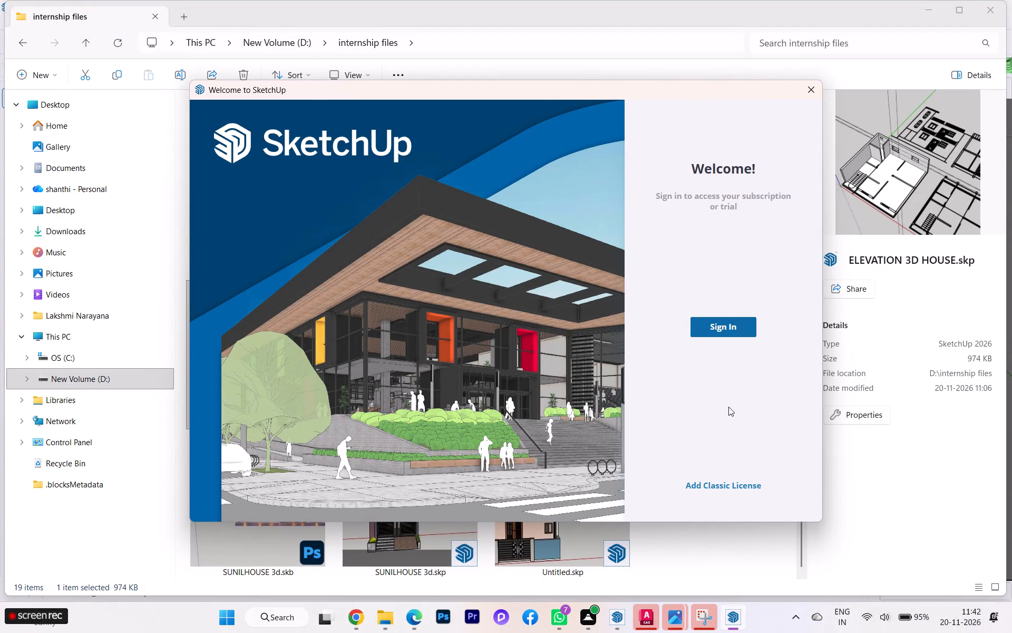
# Switch back to File Explorer and open ELEVATION 3D HOUSE.skp with a specifically chosen program instead of the default one.
pyautogui.click(390, 616)
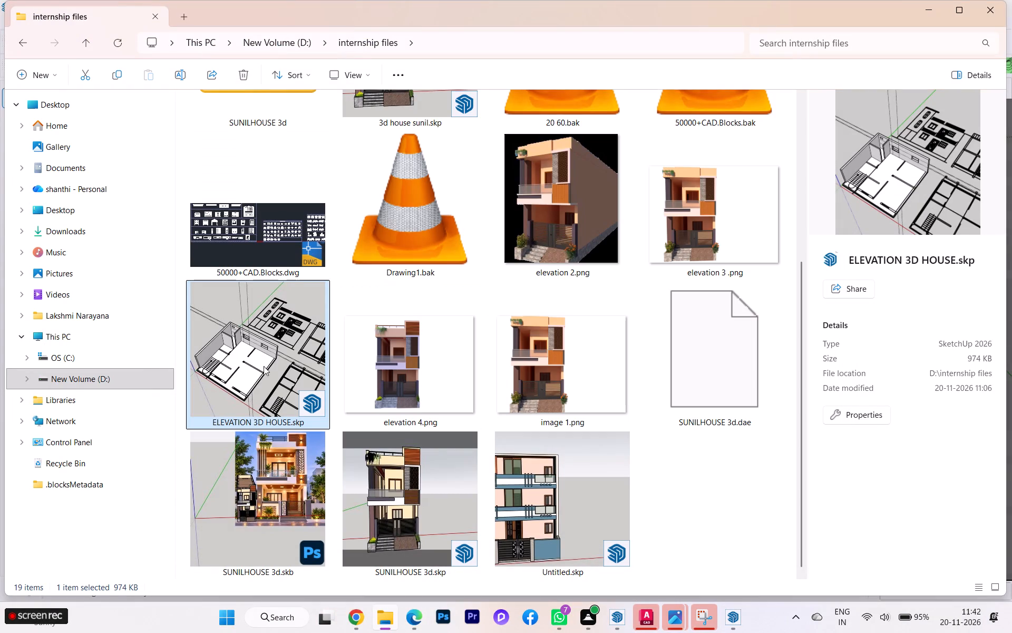
pyautogui.rightClick(260, 371)
pyautogui.rightClick(291, 328)
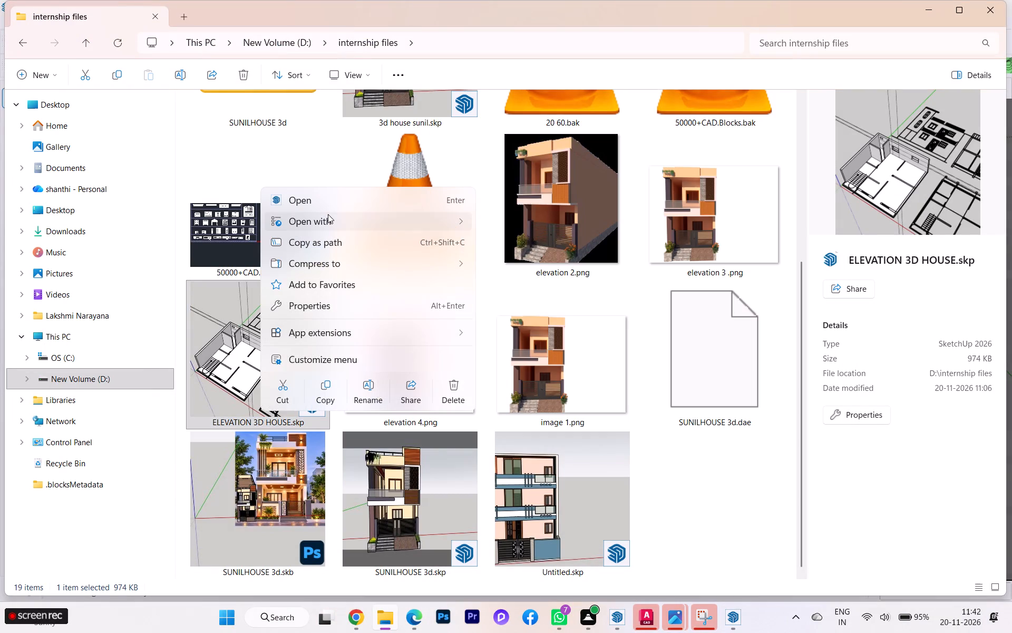
pyautogui.click(328, 214)
pyautogui.click(532, 247)
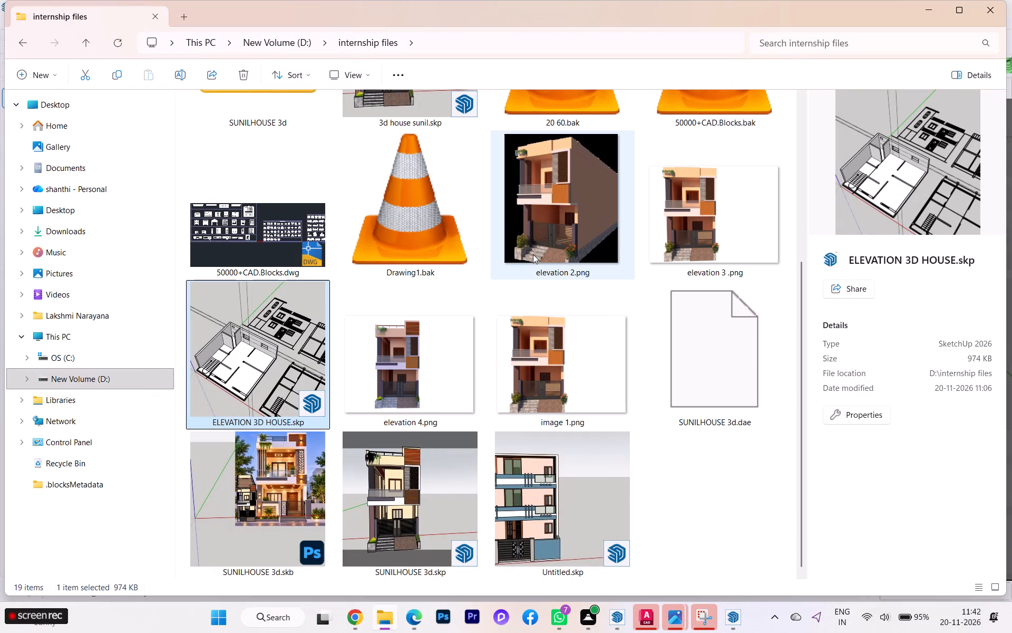
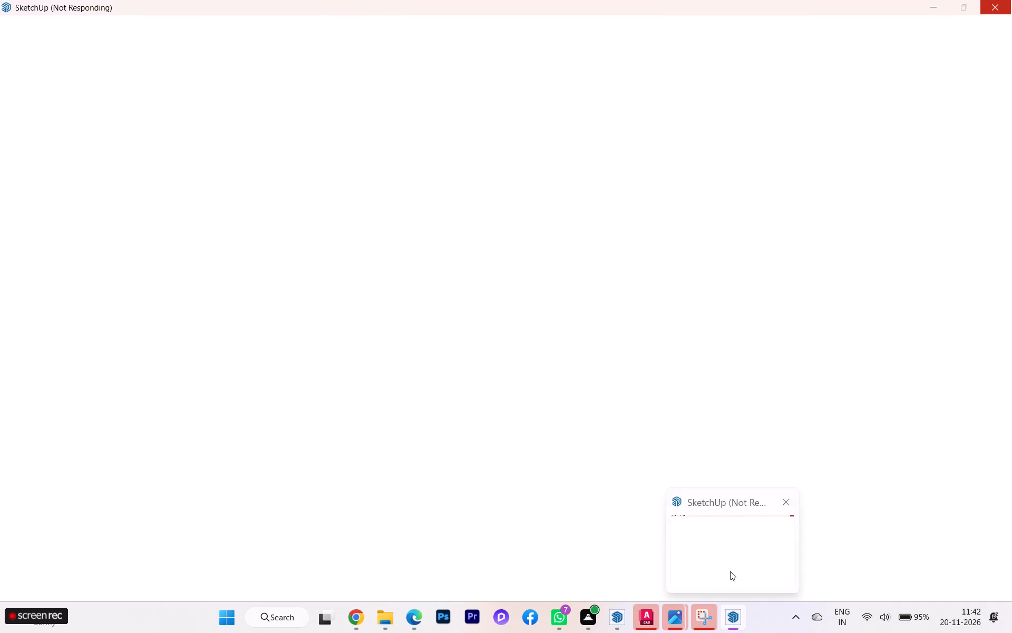
# Switch to the SketchUp window that is opening the house model.
pyautogui.click(730, 571)
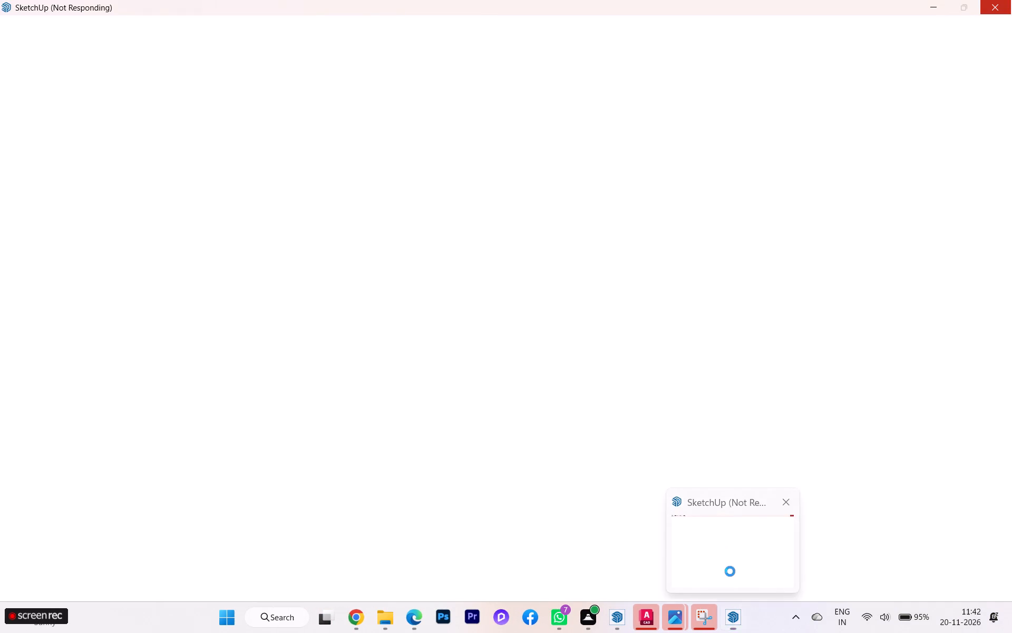
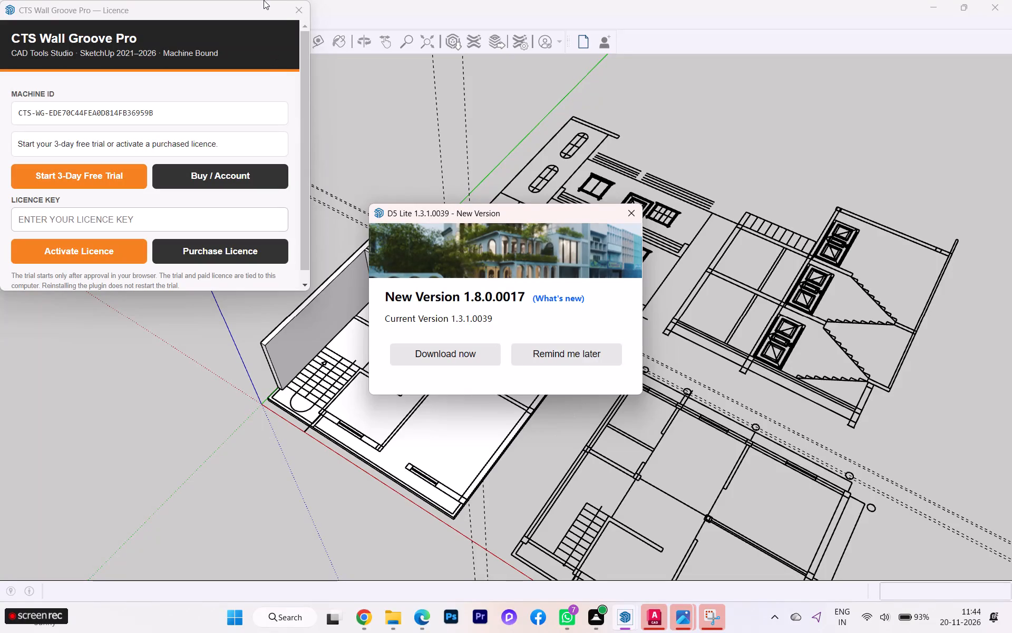
# Dismiss the D5 Lite update, TT_Lib² and CTS Wall Groove Pro licence windows without updating or activating anything.
pyautogui.click(298, 5)
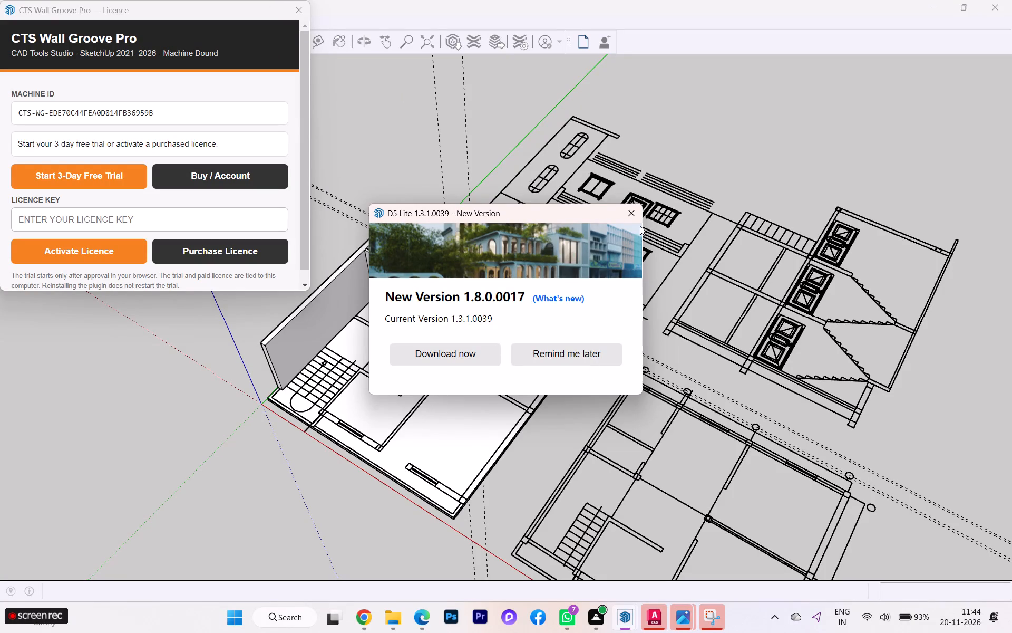
pyautogui.click(631, 208)
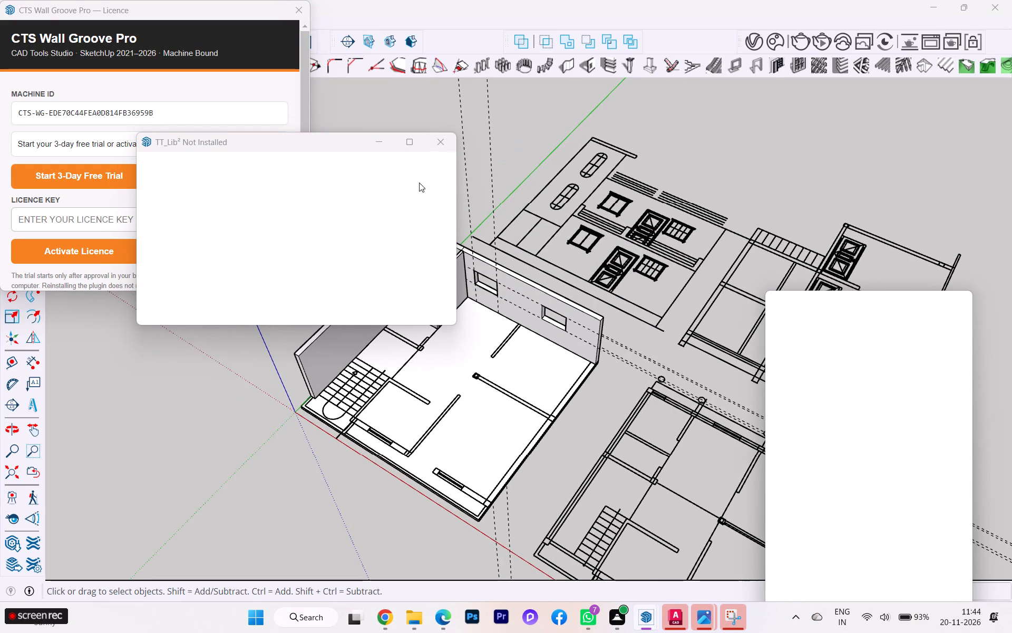
pyautogui.click(445, 140)
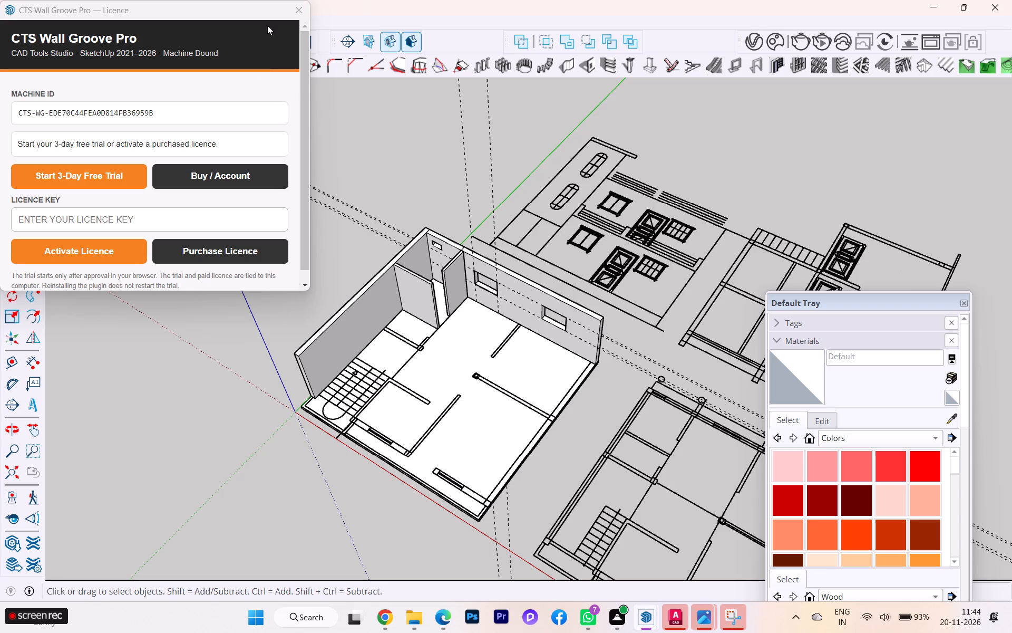
pyautogui.click(300, 8)
# Examine the house model's raised walls and openings, closing in on the partitions at the back corner beside the staircase side.
pyautogui.scroll(-3, 261, 294)
pyautogui.scroll(3, 376, 408)
pyautogui.scroll(3, 496, 205)
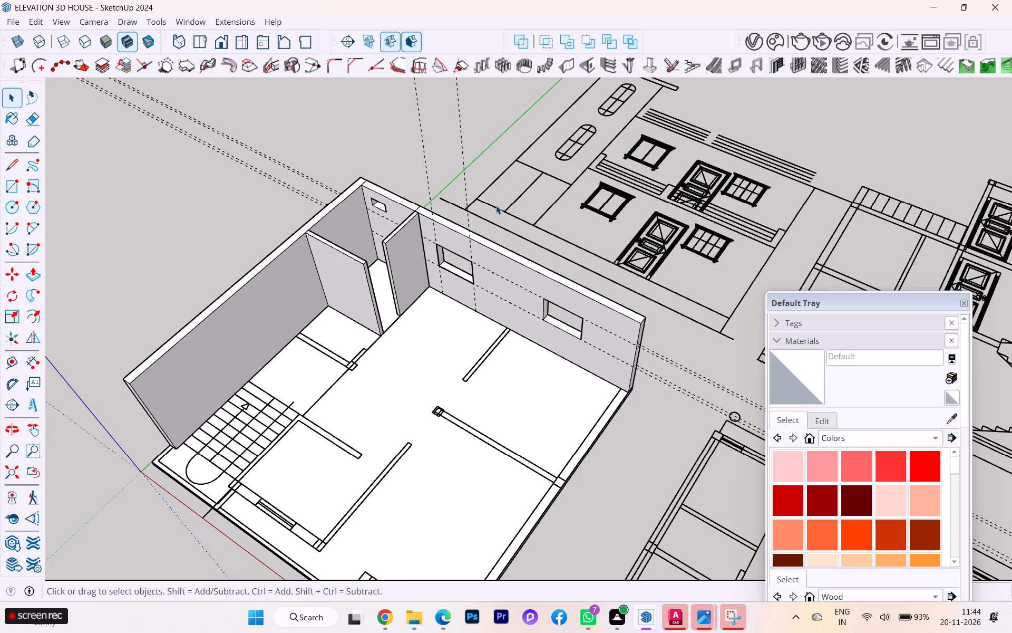
pyautogui.scroll(-3, 418, 232)
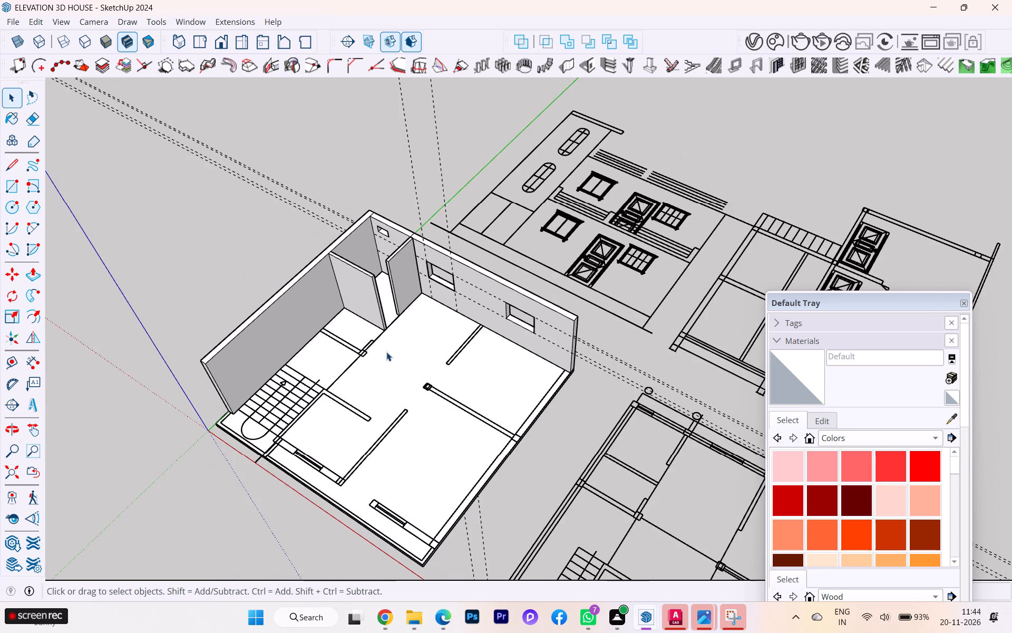
pyautogui.scroll(3, 414, 492)
pyautogui.scroll(-3, 597, 463)
pyautogui.moveTo(408, 457); pyautogui.dragTo(345, 470, button='middle')
pyautogui.scroll(4, 455, 180)
pyautogui.scroll(4, 382, 257)
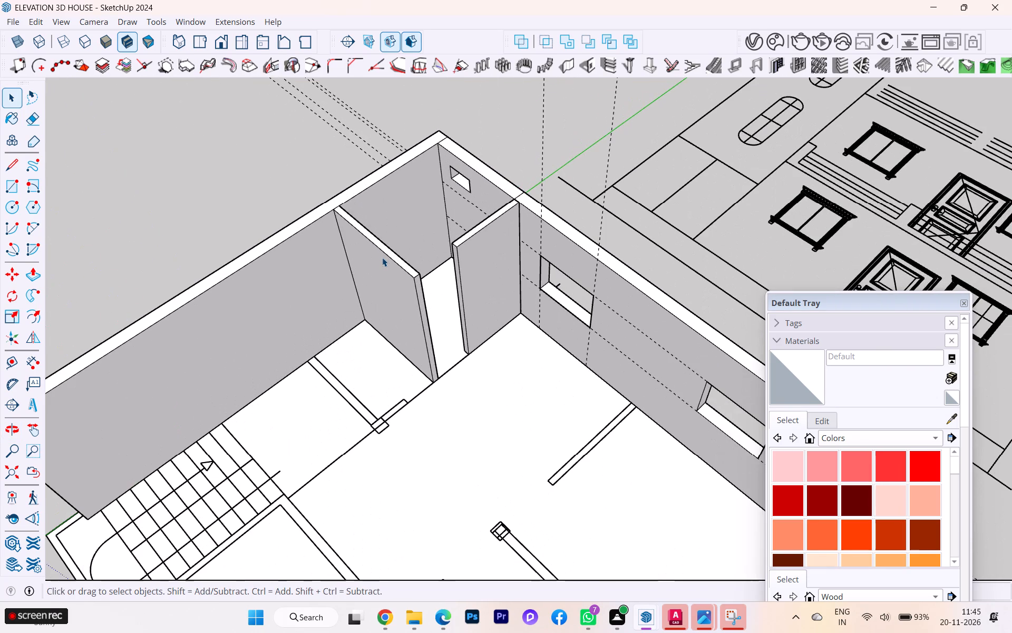
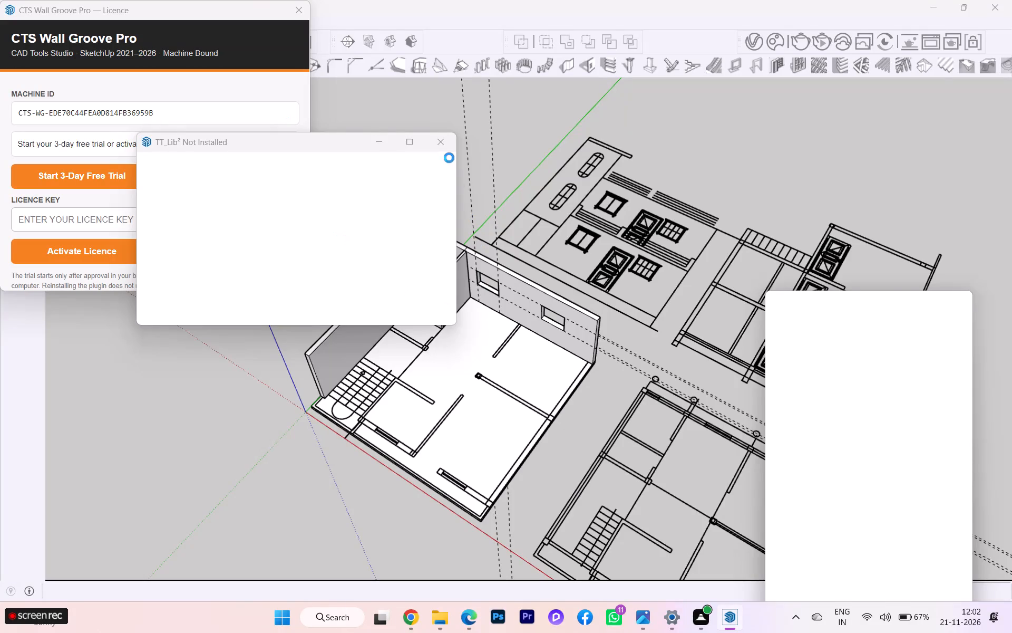
# Dismiss the TT_Lib², D5 Lite update and CTS Wall Groove Pro licence windows without updating or activating anything.
pyautogui.click(444, 140)
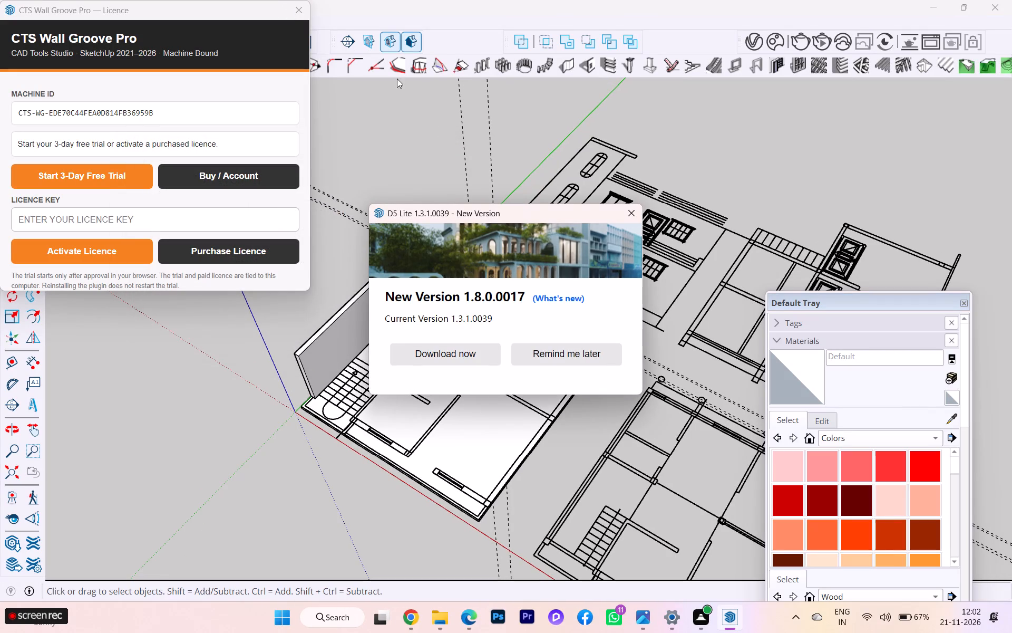
pyautogui.click(635, 207)
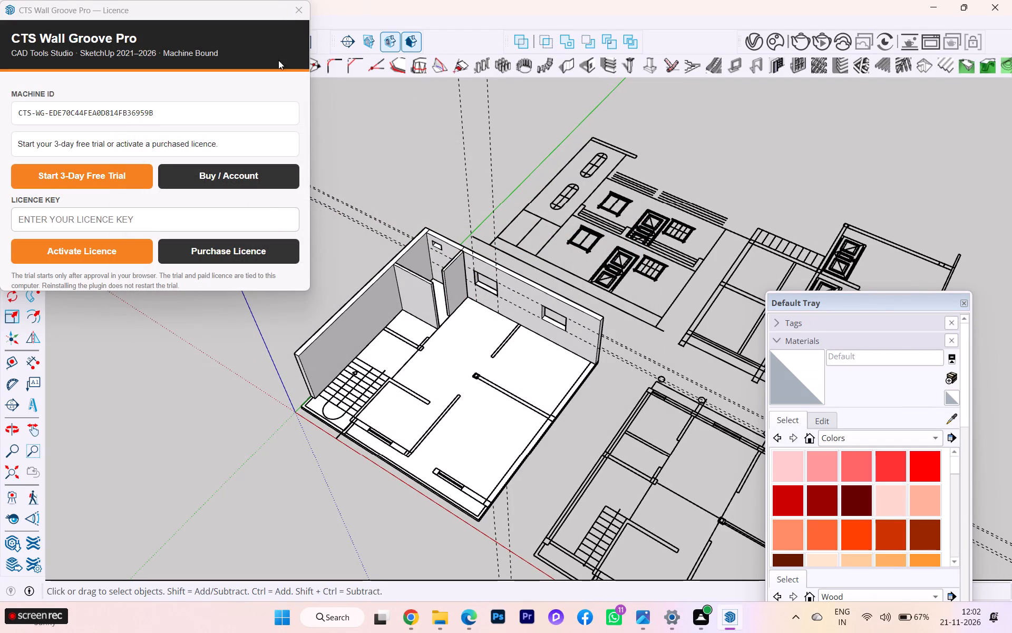
pyautogui.click(297, 18)
# Hide the FLOOR tag so only the walls and the plan linework show in the house model.
pyautogui.scroll(1, 264, 280)
pyautogui.scroll(-1, 264, 280)
pyautogui.scroll(2, 264, 280)
pyautogui.scroll(-3, 264, 280)
pyautogui.scroll(7, 494, 308)
pyautogui.scroll(-1, 433, 283)
pyautogui.scroll(1, 431, 283)
pyautogui.scroll(-2, 429, 283)
pyautogui.moveTo(429, 283); pyautogui.dragTo(326, 280, button='middle')
pyautogui.scroll(-3, 326, 269)
pyautogui.scroll(1, 326, 269)
pyautogui.scroll(-1, 326, 269)
pyautogui.scroll(4, 358, 375)
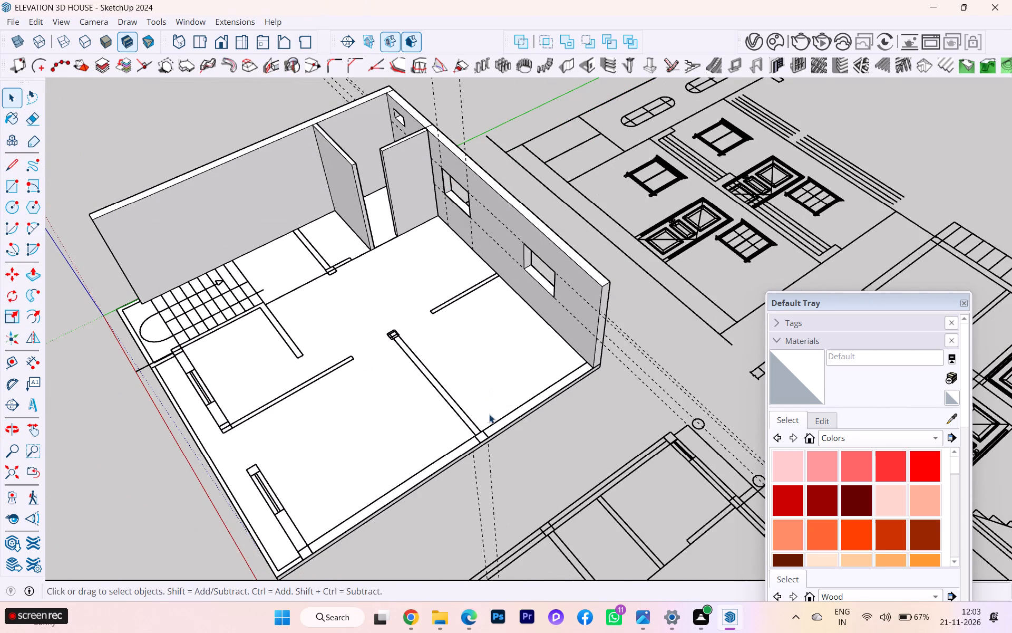
pyautogui.scroll(-2, 501, 408)
pyautogui.moveTo(842, 305); pyautogui.dragTo(830, 275)
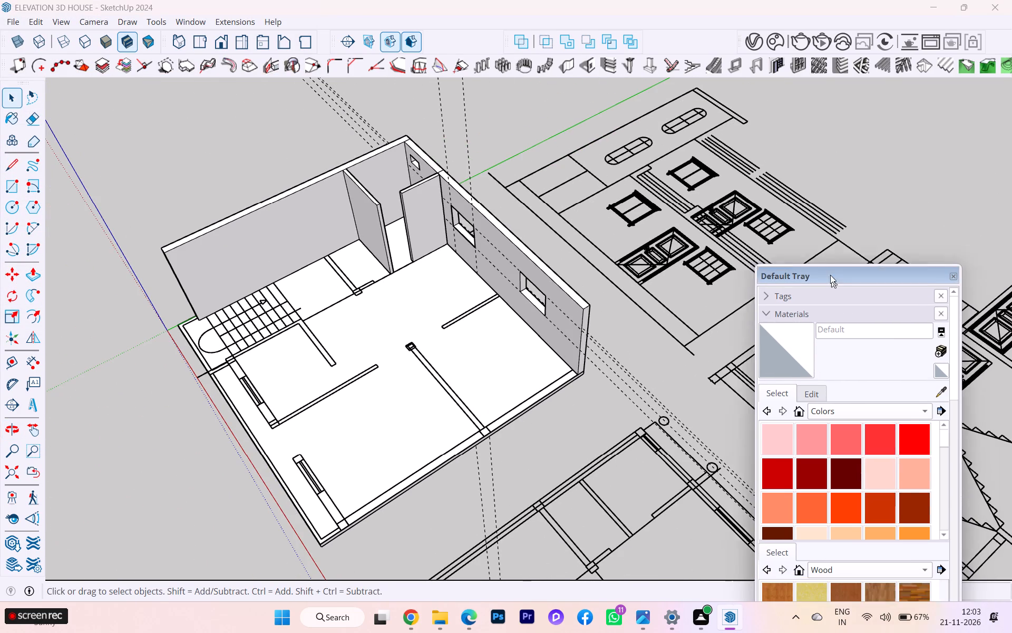
pyautogui.moveTo(830, 275); pyautogui.dragTo(811, 220)
pyautogui.click(748, 236)
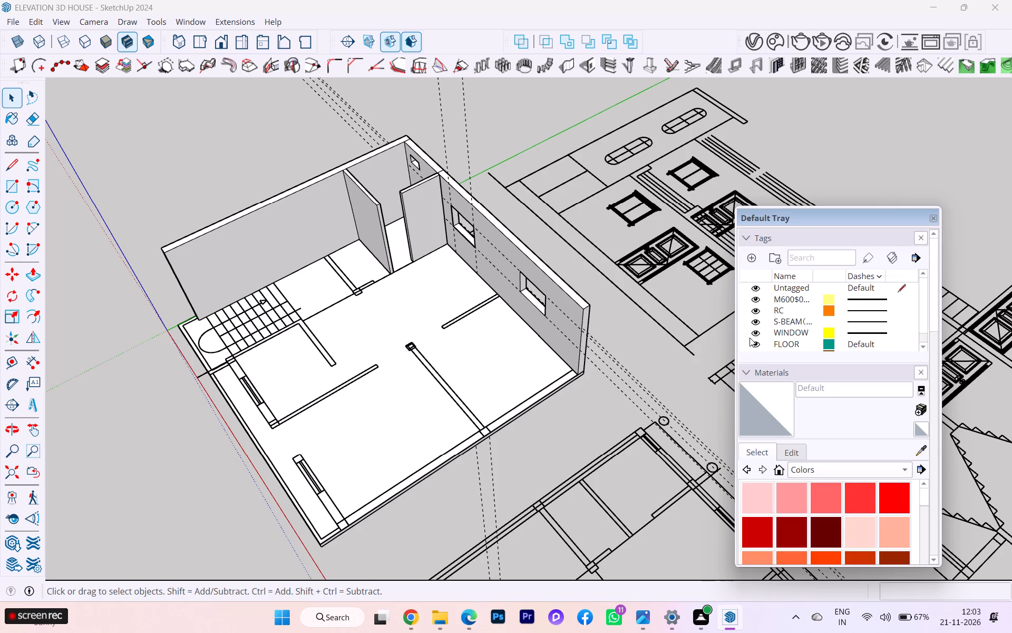
pyautogui.click(759, 344)
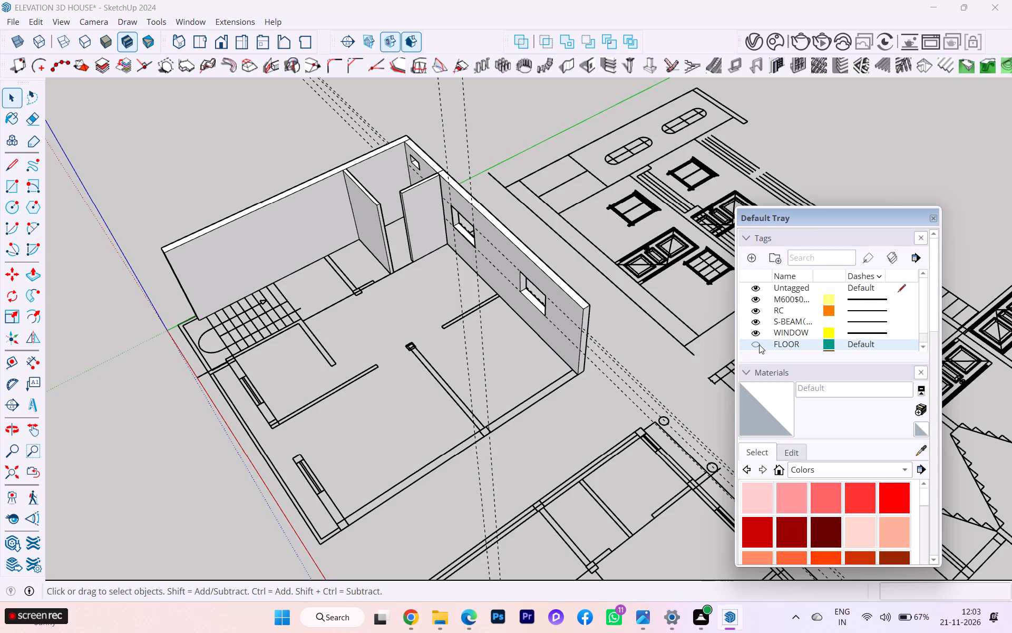
# Trace a 6' 3" by 6" rectangle over the plan's partition strip between the staircase and the raised partitions.
pyautogui.scroll(2, 419, 351)
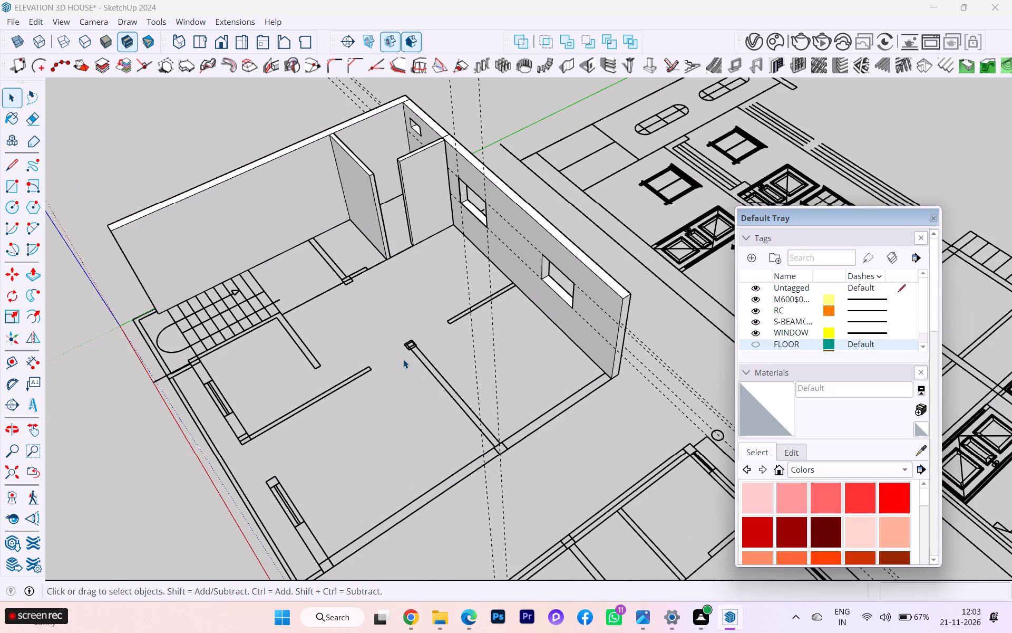
pyautogui.scroll(3, 395, 333)
pyautogui.scroll(-4, 395, 333)
pyautogui.moveTo(395, 333); pyautogui.dragTo(391, 354, button='middle')
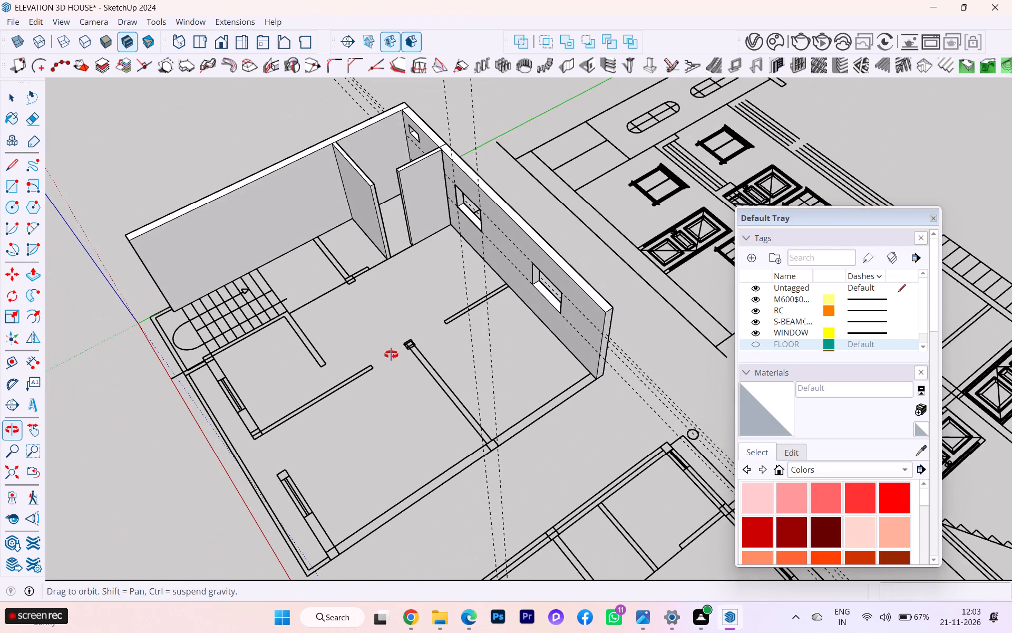
pyautogui.moveTo(391, 354); pyautogui.dragTo(391, 355, button='middle')
pyautogui.scroll(-2, 345, 238)
pyautogui.scroll(4, 345, 238)
pyautogui.scroll(-2, 322, 203)
pyautogui.scroll(7, 322, 203)
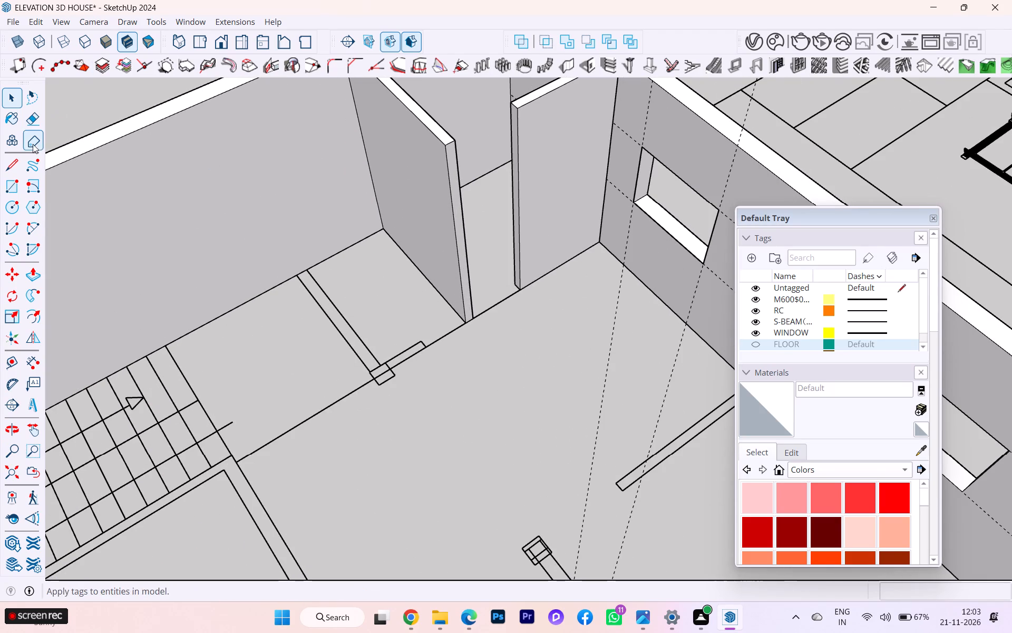
pyautogui.click(7, 185)
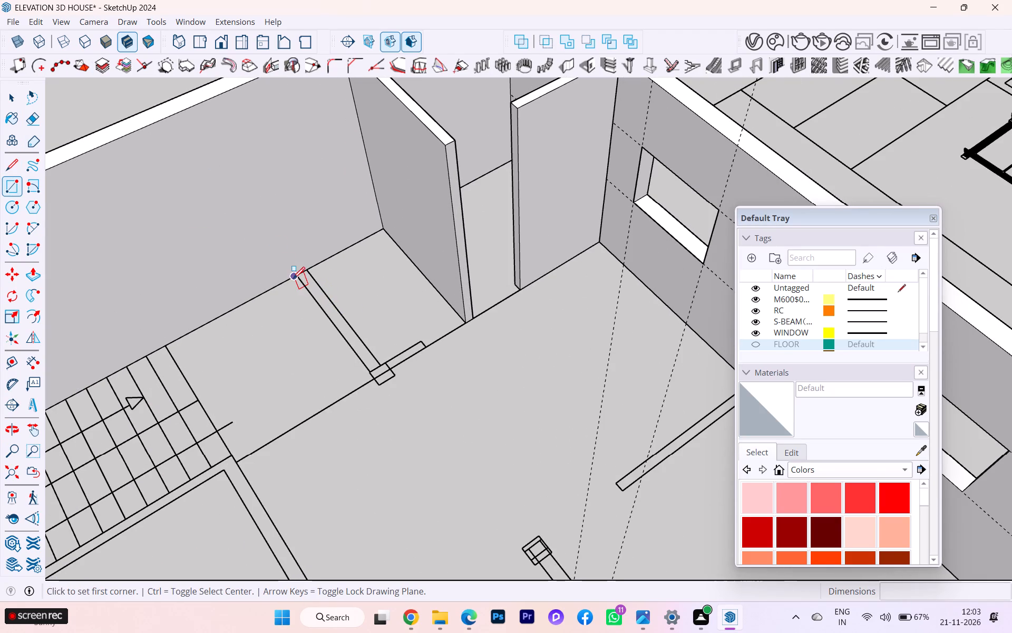
pyautogui.click(298, 280)
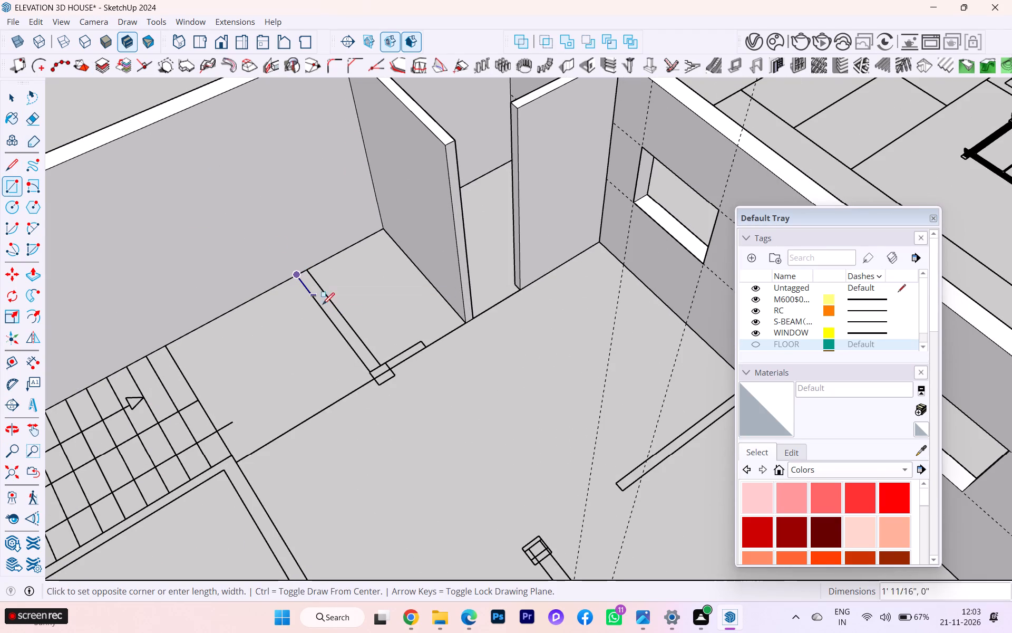
pyautogui.scroll(3, 375, 367)
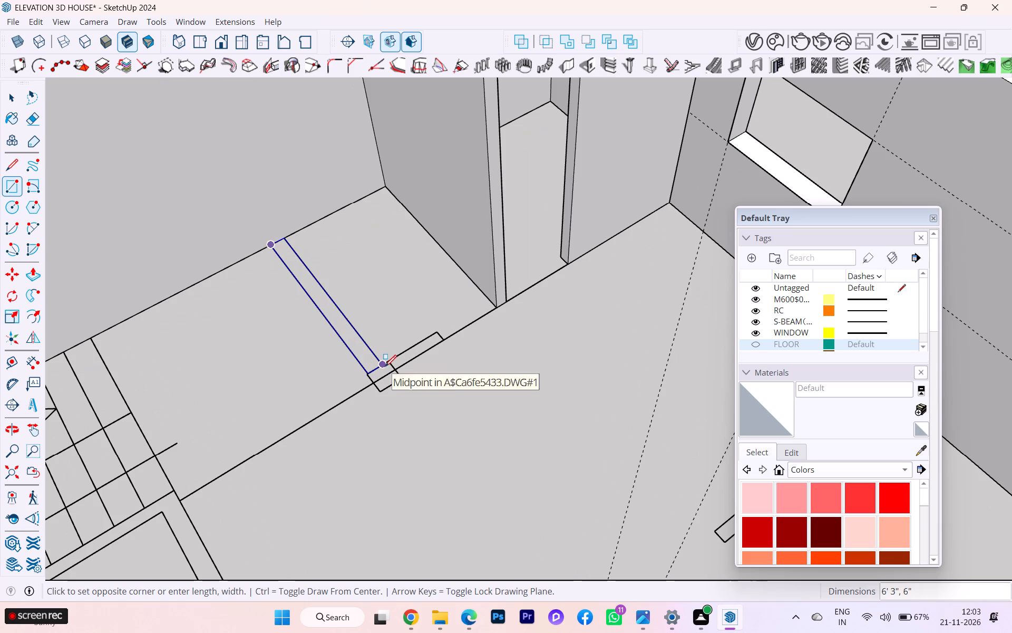
pyautogui.click(385, 367)
pyautogui.click(14, 90)
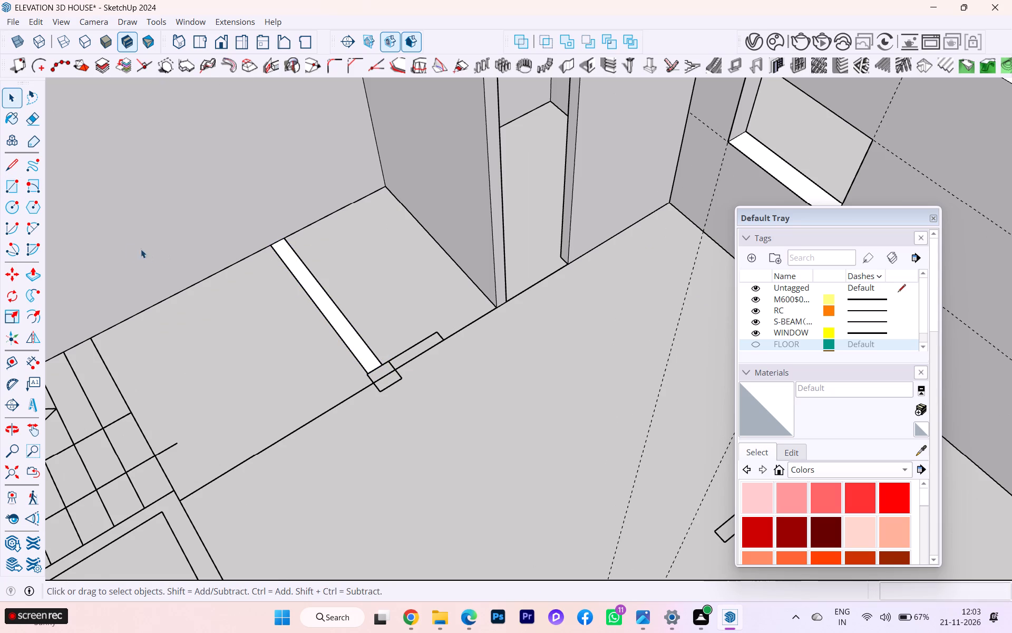
# Raise the traced partition strip beside the staircase 10' to match the neighbouring wall's top.
pyautogui.click(34, 271)
pyautogui.click(345, 320)
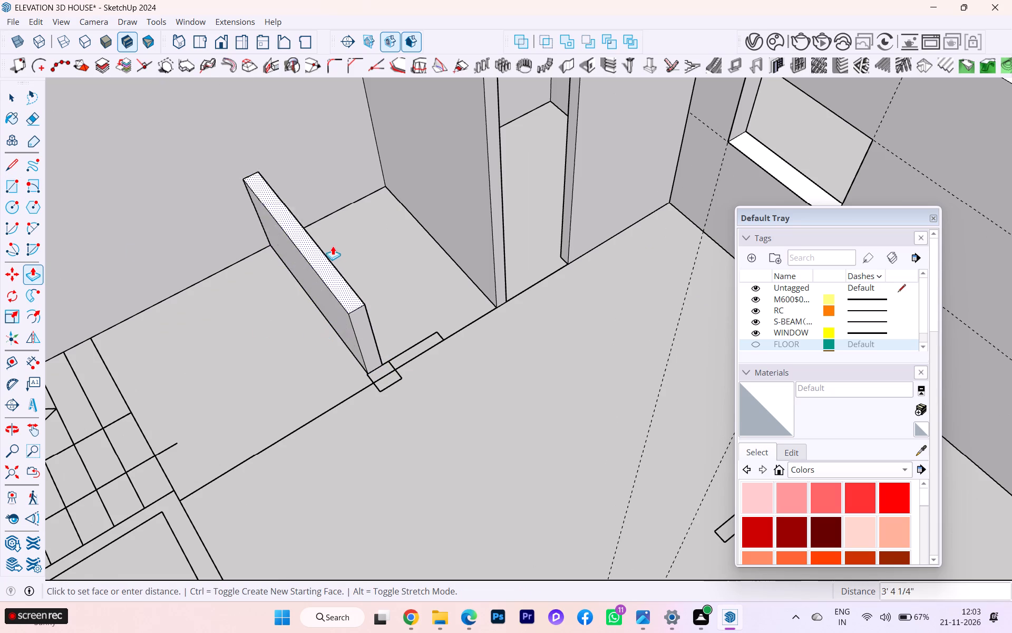
pyautogui.scroll(-4, 333, 246)
pyautogui.scroll(2, 381, 303)
pyautogui.scroll(-1, 381, 304)
pyautogui.scroll(1, 381, 304)
pyautogui.scroll(-4, 381, 304)
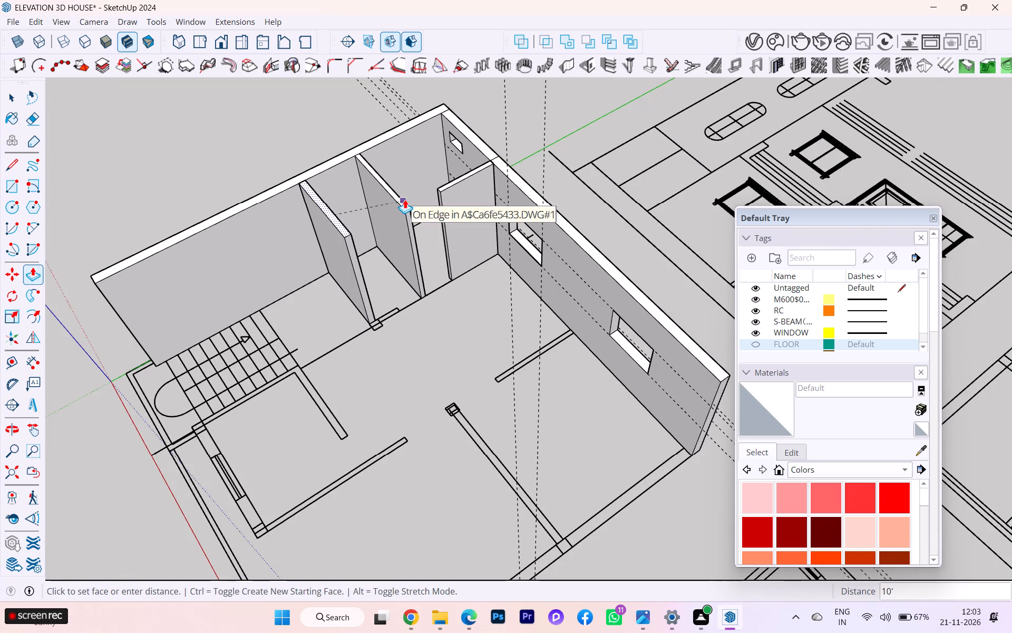
pyautogui.click(405, 199)
# Trace a rectangle about 7' 1" by 4 1/2" over the short partition strip between the long wall's two windows.
pyautogui.scroll(4, 345, 229)
pyautogui.scroll(4, 383, 333)
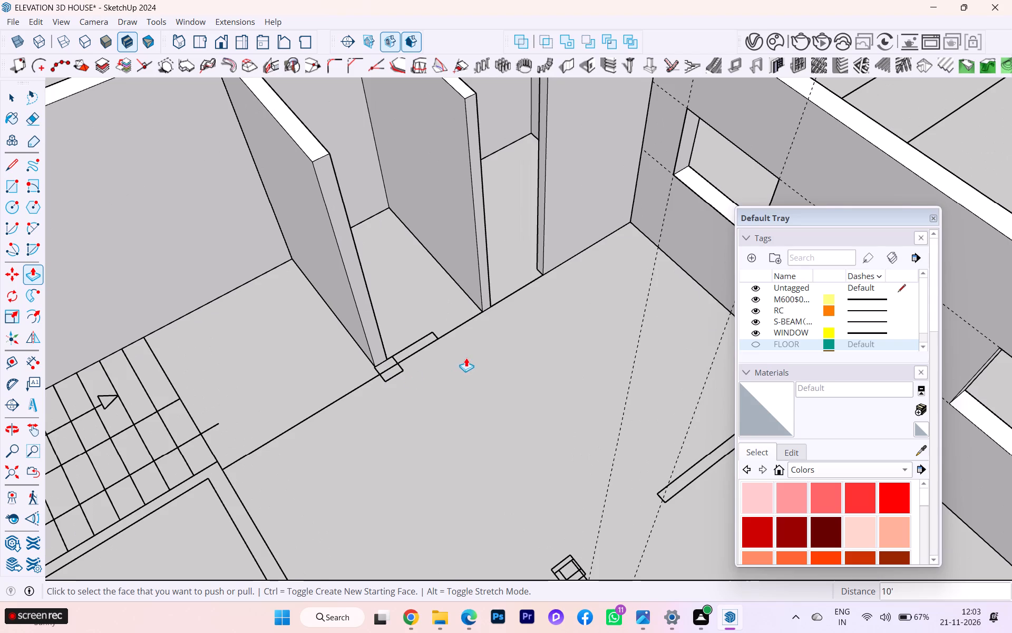
pyautogui.scroll(-2, 466, 358)
pyautogui.scroll(-2, 173, 245)
pyautogui.scroll(1, 159, 244)
pyautogui.click(12, 99)
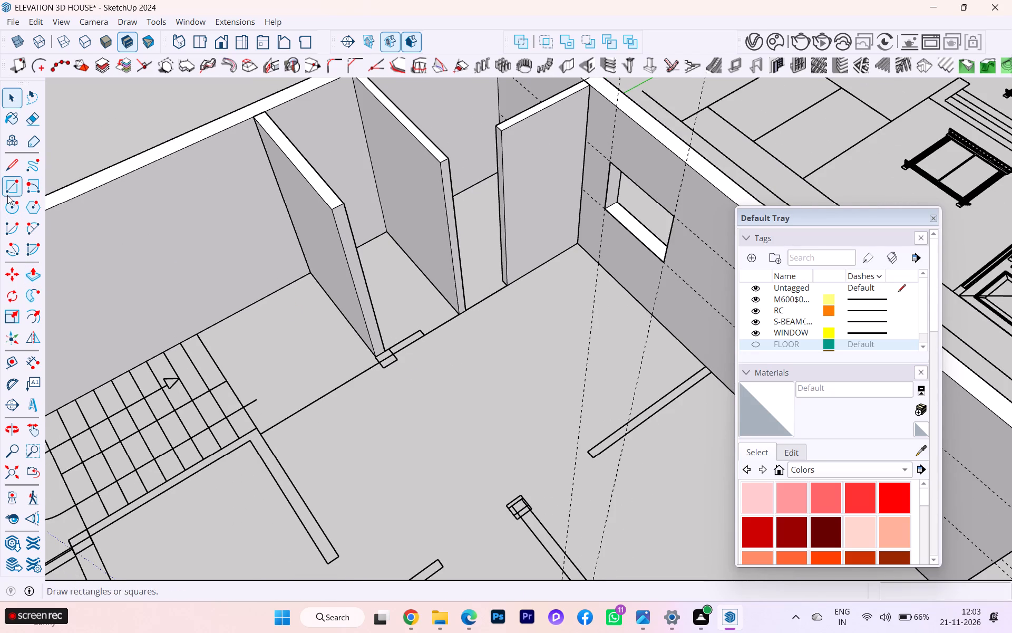
pyautogui.click(7, 195)
pyautogui.scroll(-5, 226, 276)
pyautogui.scroll(2, 545, 371)
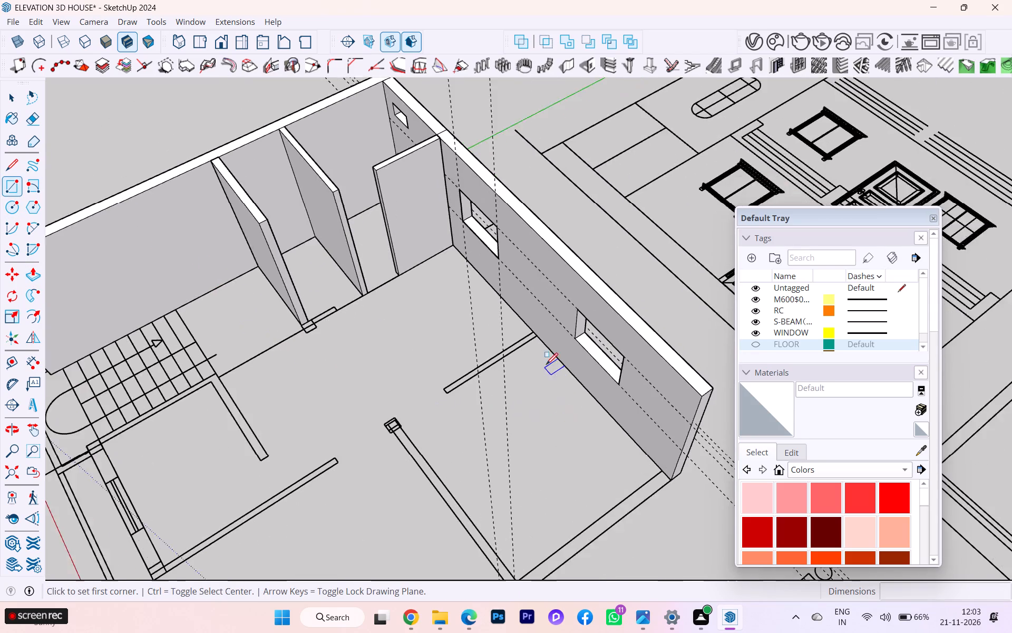
pyautogui.scroll(5, 546, 365)
pyautogui.click(523, 313)
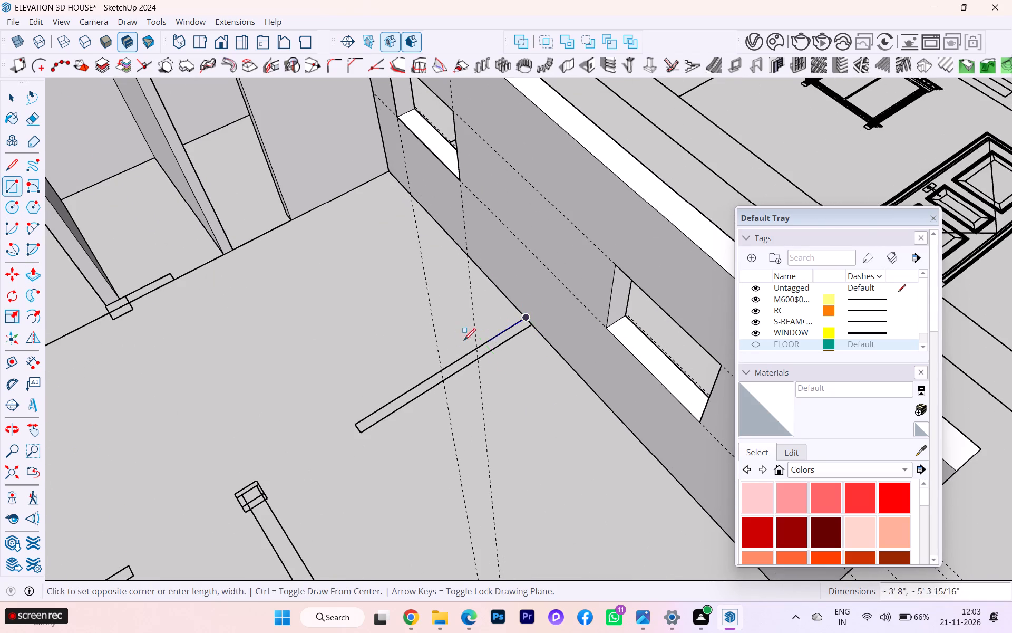
pyautogui.click(364, 435)
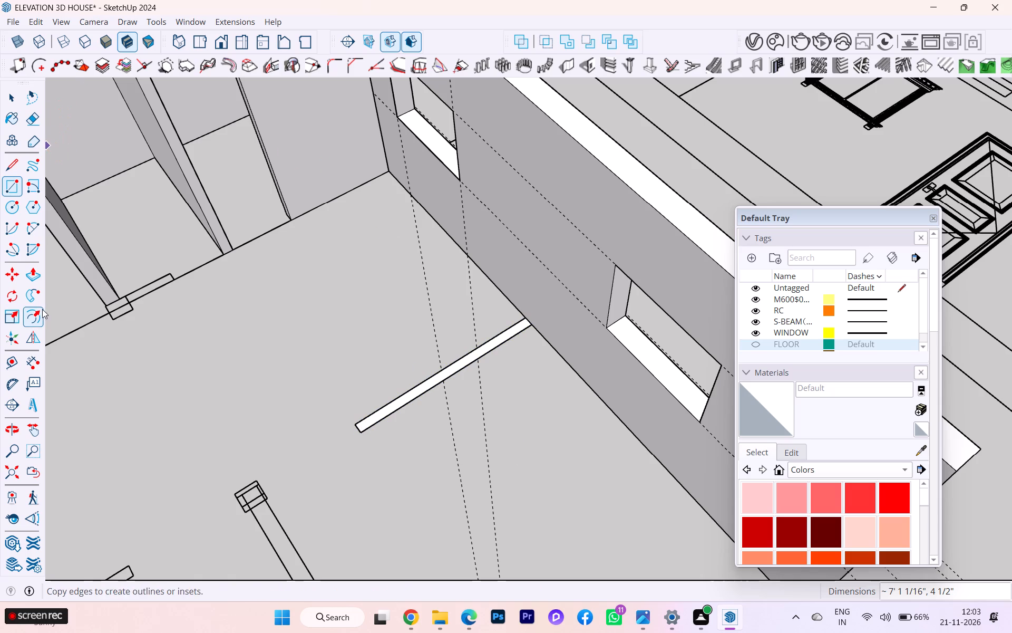
# Raise the short partition between the two windows 10', level with the existing partition tops.
pyautogui.click(32, 274)
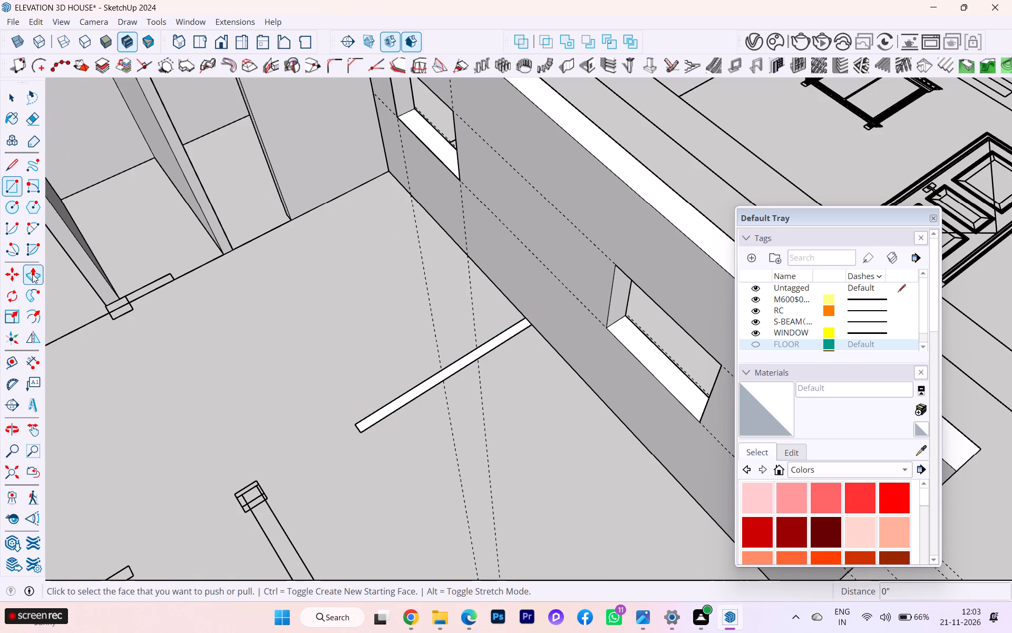
pyautogui.click(373, 417)
pyautogui.scroll(-2, 380, 358)
pyautogui.scroll(1, 380, 358)
pyautogui.scroll(-2, 380, 358)
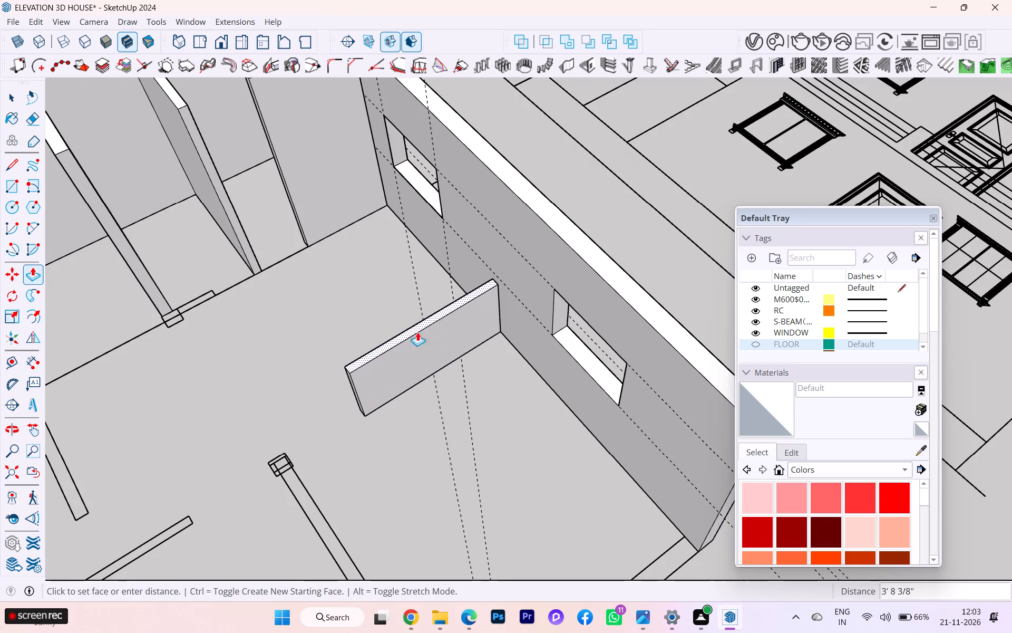
pyautogui.click(184, 111)
# Delete all construction guides from the model.
pyautogui.scroll(-2, 643, 378)
pyautogui.scroll(1, 643, 384)
pyautogui.scroll(-2, 642, 386)
pyautogui.scroll(2, 639, 388)
pyautogui.scroll(-1, 621, 390)
pyautogui.moveTo(380, 300); pyautogui.dragTo(565, 272, button='middle')
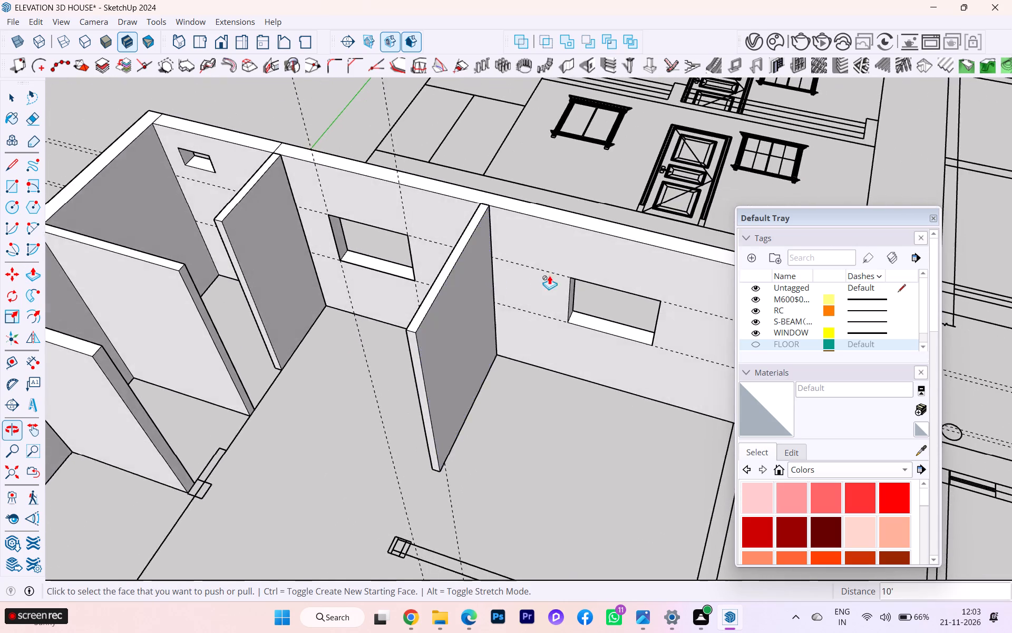
pyautogui.scroll(-4, 456, 271)
pyautogui.moveTo(403, 293); pyautogui.dragTo(288, 238, button='middle')
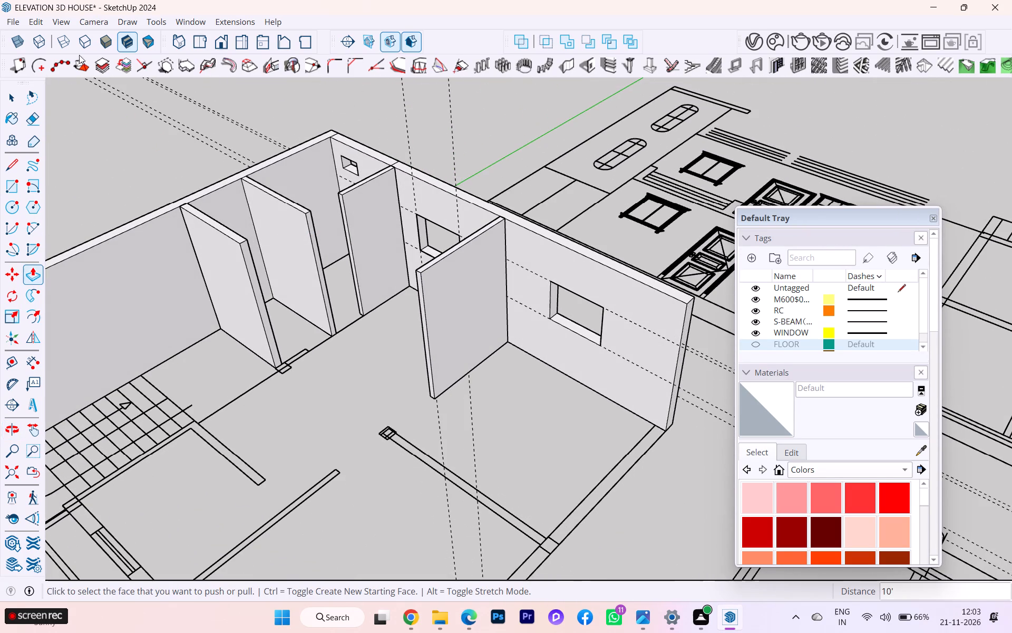
pyautogui.click(39, 26)
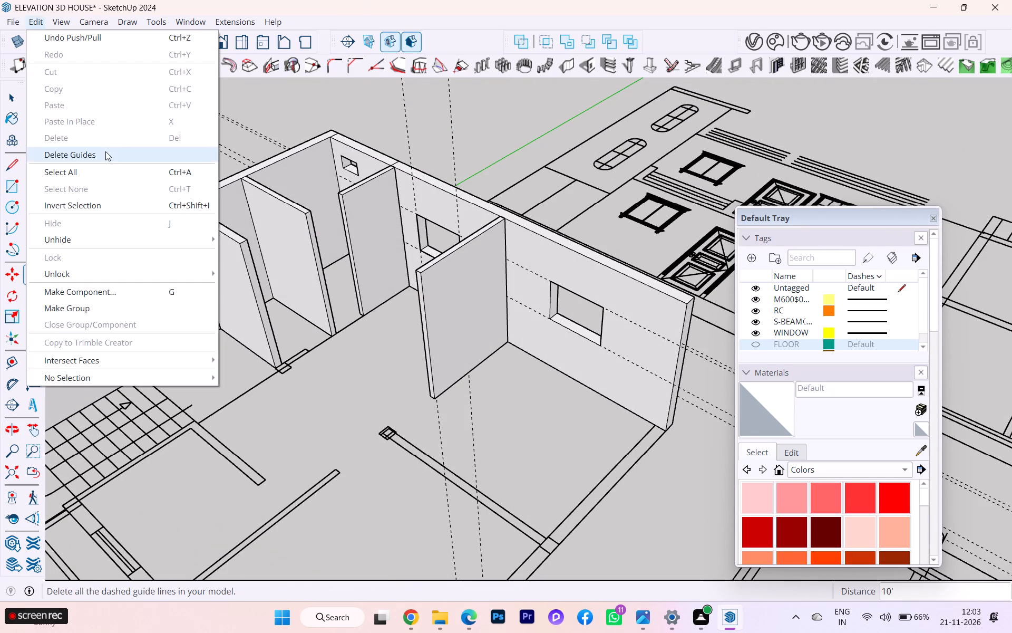
pyautogui.click(105, 152)
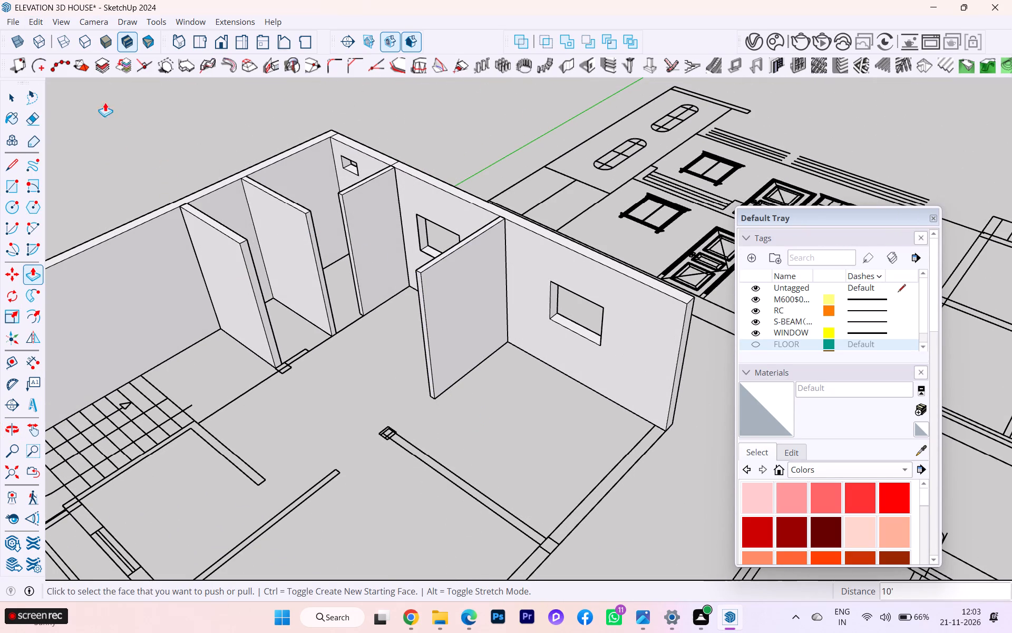
pyautogui.click(13, 94)
# Trace a 4 1/2" by 1' 7 1/2" rectangle over the plan's wall strip between the long wall's end and the staircase corner.
pyautogui.scroll(-3, 490, 354)
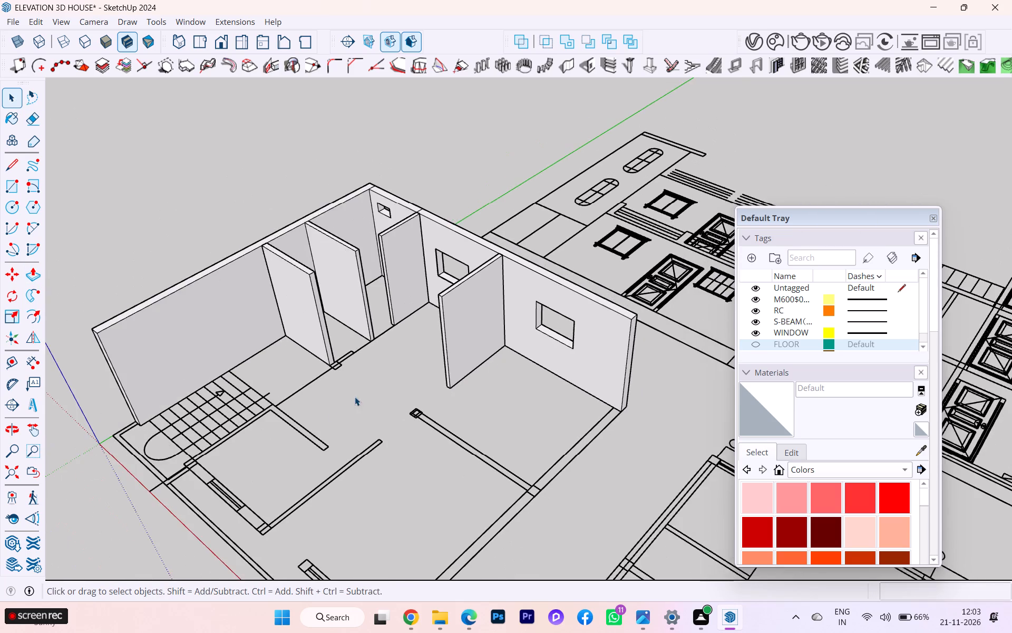
pyautogui.scroll(-1, 332, 412)
pyautogui.moveTo(327, 414); pyautogui.dragTo(297, 443, button='middle')
pyautogui.scroll(4, 164, 395)
pyautogui.scroll(-2, 618, 172)
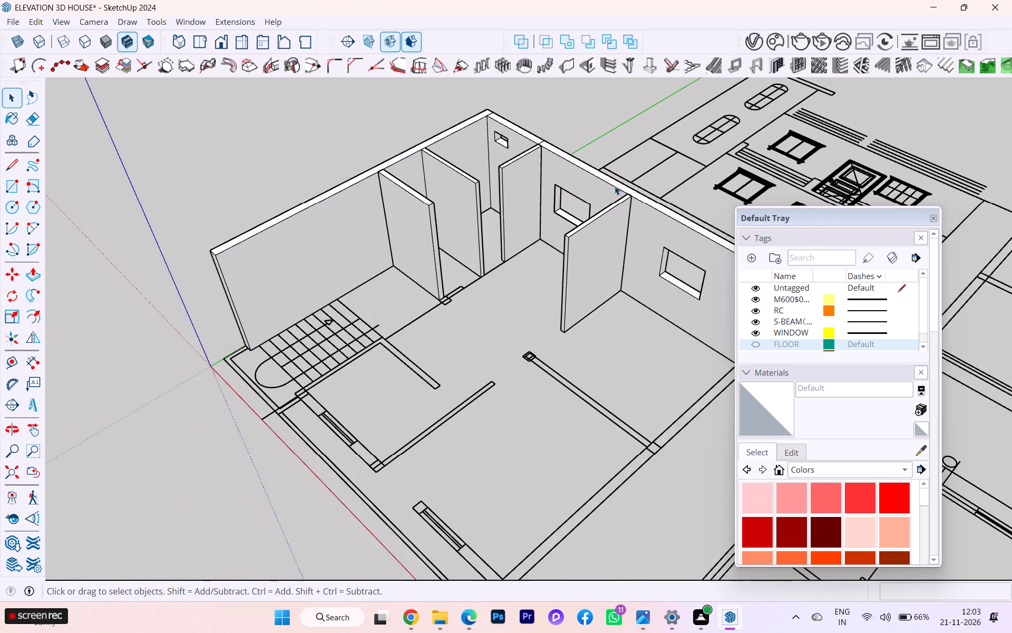
pyautogui.scroll(-1, 350, 286)
pyautogui.scroll(7, 222, 365)
pyautogui.scroll(1, 291, 281)
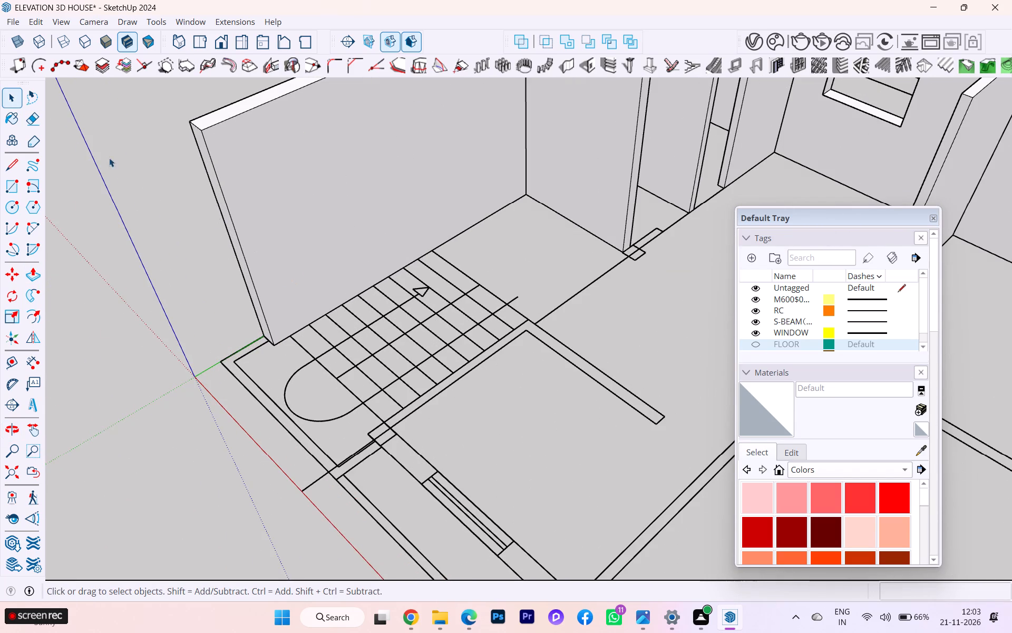
pyautogui.click(11, 189)
pyautogui.scroll(11, 284, 355)
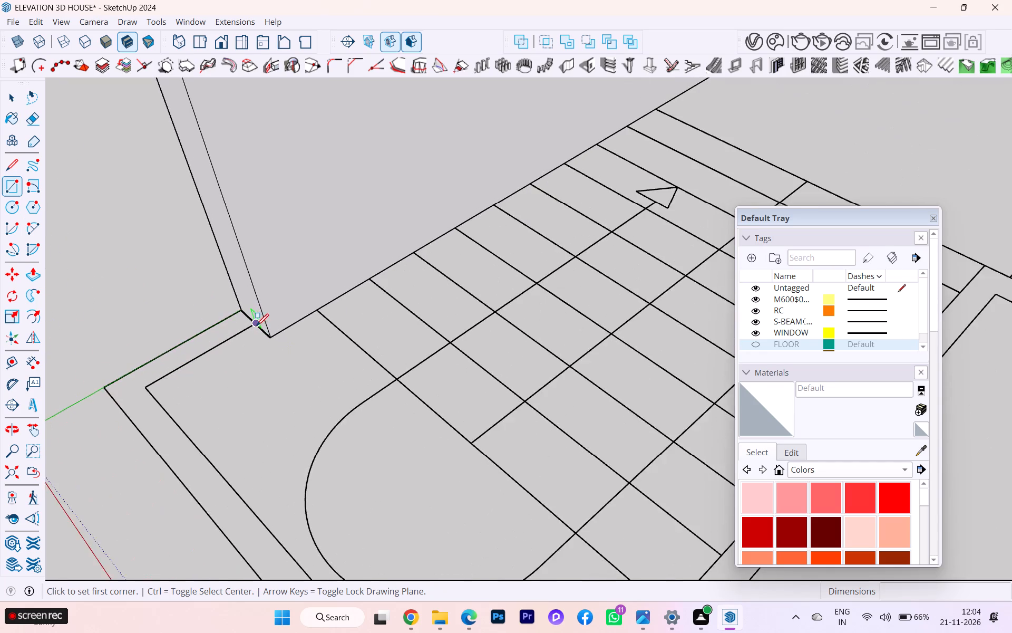
pyautogui.scroll(3, 262, 322)
pyautogui.scroll(-2, 262, 322)
pyautogui.scroll(4, 262, 322)
pyautogui.scroll(-2, 264, 320)
pyautogui.scroll(19, 264, 320)
pyautogui.scroll(-1, 258, 327)
pyautogui.scroll(1, 258, 327)
pyautogui.scroll(-2, 258, 327)
pyautogui.scroll(2, 258, 327)
pyautogui.scroll(-2, 258, 327)
pyautogui.scroll(1, 258, 327)
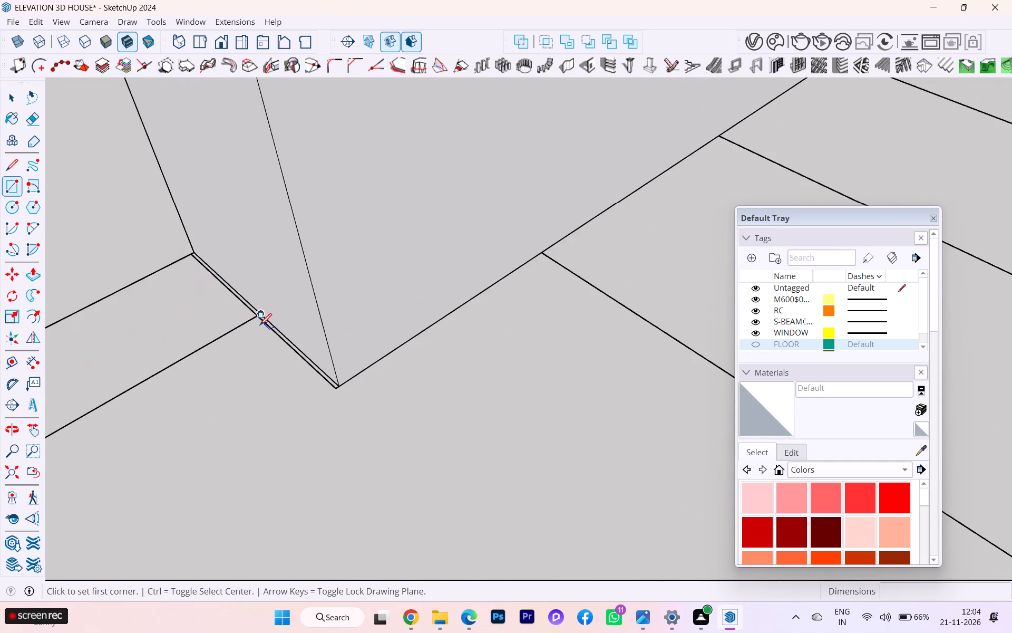
pyautogui.scroll(-1, 269, 318)
pyautogui.scroll(6, 269, 318)
pyautogui.scroll(-2, 257, 318)
pyautogui.scroll(3, 257, 318)
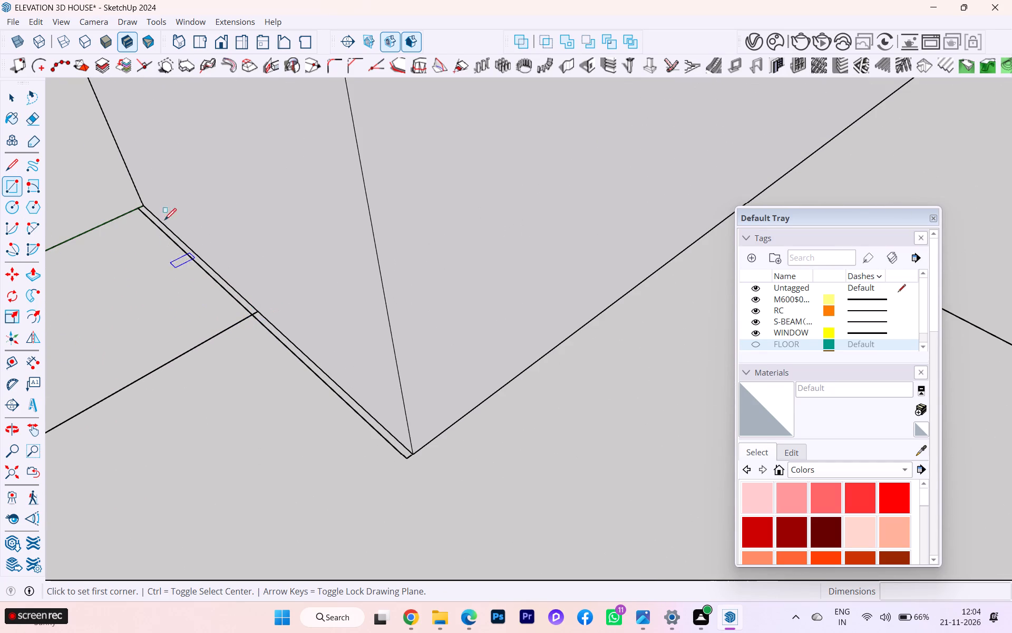
pyautogui.scroll(-5, 311, 335)
pyautogui.scroll(1, 330, 345)
pyautogui.scroll(-4, 330, 346)
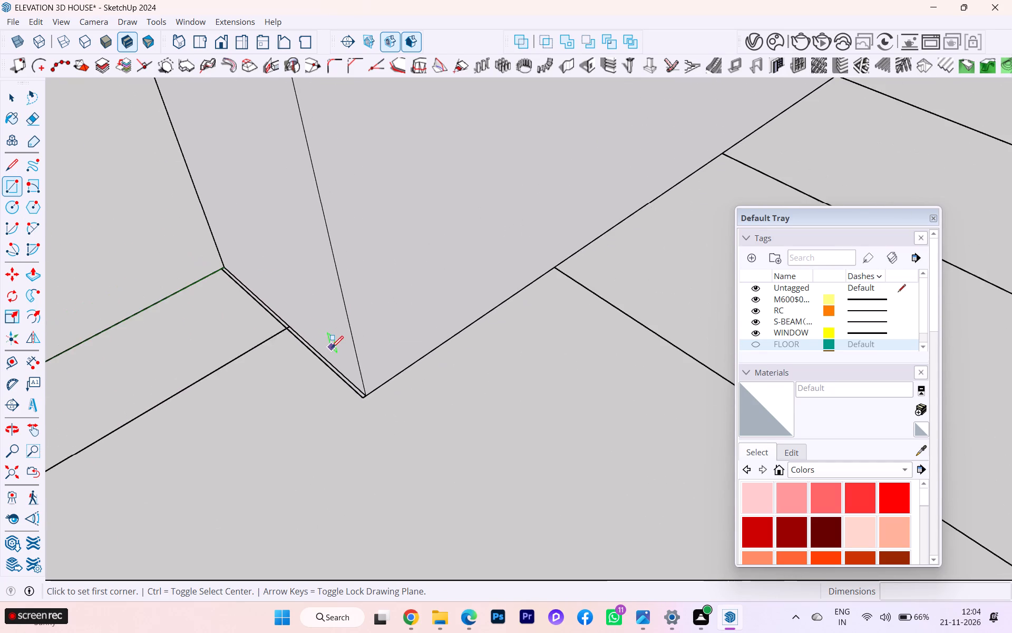
pyautogui.scroll(1, 258, 334)
pyautogui.scroll(4, 213, 260)
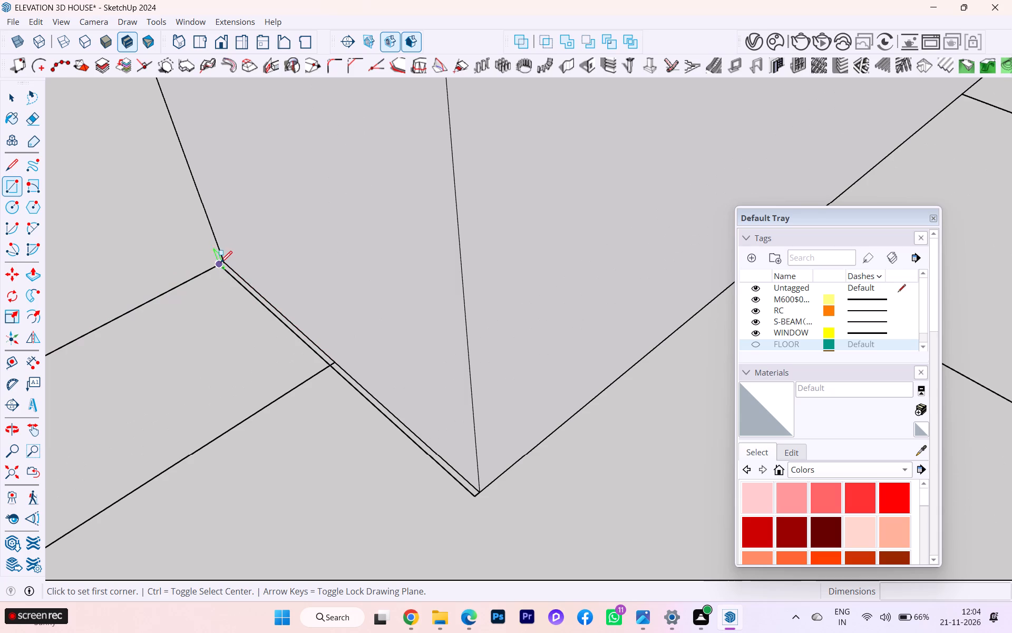
pyautogui.click(227, 262)
pyautogui.scroll(1, 462, 281)
pyautogui.scroll(-6, 462, 281)
pyautogui.scroll(1, 434, 288)
pyautogui.scroll(-7, 433, 288)
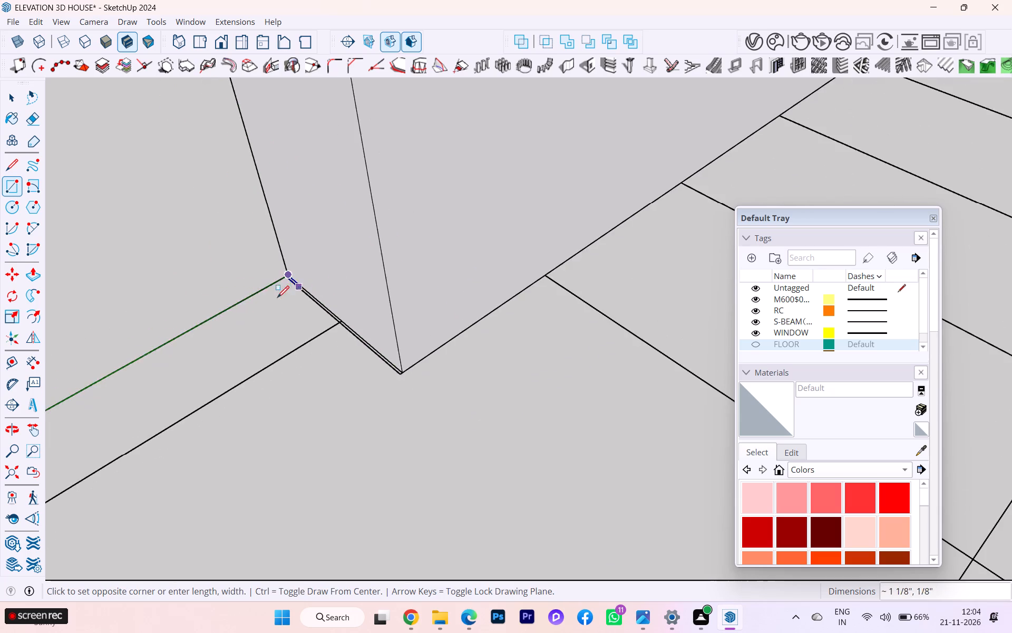
pyautogui.scroll(-2, 258, 311)
pyautogui.scroll(2, 258, 311)
pyautogui.scroll(-4, 259, 311)
pyautogui.scroll(1, 329, 327)
pyautogui.scroll(-2, 332, 328)
pyautogui.scroll(1, 336, 329)
pyautogui.scroll(-2, 342, 331)
pyautogui.scroll(1, 343, 331)
pyautogui.scroll(-7, 343, 331)
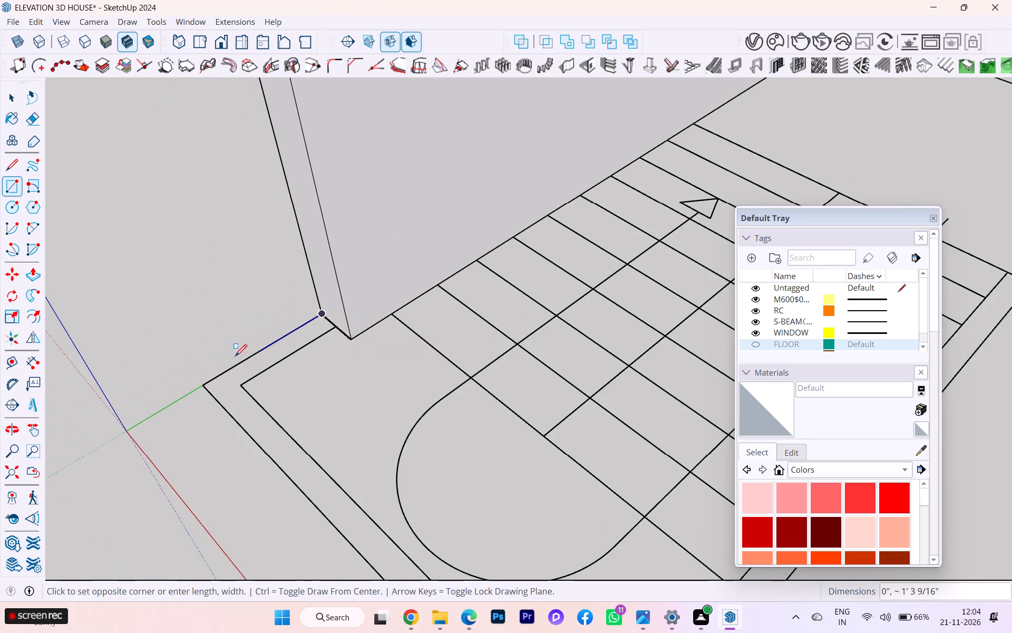
pyautogui.scroll(5, 247, 389)
pyautogui.scroll(-1, 238, 390)
pyautogui.scroll(5, 238, 390)
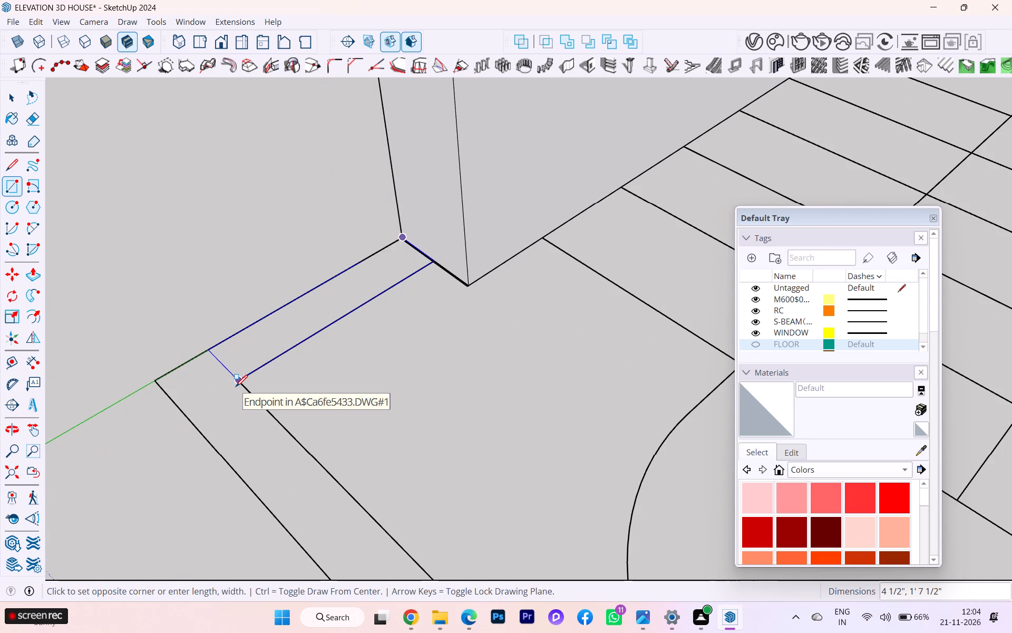
pyautogui.click(236, 387)
pyautogui.click(20, 95)
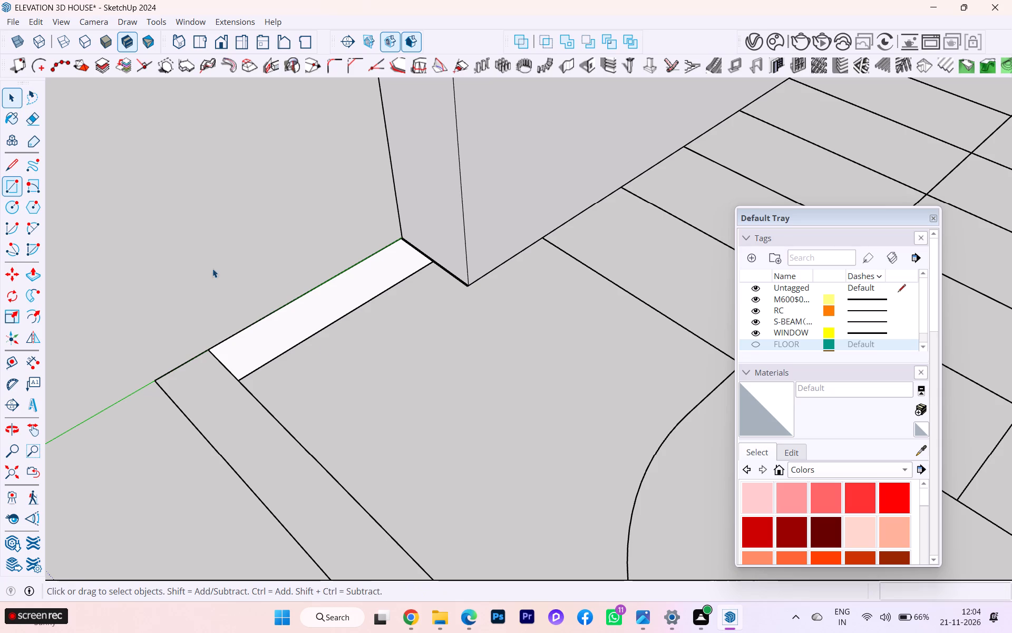
# Raise the traced corner strip 10', level with the adjoining long wall's top.
pyautogui.click(307, 320)
pyautogui.scroll(-4, 310, 324)
pyautogui.scroll(-4, 353, 382)
pyautogui.scroll(1, 356, 387)
pyautogui.scroll(-4, 356, 387)
pyautogui.scroll(3, 357, 388)
pyautogui.scroll(-2, 357, 388)
pyautogui.scroll(-3, 328, 316)
pyautogui.scroll(1, 330, 322)
pyautogui.scroll(-4, 336, 330)
pyautogui.press('p')
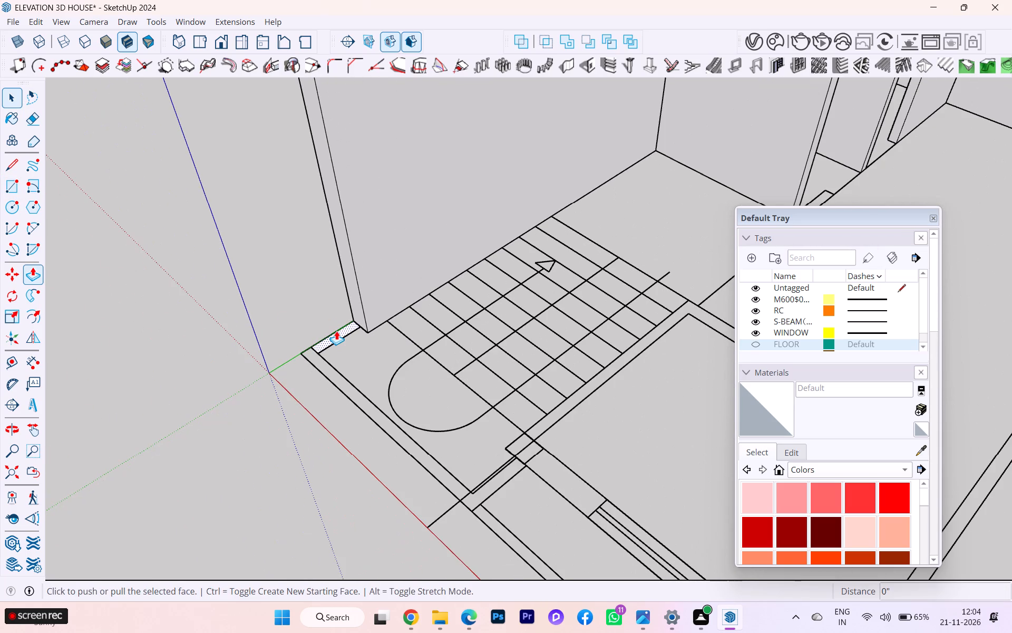
pyautogui.press('Return')
pyautogui.click(337, 331)
pyautogui.scroll(-4, 370, 310)
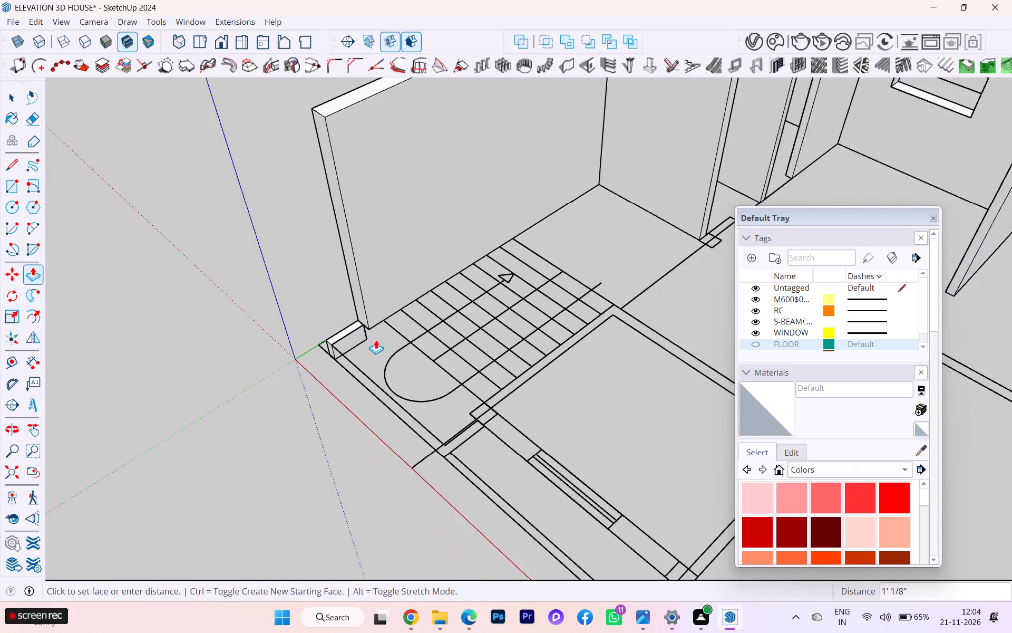
pyautogui.scroll(-3, 376, 340)
pyautogui.click(372, 185)
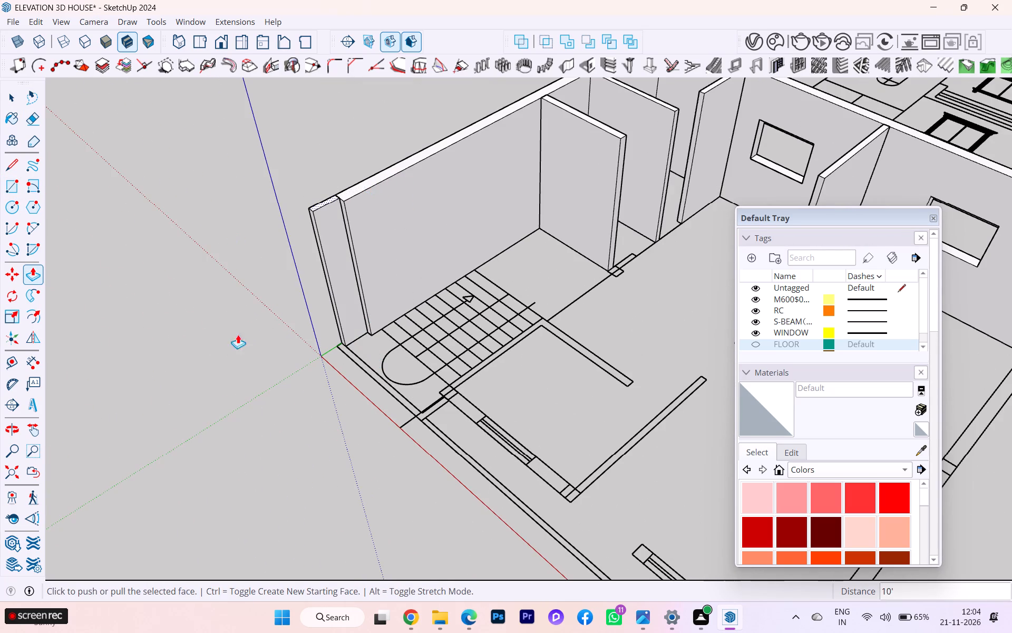
pyautogui.scroll(1, 344, 343)
pyautogui.scroll(-1, 345, 343)
pyautogui.scroll(3, 345, 343)
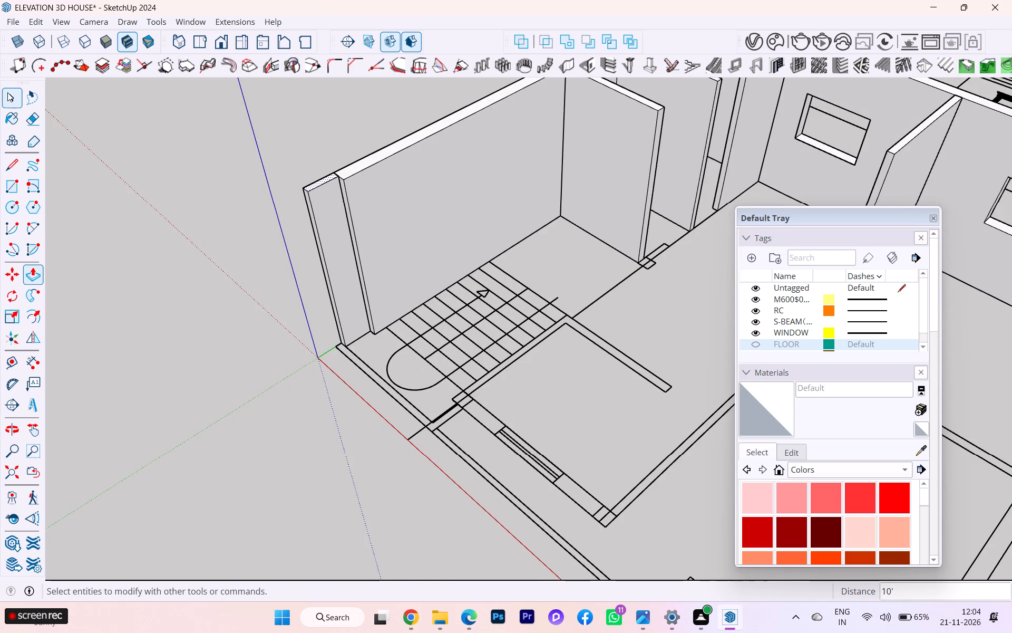
pyautogui.click(21, 93)
# Extend the new wall piece's end face 4 1/2" to the plan's outer corner.
pyautogui.scroll(5, 298, 337)
pyautogui.scroll(-1, 374, 316)
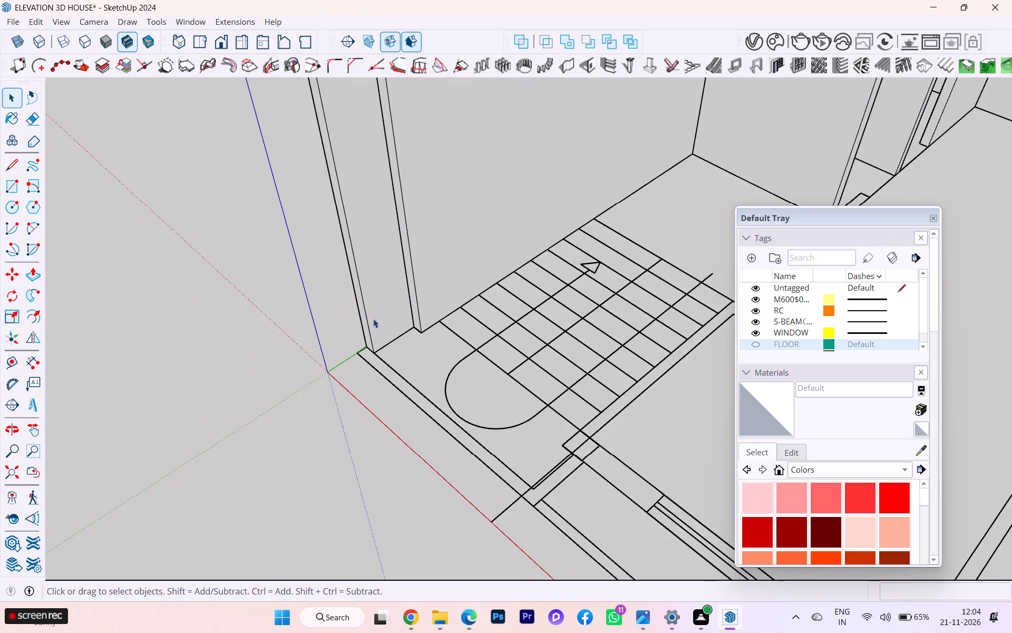
pyautogui.scroll(-1, 373, 319)
pyautogui.moveTo(373, 320); pyautogui.dragTo(527, 347, button='middle')
pyautogui.click(329, 234)
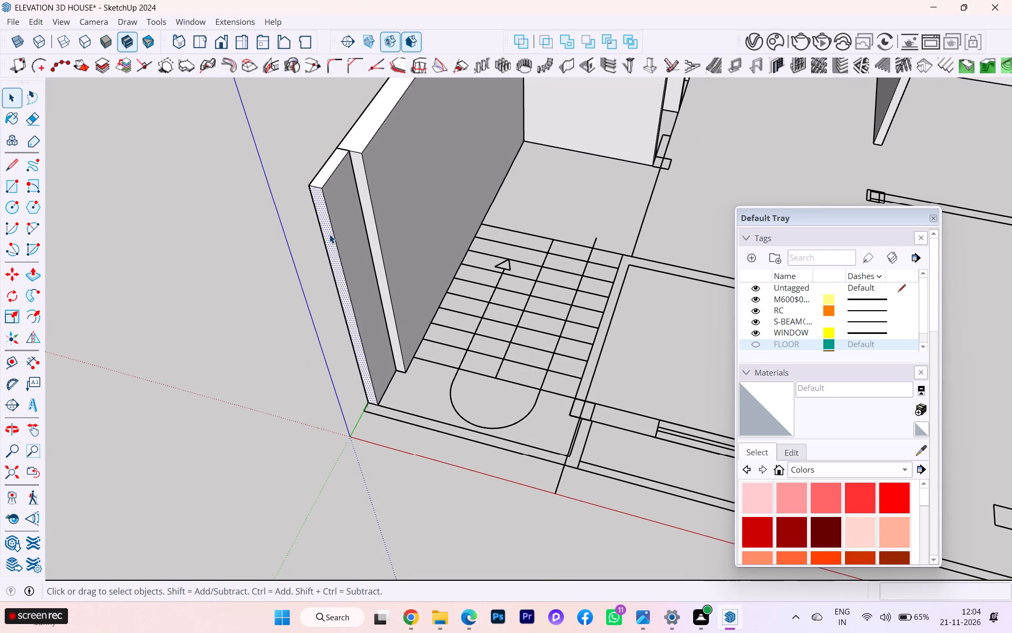
pyautogui.press('p')
pyautogui.press('Return')
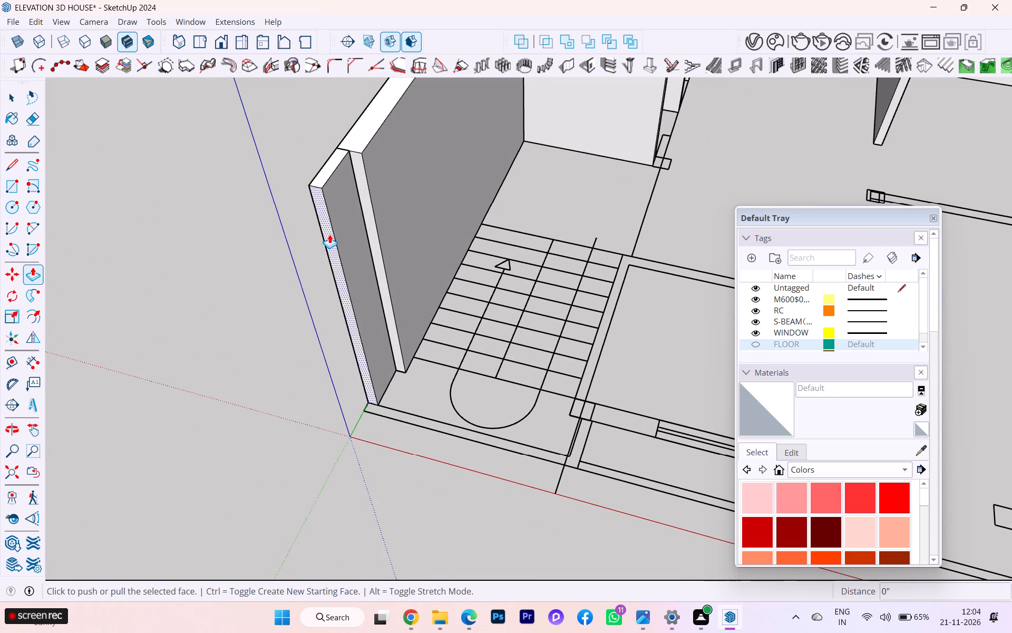
pyautogui.click(329, 234)
pyautogui.click(400, 418)
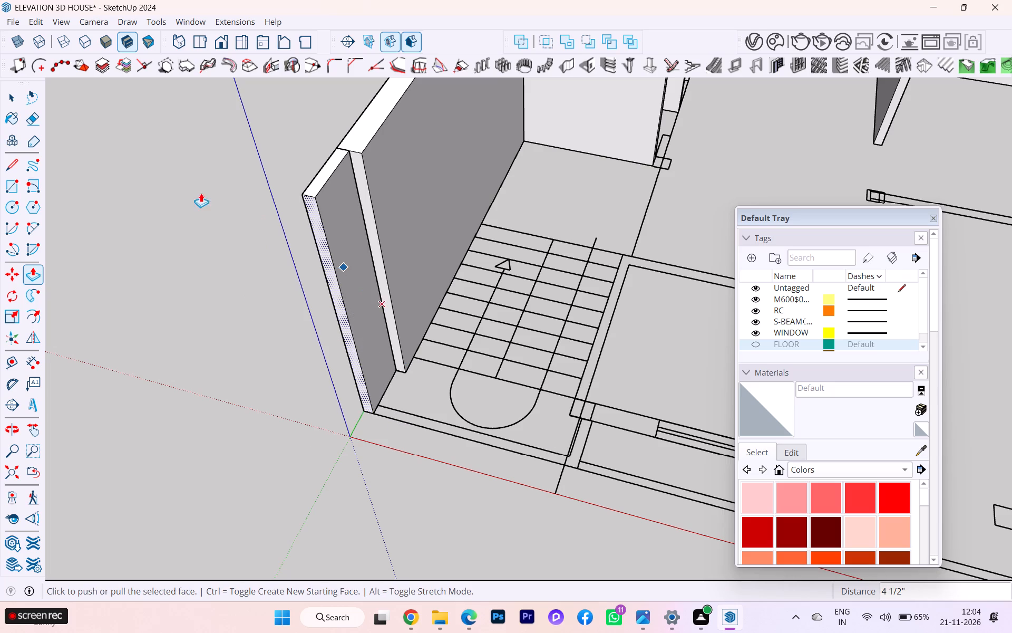
pyautogui.click(9, 96)
# Copy the corner's inner vertical edge 4 1/2" along the green axis to split off a wall-thickness strip on the inner face.
pyautogui.moveTo(286, 305); pyautogui.dragTo(173, 262, button='middle')
pyautogui.click(344, 248)
pyautogui.click(335, 258)
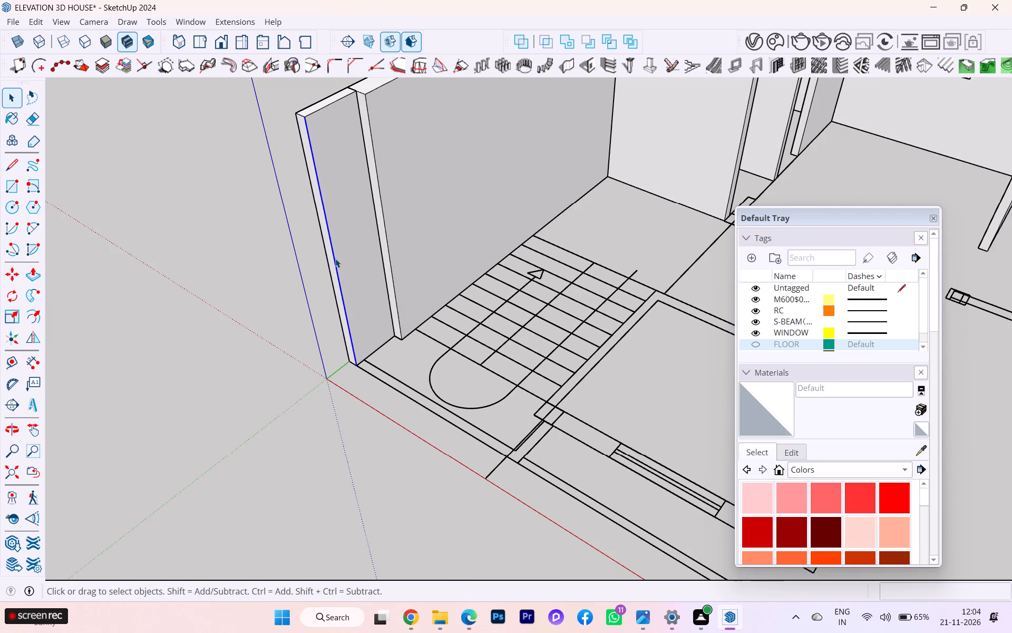
pyautogui.press('m')
pyautogui.press('Return')
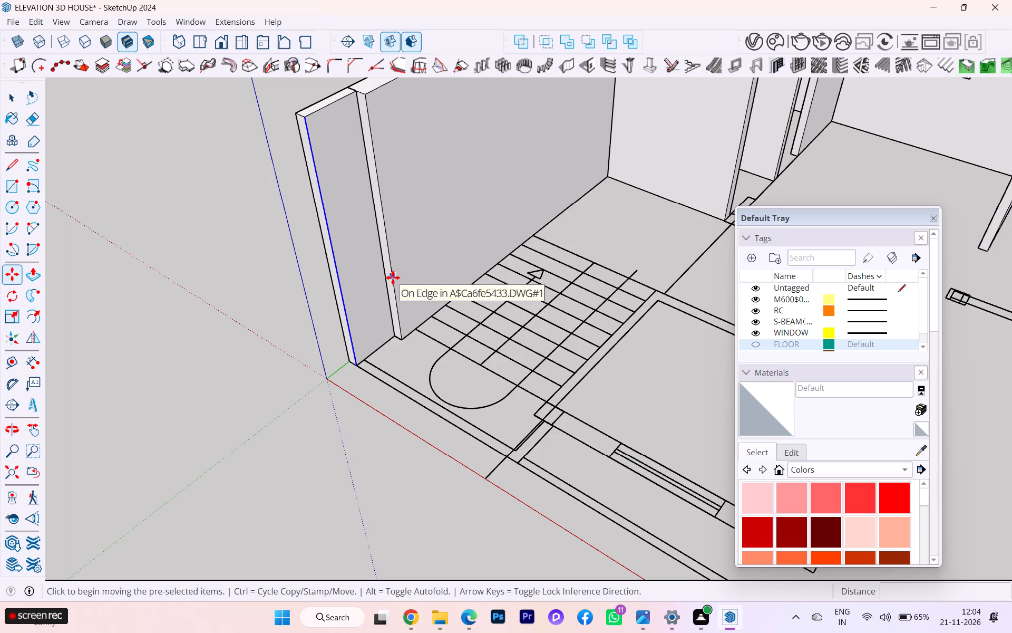
pyautogui.click(343, 299)
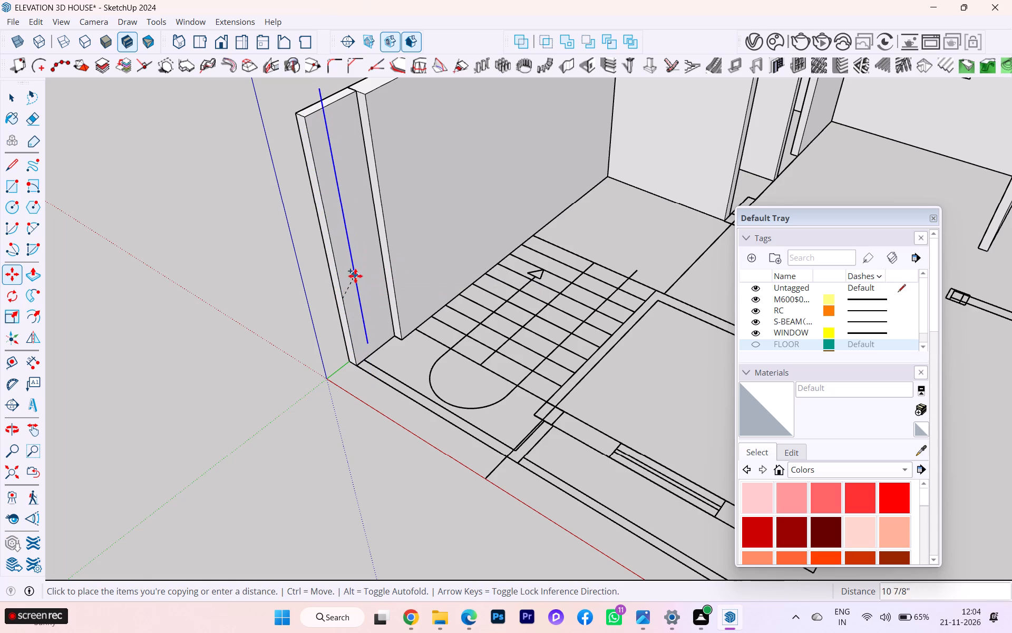
pyautogui.press('Left')
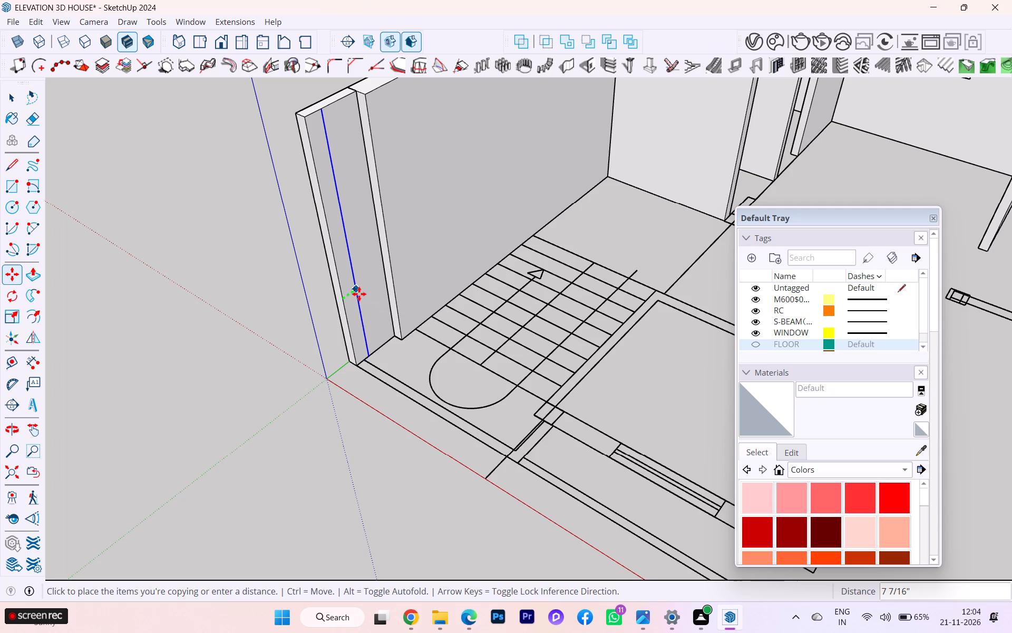
pyautogui.click(371, 368)
pyautogui.click(16, 102)
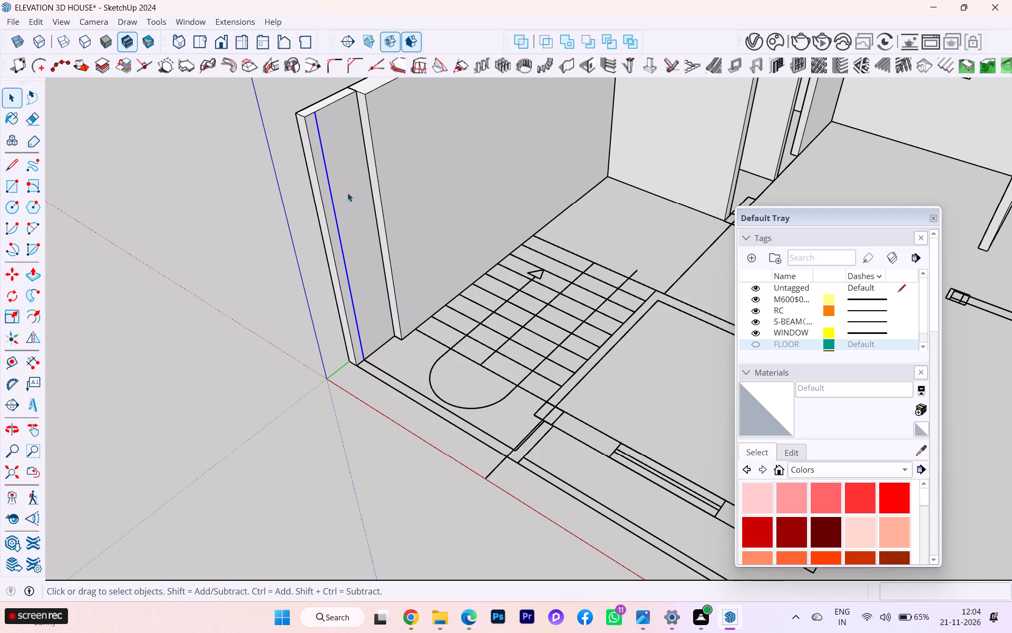
# Pull the narrow strip out into a wall along the staircase's curved end, reaching the near line of the plan's cross wall.
pyautogui.click(323, 178)
pyautogui.press('p')
pyautogui.press('Return')
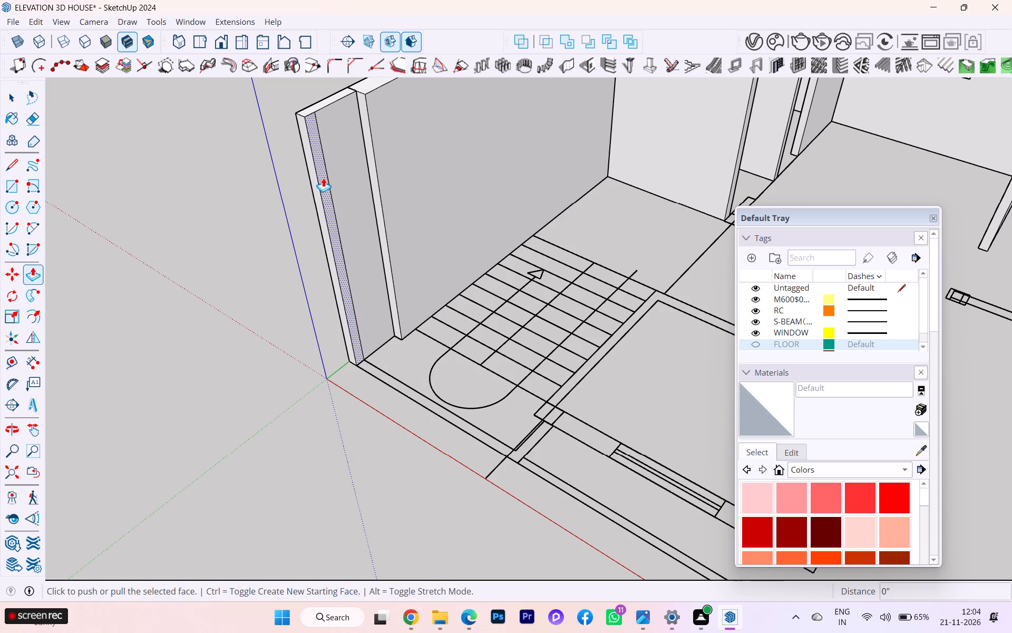
pyautogui.click(335, 175)
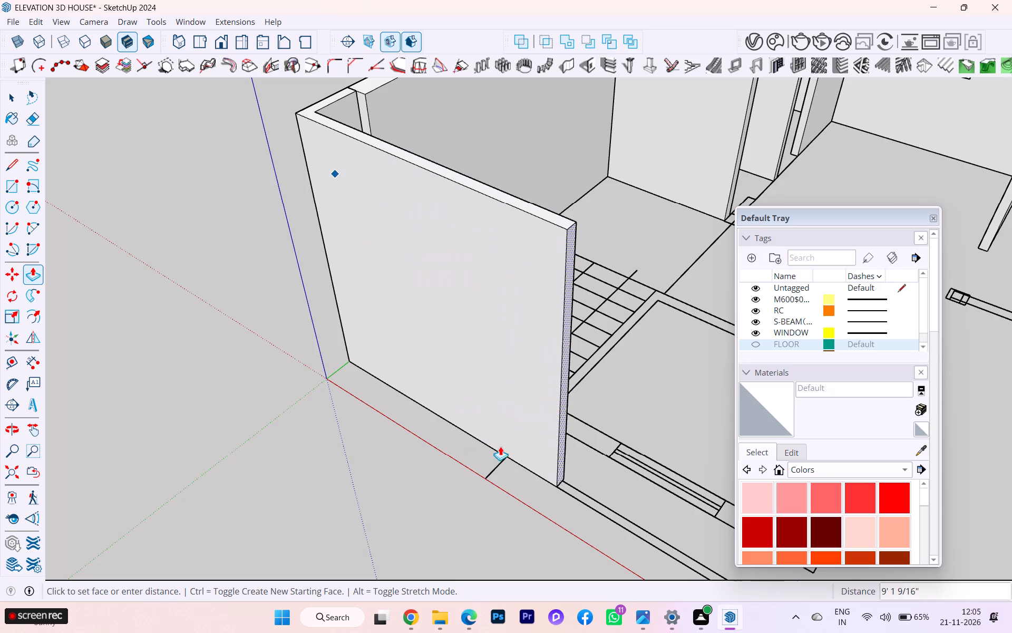
pyautogui.scroll(-2, 657, 430)
pyautogui.moveTo(445, 389); pyautogui.dragTo(275, 322, button='middle')
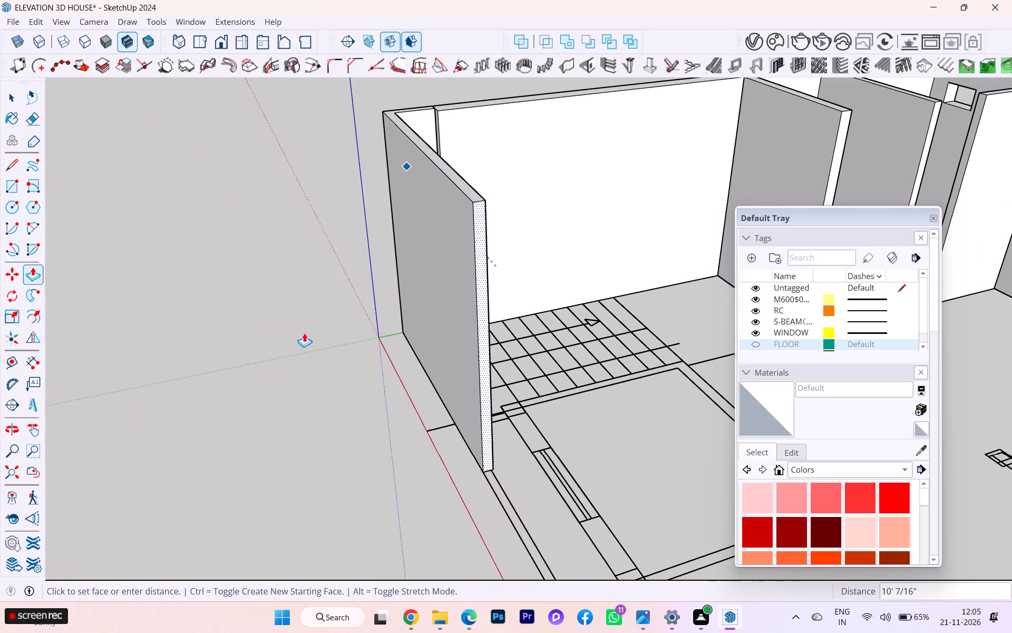
pyautogui.click(330, 260)
pyautogui.scroll(3, 478, 386)
pyautogui.click(423, 367)
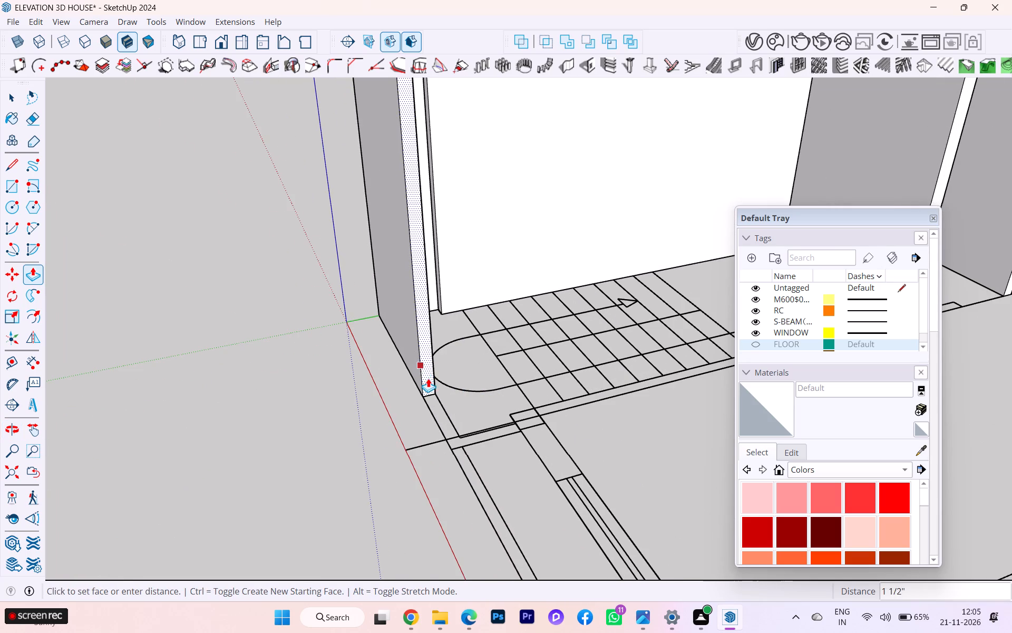
pyautogui.click(512, 427)
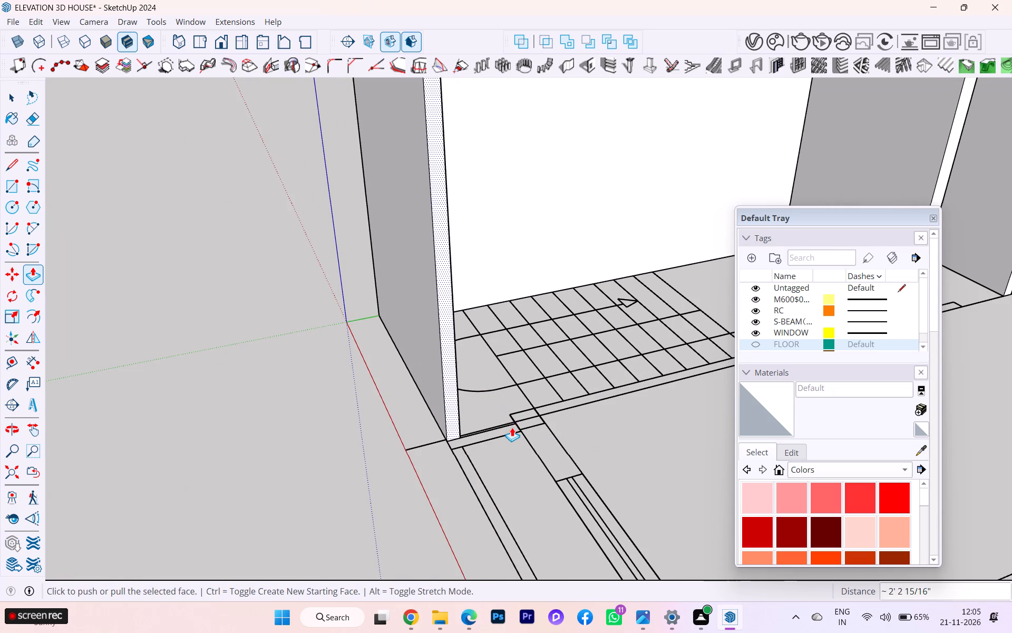
# Extend the new wall's free end another 4 1/2" across the thickness of the cross wall strip.
pyautogui.scroll(6, 480, 429)
pyautogui.click(424, 408)
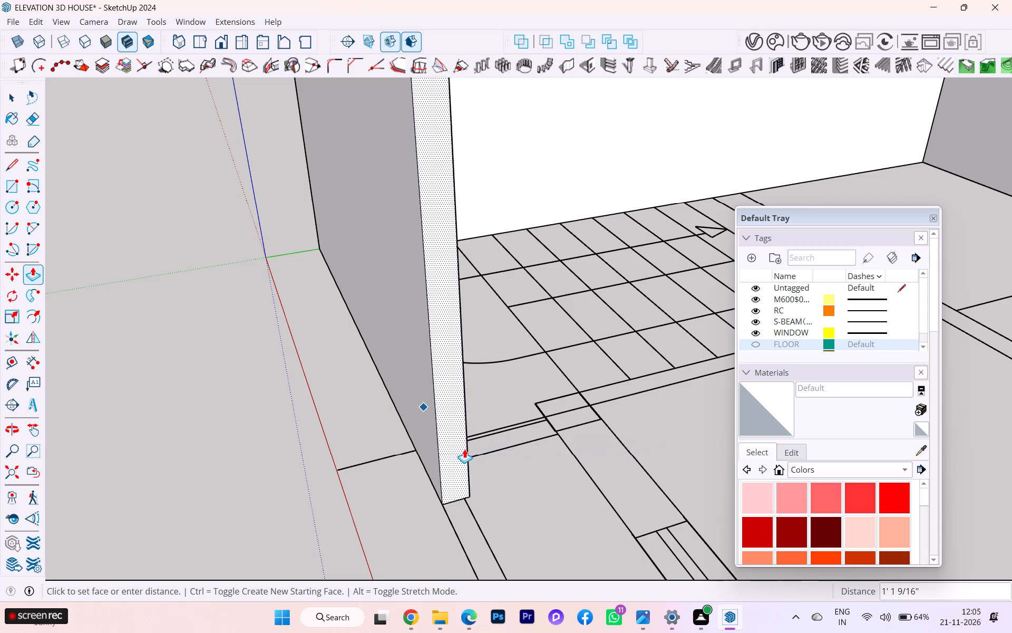
pyautogui.click(493, 454)
pyautogui.scroll(-2, 516, 445)
pyautogui.moveTo(510, 447); pyautogui.dragTo(296, 424, button='middle')
pyautogui.scroll(-5, 359, 425)
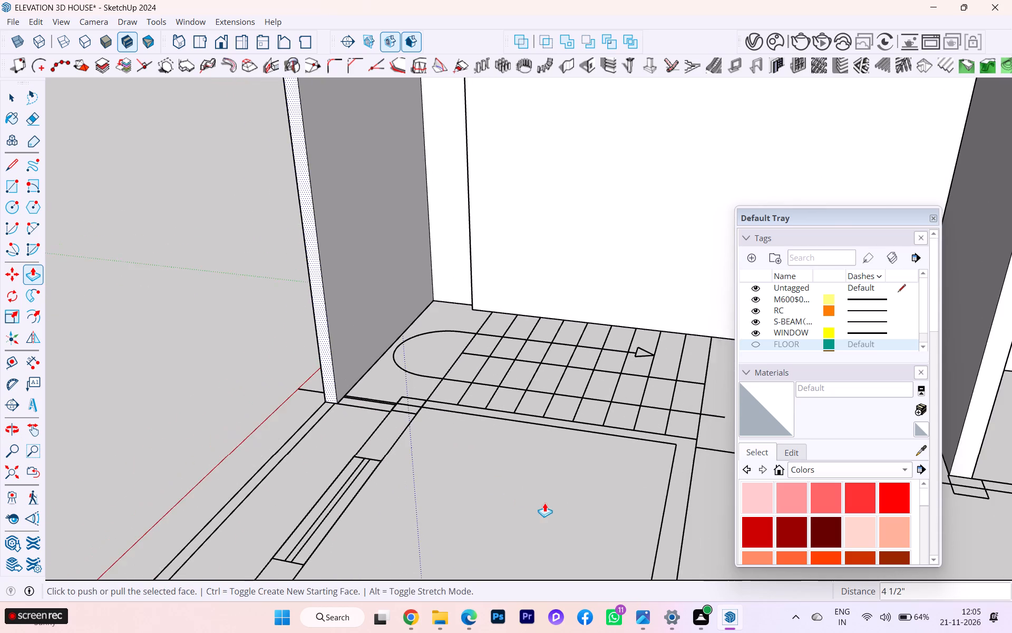
pyautogui.scroll(-3, 513, 487)
pyautogui.scroll(1, 507, 488)
pyautogui.scroll(-3, 505, 488)
pyautogui.moveTo(482, 469); pyautogui.dragTo(385, 473, button='middle')
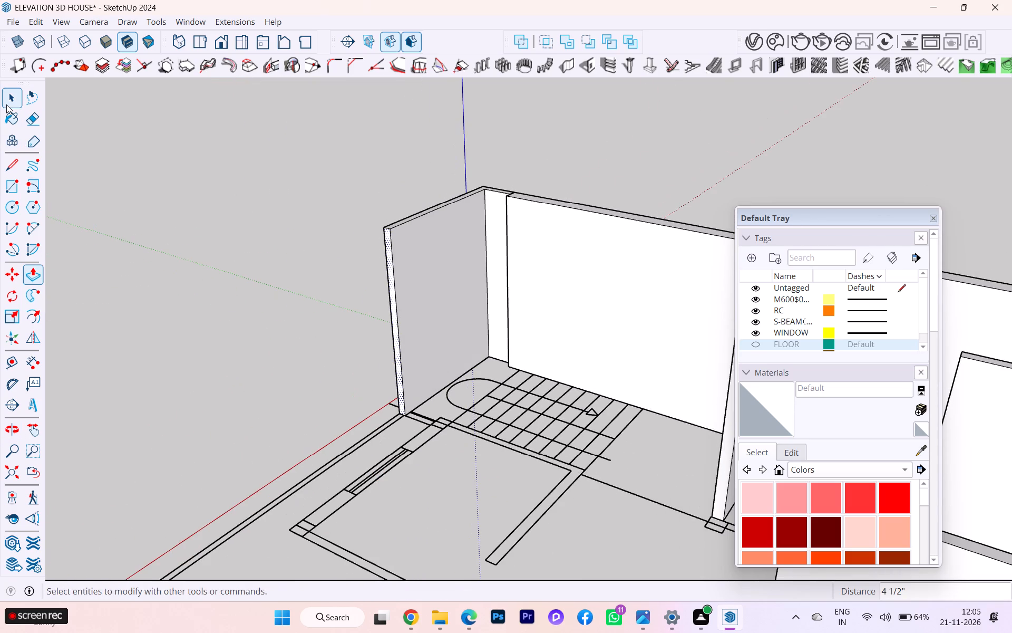
pyautogui.click(6, 104)
# Copy the wall end's inner vertical edge about 4 9/16" along the red axis to split a narrow strip off the inner face.
pyautogui.scroll(3, 424, 259)
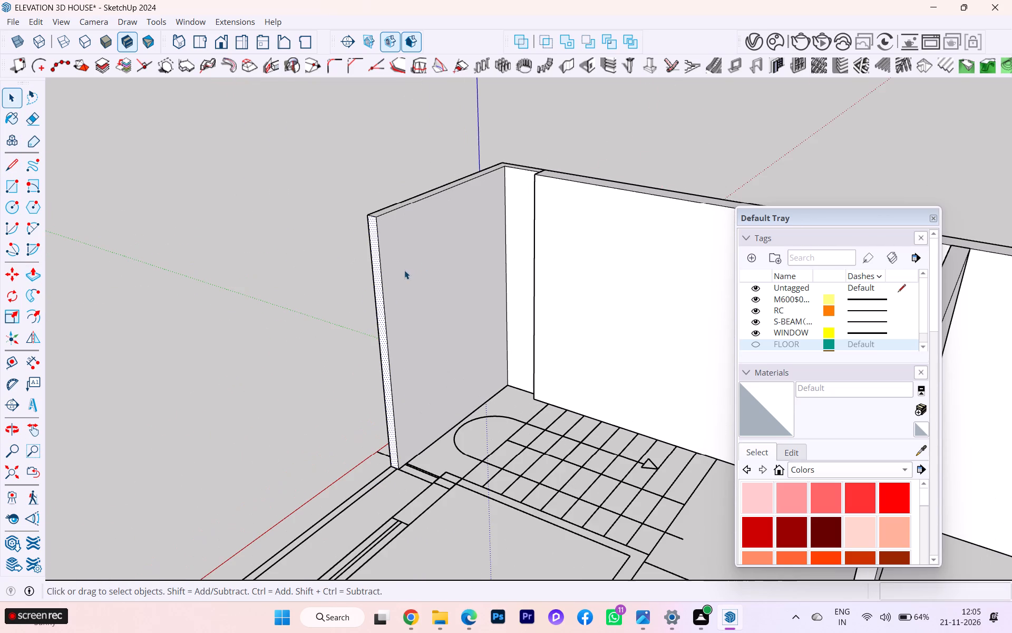
pyautogui.click(402, 272)
pyautogui.click(383, 292)
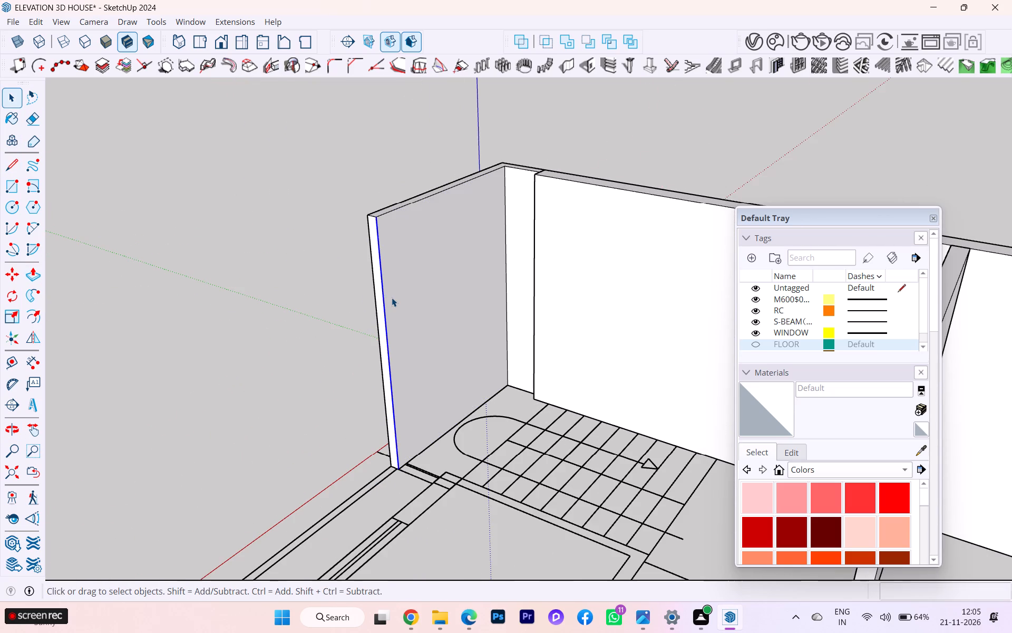
pyautogui.press('m')
pyautogui.press('Return')
pyautogui.scroll(3, 392, 298)
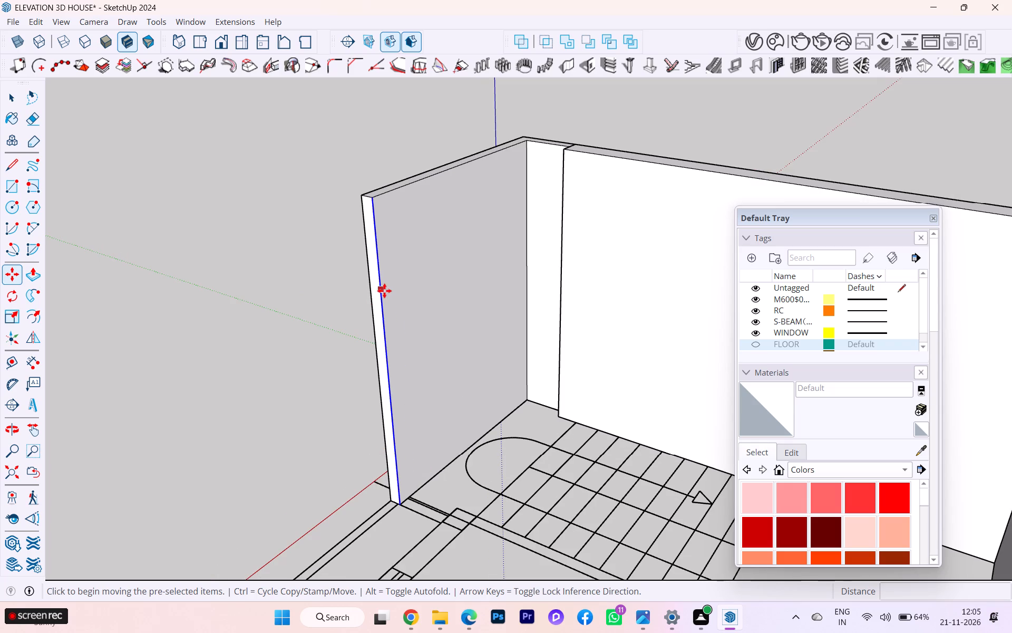
pyautogui.click(384, 291)
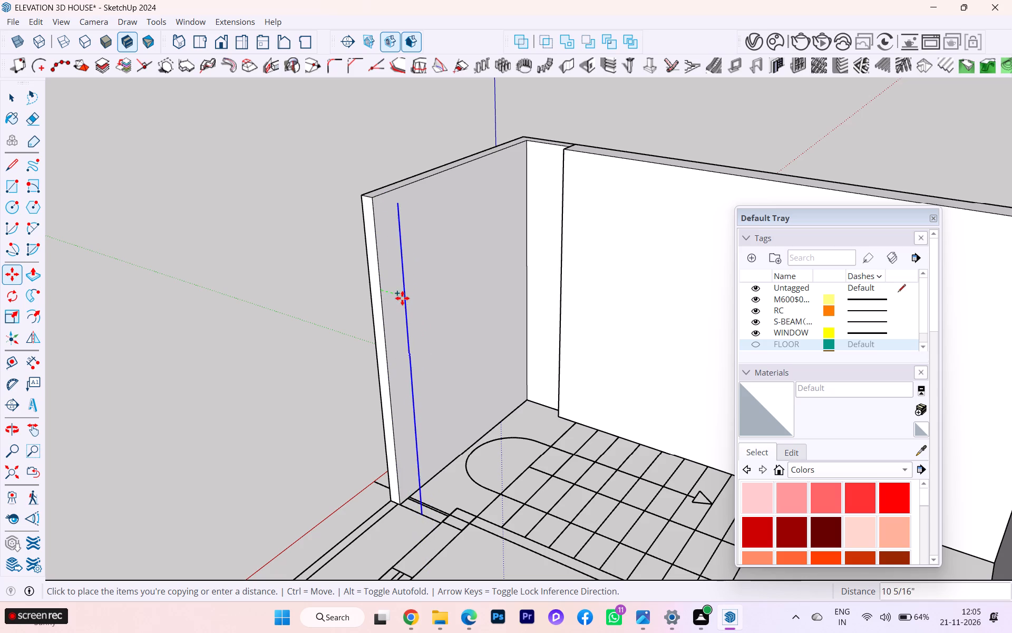
pyautogui.scroll(4, 400, 296)
pyautogui.scroll(-6, 380, 261)
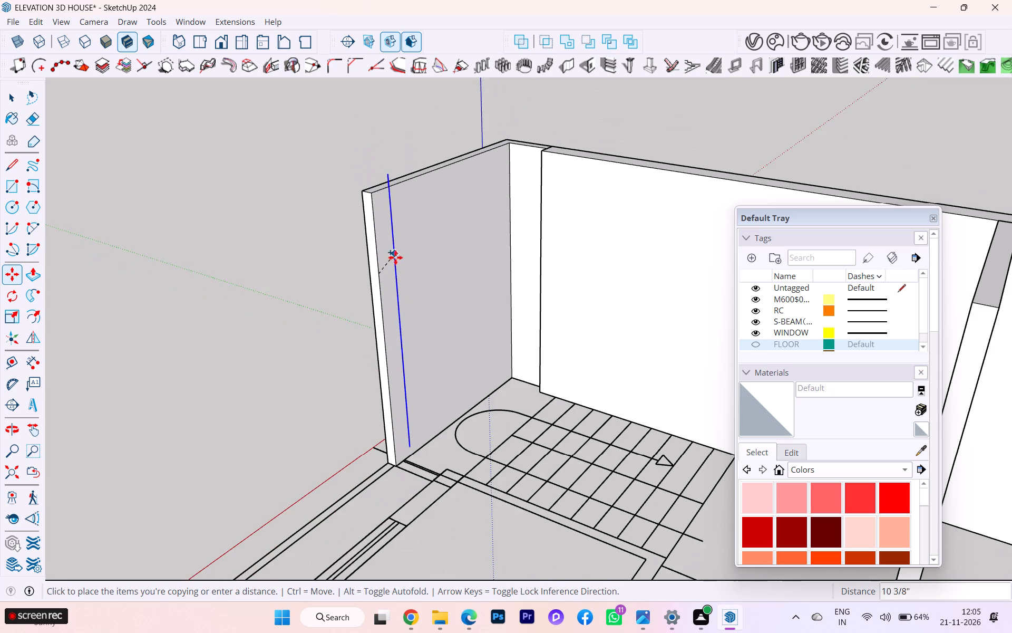
pyautogui.scroll(3, 395, 270)
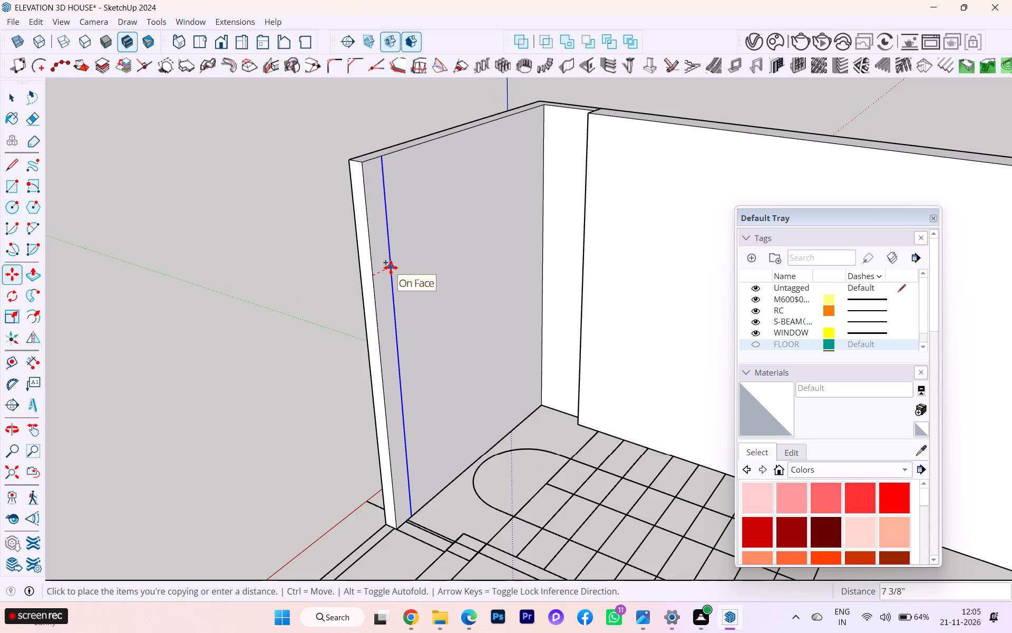
pyautogui.press('Right')
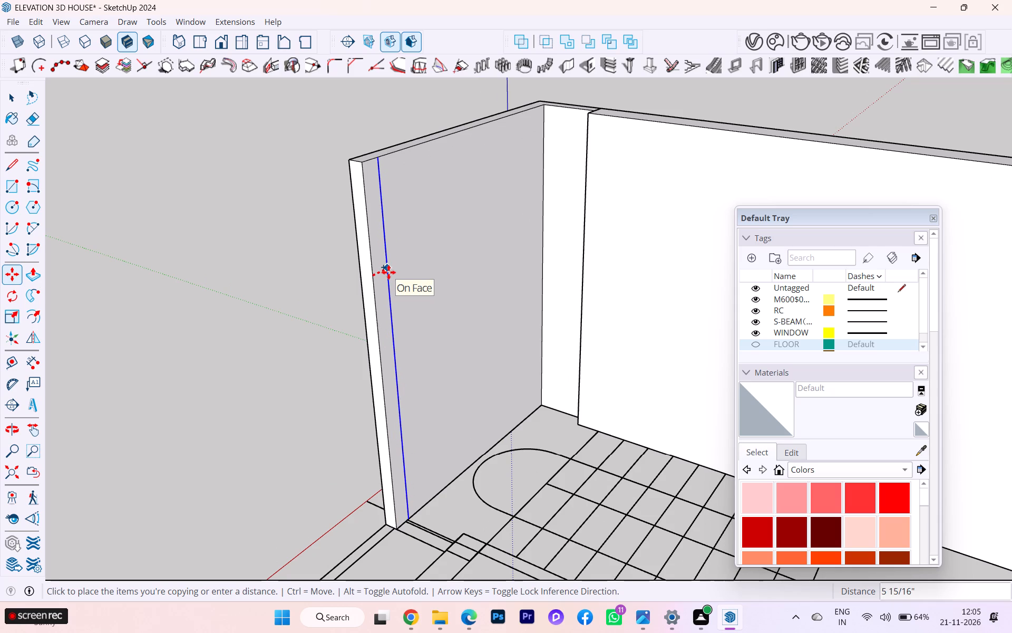
pyautogui.scroll(1, 386, 274)
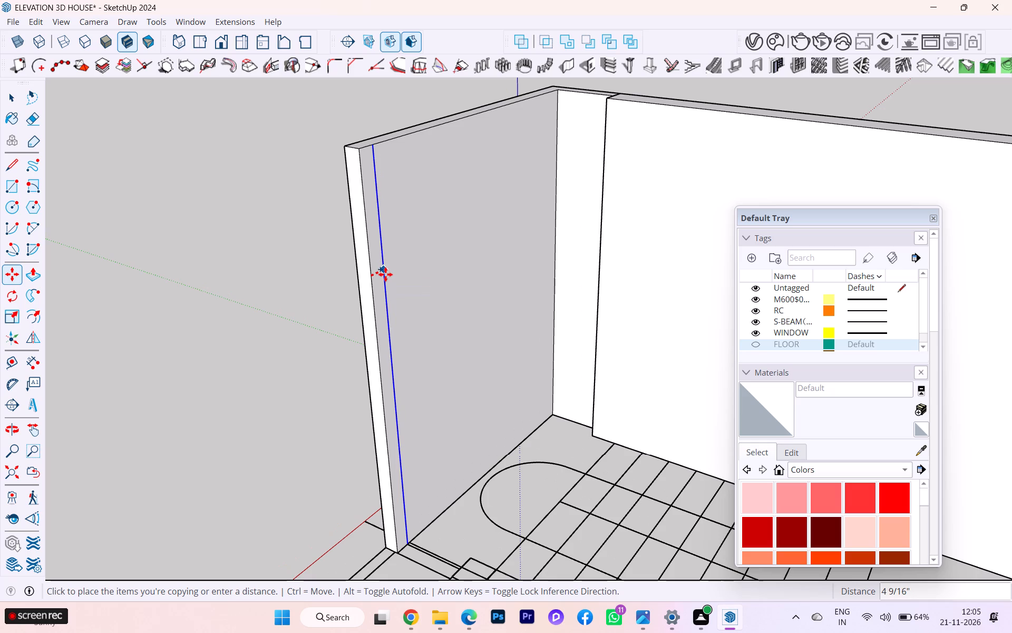
pyautogui.click(385, 274)
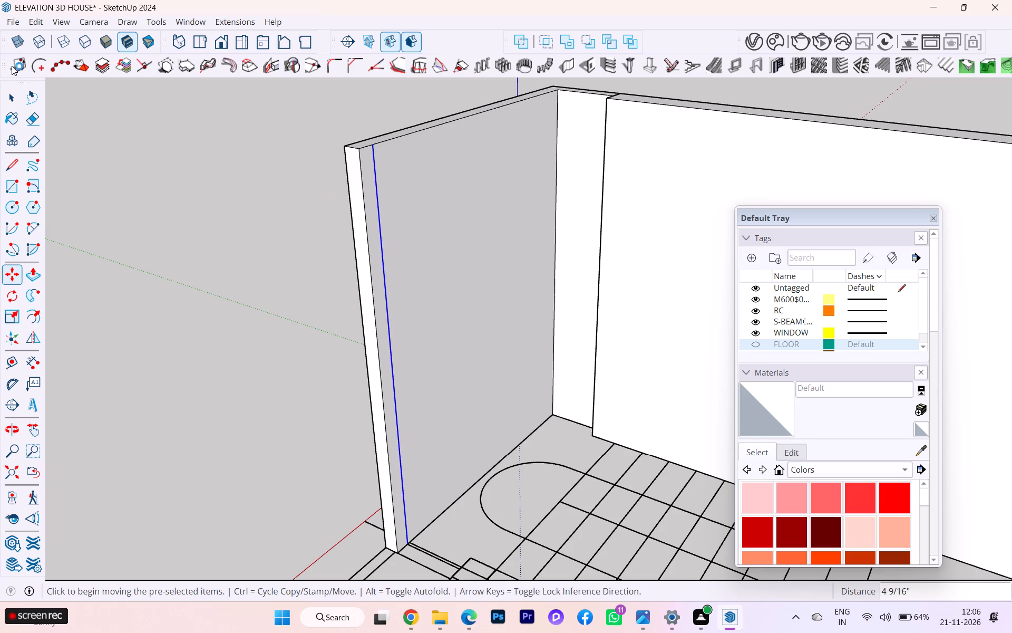
# Pull the narrow strip out about 1' 7 3/8" into a short return wall reaching the plan's window wall.
pyautogui.click(16, 103)
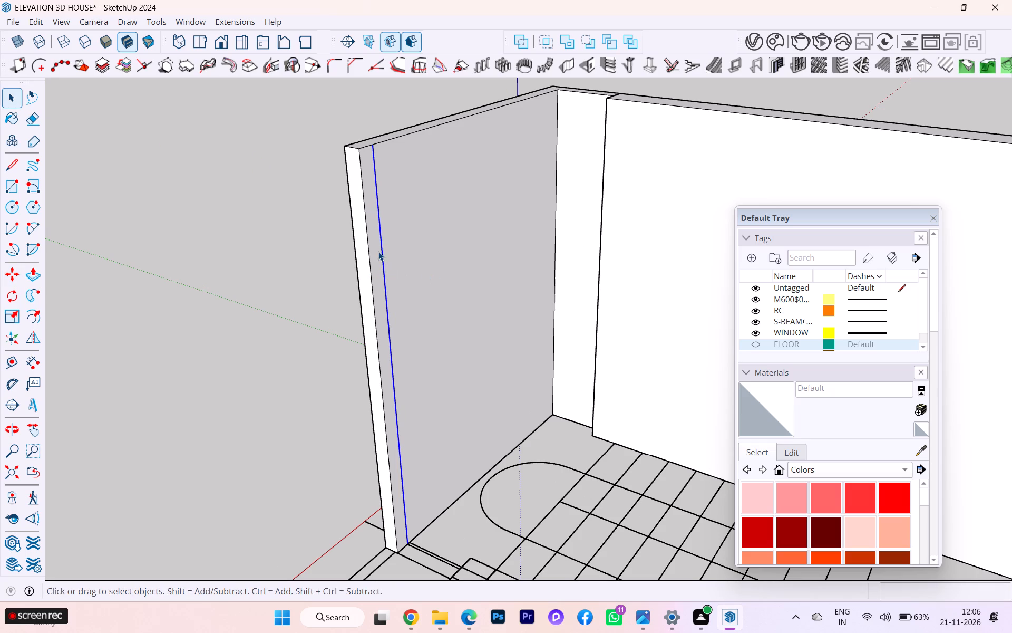
pyautogui.click(375, 249)
pyautogui.scroll(-7, 374, 238)
pyautogui.scroll(3, 384, 467)
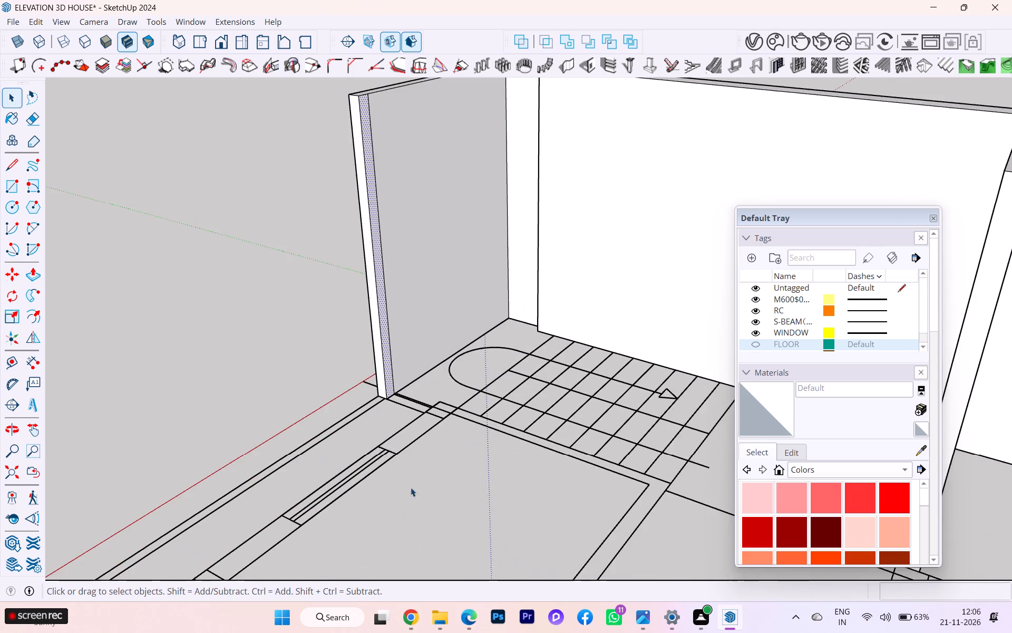
pyautogui.scroll(6, 434, 340)
pyautogui.scroll(4, 455, 428)
pyautogui.scroll(-5, 441, 479)
pyautogui.moveTo(453, 488); pyautogui.dragTo(356, 521, button='middle')
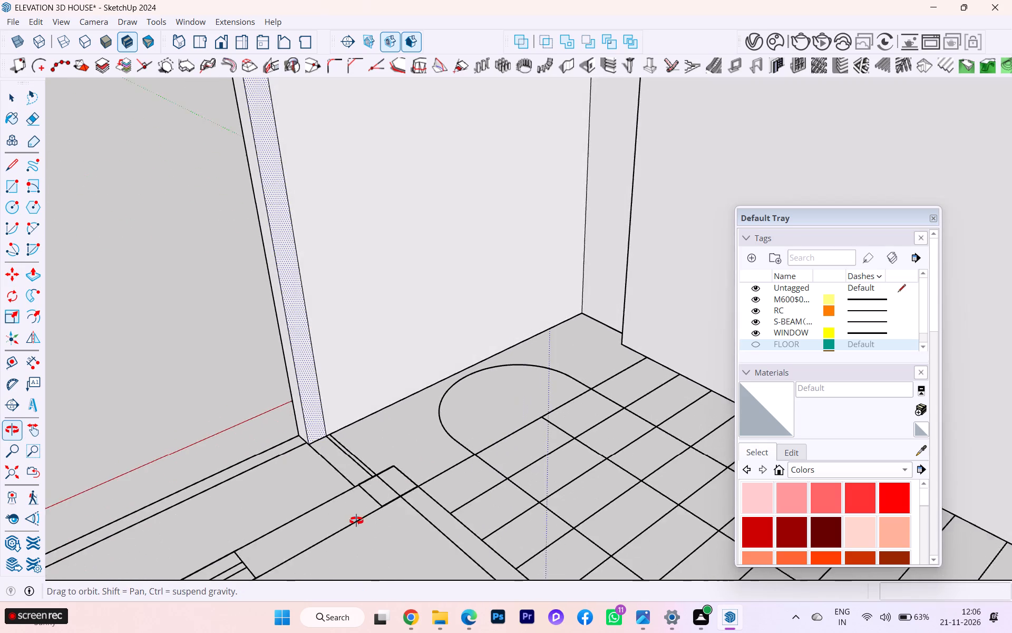
pyautogui.moveTo(356, 521); pyautogui.dragTo(369, 514, button='middle')
pyautogui.scroll(-2, 553, 438)
pyautogui.scroll(4, 334, 456)
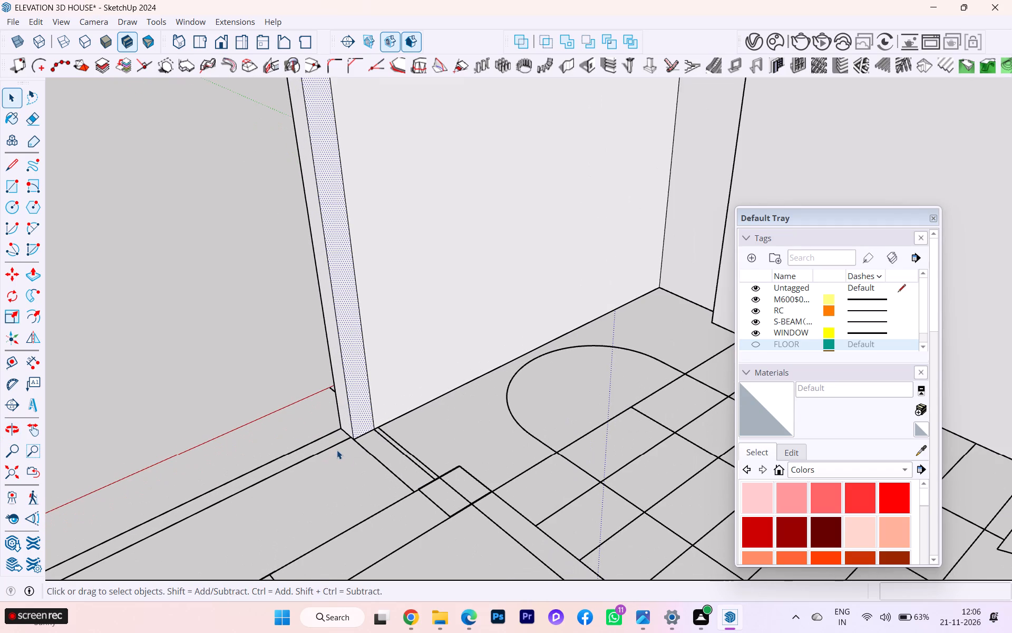
pyautogui.press('p')
pyautogui.press('Return')
pyautogui.click(374, 428)
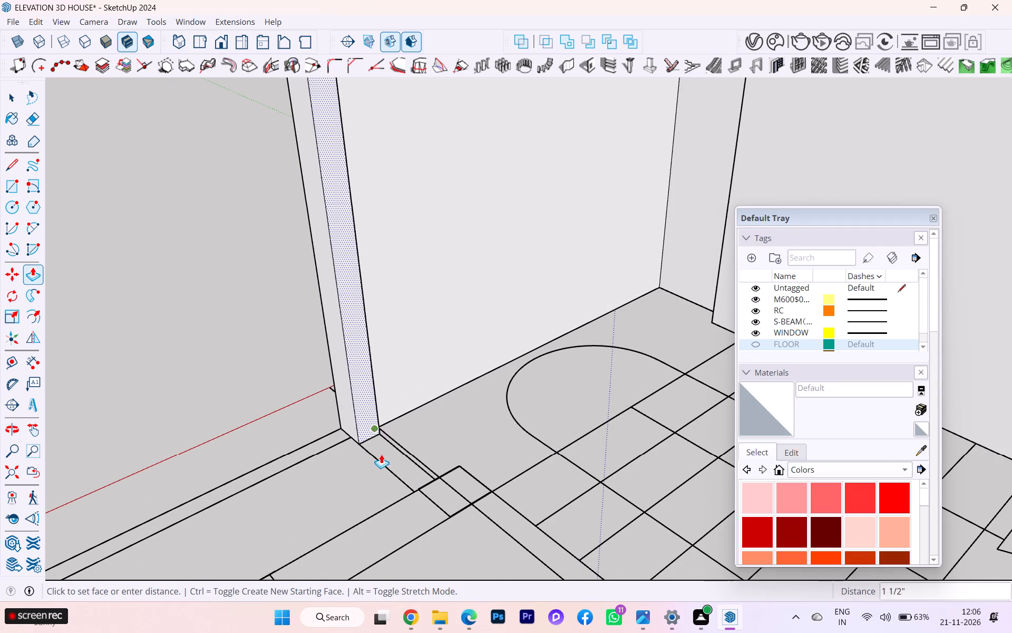
pyautogui.click(419, 487)
pyautogui.scroll(-2, 437, 462)
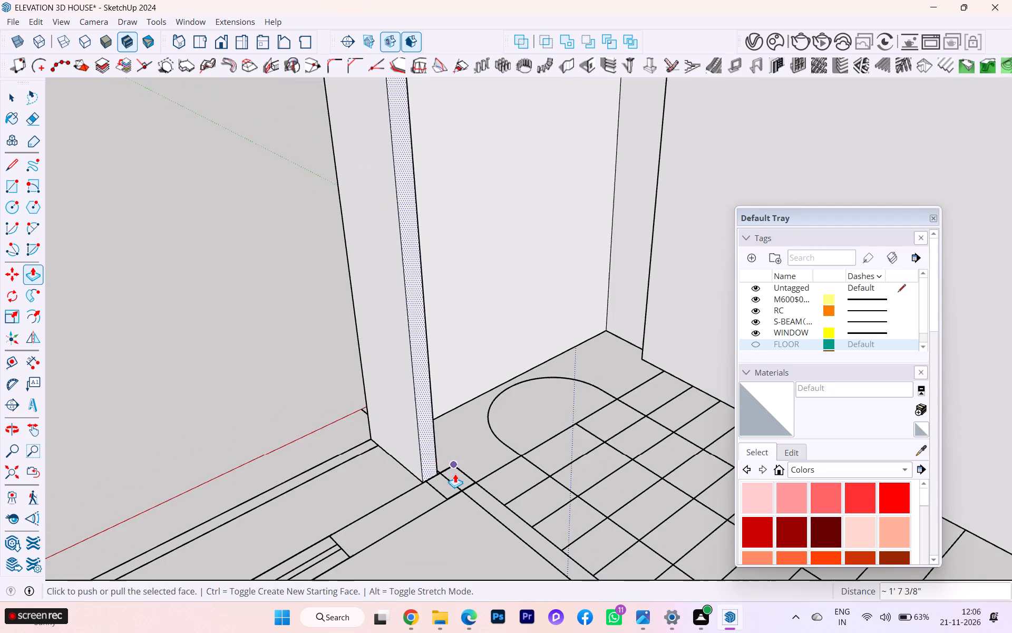
pyautogui.scroll(-5, 455, 474)
pyautogui.moveTo(484, 484); pyautogui.dragTo(302, 525, button='middle')
pyautogui.scroll(-7, 408, 475)
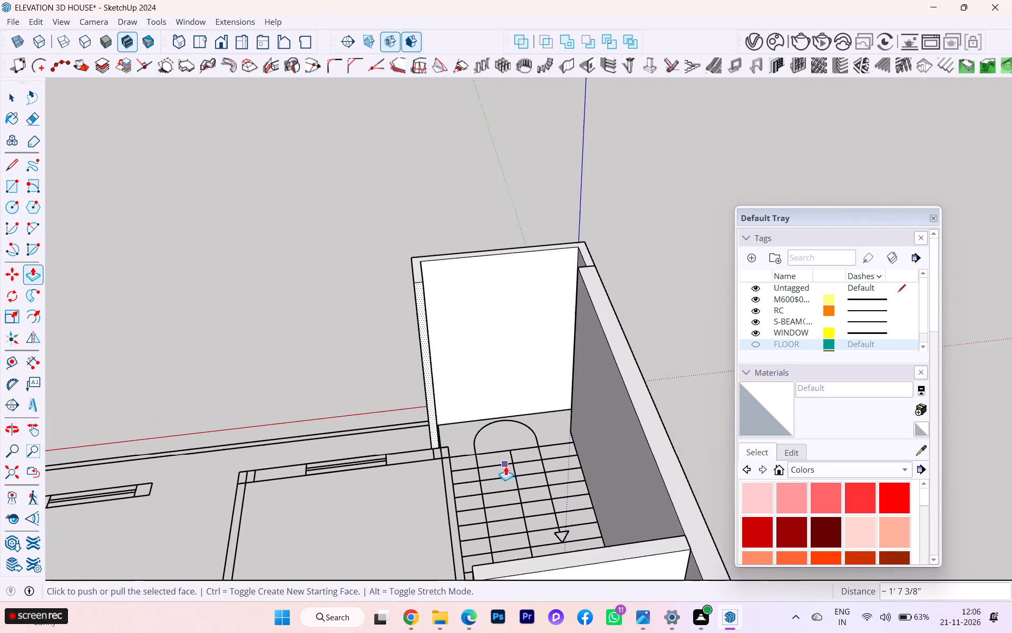
pyautogui.moveTo(533, 460); pyautogui.dragTo(589, 456, button='middle')
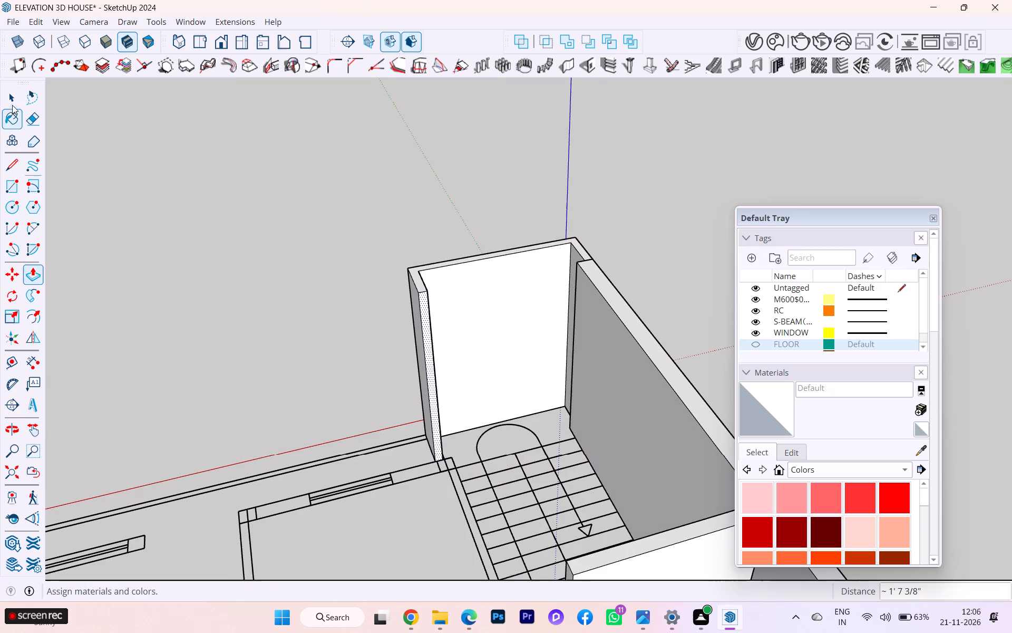
pyautogui.click(12, 103)
pyautogui.click(352, 245)
# Examine the new return wall and the plan's remaining unbuilt walls around the staircase and the adjoining room.
pyautogui.scroll(-8, 437, 295)
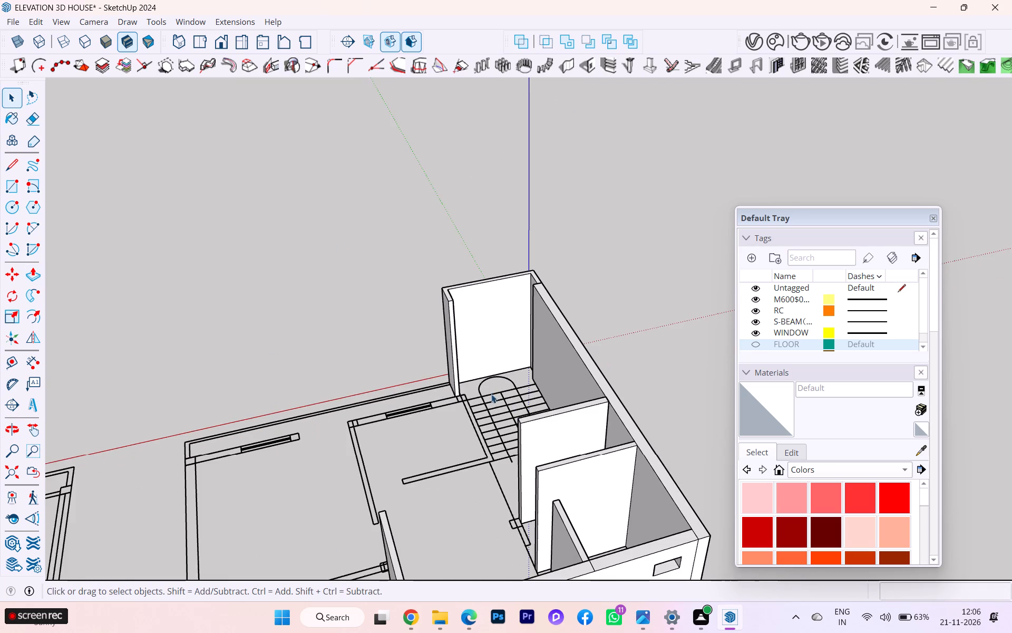
pyautogui.moveTo(491, 397); pyautogui.dragTo(676, 405, button='middle')
pyautogui.scroll(-5, 205, 337)
pyautogui.moveTo(341, 381); pyautogui.dragTo(478, 400, button='middle')
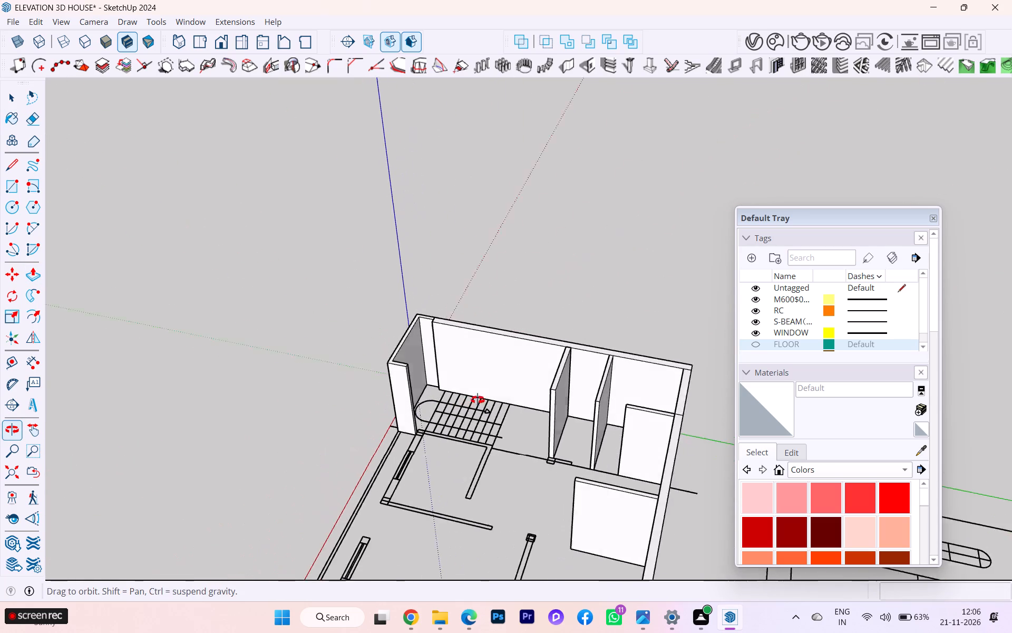
pyautogui.moveTo(478, 400); pyautogui.dragTo(480, 400, button='middle')
pyautogui.scroll(3, 454, 445)
pyautogui.scroll(3, 383, 396)
pyautogui.scroll(-3, 436, 313)
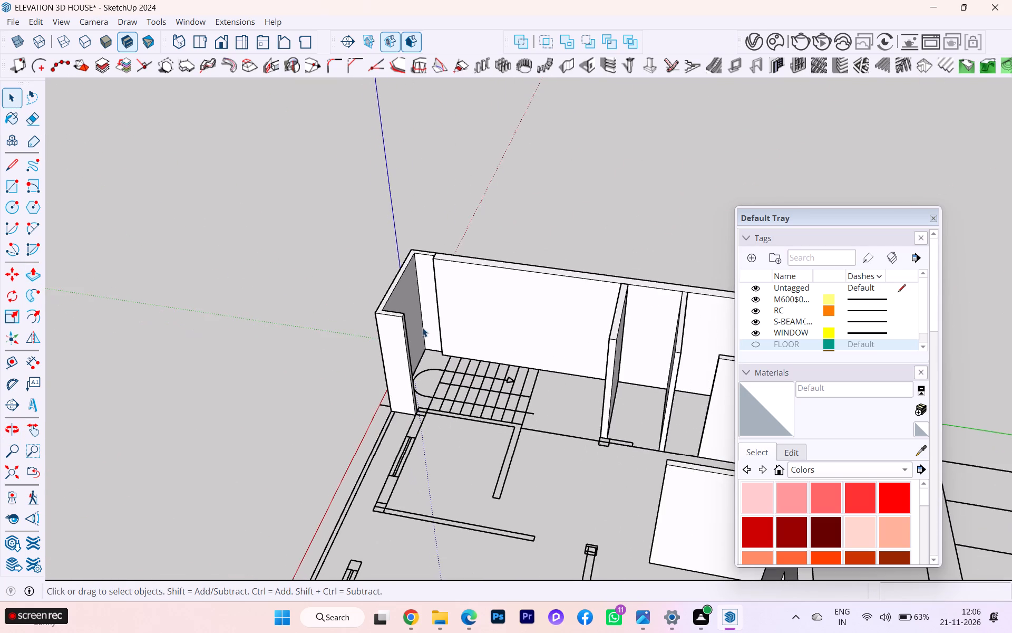
pyautogui.scroll(1, 494, 426)
pyautogui.scroll(-1, 496, 433)
pyautogui.scroll(-1, 395, 394)
pyautogui.scroll(2, 395, 394)
pyautogui.scroll(-2, 395, 394)
pyautogui.scroll(-6, 345, 369)
pyautogui.scroll(3, 376, 426)
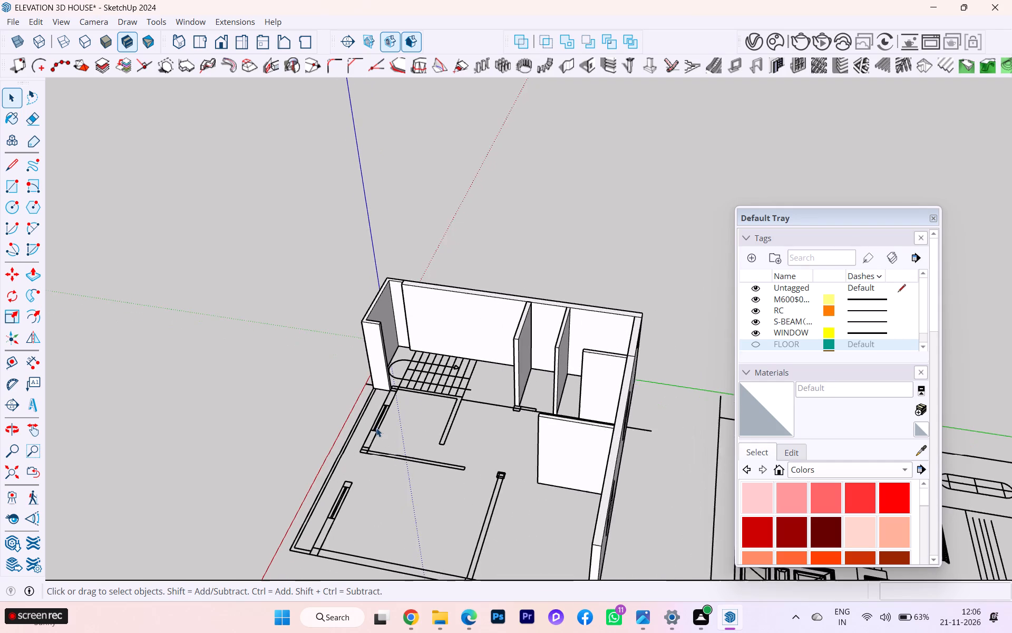
pyautogui.scroll(7, 404, 450)
pyautogui.moveTo(426, 439); pyautogui.dragTo(421, 472, button='middle')
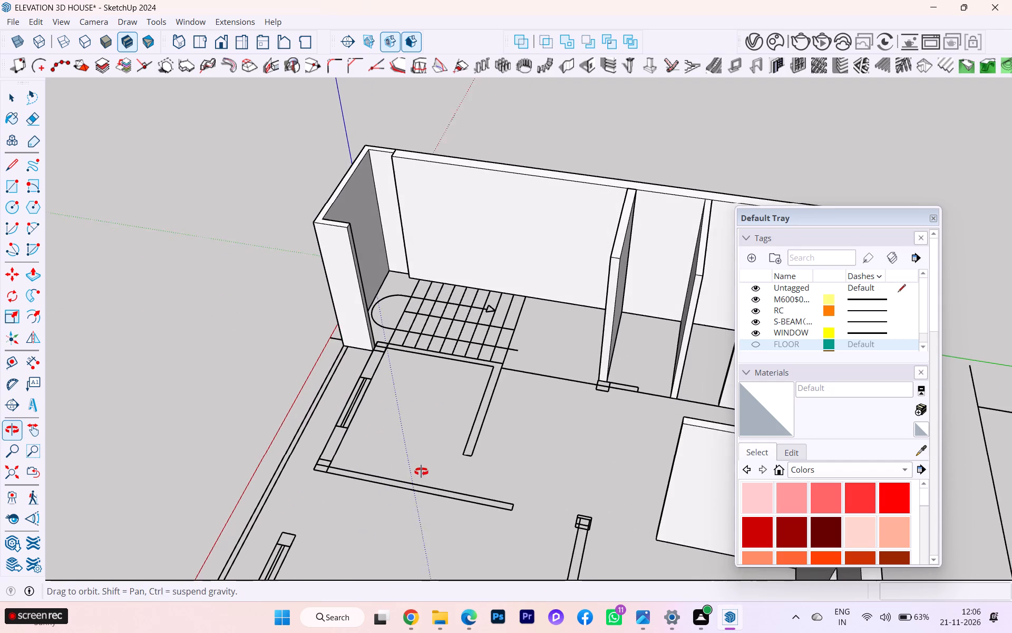
pyautogui.moveTo(421, 472); pyautogui.dragTo(420, 479, button='middle')
pyautogui.scroll(5, 406, 350)
pyautogui.scroll(-4, 375, 325)
pyautogui.scroll(1, 374, 325)
pyautogui.scroll(-1, 374, 325)
pyautogui.scroll(13, 374, 325)
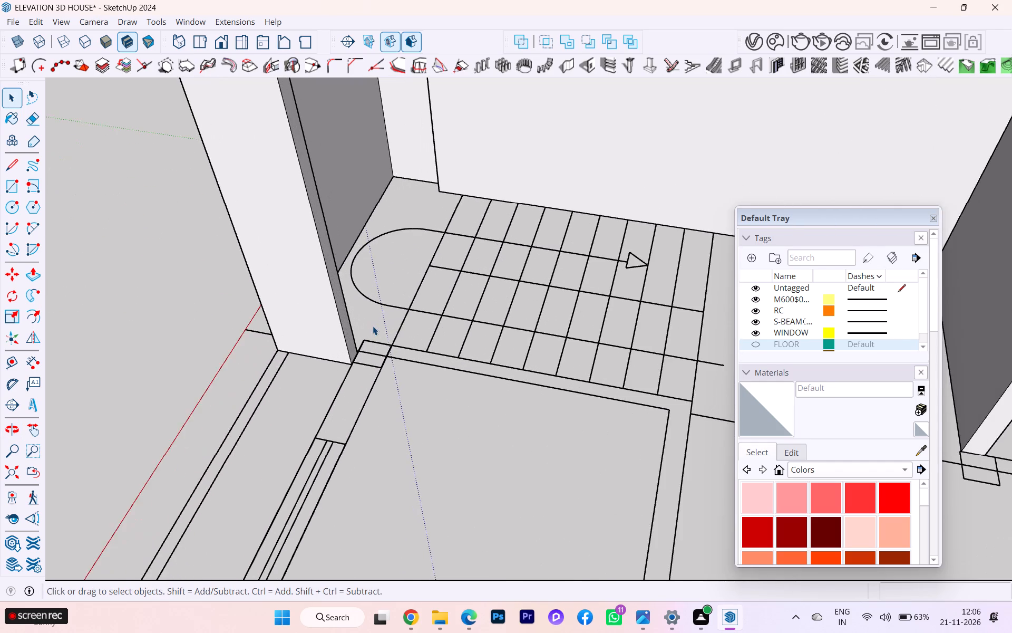
pyautogui.scroll(-3, 405, 348)
pyautogui.scroll(-3, 463, 382)
pyautogui.scroll(3, 463, 382)
pyautogui.scroll(-6, 463, 383)
pyautogui.scroll(5, 458, 382)
pyautogui.scroll(-3, 445, 381)
pyautogui.scroll(1, 438, 382)
pyautogui.scroll(-2, 438, 382)
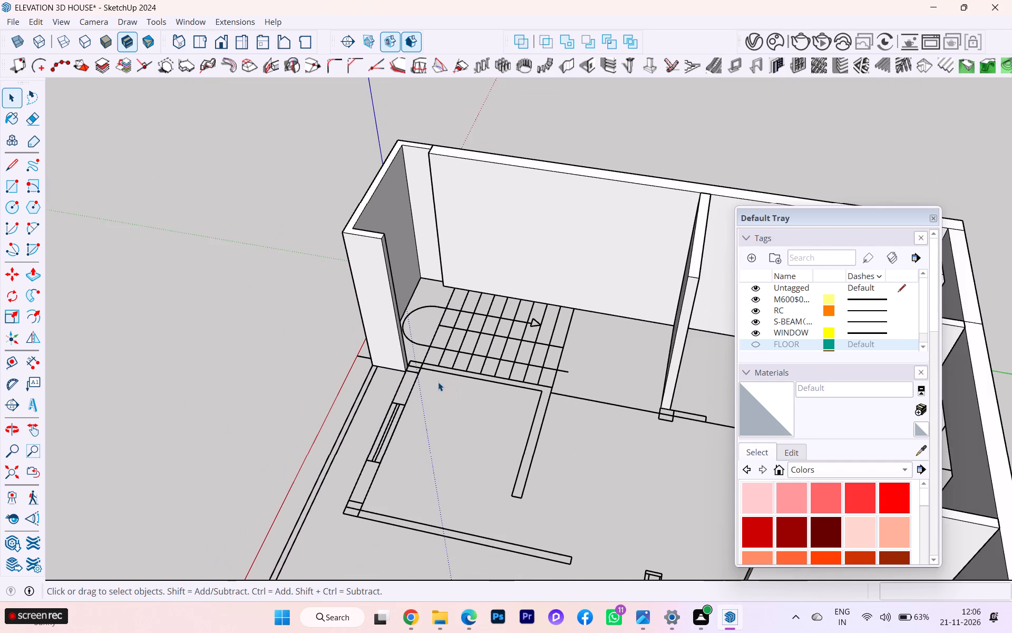
pyautogui.scroll(-8, 438, 382)
pyautogui.scroll(1, 438, 382)
pyautogui.scroll(-2, 438, 382)
pyautogui.scroll(1, 438, 382)
pyautogui.scroll(-2, 438, 382)
pyautogui.scroll(1, 438, 382)
pyautogui.scroll(-1, 438, 382)
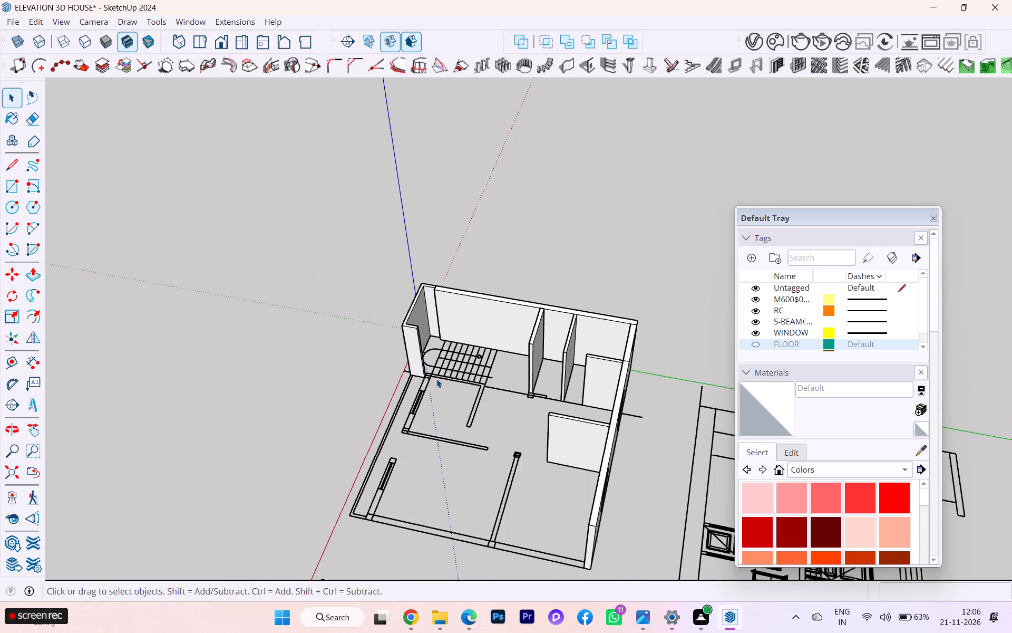
pyautogui.scroll(7, 433, 372)
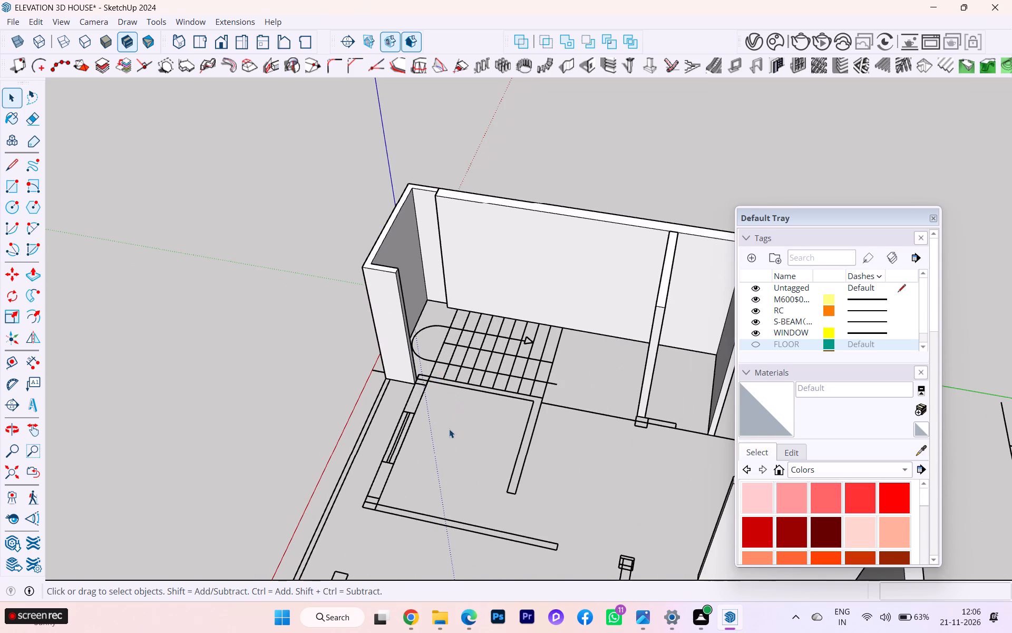
pyautogui.scroll(-3, 404, 402)
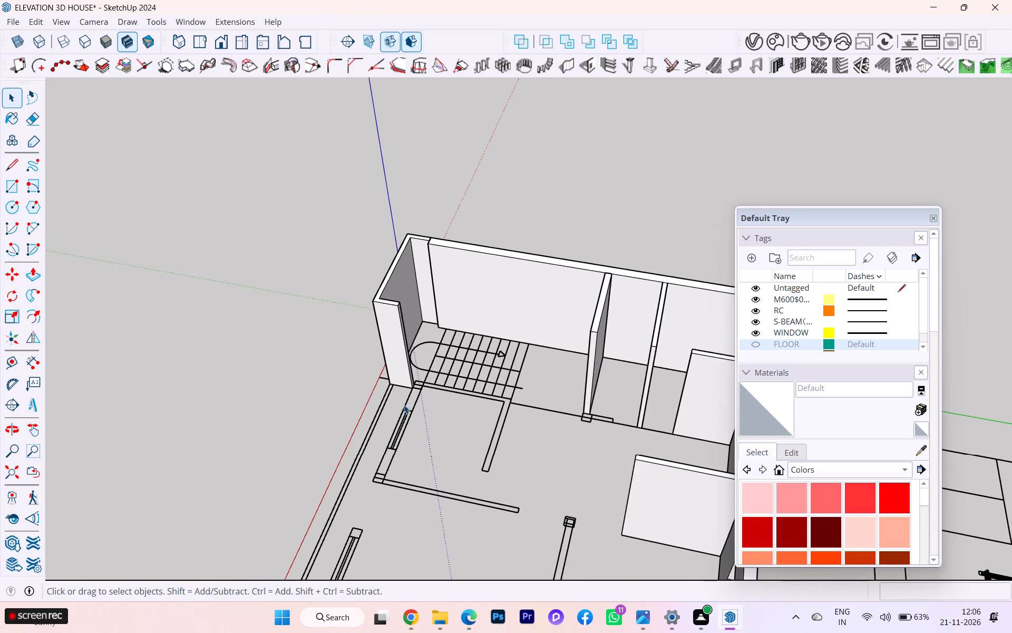
pyautogui.moveTo(404, 405); pyautogui.dragTo(385, 466, button='middle')
pyautogui.scroll(3, 430, 313)
pyautogui.scroll(9, 427, 369)
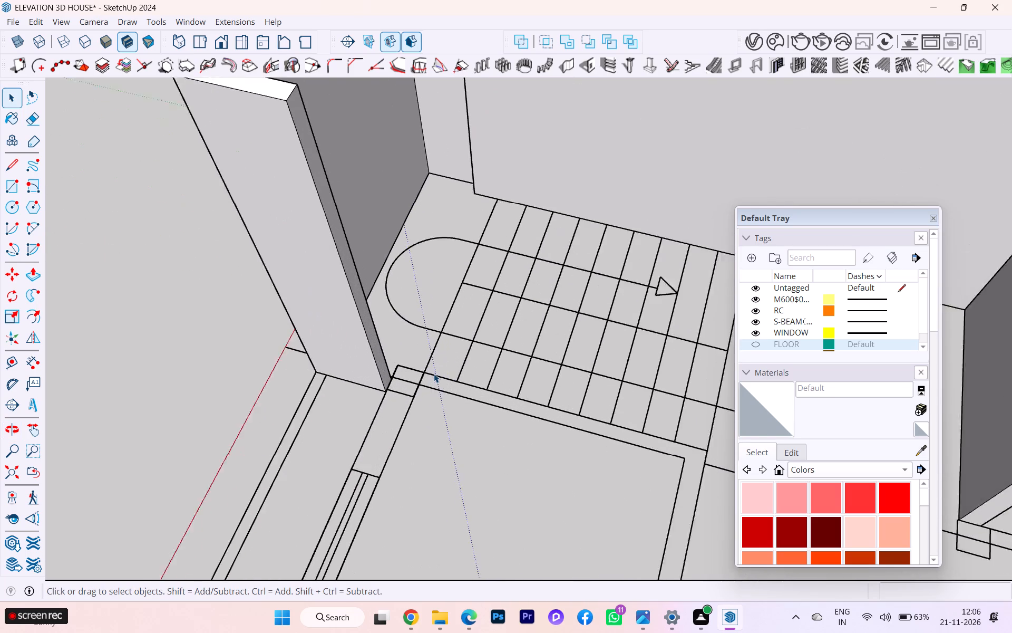
pyautogui.scroll(1, 434, 373)
pyautogui.scroll(-6, 401, 361)
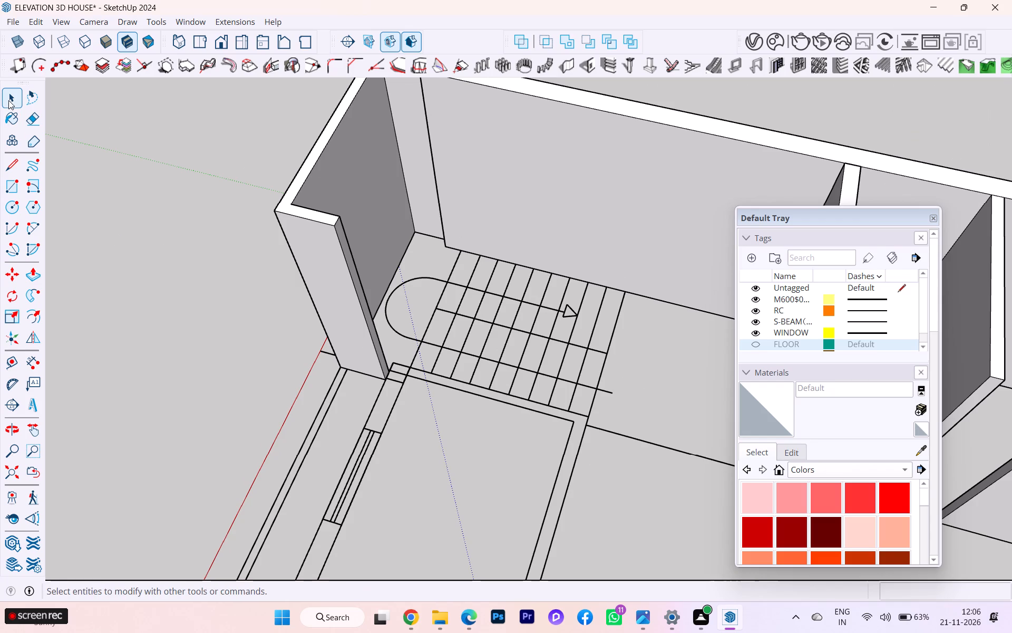
# Draw a 9' 4" by about 9" rectangle over the plan's window wall, from the staircase corner to the room's far corner.
pyautogui.click(5, 189)
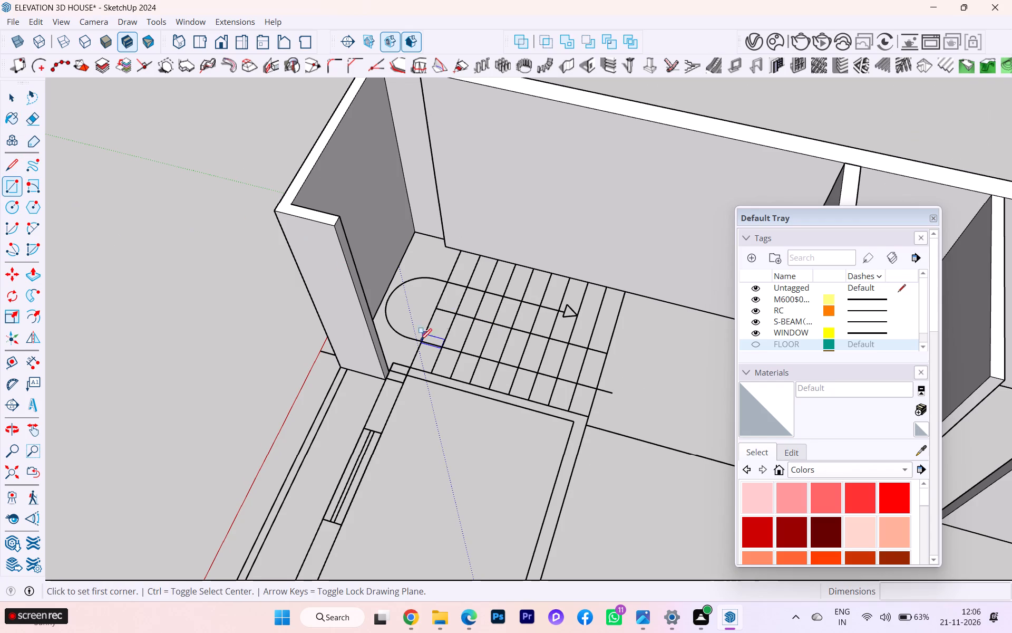
pyautogui.scroll(5, 395, 375)
pyautogui.click(398, 361)
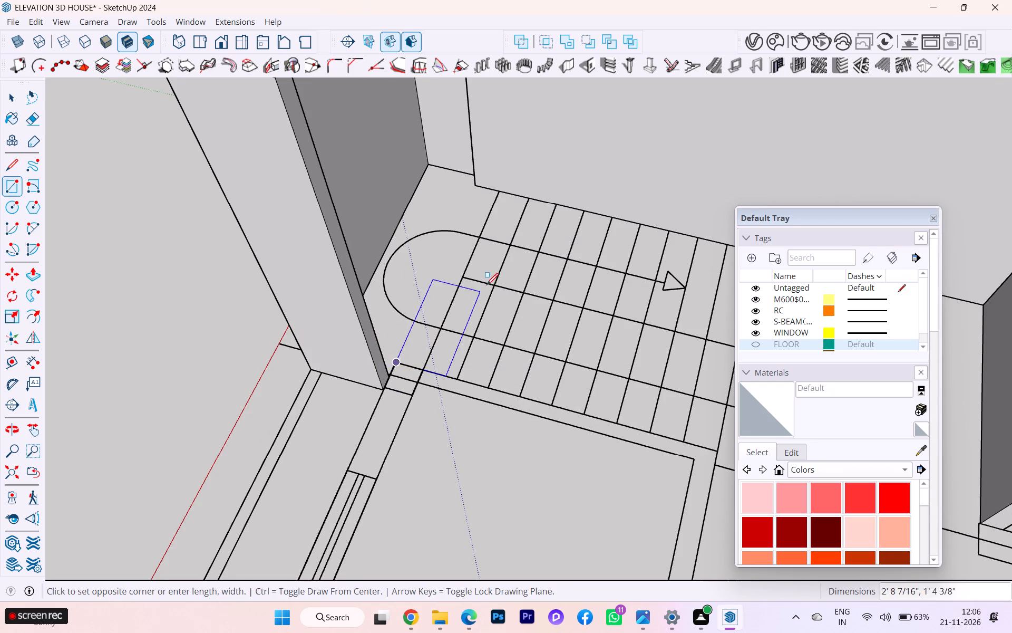
pyautogui.scroll(-3, 486, 285)
pyautogui.scroll(2, 486, 285)
pyautogui.scroll(-11, 486, 285)
pyautogui.scroll(3, 414, 428)
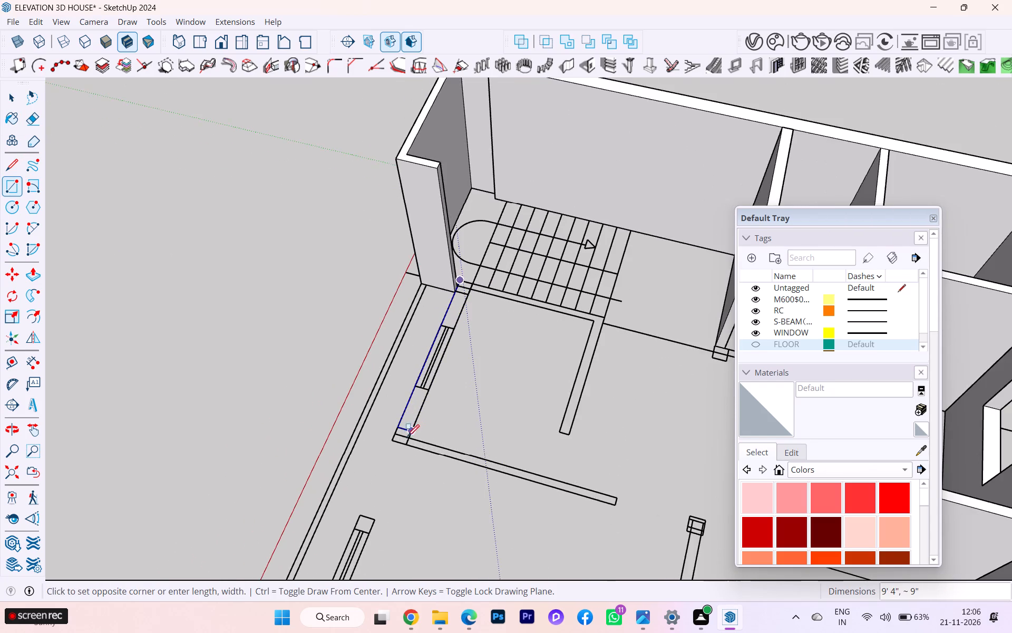
pyautogui.scroll(5, 405, 440)
pyautogui.scroll(-1, 404, 451)
pyautogui.scroll(3, 404, 451)
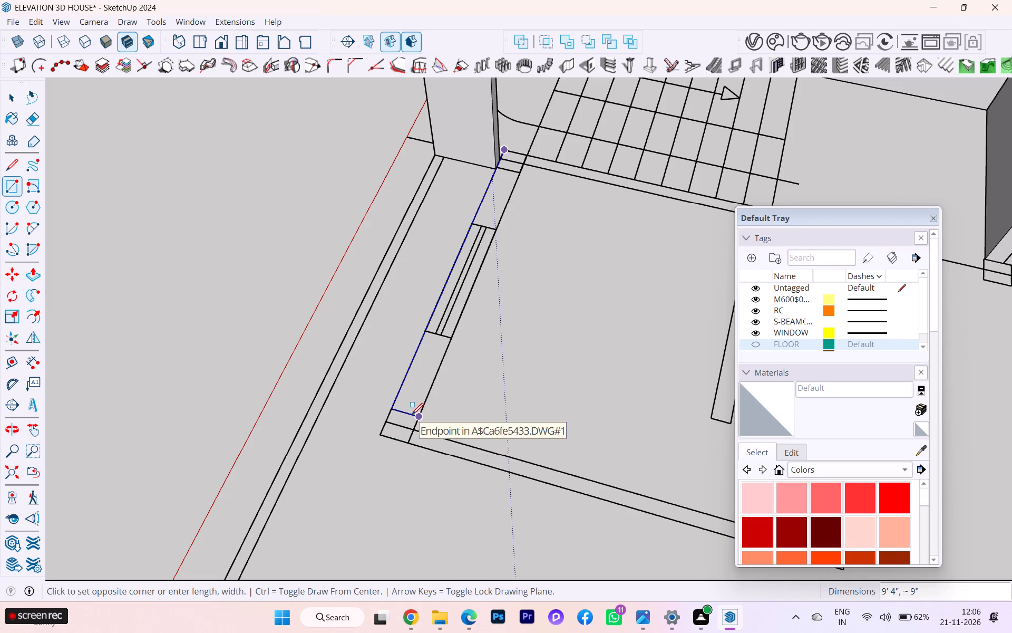
pyautogui.click(423, 419)
pyautogui.scroll(-8, 423, 419)
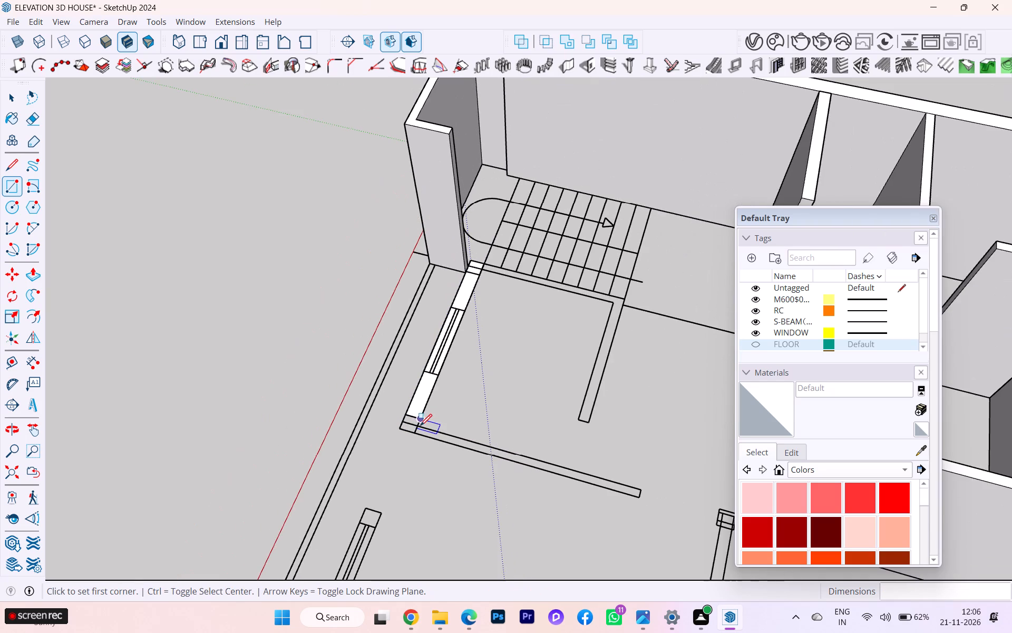
pyautogui.scroll(4, 499, 234)
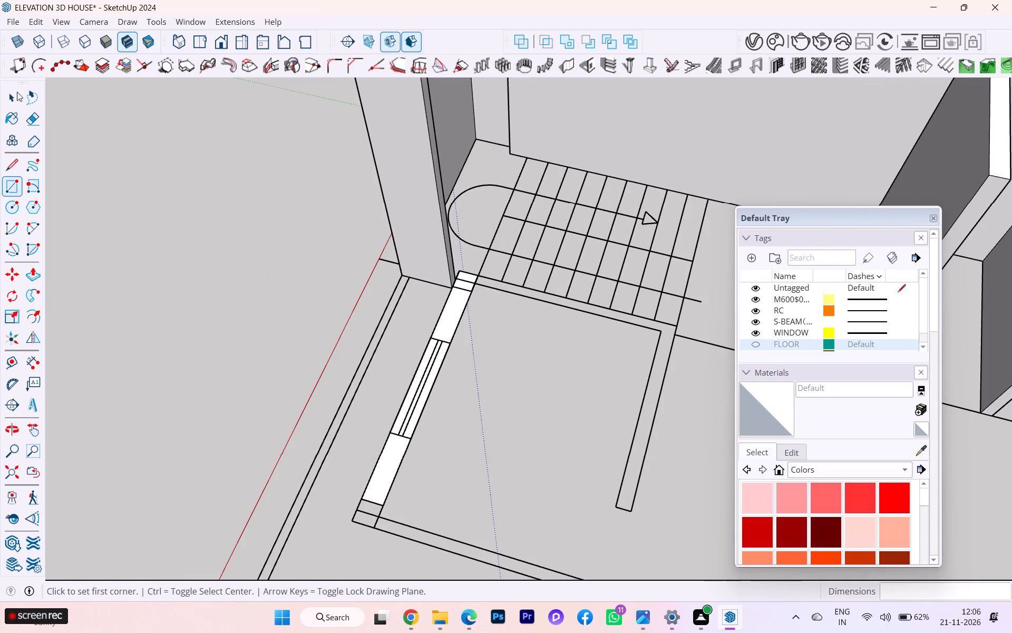
# Delete the rectangle face drawn over the plan's window wall, together with its bounding edges.
pyautogui.click(16, 96)
pyautogui.click(461, 283)
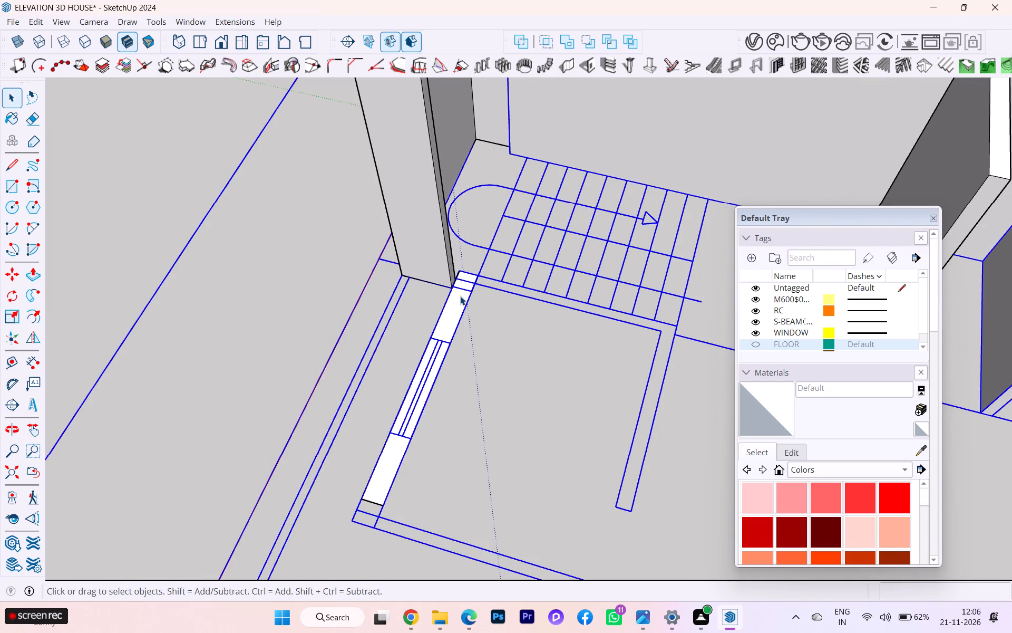
pyautogui.doubleClick(460, 296)
pyautogui.scroll(2, 459, 296)
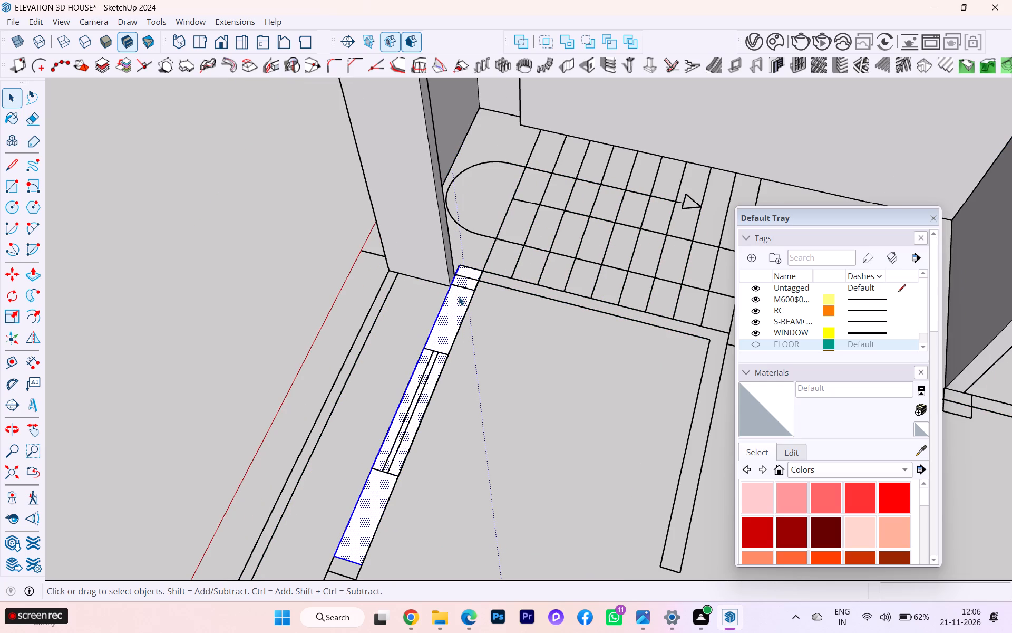
pyautogui.press('Delete')
pyautogui.scroll(-3, 459, 296)
pyautogui.scroll(1, 462, 296)
pyautogui.scroll(-2, 463, 296)
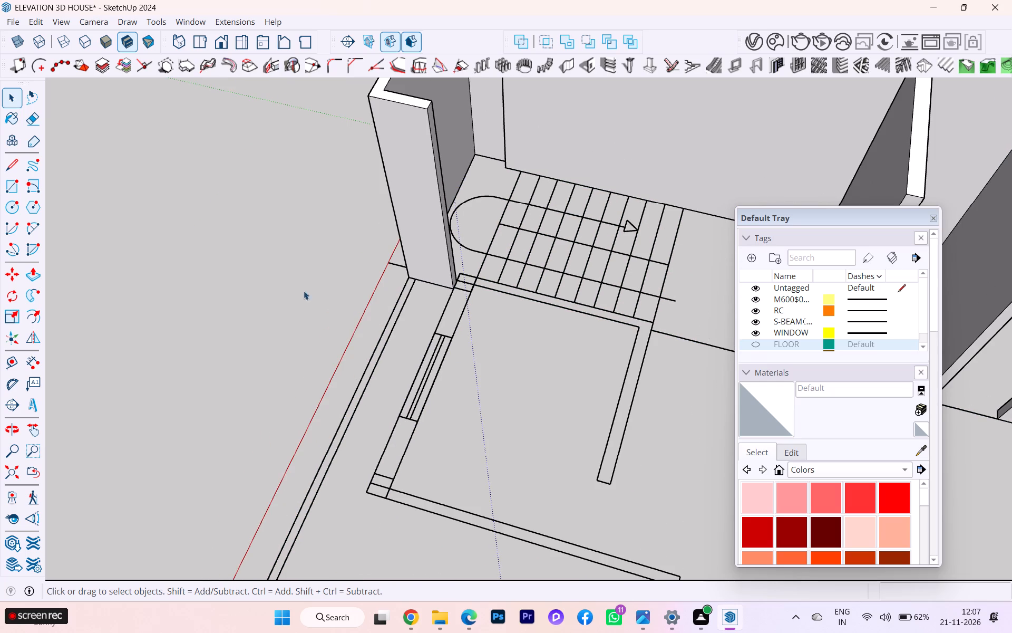
# Draw a rectangle about 8' 7" by 9 1/8" over the plan's window wall, starting at the return wall's end corner.
pyautogui.click(18, 186)
pyautogui.scroll(2, 481, 272)
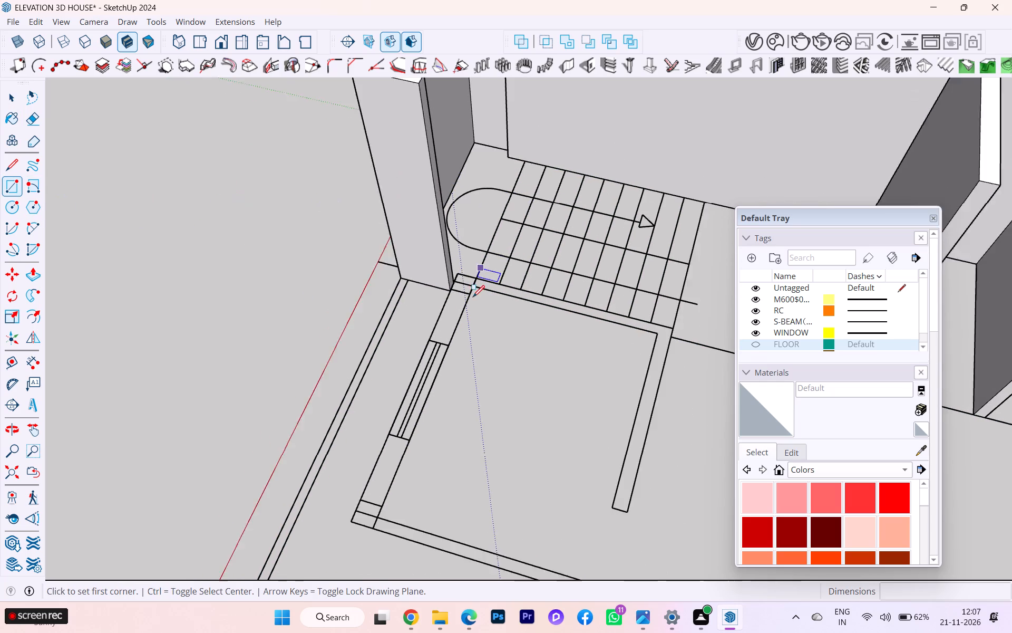
pyautogui.scroll(7, 473, 297)
pyautogui.scroll(-2, 464, 302)
pyautogui.scroll(3, 464, 302)
pyautogui.scroll(-1, 464, 302)
pyautogui.scroll(7, 464, 302)
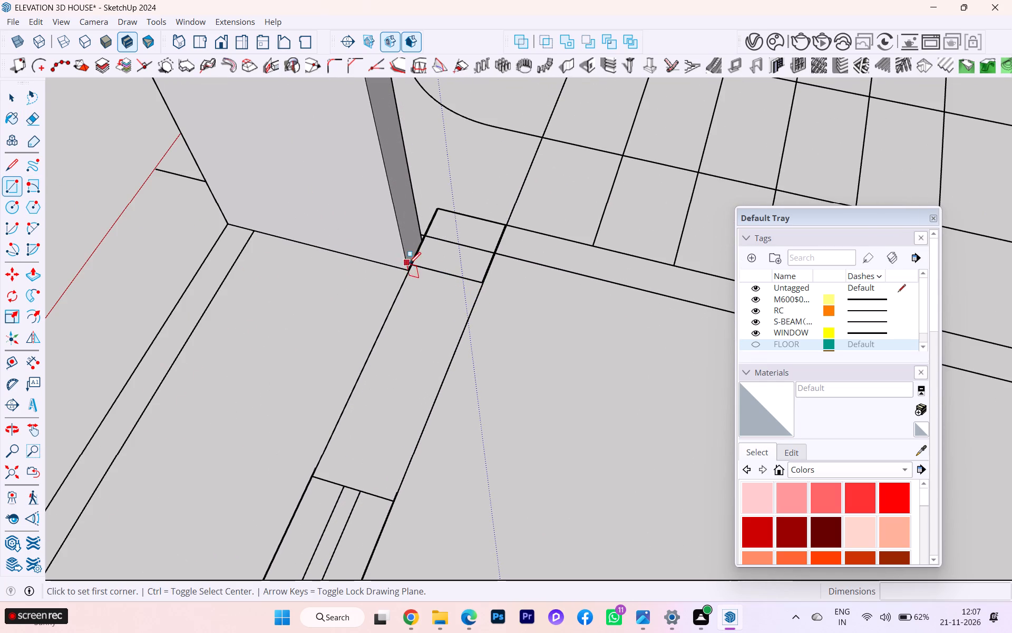
pyautogui.scroll(14, 432, 277)
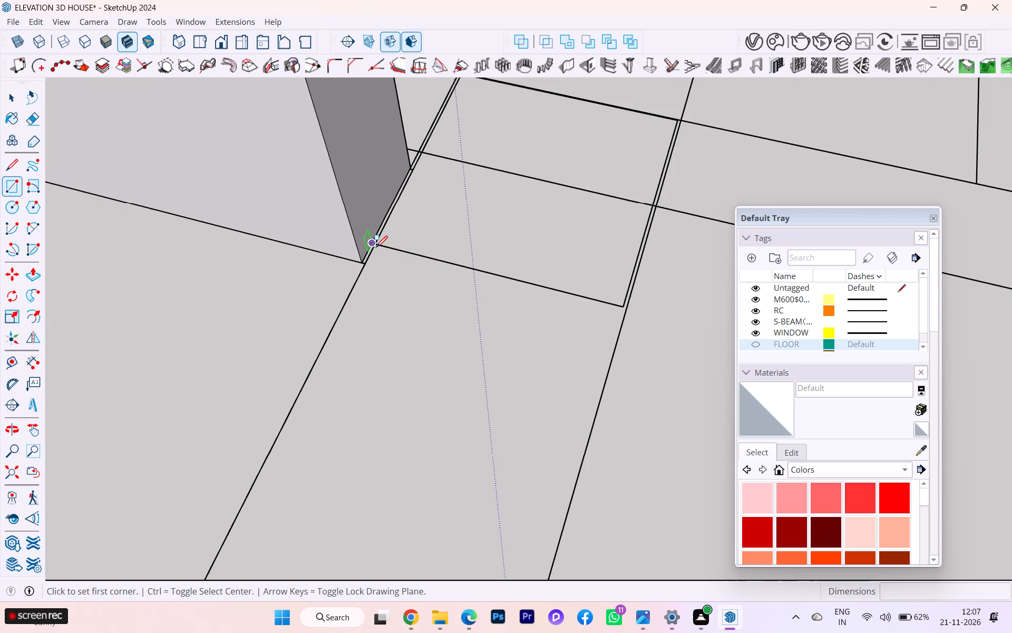
pyautogui.click(375, 246)
pyautogui.scroll(-8, 501, 233)
pyautogui.scroll(1, 473, 229)
pyautogui.scroll(-2, 471, 228)
pyautogui.scroll(1, 449, 202)
pyautogui.scroll(-2, 449, 202)
pyautogui.scroll(1, 449, 202)
pyautogui.scroll(-1, 449, 201)
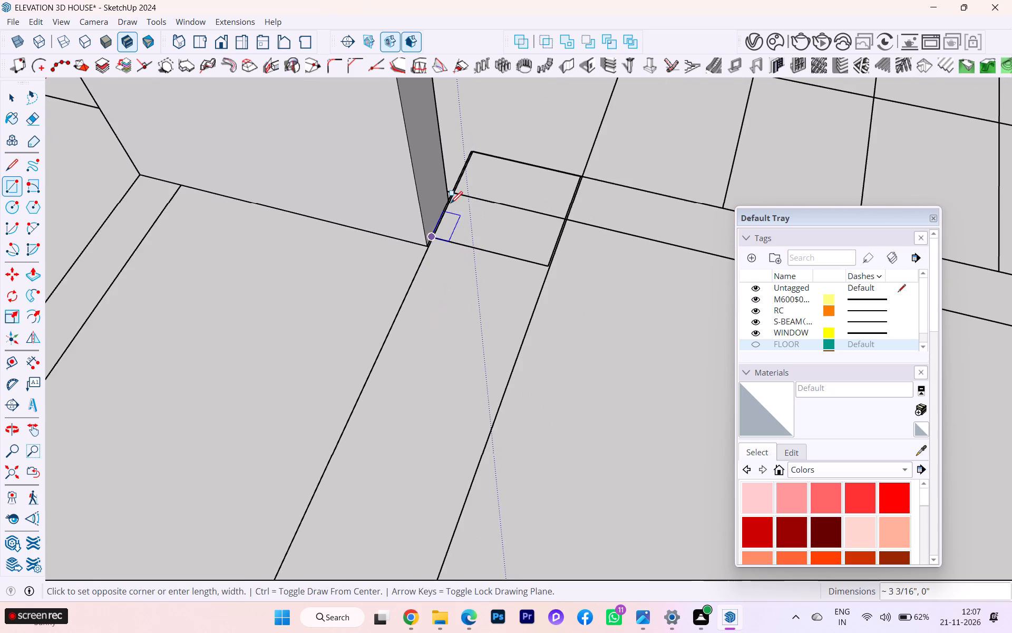
pyautogui.scroll(-1, 451, 203)
pyautogui.scroll(1, 442, 193)
pyautogui.scroll(-6, 442, 193)
pyautogui.scroll(-2, 433, 250)
pyautogui.scroll(1, 433, 252)
pyautogui.scroll(-8, 433, 252)
pyautogui.scroll(-7, 476, 255)
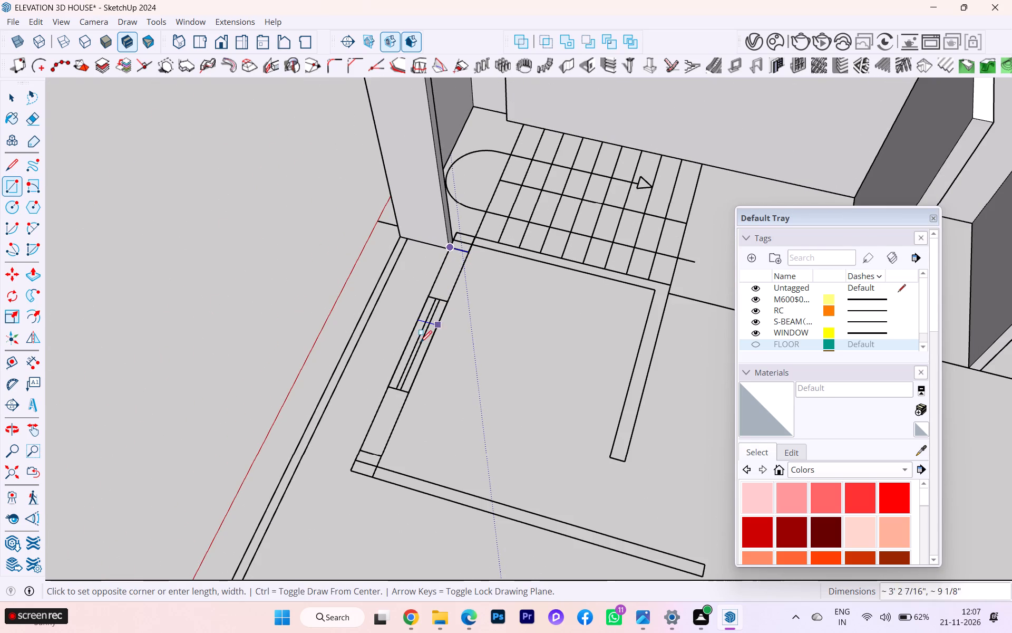
pyautogui.scroll(6, 385, 436)
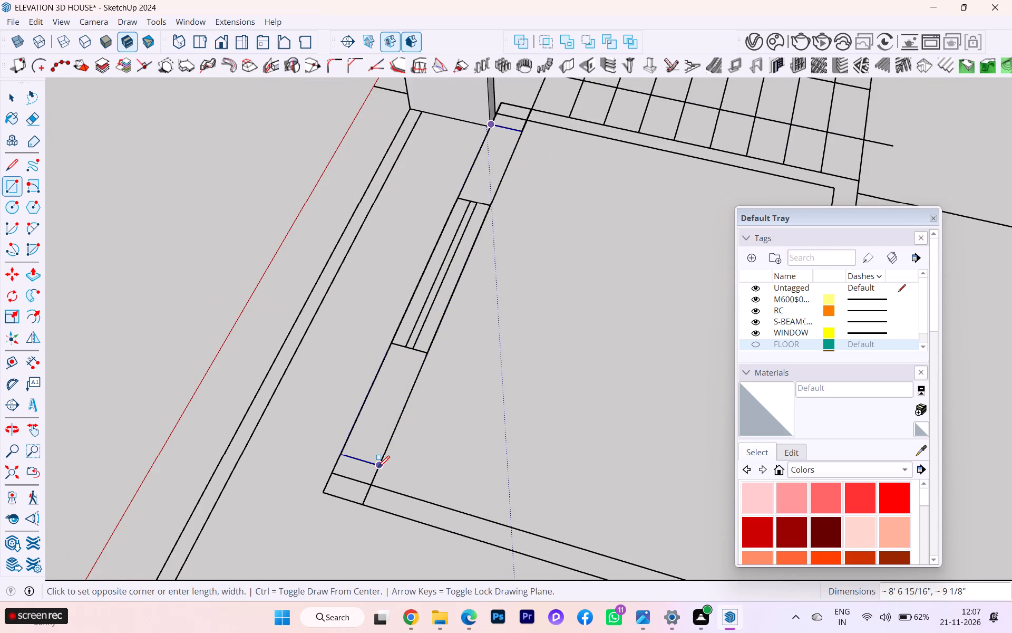
pyautogui.click(378, 467)
# Reverse the new window wall face so its front side points up.
pyautogui.scroll(-3, 548, 238)
pyautogui.moveTo(556, 236); pyautogui.dragTo(479, 284, button='middle')
pyautogui.scroll(-3, 492, 318)
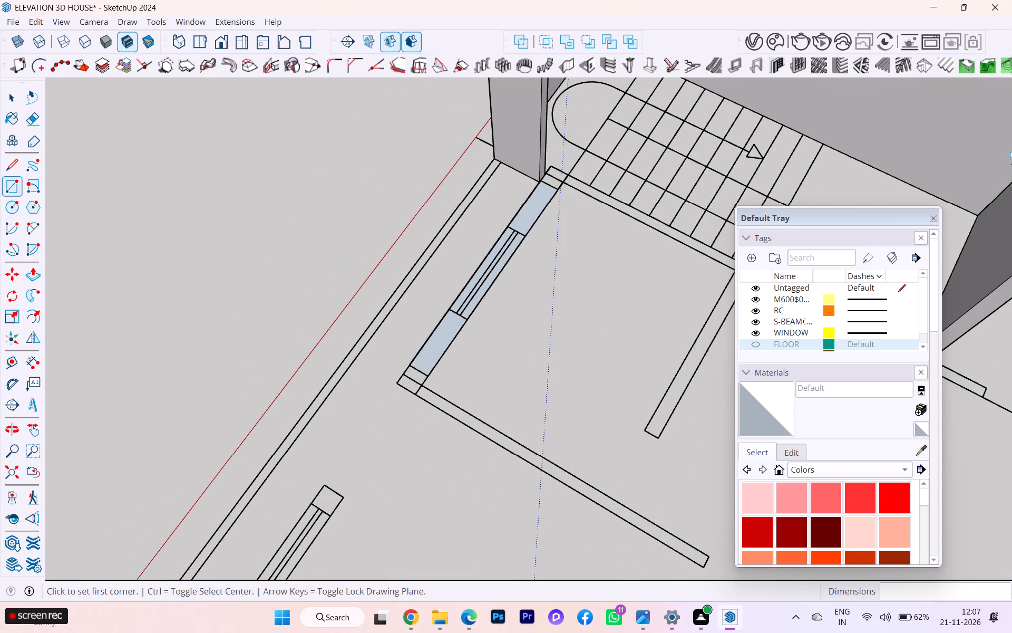
pyautogui.click(15, 107)
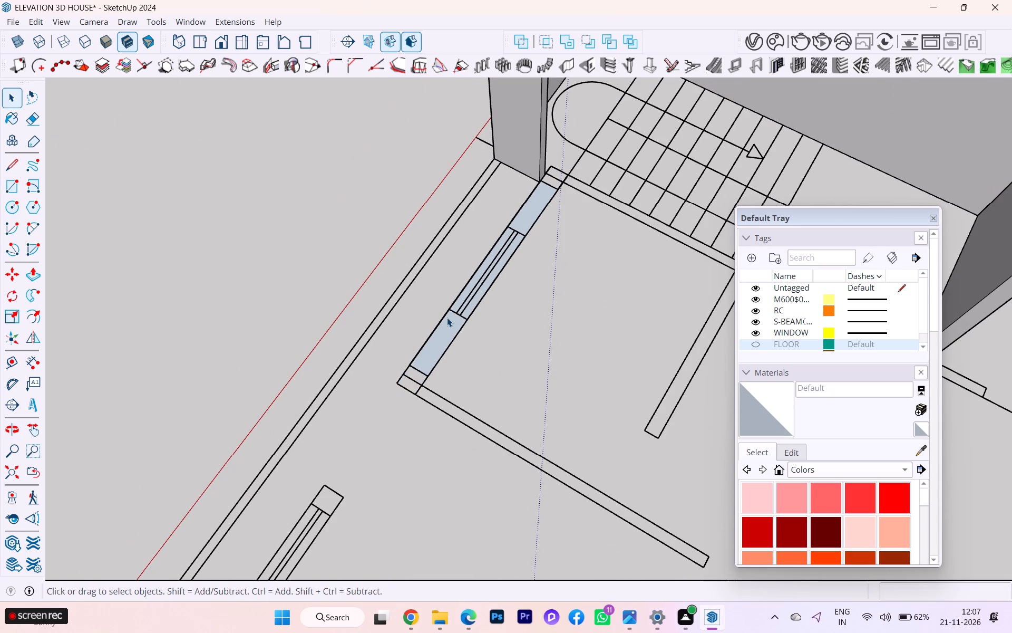
pyautogui.click(447, 318)
pyautogui.rightClick(447, 318)
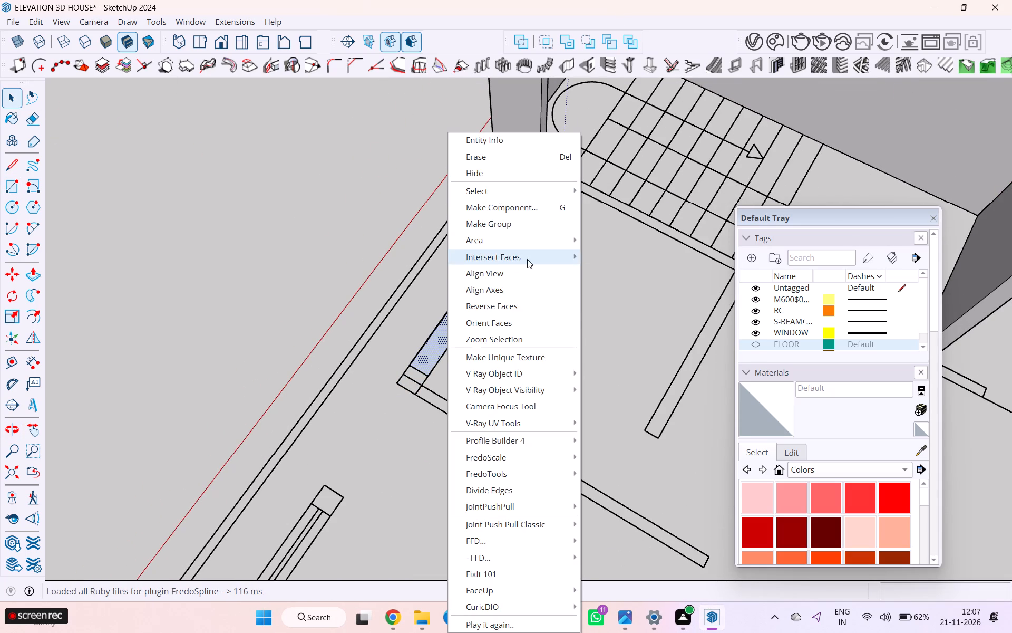
pyautogui.click(509, 311)
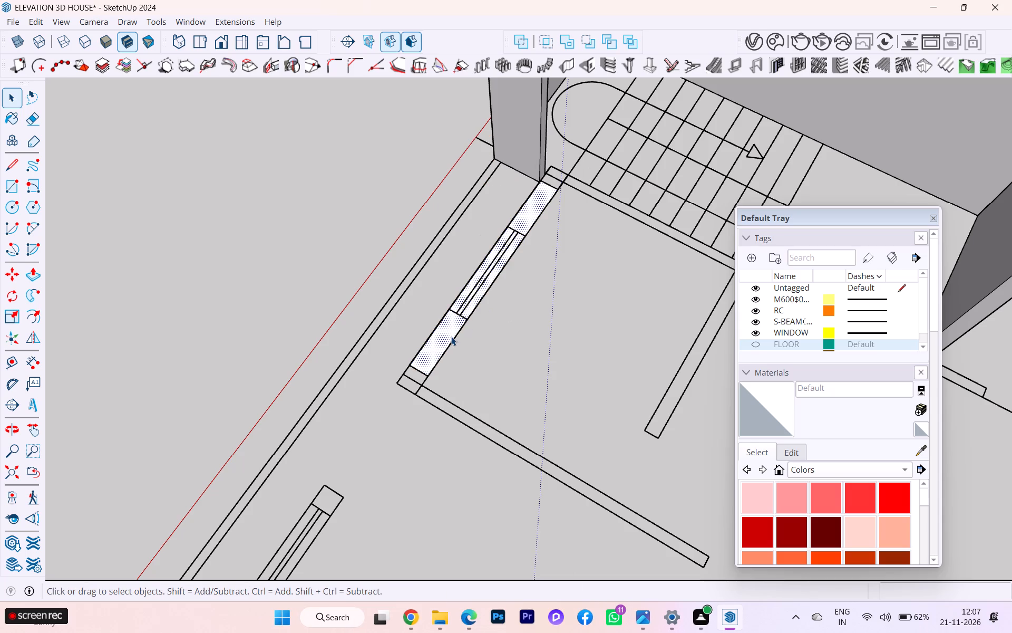
# Pull the window wall face up 10' to match the top of the existing walls.
pyautogui.press('p')
pyautogui.press('Return')
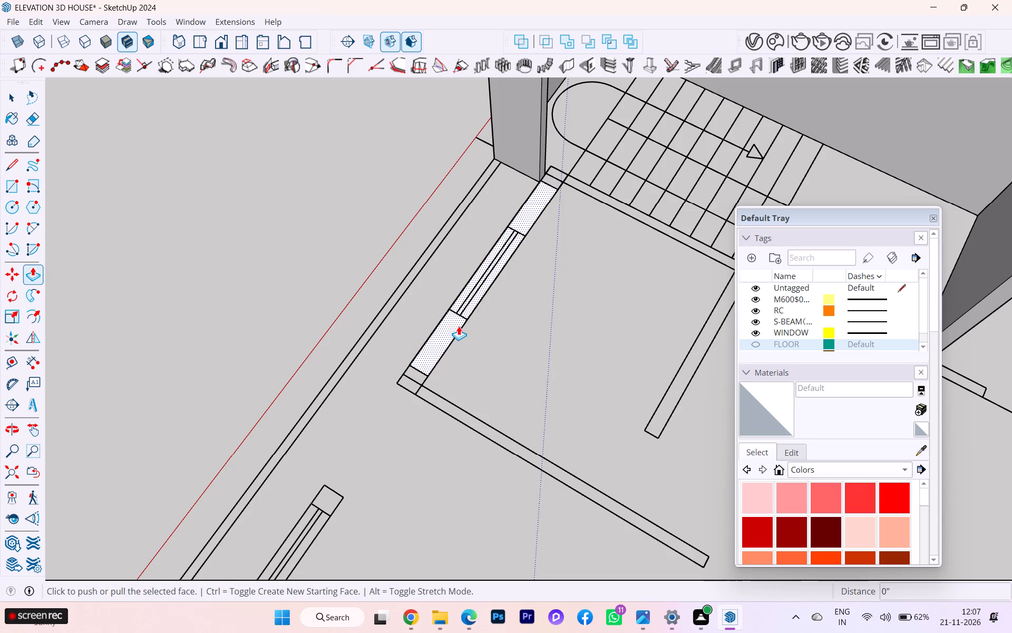
pyautogui.click(459, 326)
pyautogui.scroll(-4, 510, 295)
pyautogui.scroll(2, 515, 313)
pyautogui.scroll(-3, 515, 314)
pyautogui.scroll(1, 515, 314)
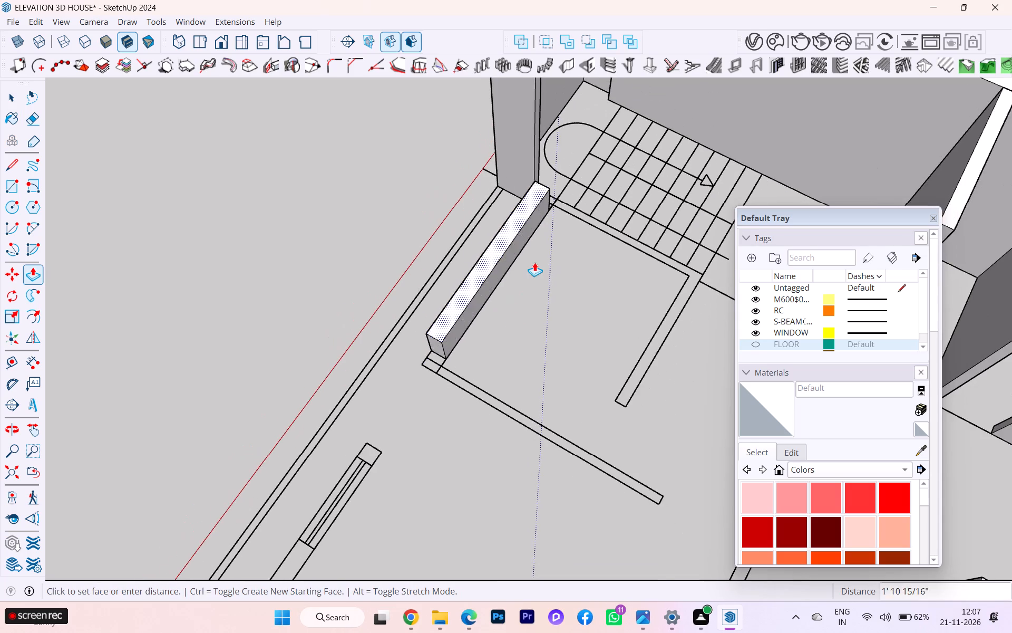
pyautogui.scroll(-2, 537, 260)
pyautogui.scroll(1, 537, 260)
pyautogui.scroll(-5, 537, 260)
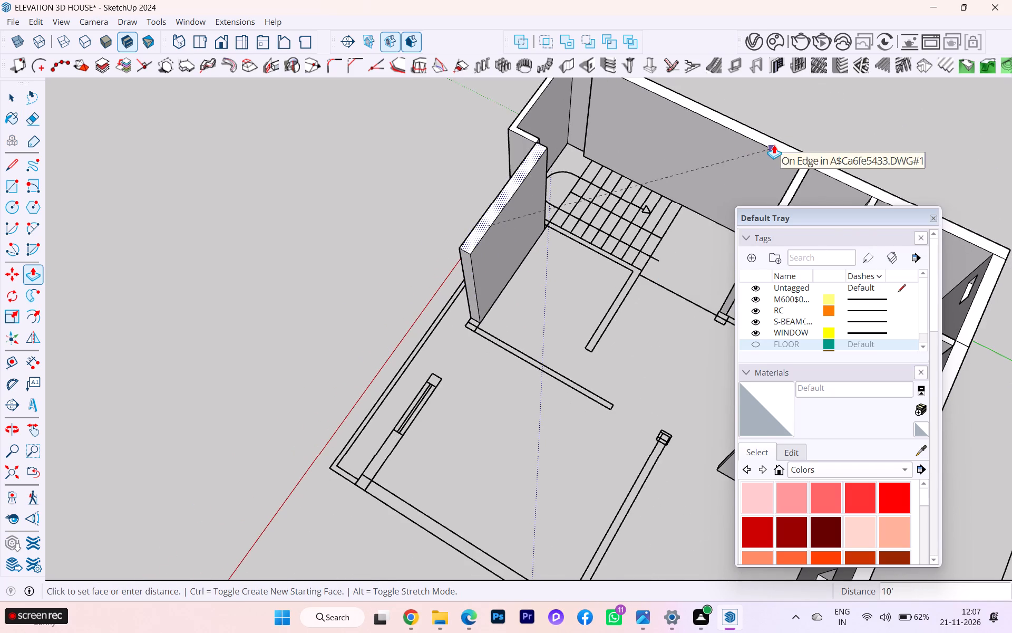
pyautogui.click(774, 145)
# Draw a rectangle about 9 1/8" by 9 1/16" over the plan's corner square between the window wall and the staircase.
pyautogui.scroll(-6, 542, 218)
pyautogui.moveTo(578, 214); pyautogui.dragTo(396, 274, button='middle')
pyautogui.scroll(3, 571, 219)
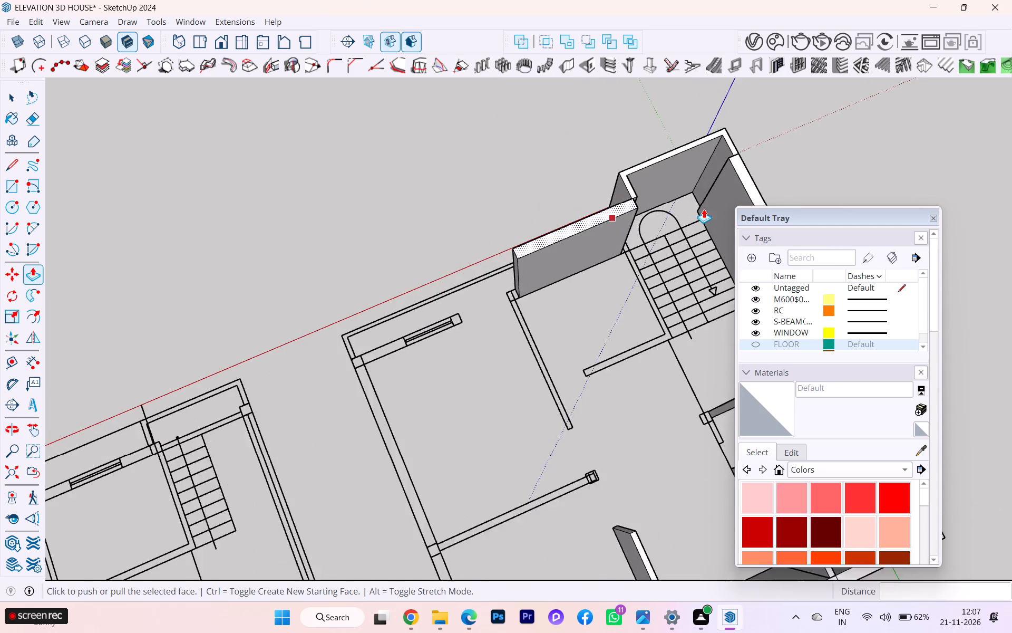
pyautogui.scroll(3, 704, 209)
pyautogui.scroll(-1, 680, 207)
pyautogui.scroll(1, 679, 207)
pyautogui.scroll(-1, 679, 207)
pyautogui.scroll(3, 679, 207)
pyautogui.scroll(-1, 651, 204)
pyautogui.moveTo(639, 206); pyautogui.dragTo(367, 151, button='middle')
pyautogui.scroll(1, 546, 193)
pyautogui.scroll(-6, 424, 175)
pyautogui.scroll(6, 644, 299)
pyautogui.scroll(-1, 644, 299)
pyautogui.scroll(2, 644, 299)
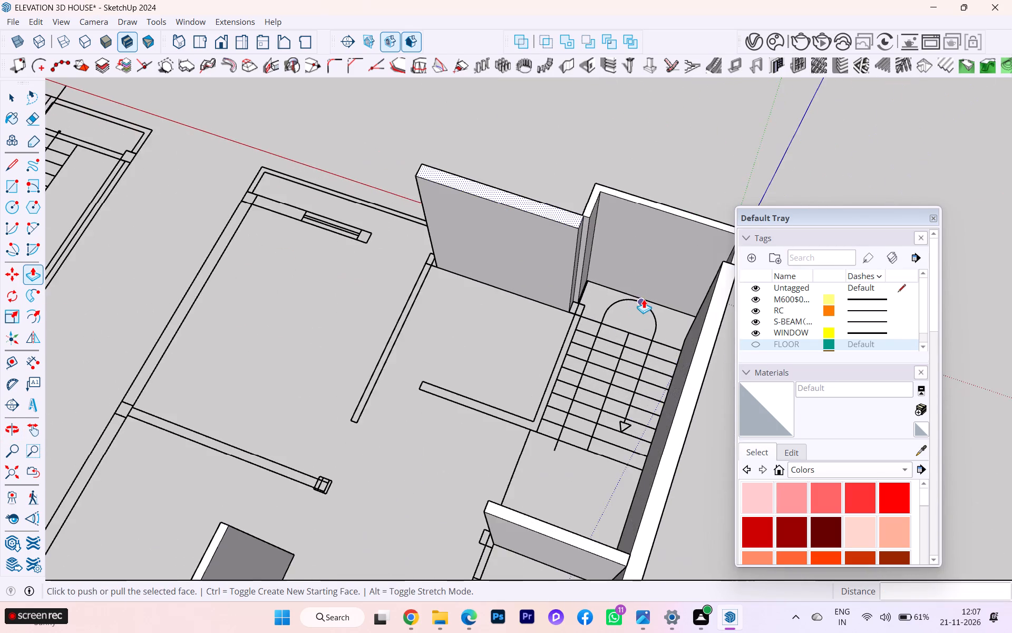
pyautogui.scroll(3, 644, 299)
pyautogui.scroll(2, 431, 227)
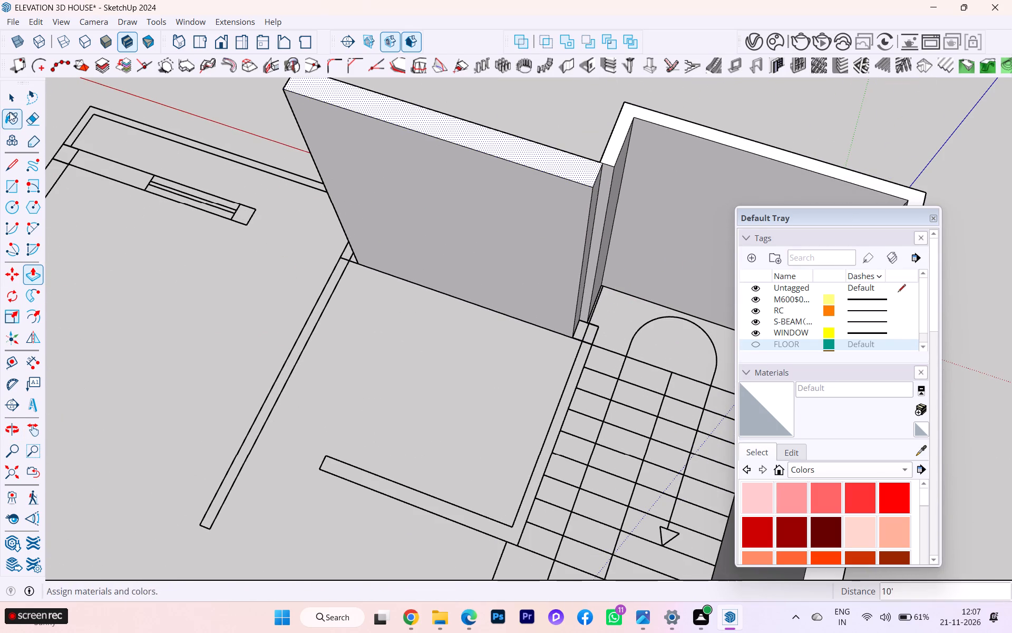
pyautogui.click(7, 88)
pyautogui.click(11, 189)
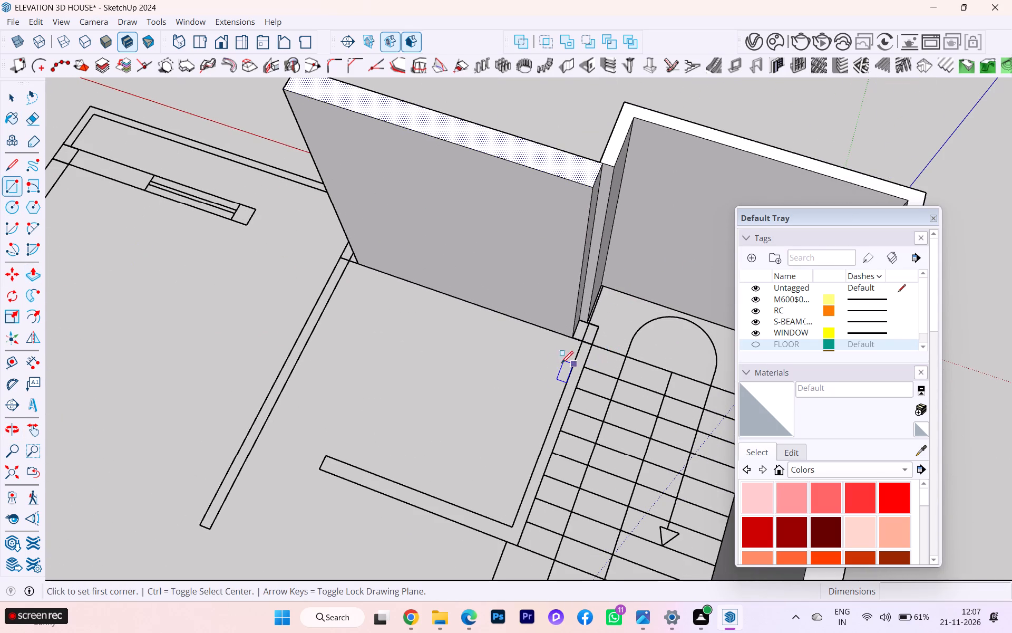
pyautogui.scroll(4, 561, 361)
pyautogui.scroll(3, 586, 312)
pyautogui.scroll(8, 636, 306)
pyautogui.scroll(1, 562, 291)
pyautogui.scroll(-1, 562, 291)
pyautogui.scroll(8, 562, 291)
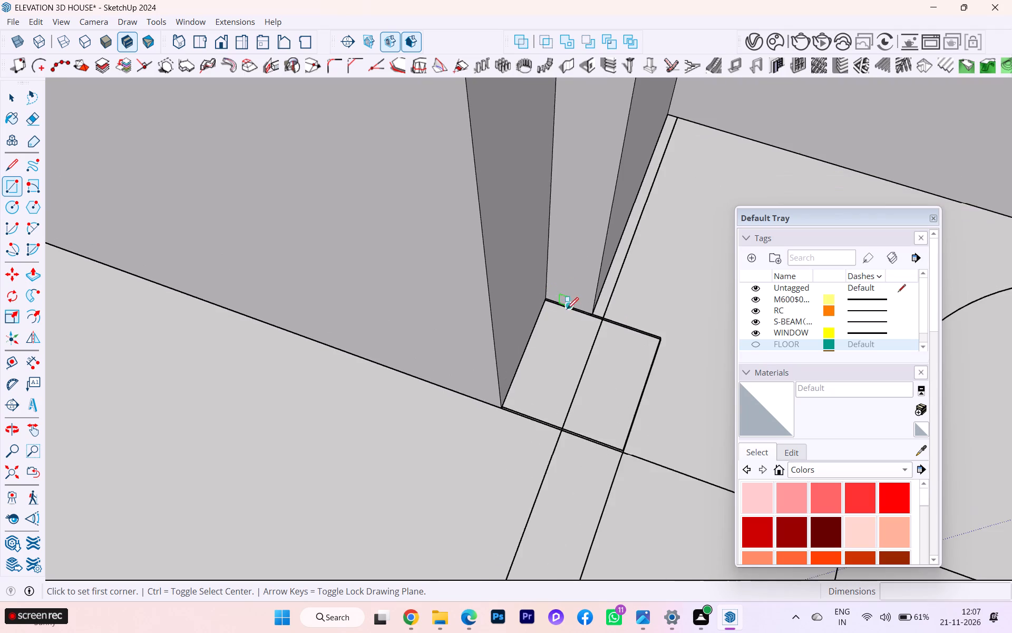
pyautogui.scroll(8, 567, 309)
pyautogui.click(508, 282)
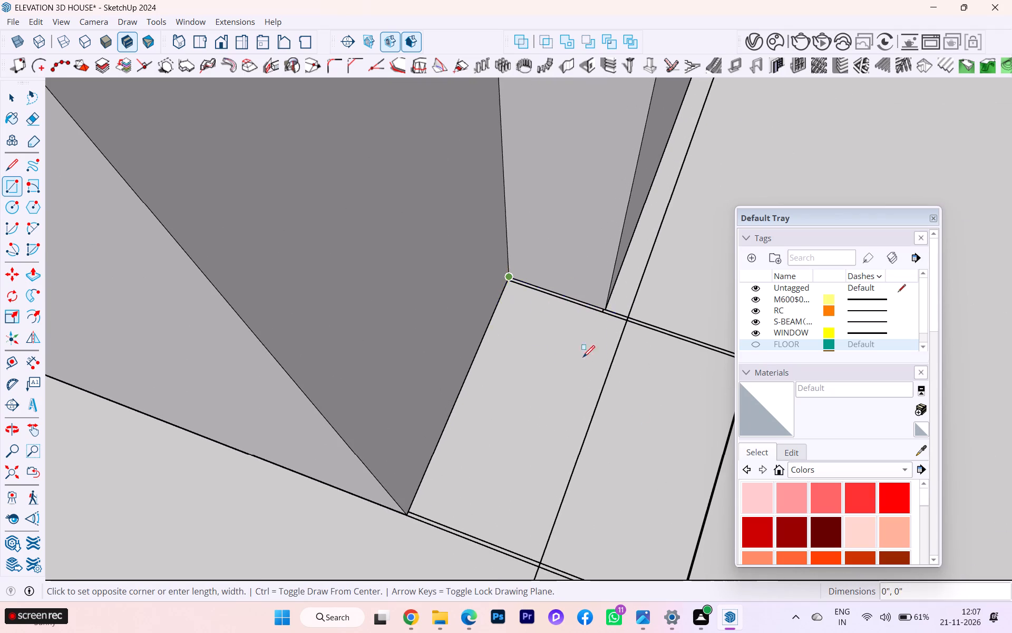
pyautogui.scroll(-7, 595, 395)
pyautogui.scroll(3, 645, 540)
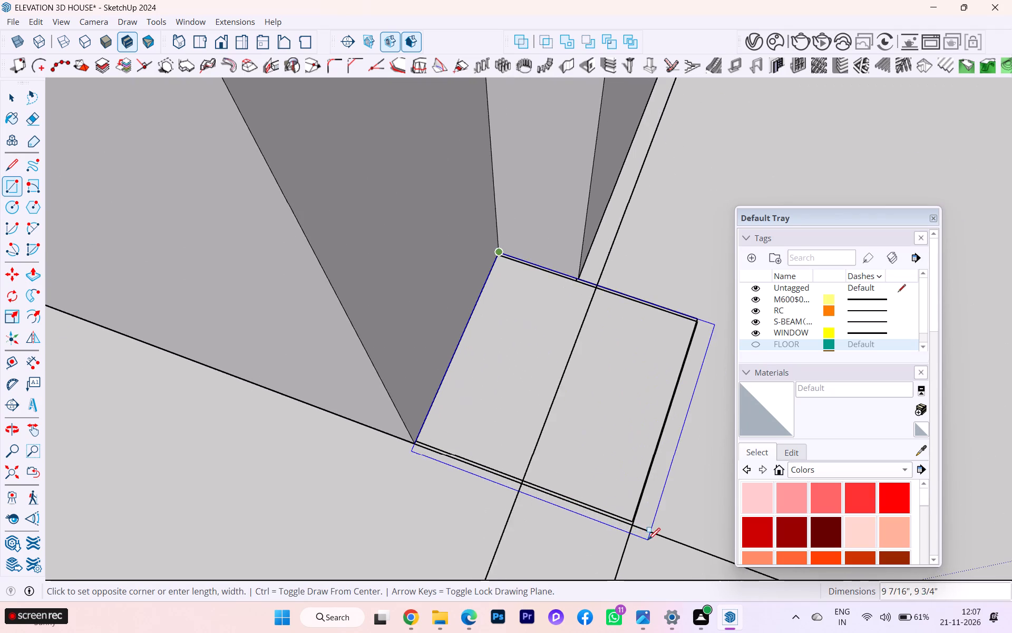
pyautogui.scroll(2, 643, 534)
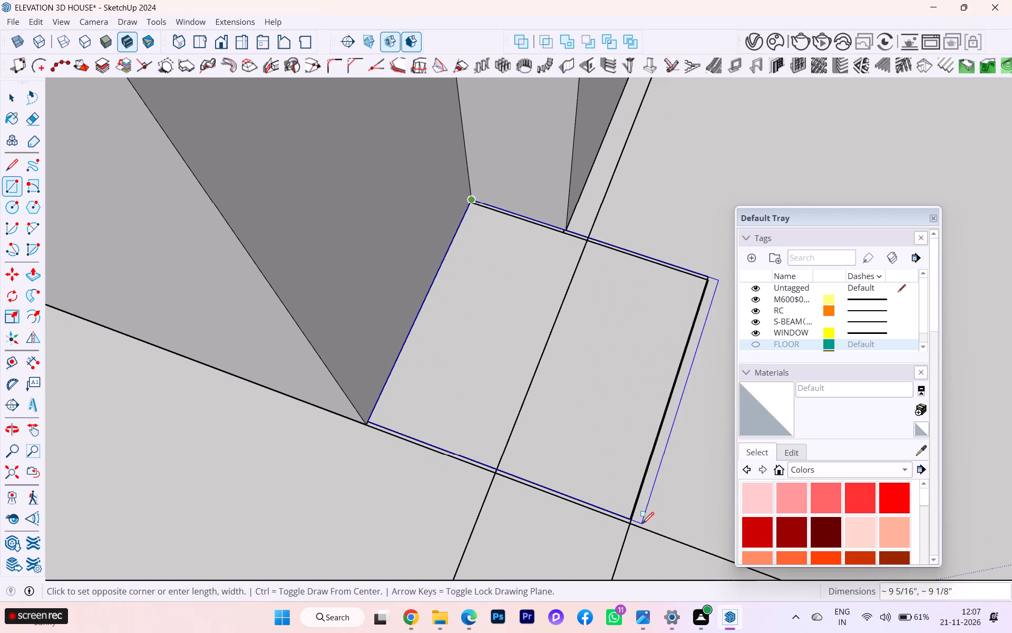
pyautogui.click(628, 527)
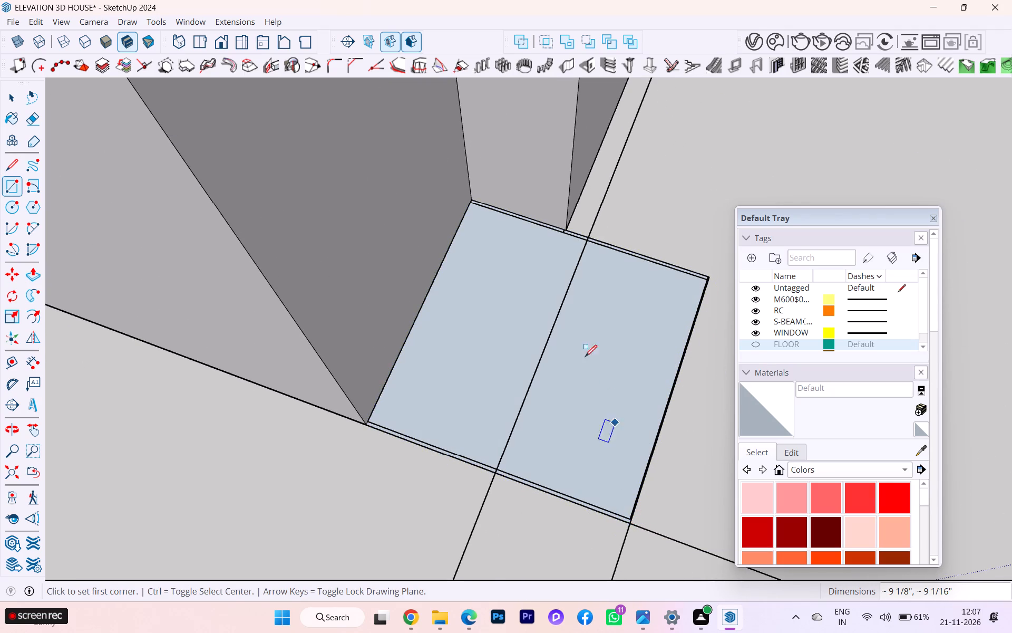
# Reverse the small corner square's face so its front side points up.
pyautogui.scroll(-15, 583, 356)
pyautogui.moveTo(529, 403); pyautogui.dragTo(637, 385, button='middle')
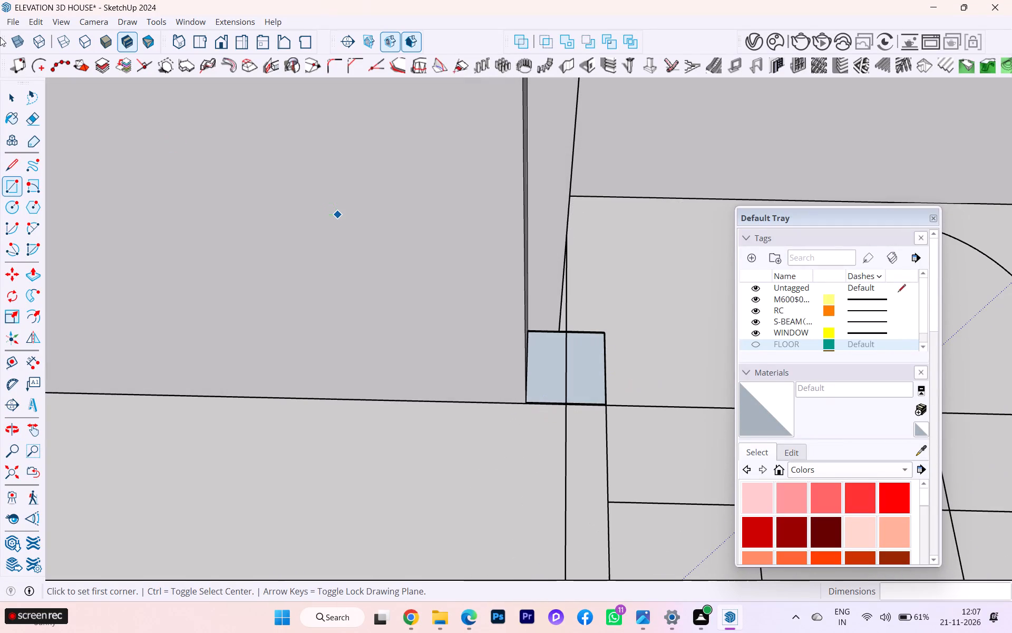
pyautogui.click(10, 100)
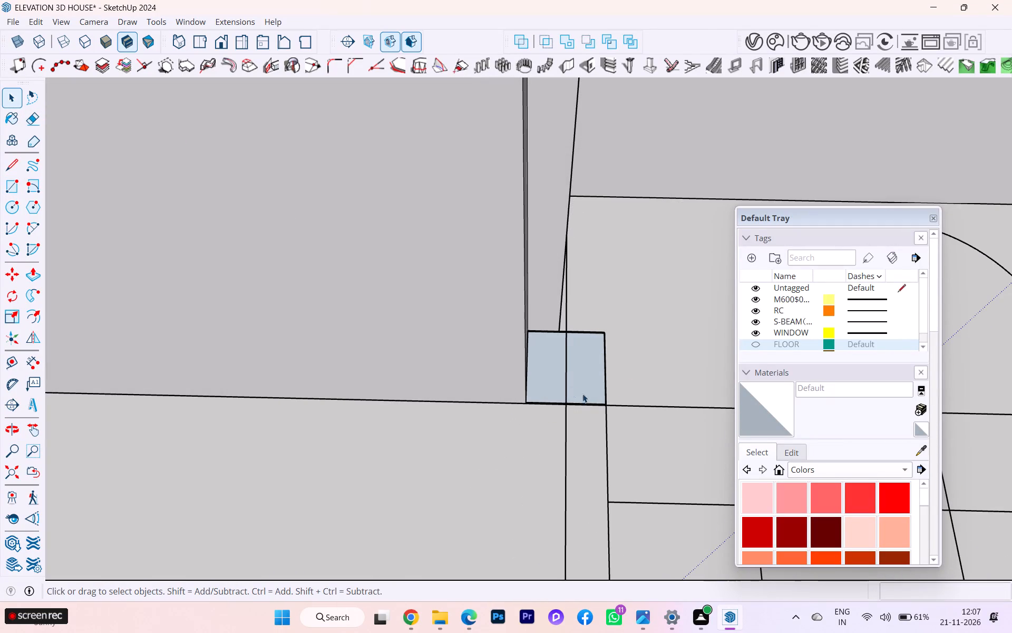
pyautogui.rightClick(571, 388)
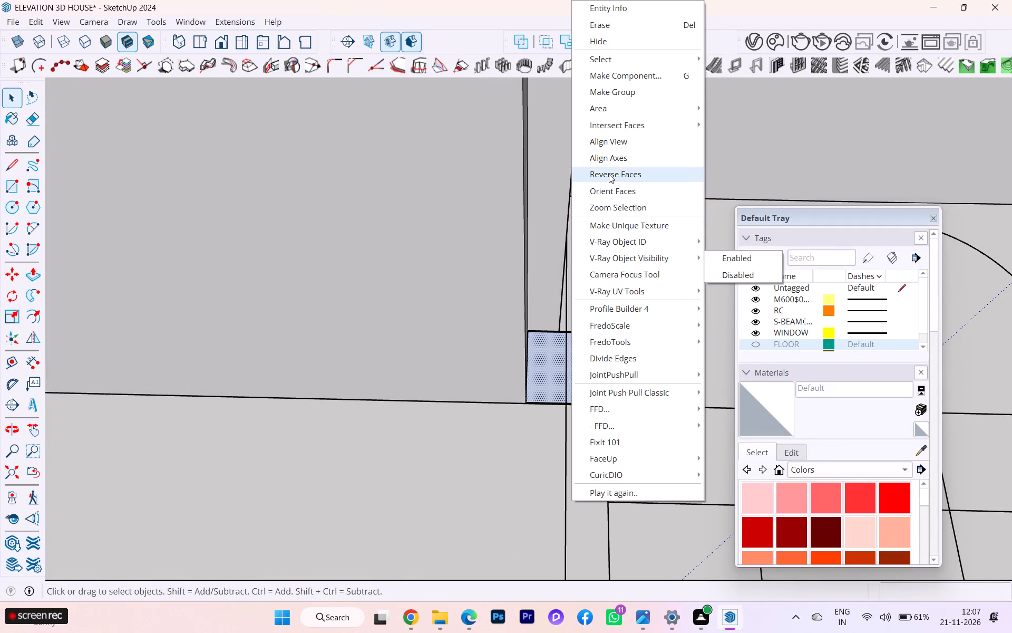
pyautogui.click(609, 173)
# Pull the corner square up 10' to the top edge of the adjoining window wall.
pyautogui.press('p')
pyautogui.press('Return')
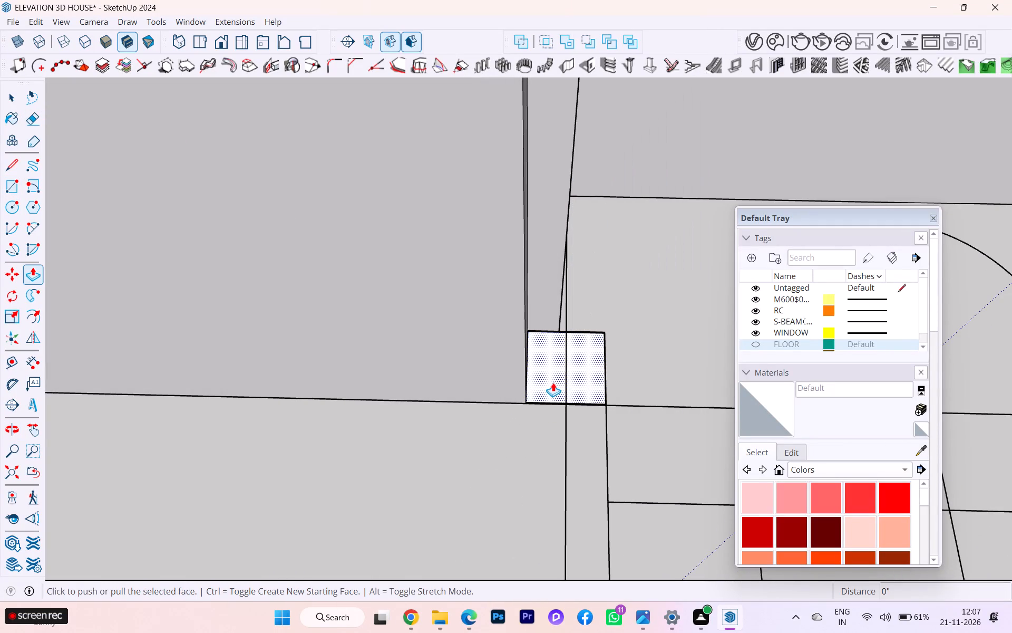
pyautogui.click(553, 382)
pyautogui.scroll(-1, 571, 371)
pyautogui.scroll(2, 571, 376)
pyautogui.scroll(-3, 571, 377)
pyautogui.scroll(3, 568, 387)
pyautogui.scroll(-1, 567, 391)
pyautogui.scroll(2, 551, 439)
pyautogui.scroll(-2, 551, 440)
pyautogui.scroll(3, 551, 440)
pyautogui.scroll(-7, 551, 440)
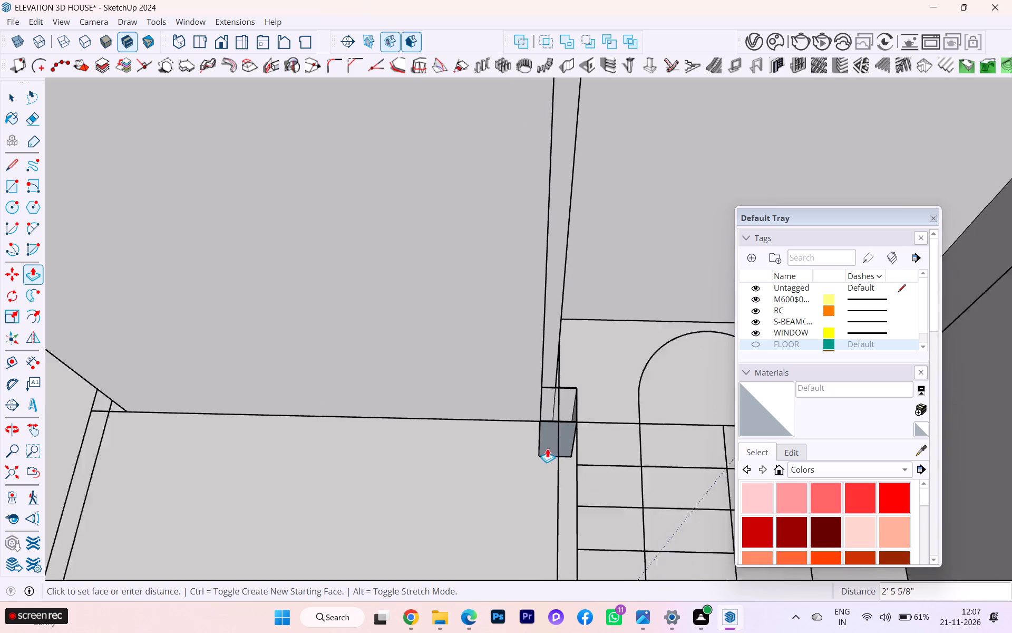
pyautogui.scroll(-6, 547, 448)
pyautogui.scroll(3, 549, 467)
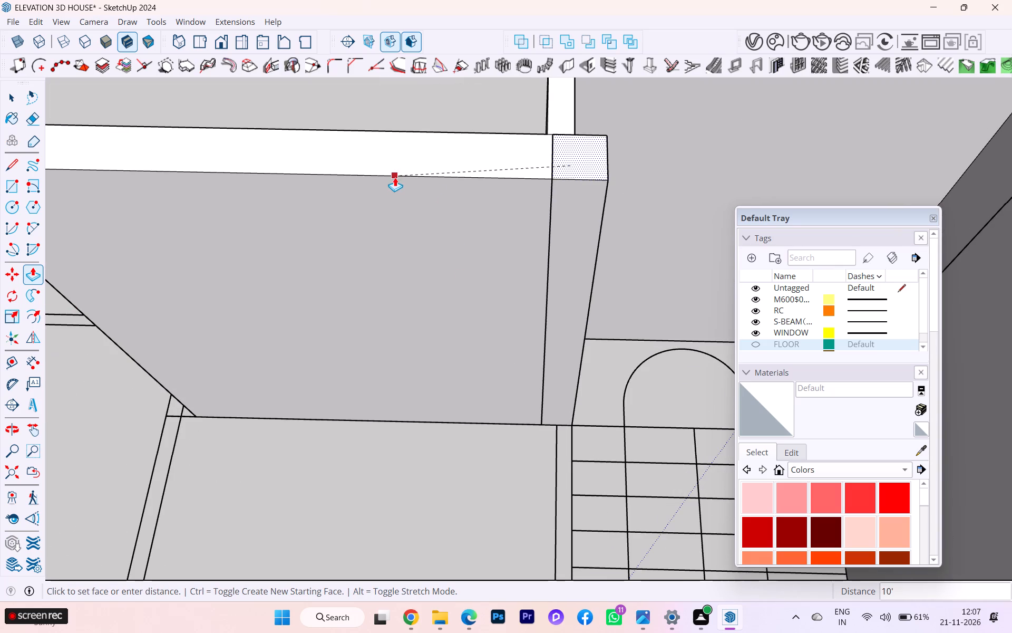
pyautogui.click(395, 176)
# Erase the seam edges between the corner block and the window wall, on the top and the room-side face.
pyautogui.scroll(-3, 645, 188)
pyautogui.moveTo(617, 210); pyautogui.dragTo(718, 205, button='middle')
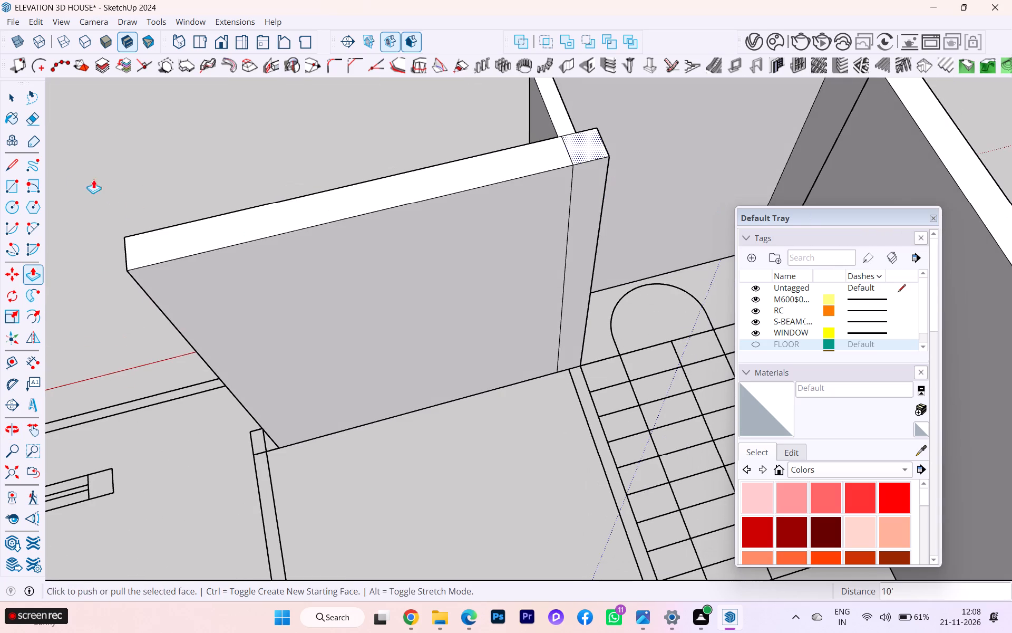
pyautogui.click(37, 120)
pyautogui.scroll(1, 692, 166)
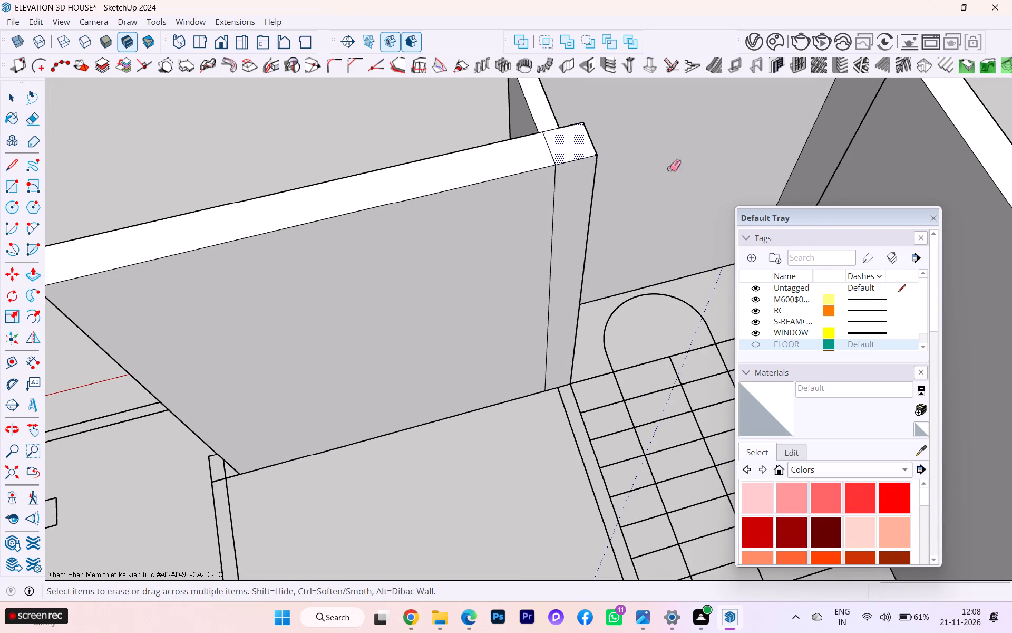
pyautogui.click(550, 151)
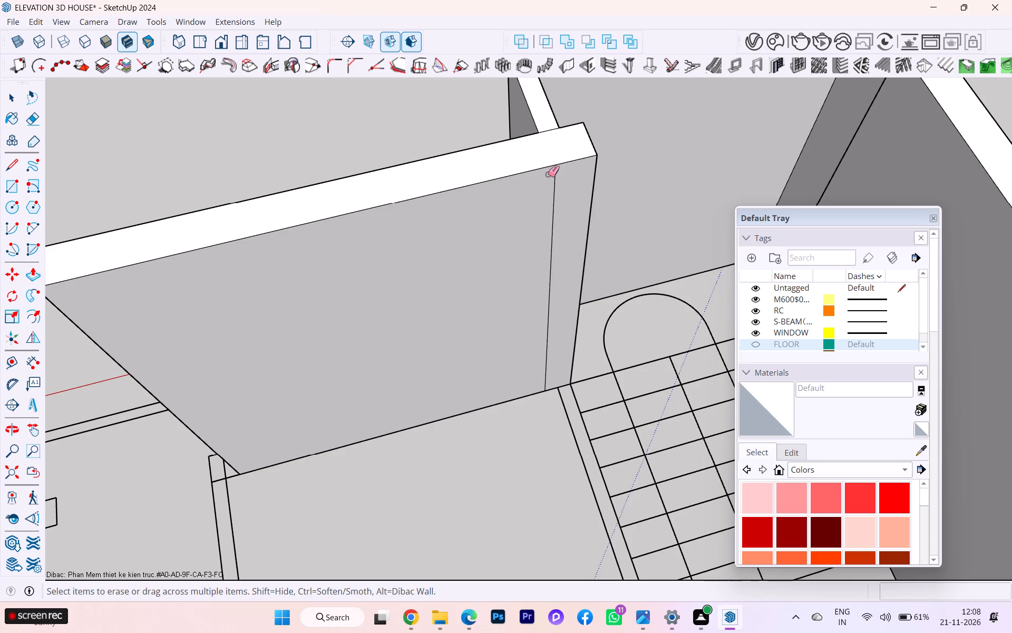
pyautogui.click(553, 180)
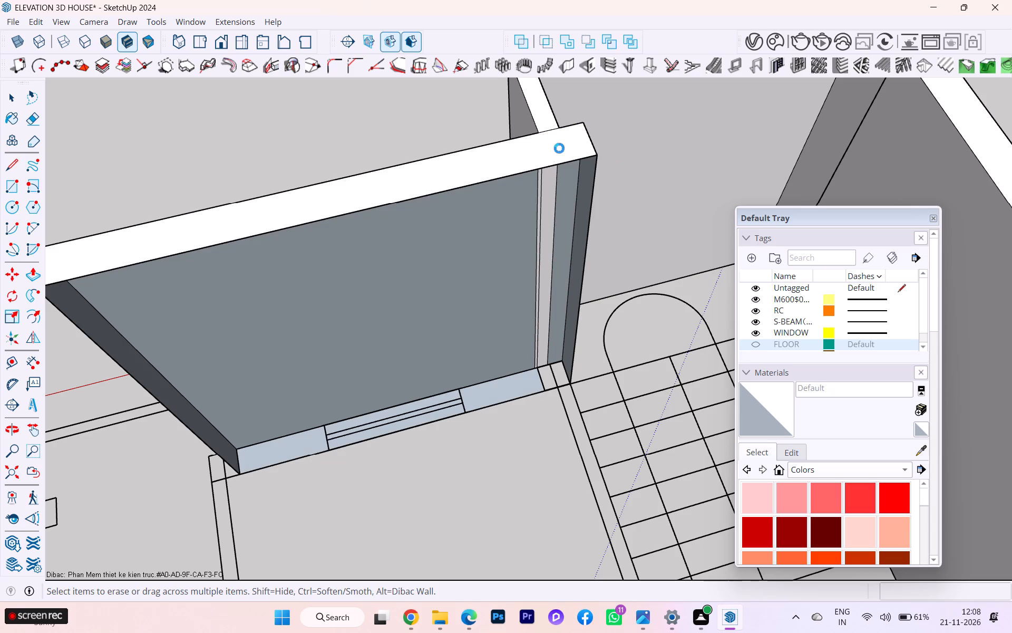
# Undo the last erasure on the window wall's room-side face, restoring the seam edge beside the corner block.
pyautogui.hotkey('ctrl', 'z')
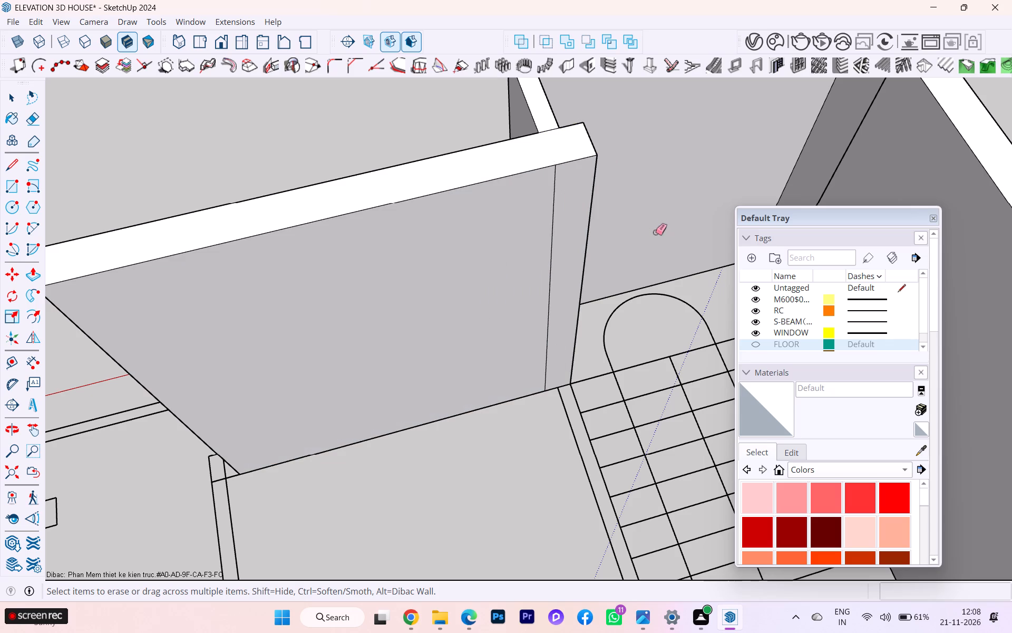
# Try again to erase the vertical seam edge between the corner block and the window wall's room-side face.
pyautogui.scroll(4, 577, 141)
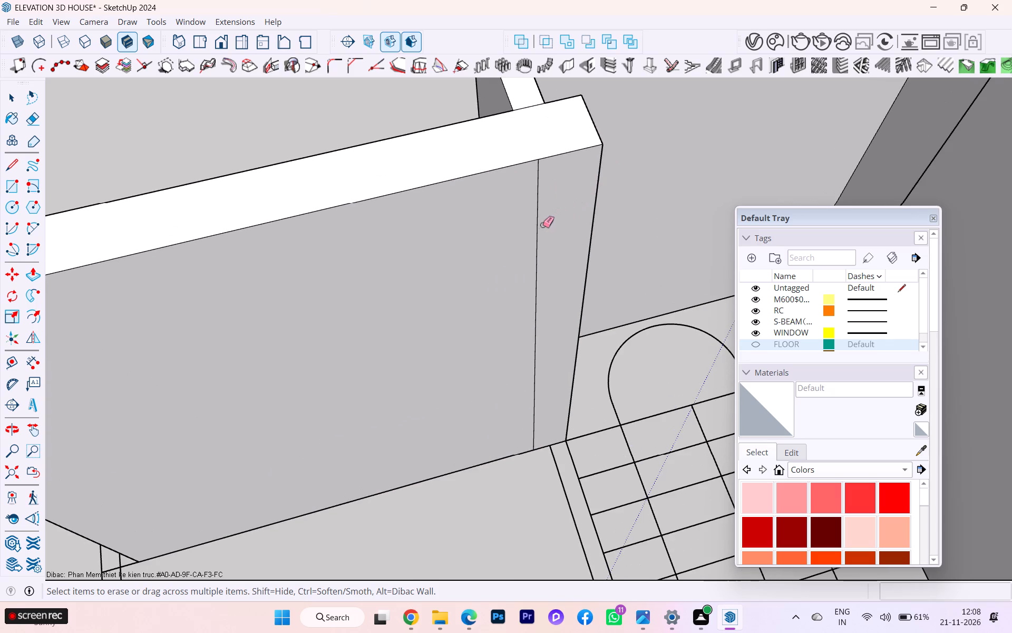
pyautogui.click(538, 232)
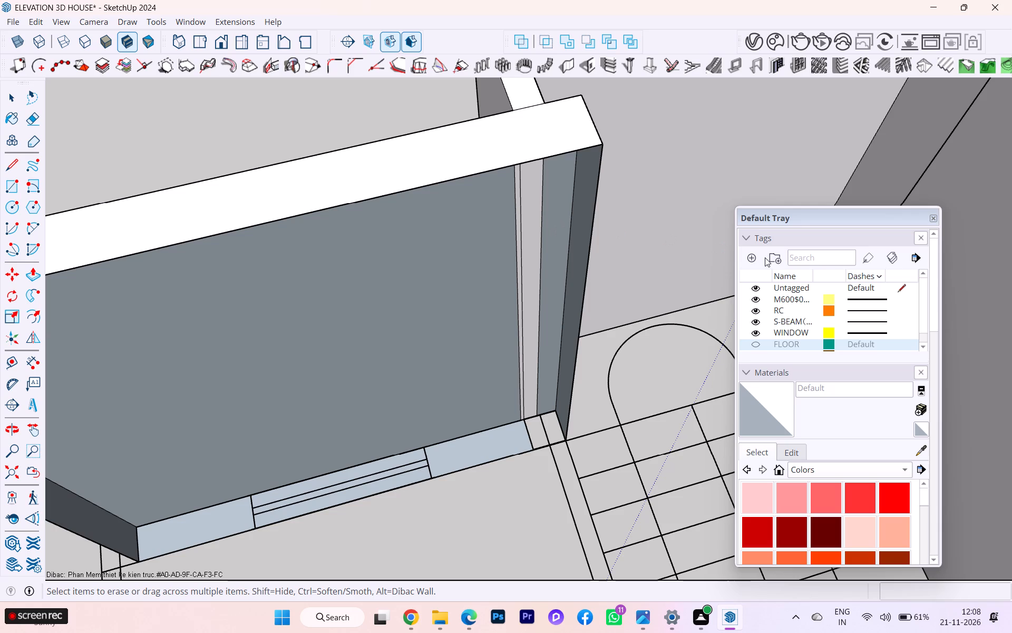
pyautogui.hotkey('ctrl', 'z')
# Draw a 9" by 9" rectangle over the plan's column square at the free end of the partition wall nearest the staircase.
pyautogui.scroll(-4, 481, 185)
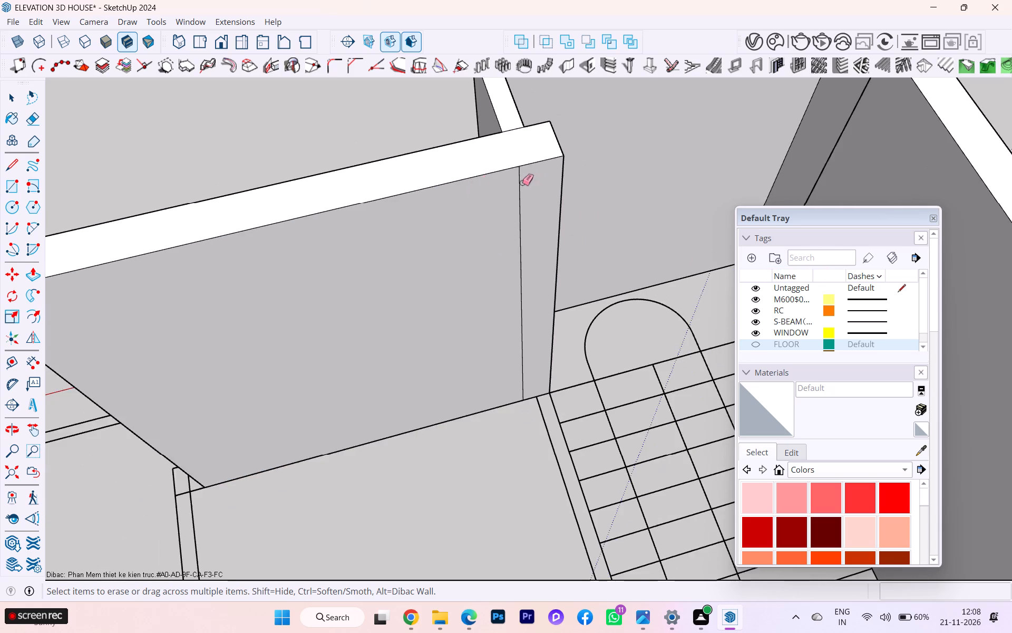
pyautogui.scroll(-17, 524, 185)
pyautogui.moveTo(473, 193); pyautogui.dragTo(595, 167, button='middle')
pyautogui.scroll(-4, 312, 271)
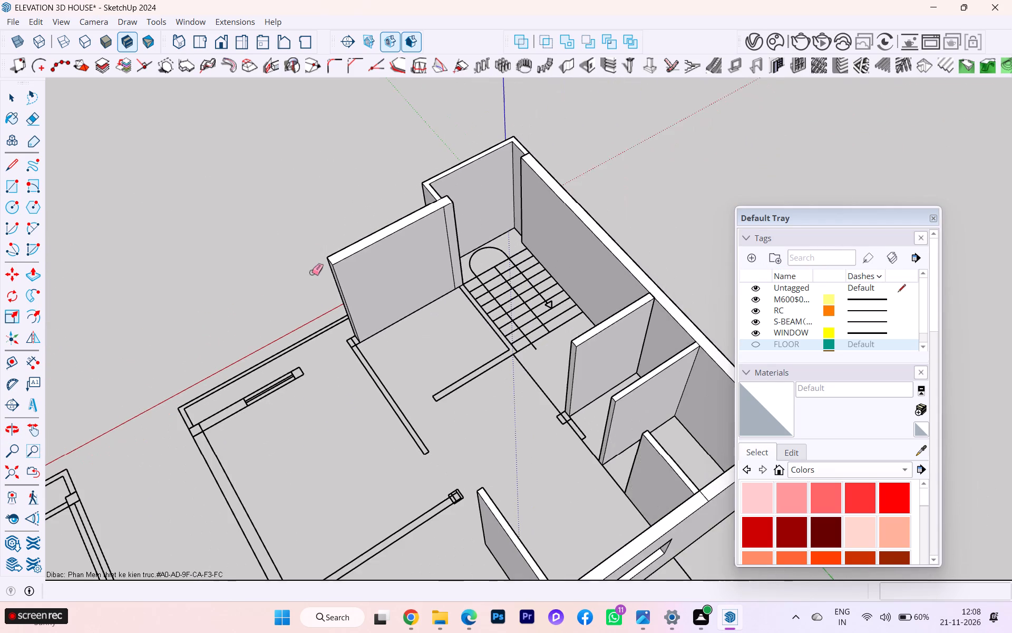
pyautogui.scroll(1, 315, 276)
pyautogui.scroll(-2, 354, 406)
pyautogui.scroll(3, 358, 404)
pyautogui.scroll(-4, 358, 398)
pyautogui.moveTo(360, 394); pyautogui.dragTo(750, 394, button='middle')
pyautogui.scroll(-3, 387, 369)
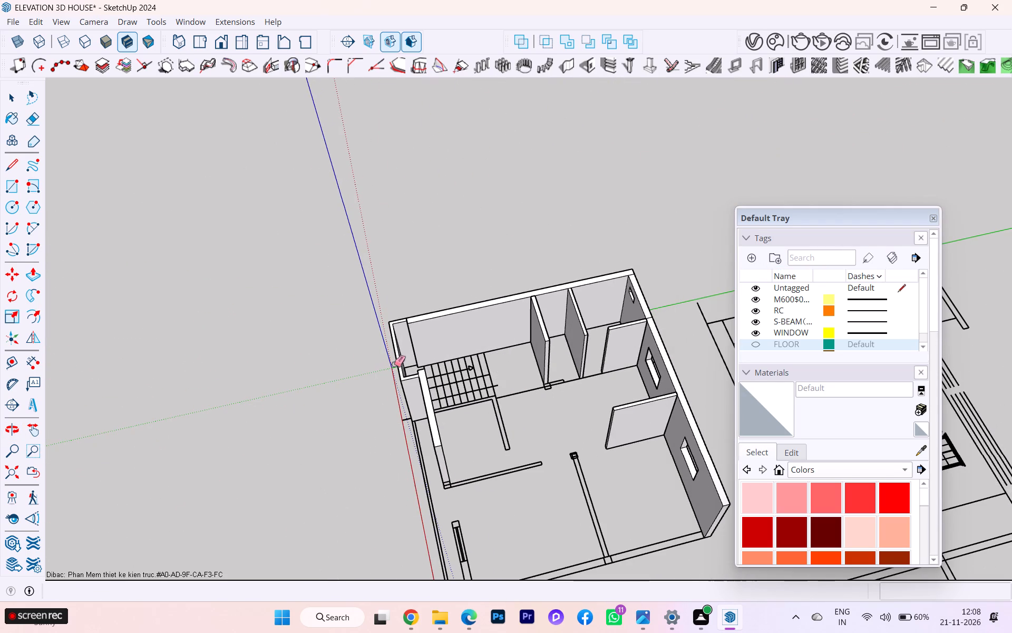
pyautogui.click(0, 112)
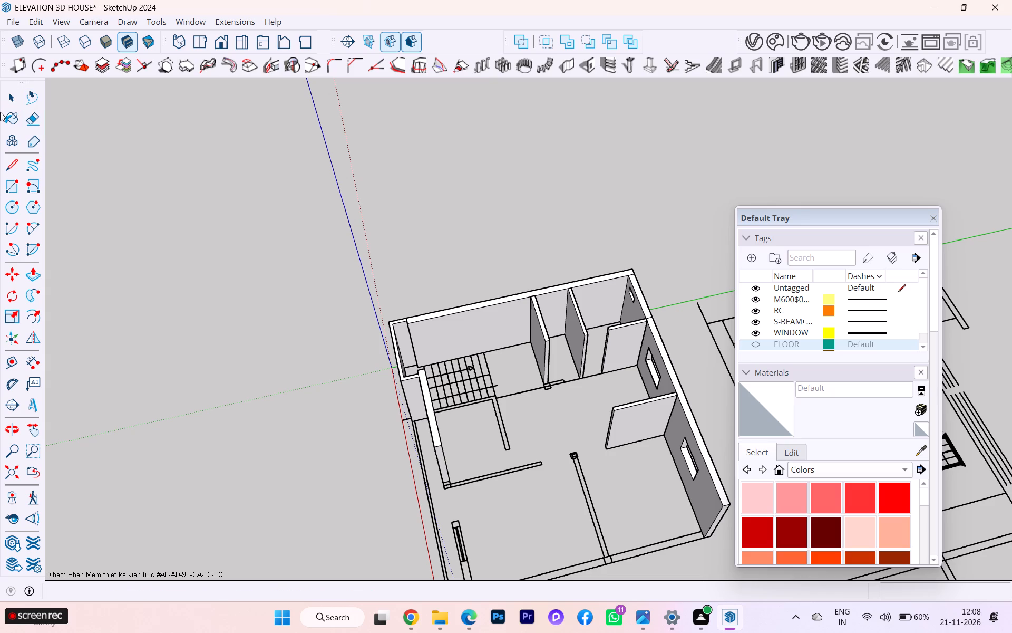
pyautogui.click(7, 103)
pyautogui.click(188, 251)
pyautogui.scroll(4, 628, 350)
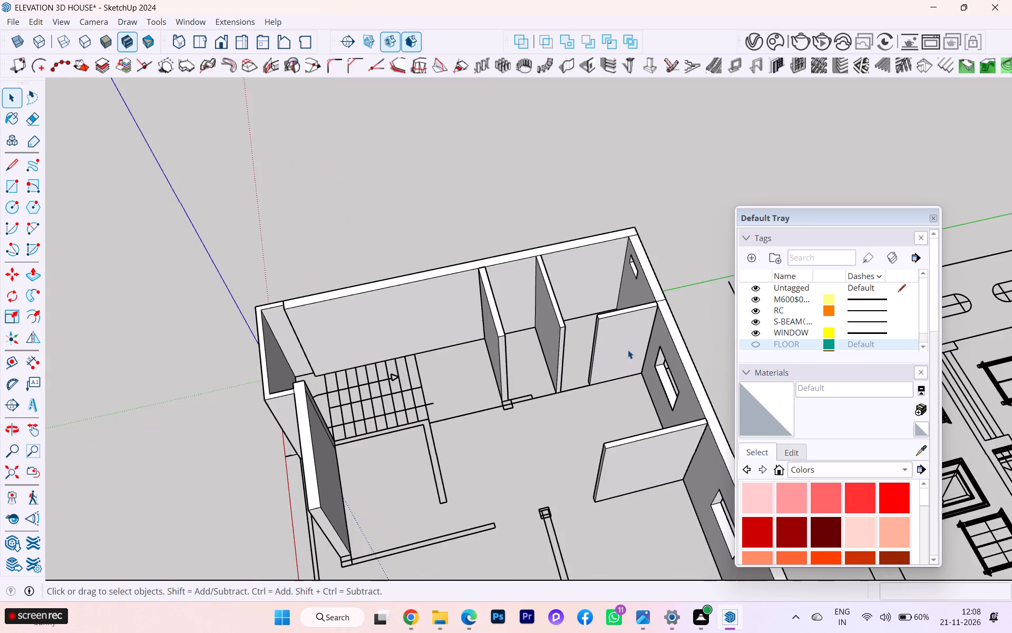
pyautogui.scroll(2, 545, 344)
pyautogui.scroll(-4, 290, 359)
pyautogui.scroll(1, 265, 361)
pyautogui.scroll(-1, 265, 361)
pyautogui.scroll(4, 465, 414)
pyautogui.scroll(-1, 469, 425)
pyautogui.scroll(1, 468, 427)
pyautogui.scroll(3, 405, 424)
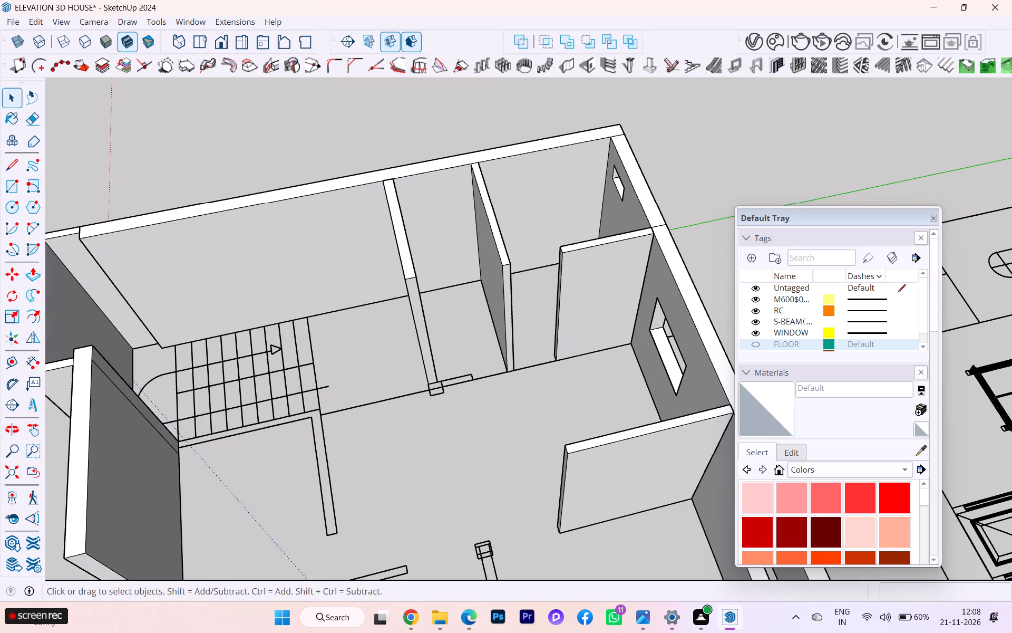
pyautogui.click(14, 187)
pyautogui.scroll(9, 385, 420)
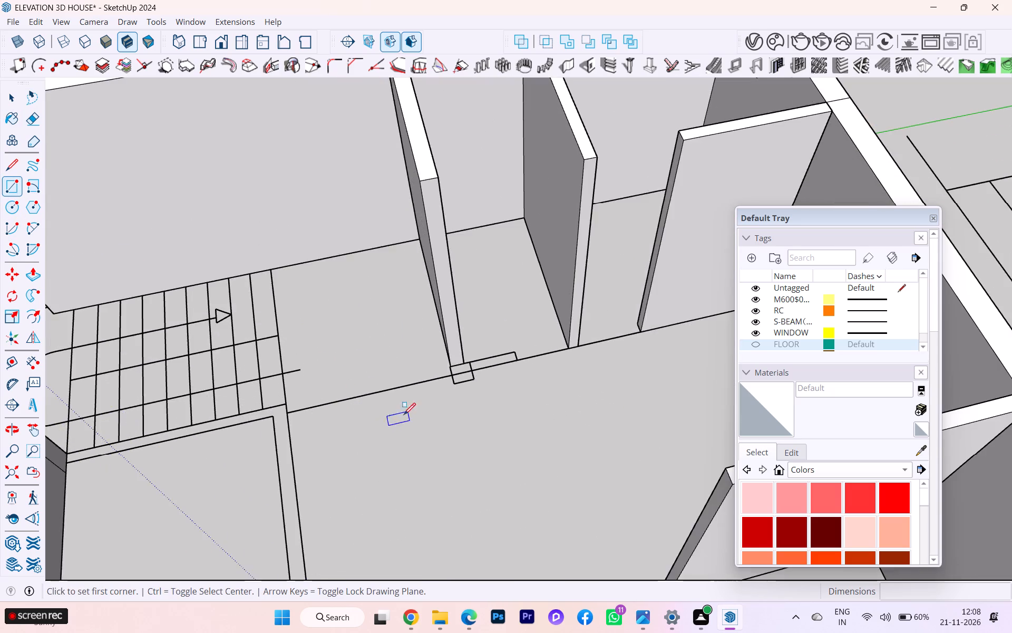
pyautogui.scroll(7, 426, 397)
pyautogui.scroll(-2, 449, 380)
pyautogui.scroll(2, 467, 368)
pyautogui.click(464, 352)
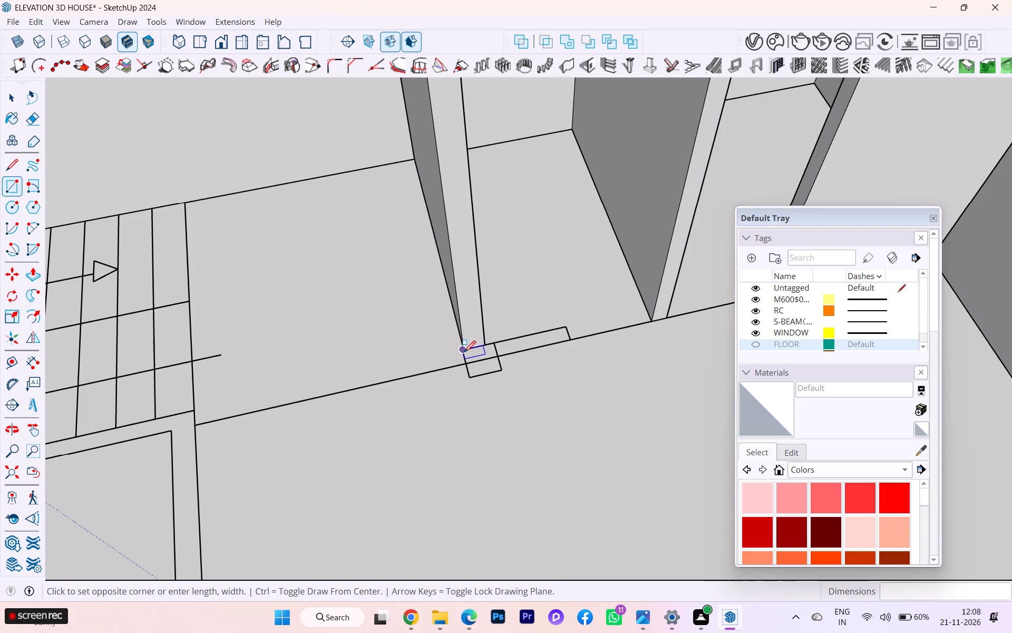
pyautogui.click(499, 372)
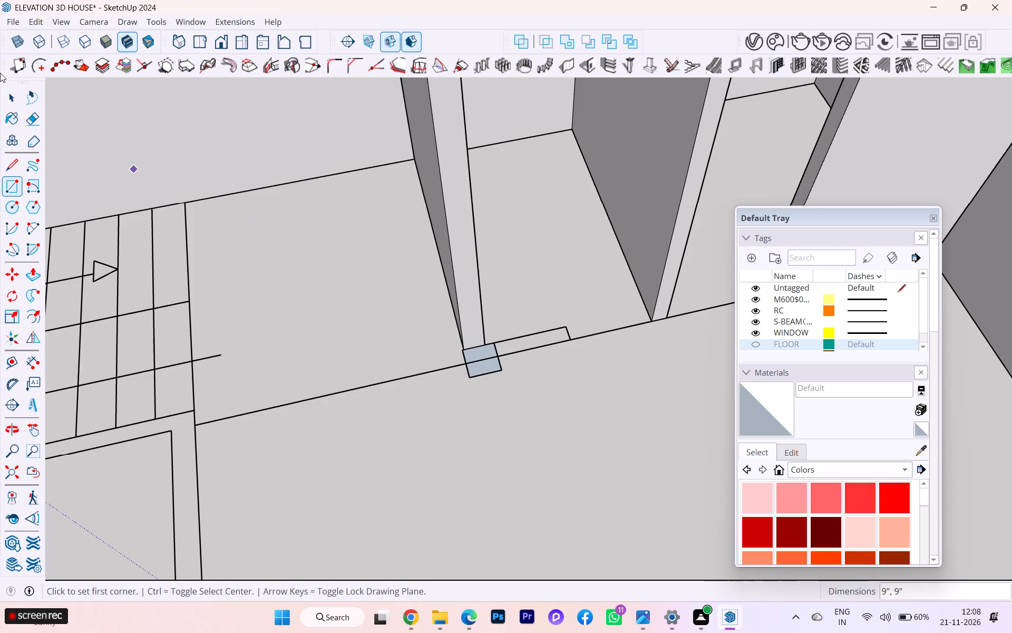
# Reverse the column square's face so its front side points up.
pyautogui.click(27, 119)
pyautogui.click(18, 103)
pyautogui.scroll(5, 361, 271)
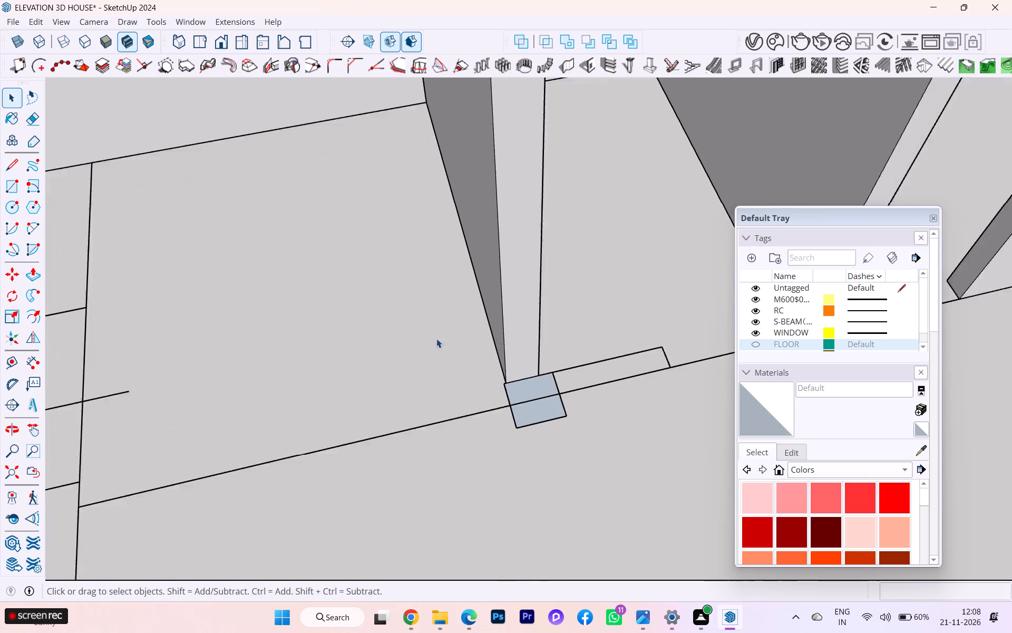
pyautogui.scroll(2, 436, 339)
pyautogui.click(546, 397)
pyautogui.rightClick(546, 397)
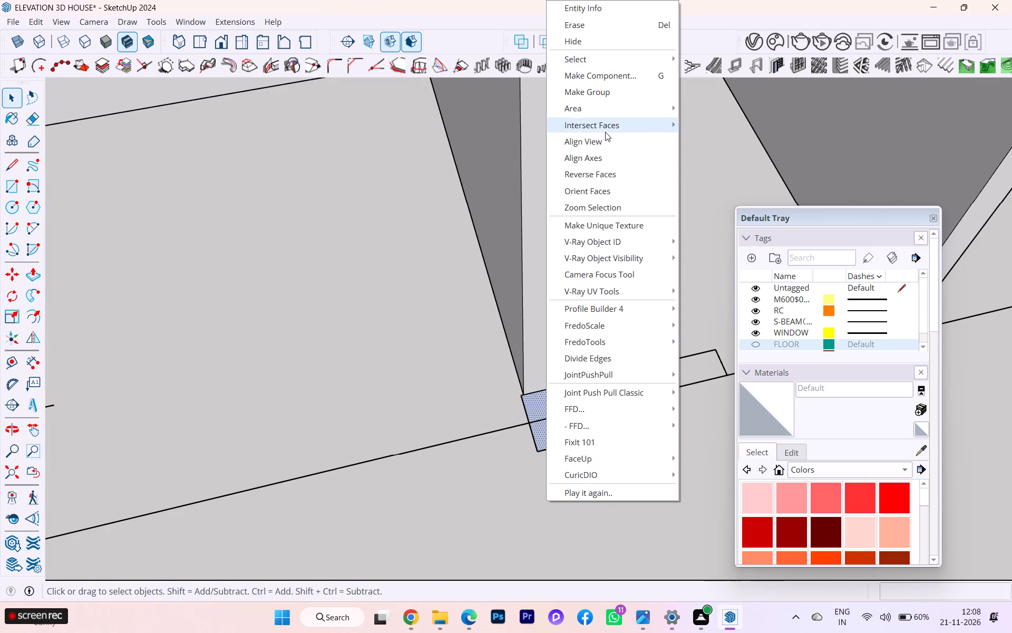
pyautogui.click(600, 172)
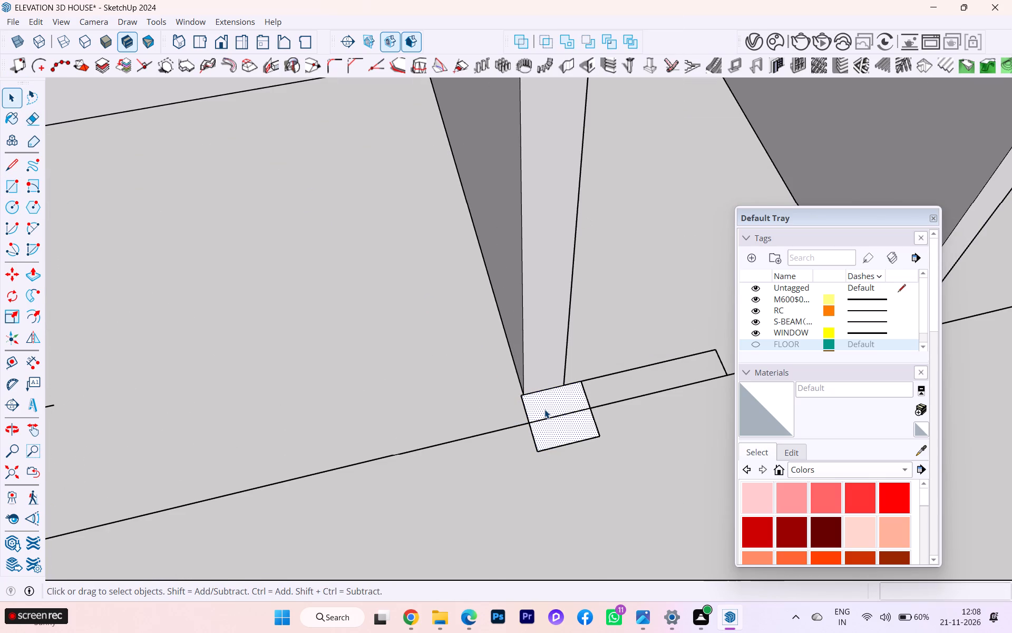
# Pull the column square up 10' to the top of the adjoining partition wall.
pyautogui.press('p')
pyautogui.press('Return')
pyautogui.click(563, 407)
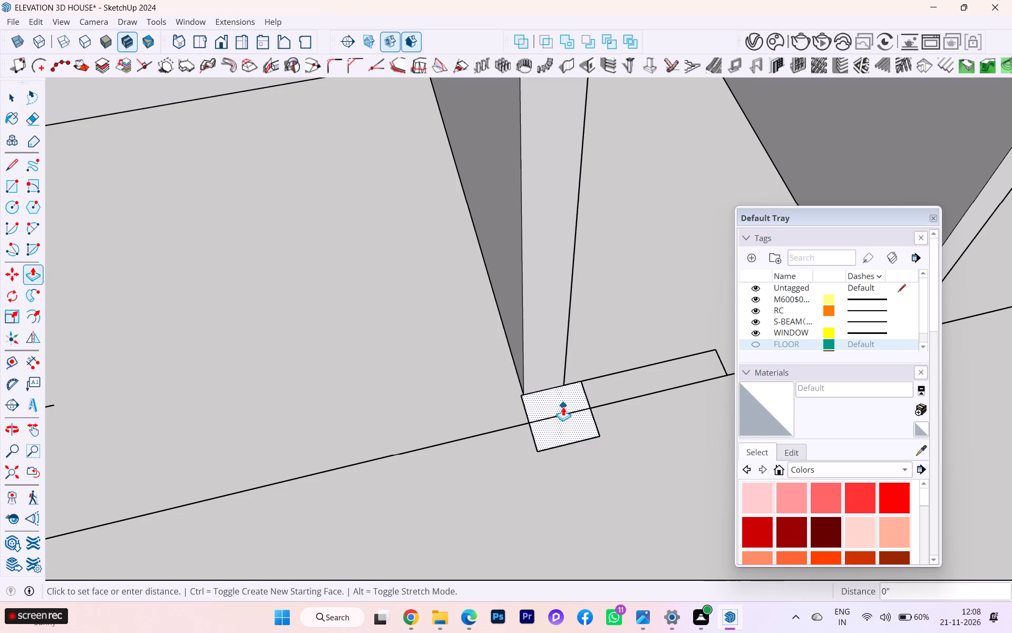
pyautogui.scroll(-4, 555, 341)
pyautogui.scroll(1, 554, 350)
pyautogui.scroll(-12, 554, 356)
pyautogui.scroll(1, 553, 378)
pyautogui.scroll(-1, 553, 378)
pyautogui.scroll(1, 553, 378)
pyautogui.scroll(-1, 553, 378)
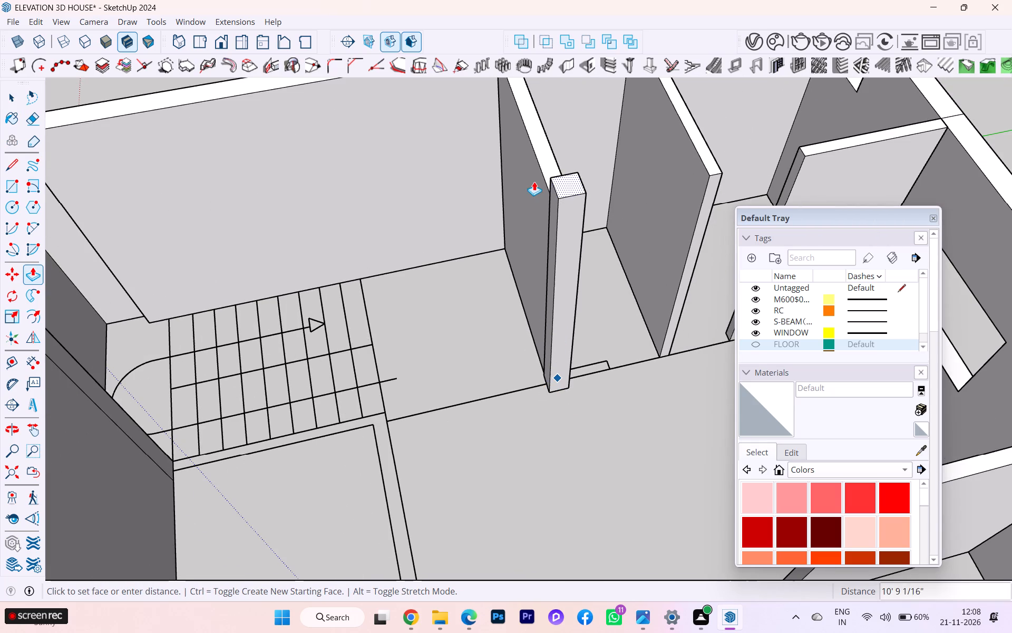
pyautogui.click(543, 172)
pyautogui.click(18, 92)
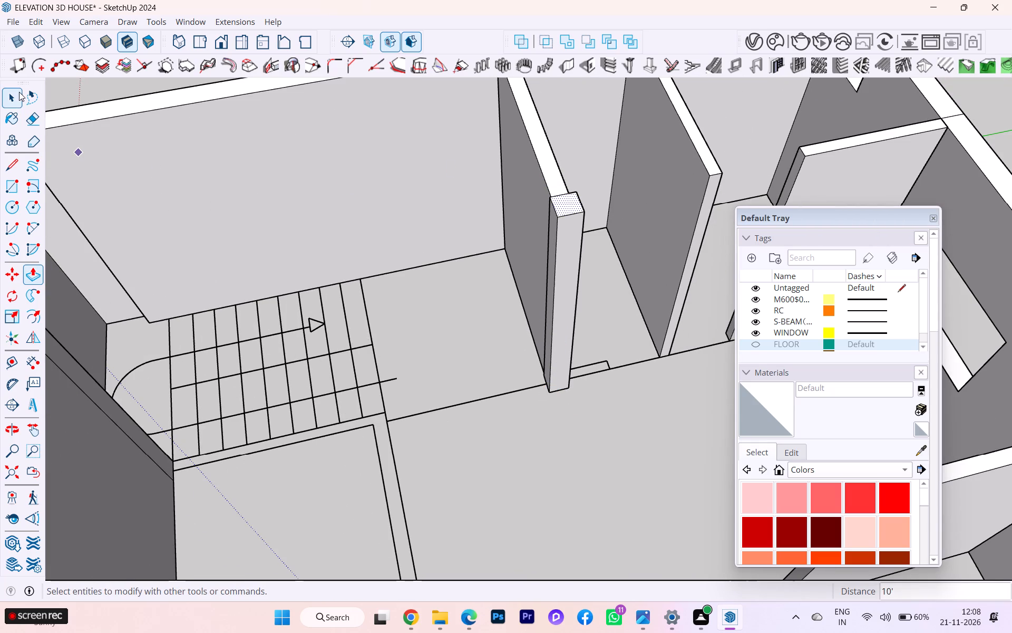
pyautogui.scroll(-6, 381, 182)
pyautogui.click(196, 136)
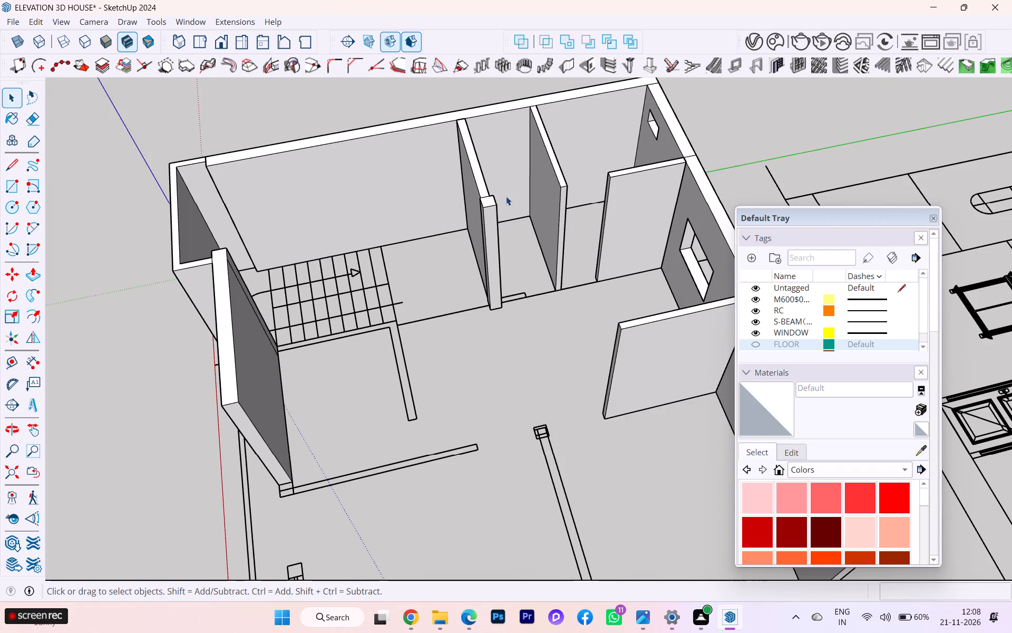
# Draw a rectangle over the plan's short wall stub running from the new column towards the neighbouring partition wall.
pyautogui.scroll(2, 523, 211)
pyautogui.scroll(3, 561, 290)
pyautogui.scroll(-2, 558, 293)
pyautogui.moveTo(553, 306); pyautogui.dragTo(248, 340, button='middle')
pyautogui.scroll(5, 606, 293)
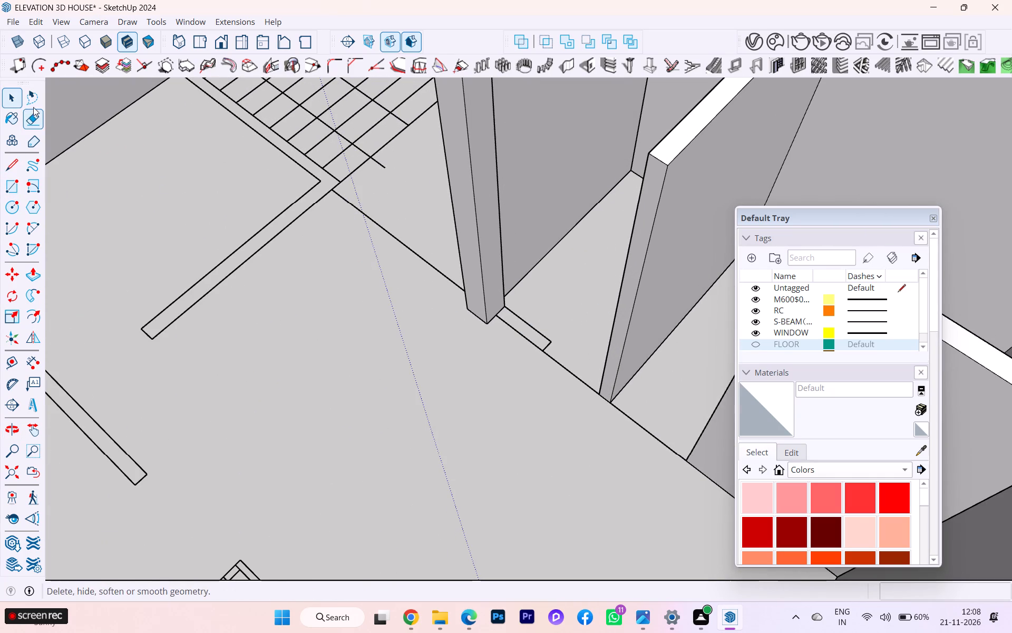
pyautogui.click(12, 182)
pyautogui.scroll(1, 545, 320)
pyautogui.scroll(-1, 545, 319)
pyautogui.scroll(1, 544, 319)
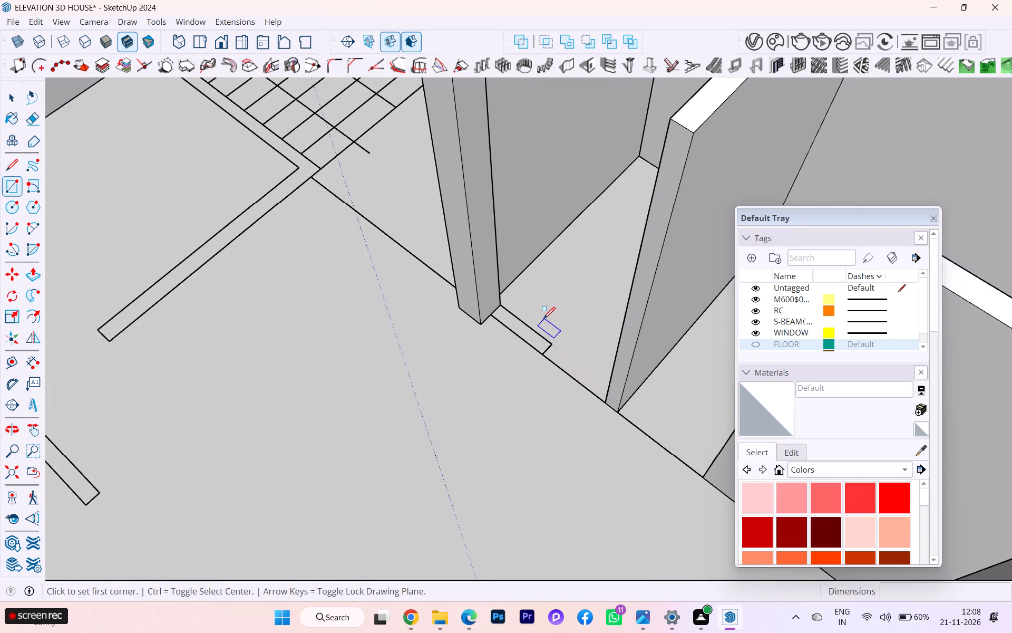
pyautogui.scroll(10, 543, 319)
pyautogui.click(500, 298)
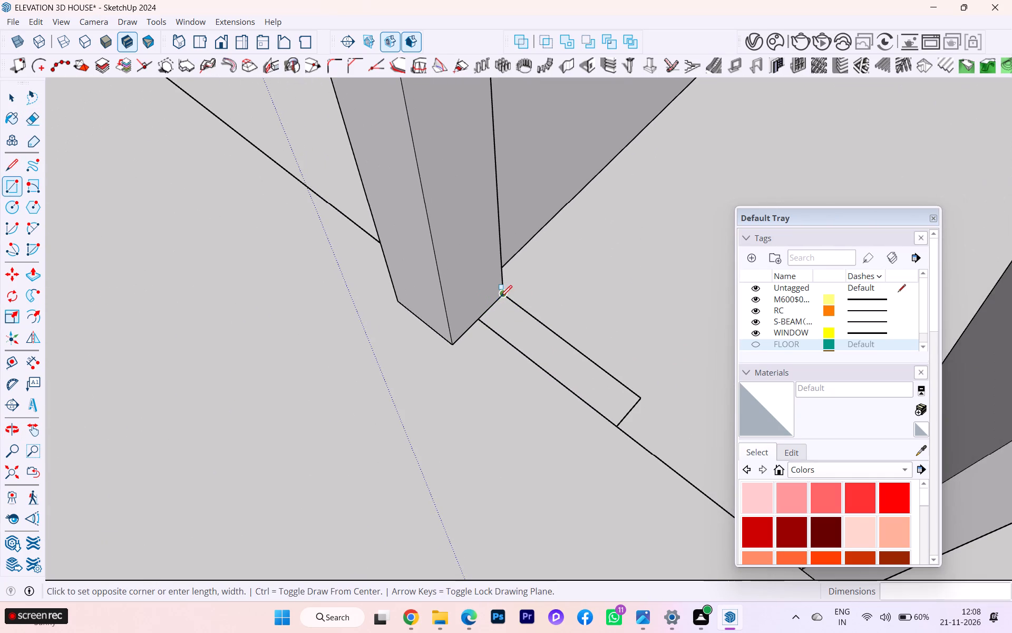
pyautogui.click(619, 426)
pyautogui.scroll(-3, 543, 366)
pyautogui.scroll(1, 537, 370)
pyautogui.scroll(-1, 536, 371)
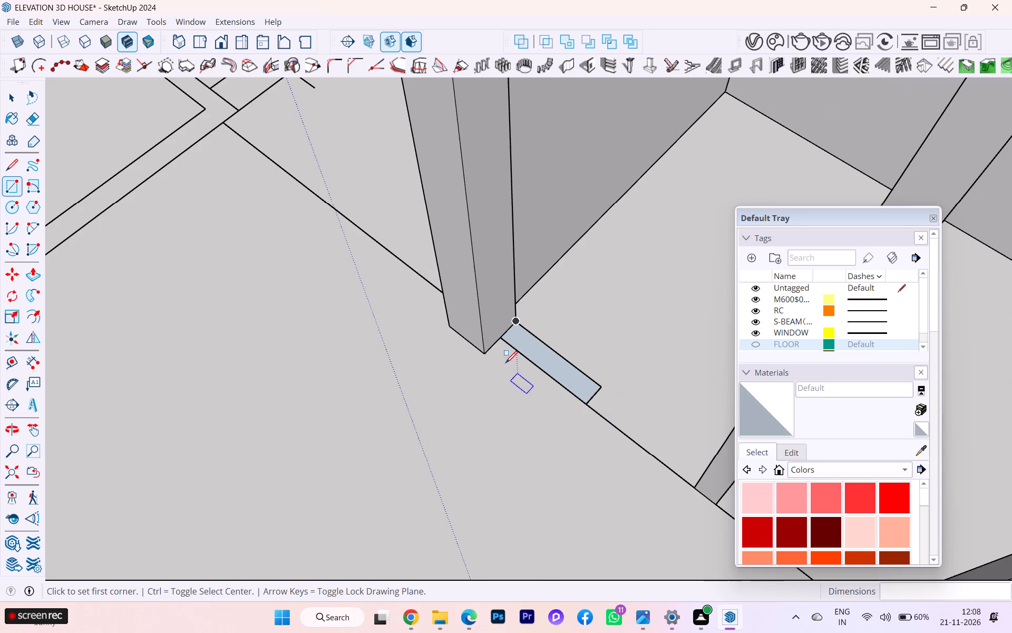
# Reverse the wall stub's face so its front side points up.
pyautogui.click(13, 100)
pyautogui.click(578, 374)
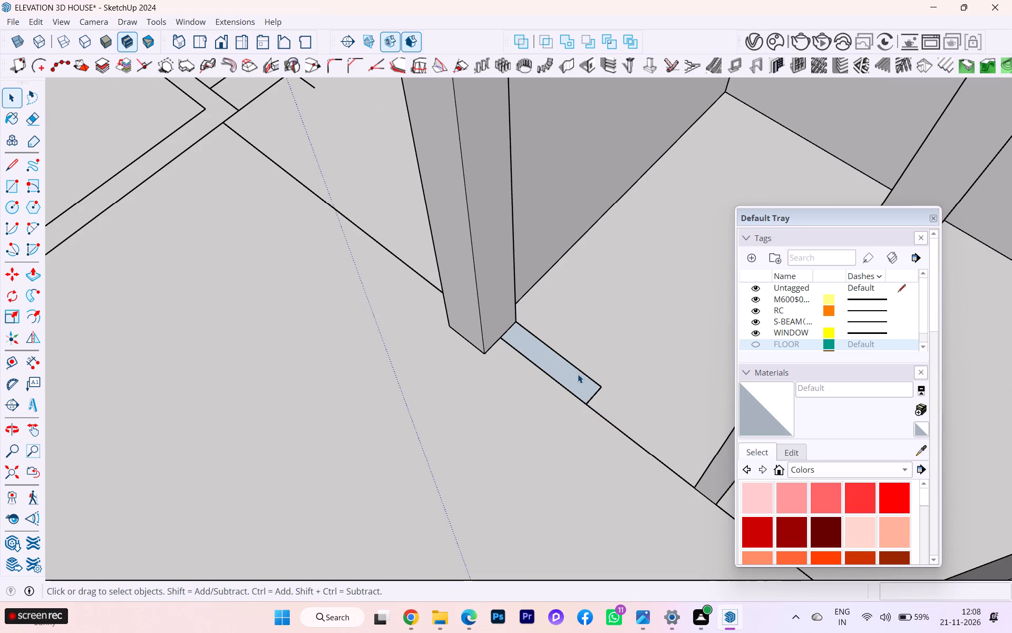
pyautogui.rightClick(578, 375)
pyautogui.click(625, 174)
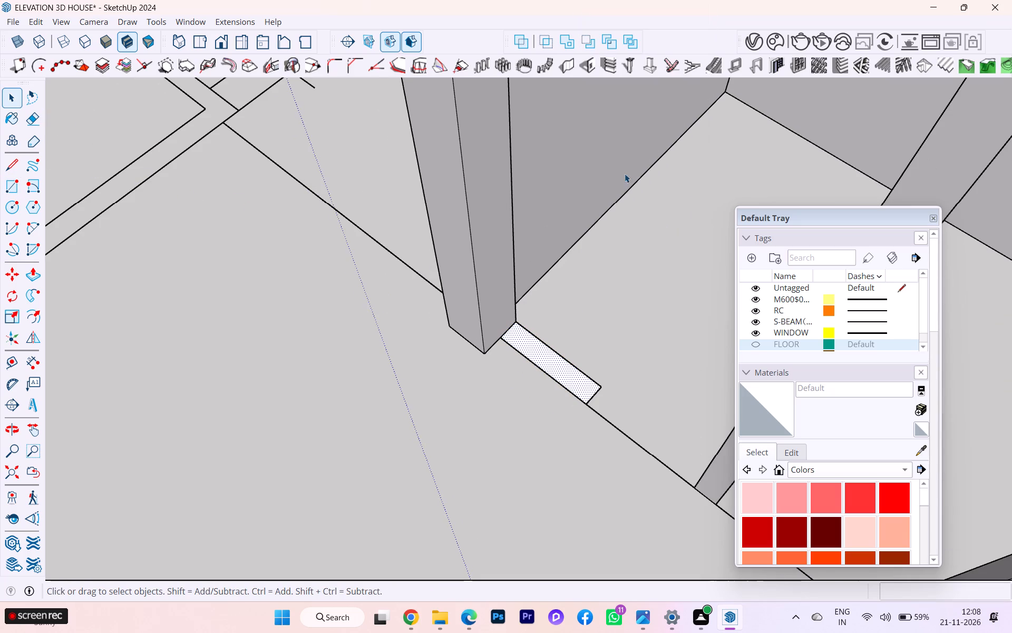
# Pull the wall stub up 10' to the top of the adjoining column.
pyautogui.press('p')
pyautogui.press('Return')
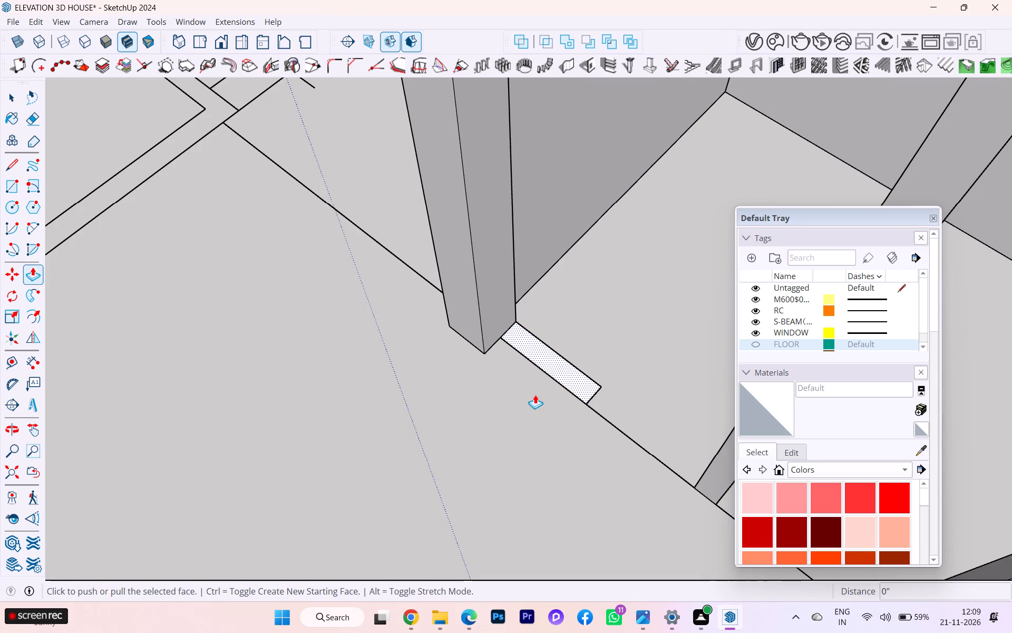
pyautogui.click(562, 370)
pyautogui.scroll(-7, 570, 330)
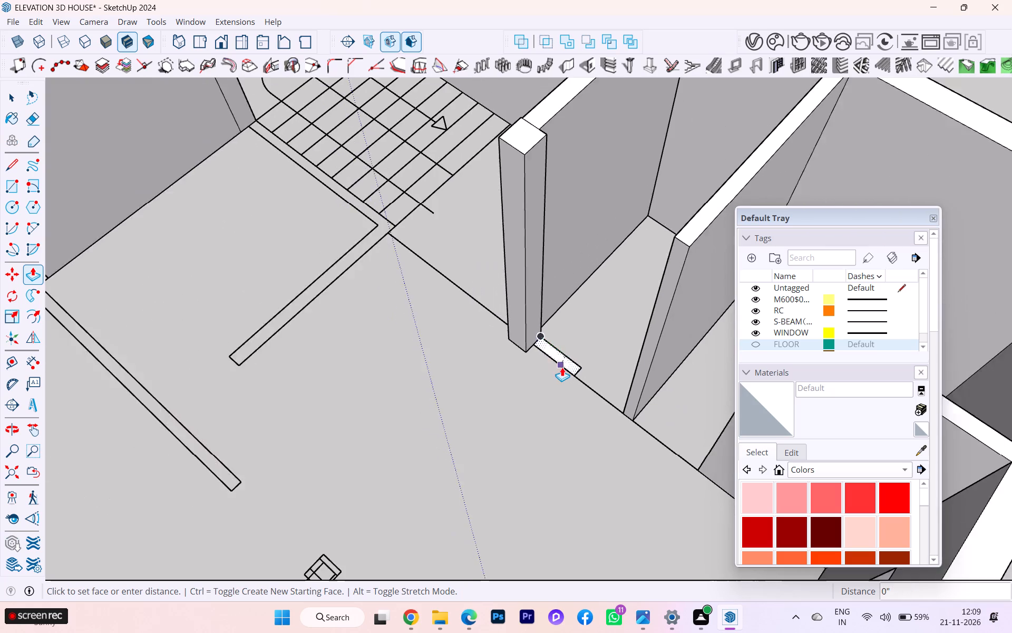
pyautogui.scroll(-2, 562, 367)
pyautogui.scroll(1, 562, 368)
pyautogui.scroll(-2, 562, 369)
pyautogui.click(532, 196)
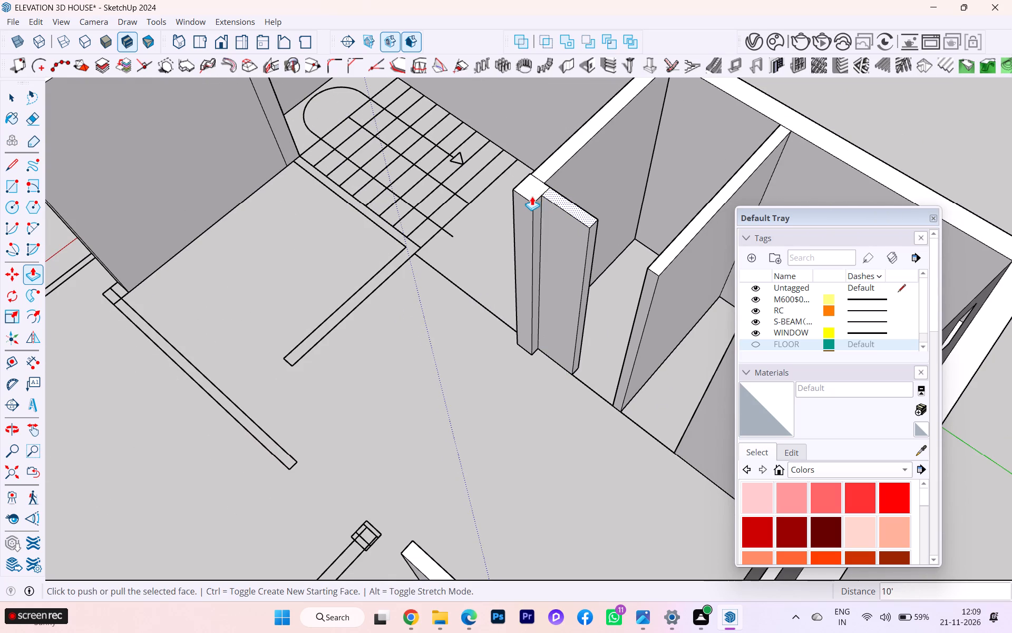
# Erase the seam edge between the column and the wall stub on their top face.
pyautogui.scroll(-1, 460, 256)
pyautogui.moveTo(498, 285); pyautogui.dragTo(624, 295, button='middle')
pyautogui.scroll(5, 503, 177)
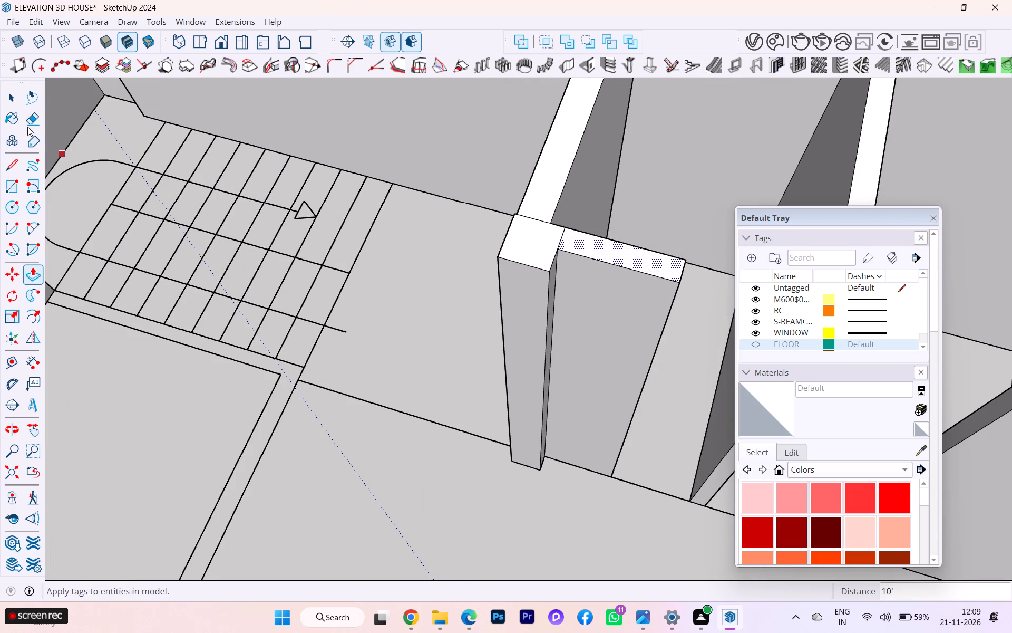
pyautogui.click(31, 120)
pyautogui.scroll(3, 663, 205)
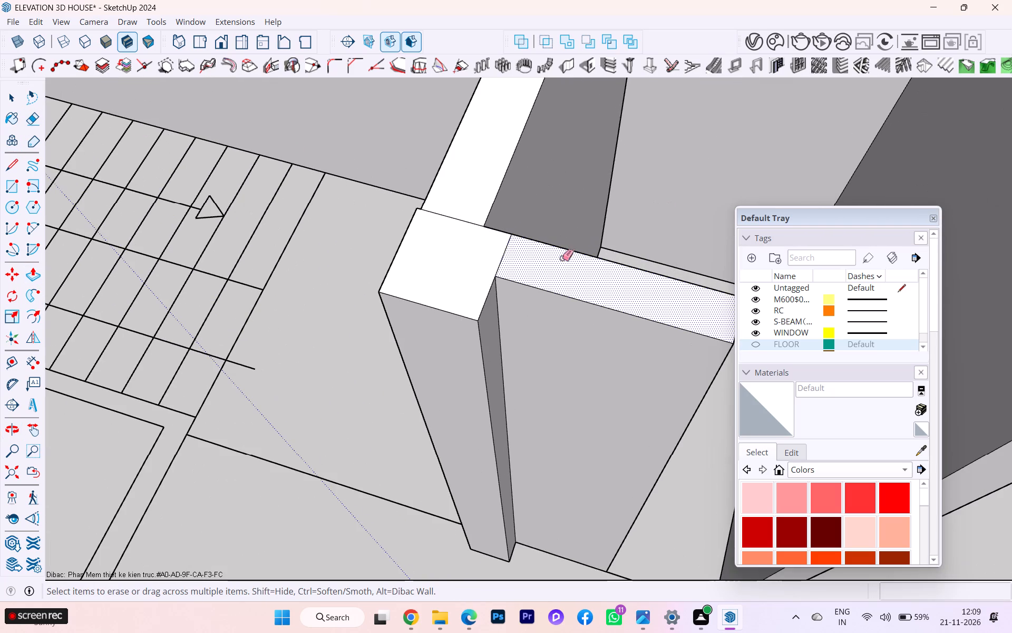
pyautogui.click(503, 253)
pyautogui.scroll(-6, 517, 274)
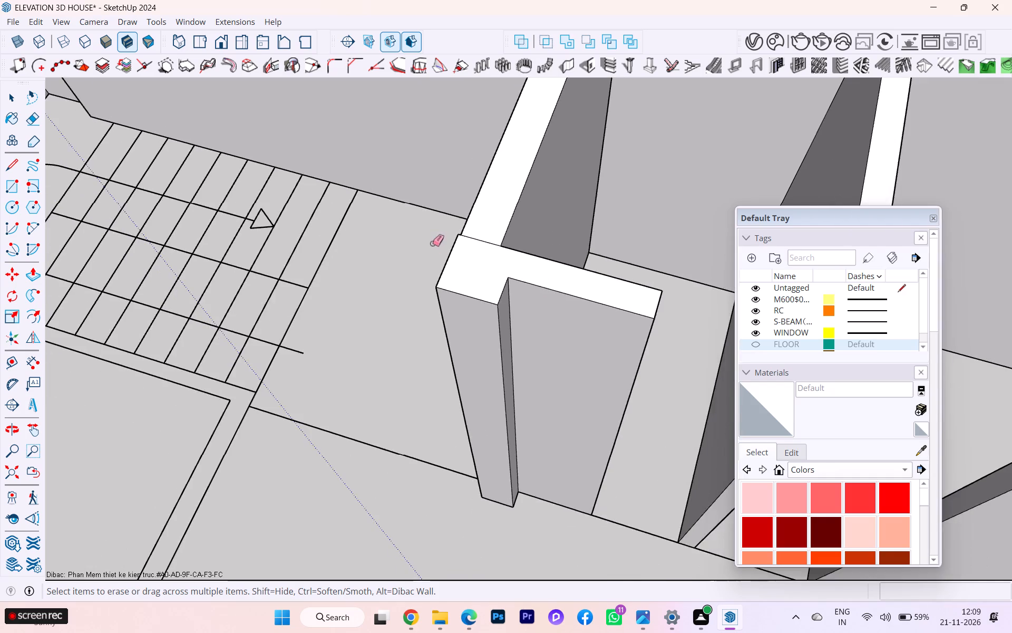
pyautogui.scroll(-14, 432, 243)
pyautogui.moveTo(449, 260); pyautogui.dragTo(593, 243, button='middle')
pyautogui.scroll(-2, 587, 237)
pyautogui.scroll(1, 585, 240)
pyautogui.scroll(-1, 583, 246)
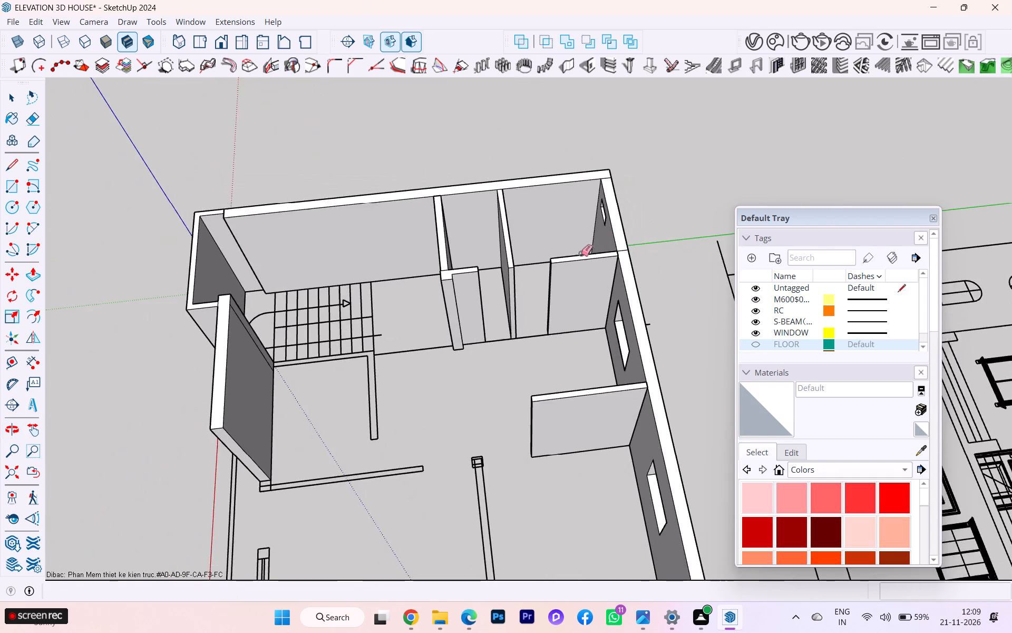
pyautogui.click(15, 104)
pyautogui.click(164, 200)
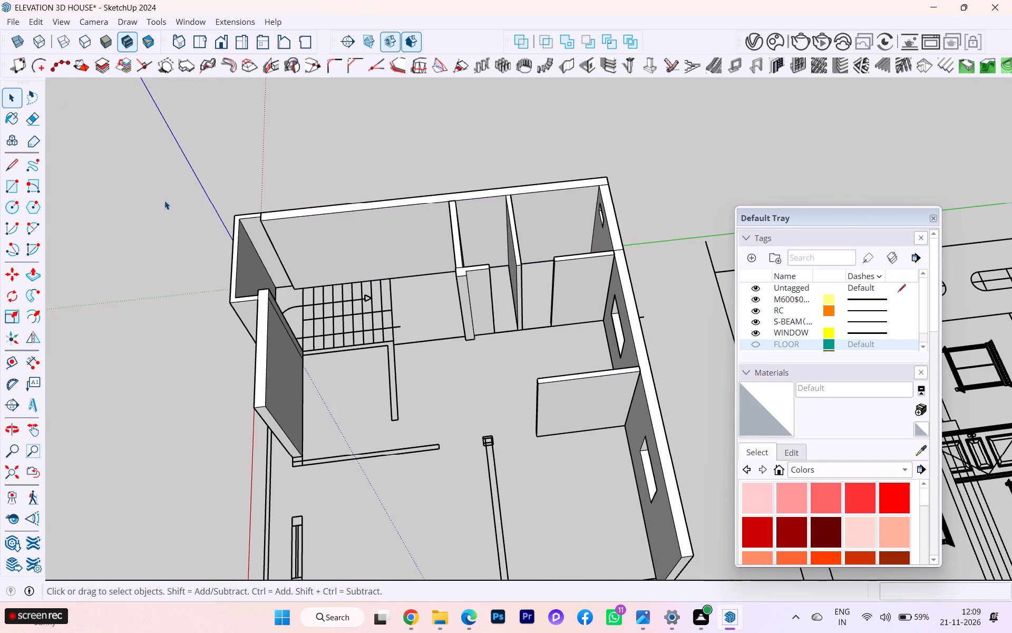
# Examine the raised walls and the plan lines still flat around the house's front rooms.
pyautogui.scroll(-3, 397, 268)
pyautogui.scroll(6, 579, 263)
pyautogui.scroll(-1, 549, 257)
pyautogui.scroll(1, 549, 257)
pyautogui.scroll(-1, 542, 258)
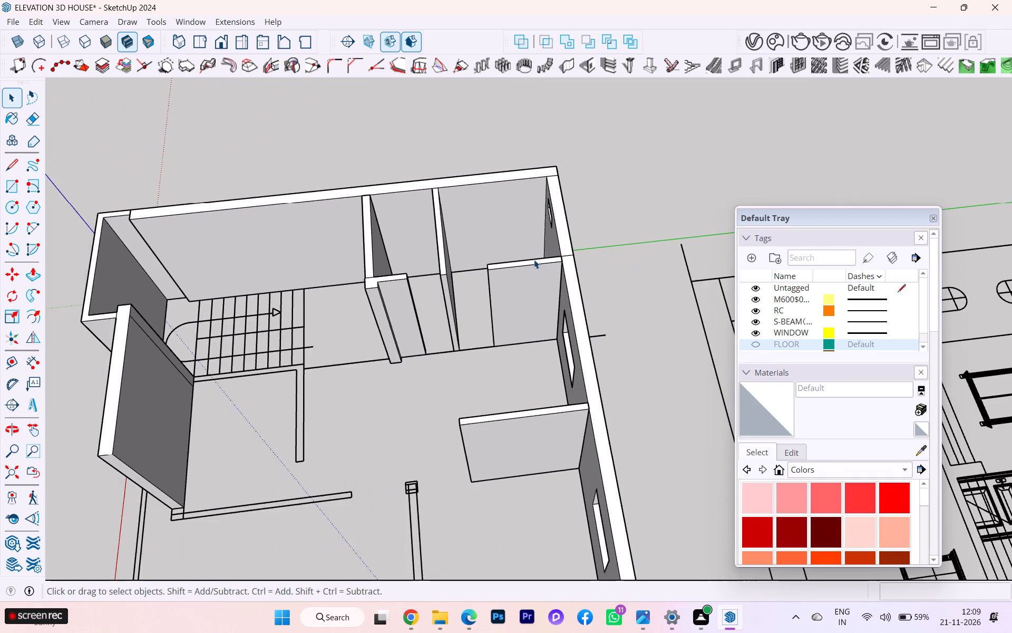
pyautogui.moveTo(534, 260); pyautogui.dragTo(686, 226, button='middle')
pyautogui.scroll(-2, 324, 243)
pyautogui.scroll(1, 300, 243)
pyautogui.scroll(-1, 285, 241)
pyautogui.scroll(-3, 259, 205)
pyautogui.scroll(-1, 306, 205)
pyautogui.scroll(1, 312, 208)
pyautogui.scroll(-1, 317, 212)
pyautogui.scroll(-5, 371, 326)
pyautogui.scroll(-2, 658, 400)
pyautogui.scroll(1, 604, 382)
pyautogui.scroll(-1, 562, 373)
pyautogui.scroll(-1, 360, 415)
pyautogui.moveTo(350, 406); pyautogui.dragTo(452, 289, button='middle')
pyautogui.scroll(1, 422, 494)
pyautogui.scroll(-1, 421, 491)
pyautogui.scroll(6, 419, 488)
pyautogui.scroll(-1, 414, 433)
pyautogui.scroll(1, 420, 436)
pyautogui.moveTo(447, 448); pyautogui.dragTo(410, 480, button='middle')
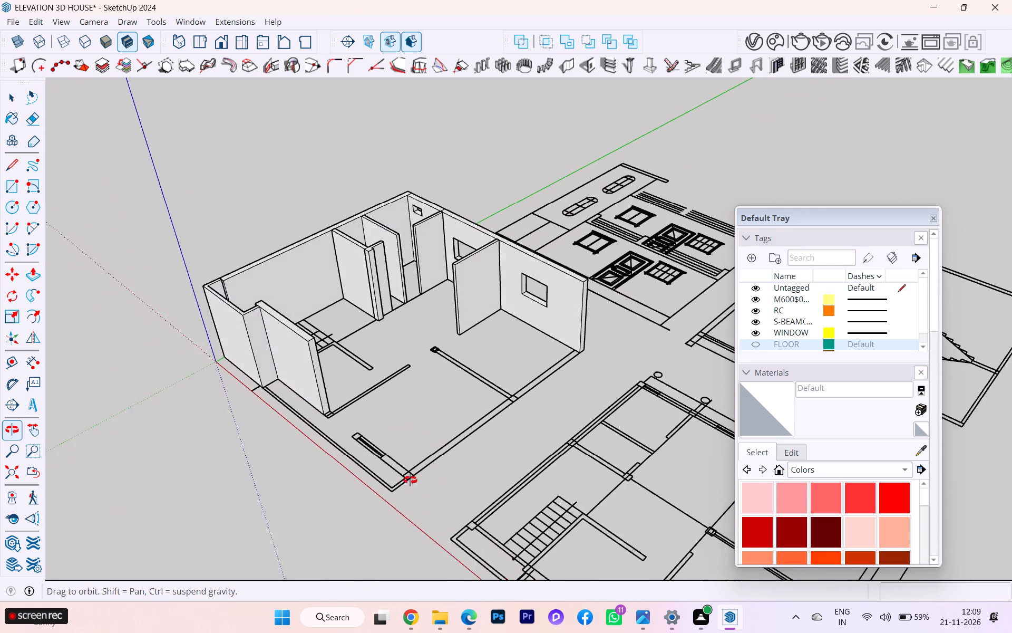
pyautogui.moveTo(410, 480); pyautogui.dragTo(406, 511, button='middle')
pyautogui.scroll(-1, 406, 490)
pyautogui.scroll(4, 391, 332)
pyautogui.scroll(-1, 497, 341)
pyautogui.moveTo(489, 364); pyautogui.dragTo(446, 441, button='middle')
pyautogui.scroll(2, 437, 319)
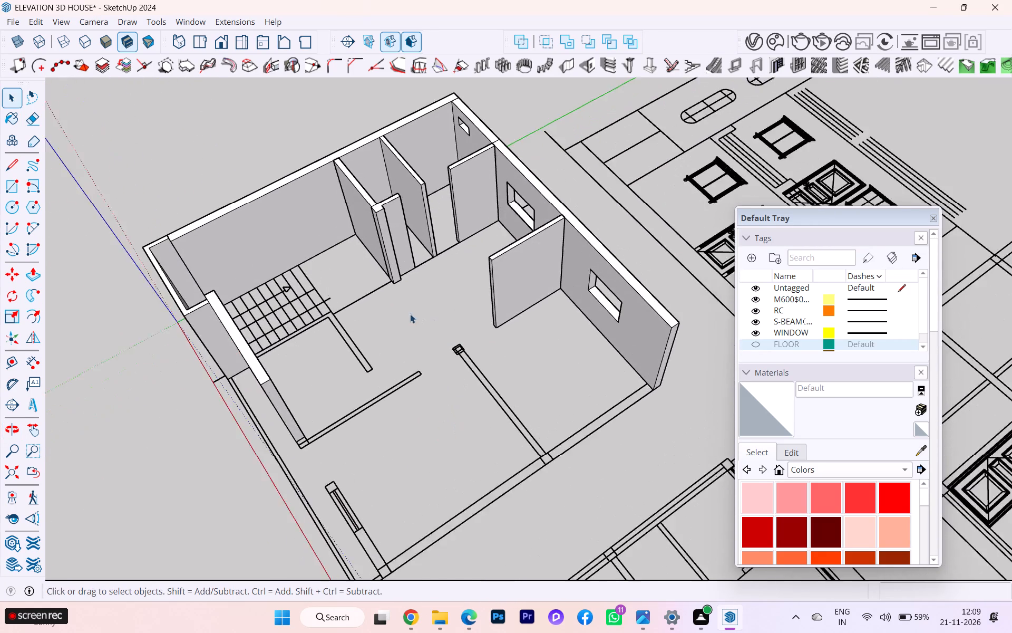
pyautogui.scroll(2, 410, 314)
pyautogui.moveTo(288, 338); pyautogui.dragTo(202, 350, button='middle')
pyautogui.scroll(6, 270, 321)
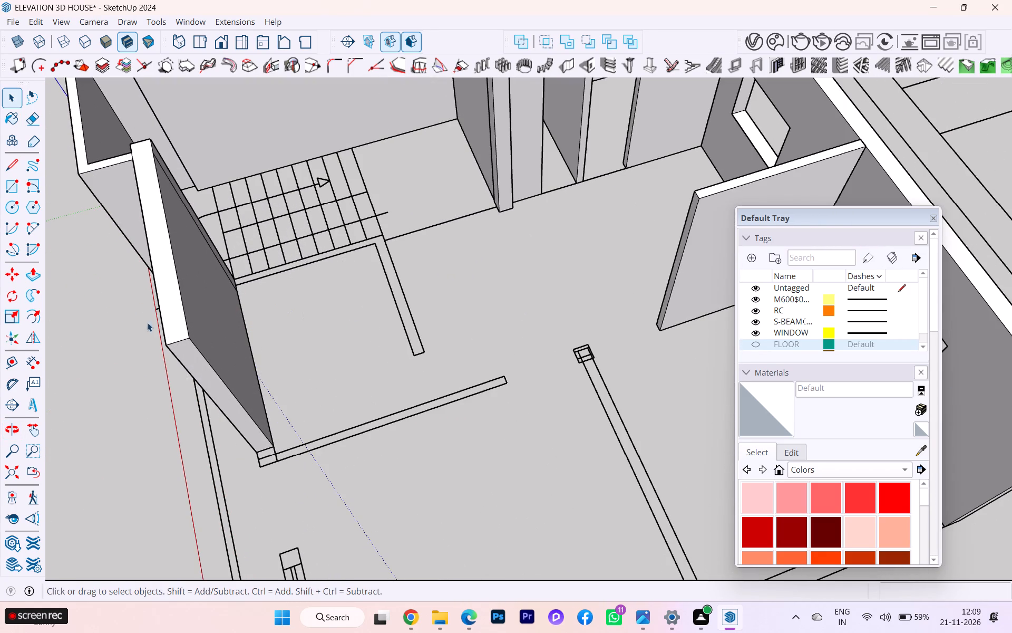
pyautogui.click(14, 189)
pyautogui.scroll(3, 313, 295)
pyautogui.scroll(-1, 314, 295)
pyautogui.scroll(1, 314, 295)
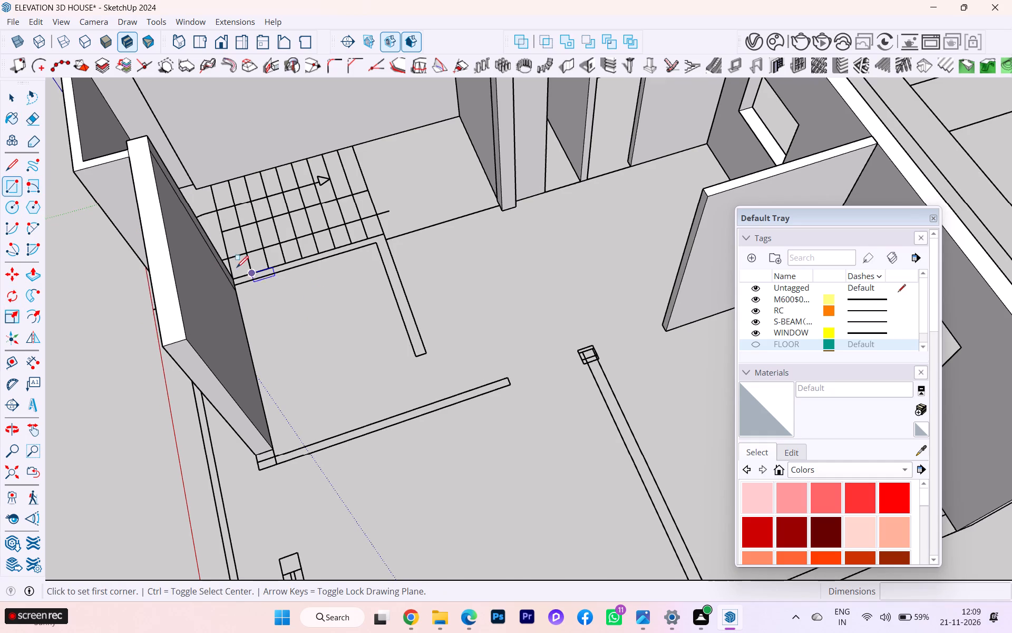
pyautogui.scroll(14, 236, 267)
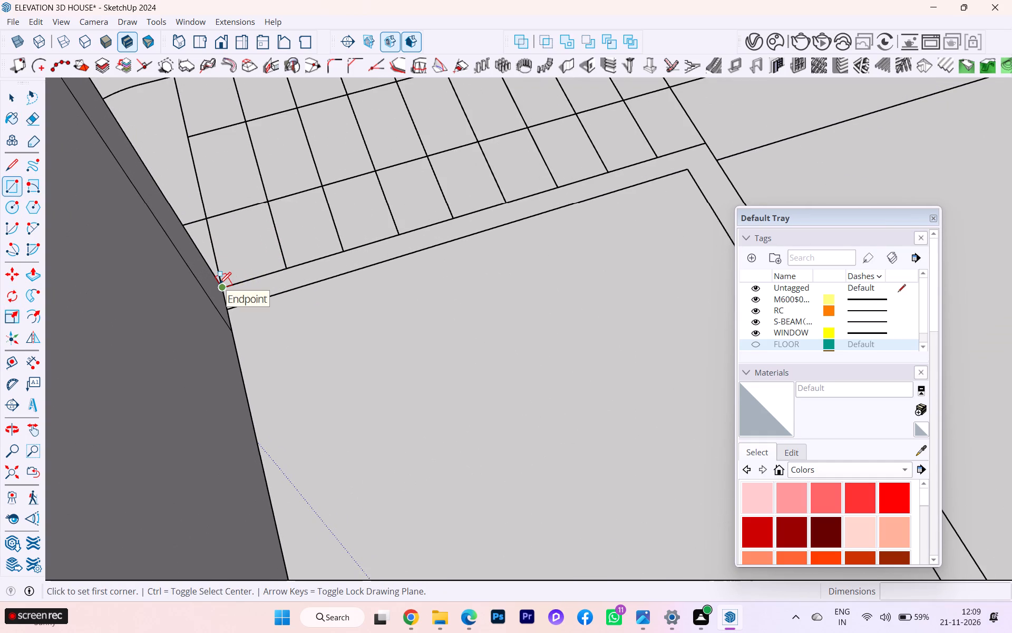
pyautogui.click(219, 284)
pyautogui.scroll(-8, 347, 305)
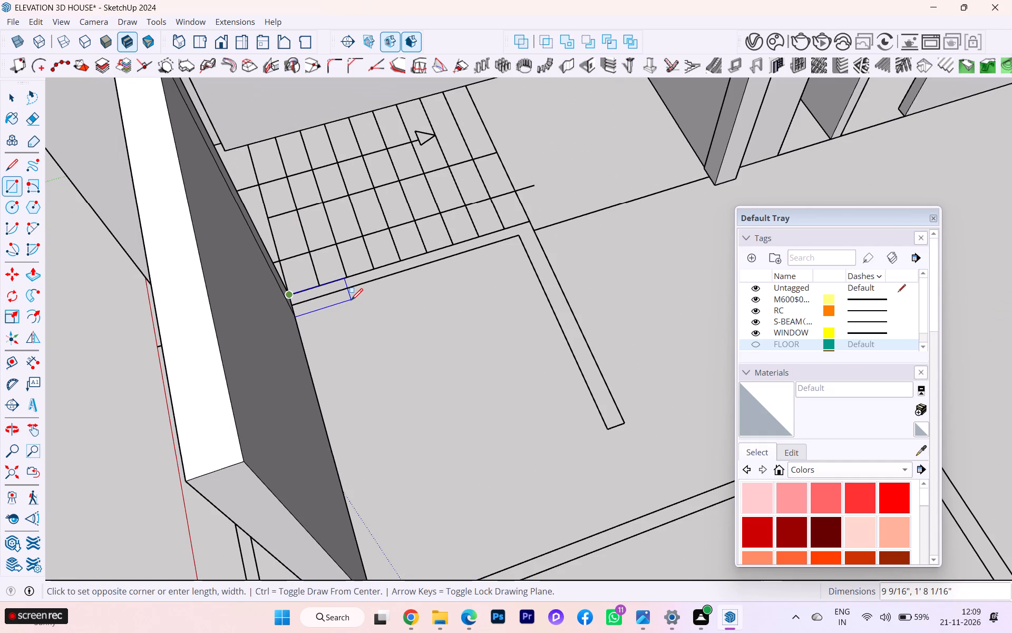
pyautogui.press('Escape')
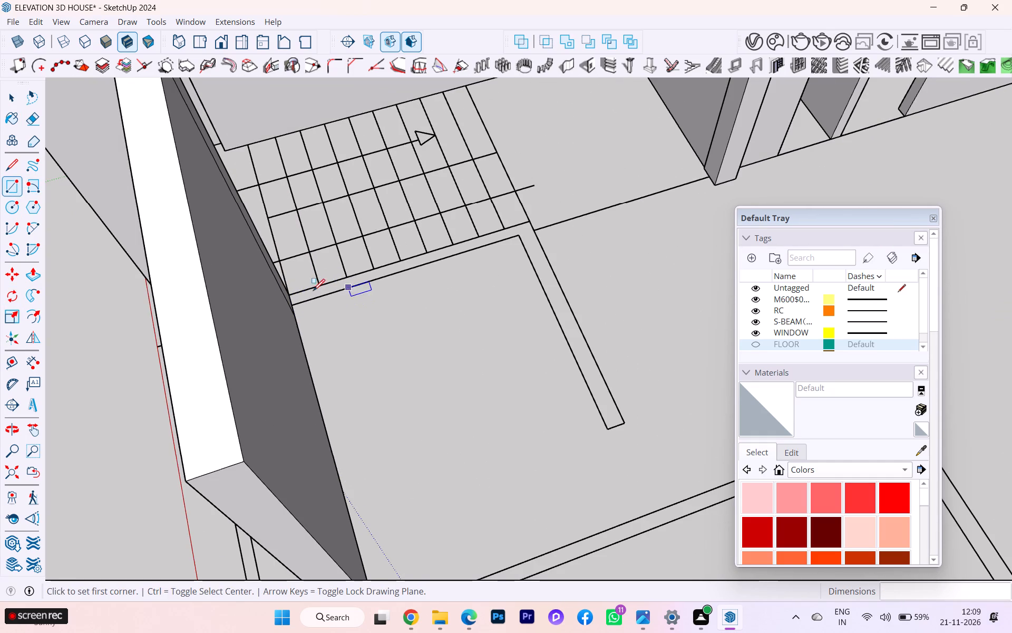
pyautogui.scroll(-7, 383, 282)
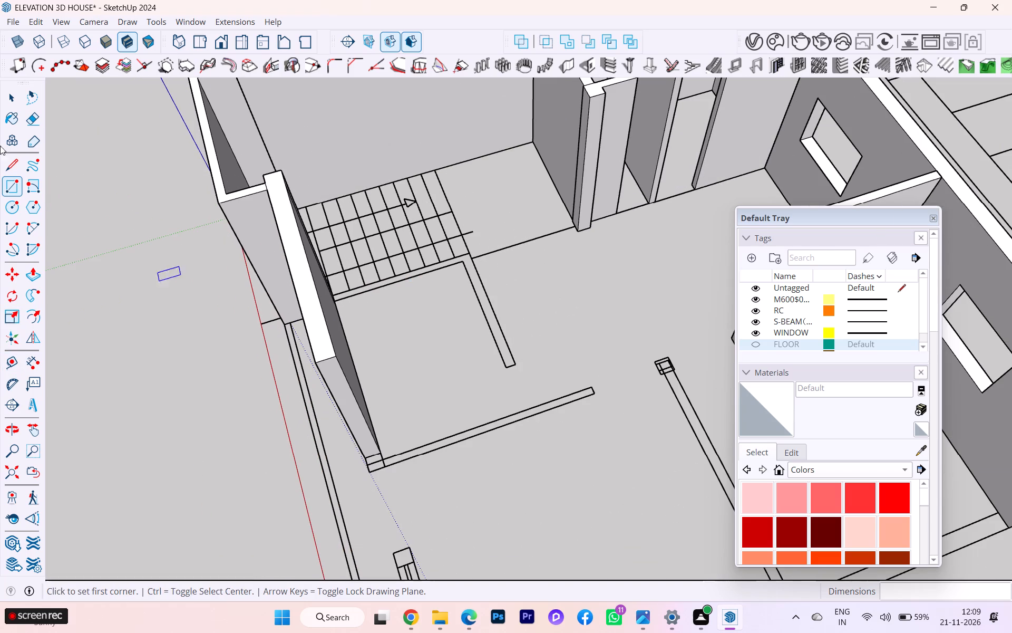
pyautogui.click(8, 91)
# Examine the flat staircase plan and the walls around the stairwell from several angles.
pyautogui.scroll(-5, 445, 164)
pyautogui.moveTo(456, 174); pyautogui.dragTo(271, 208, button='middle')
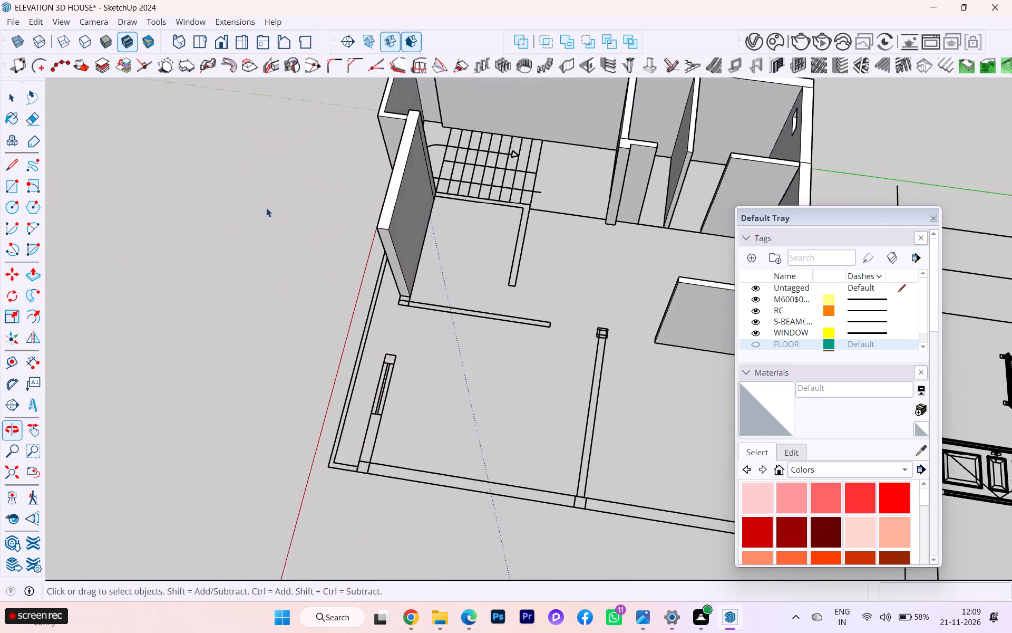
pyautogui.scroll(-4, 266, 211)
pyautogui.scroll(7, 533, 88)
pyautogui.scroll(-1, 473, 133)
pyautogui.scroll(4, 473, 133)
pyautogui.scroll(-2, 482, 134)
pyautogui.moveTo(383, 134); pyautogui.dragTo(334, 136, button='middle')
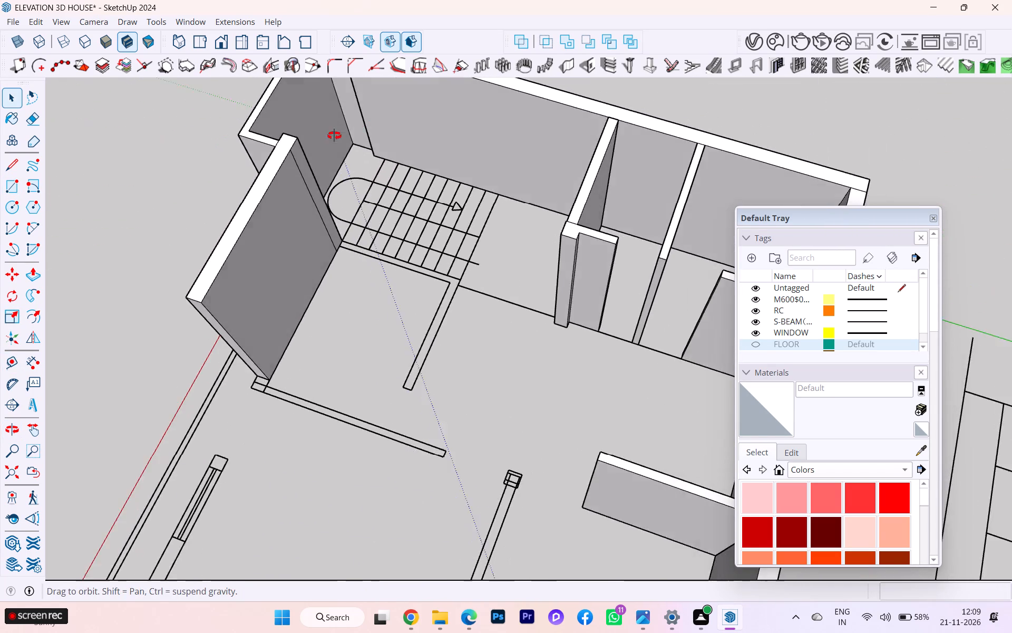
pyautogui.moveTo(334, 136); pyautogui.dragTo(261, 148, button='middle')
pyautogui.scroll(7, 431, 100)
pyautogui.scroll(-1, 396, 123)
pyautogui.scroll(5, 396, 123)
pyautogui.scroll(-1, 379, 140)
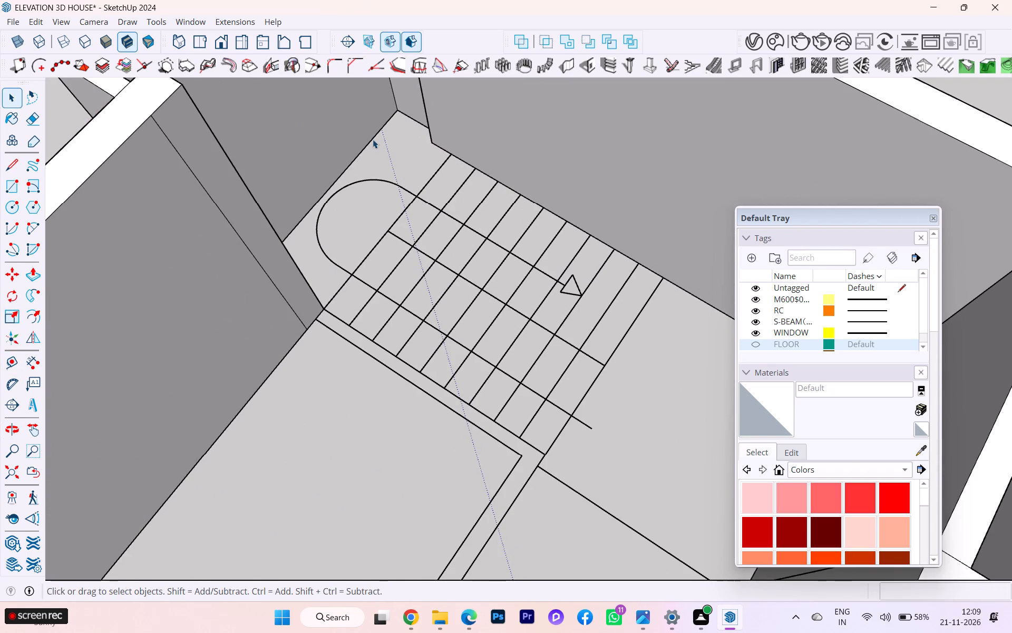
pyautogui.moveTo(537, 138); pyautogui.dragTo(909, 143, button='middle')
pyautogui.scroll(-5, 649, 140)
pyautogui.scroll(1, 569, 139)
pyautogui.scroll(-3, 559, 137)
pyautogui.moveTo(418, 129); pyautogui.dragTo(675, 120, button='middle')
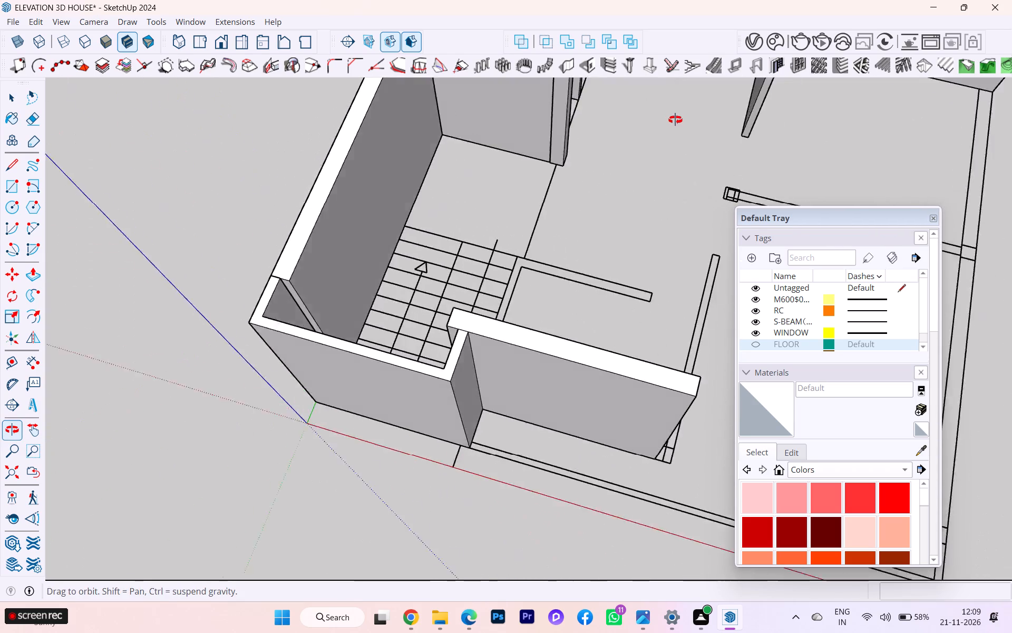
pyautogui.moveTo(675, 120); pyautogui.dragTo(676, 120, button='middle')
pyautogui.scroll(1, 169, 122)
pyautogui.scroll(-5, 170, 122)
pyautogui.moveTo(283, 152); pyautogui.dragTo(528, 334, button='middle')
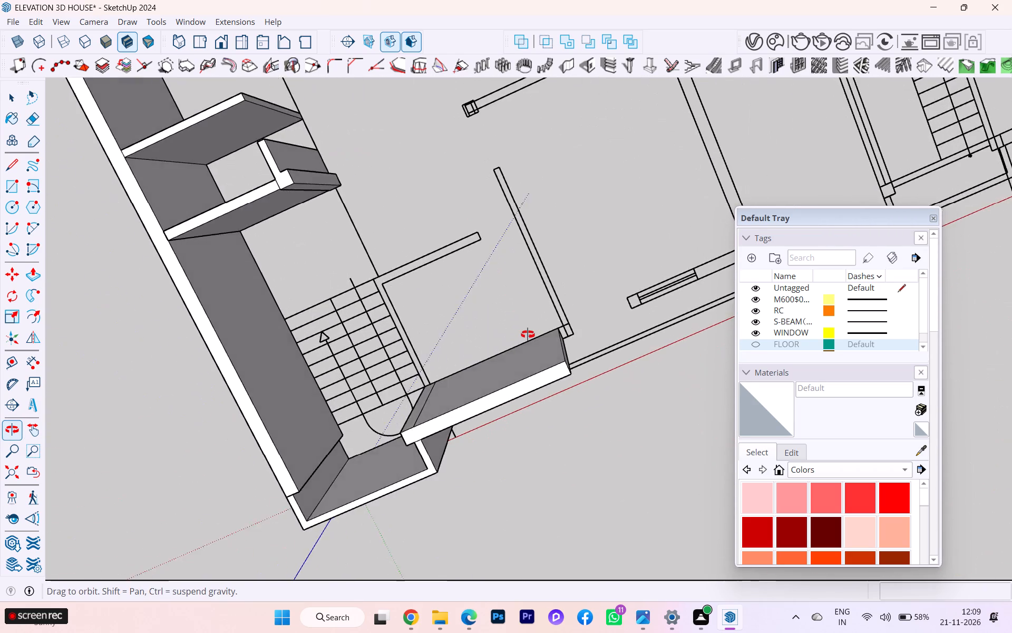
pyautogui.moveTo(528, 334); pyautogui.dragTo(683, 203, button='middle')
pyautogui.scroll(4, 447, 345)
pyautogui.scroll(-4, 407, 191)
pyautogui.moveTo(458, 175); pyautogui.dragTo(767, 119, button='middle')
pyautogui.scroll(-3, 430, 226)
pyautogui.moveTo(308, 239); pyautogui.dragTo(719, 204, button='middle')
pyautogui.scroll(-5, 606, 181)
pyautogui.moveTo(583, 193); pyautogui.dragTo(727, 198, button='middle')
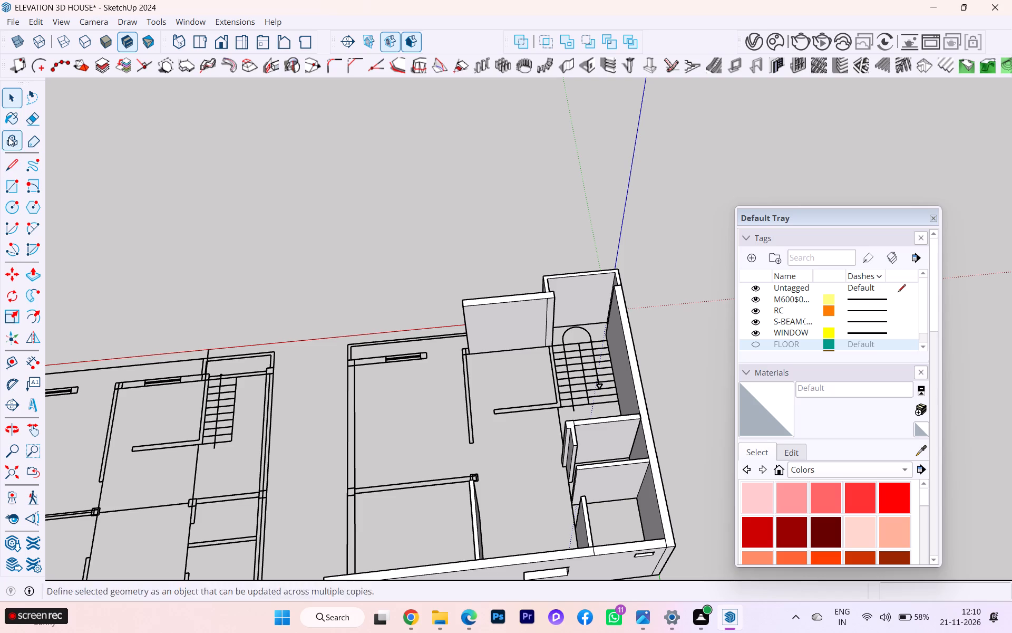
pyautogui.click(8, 91)
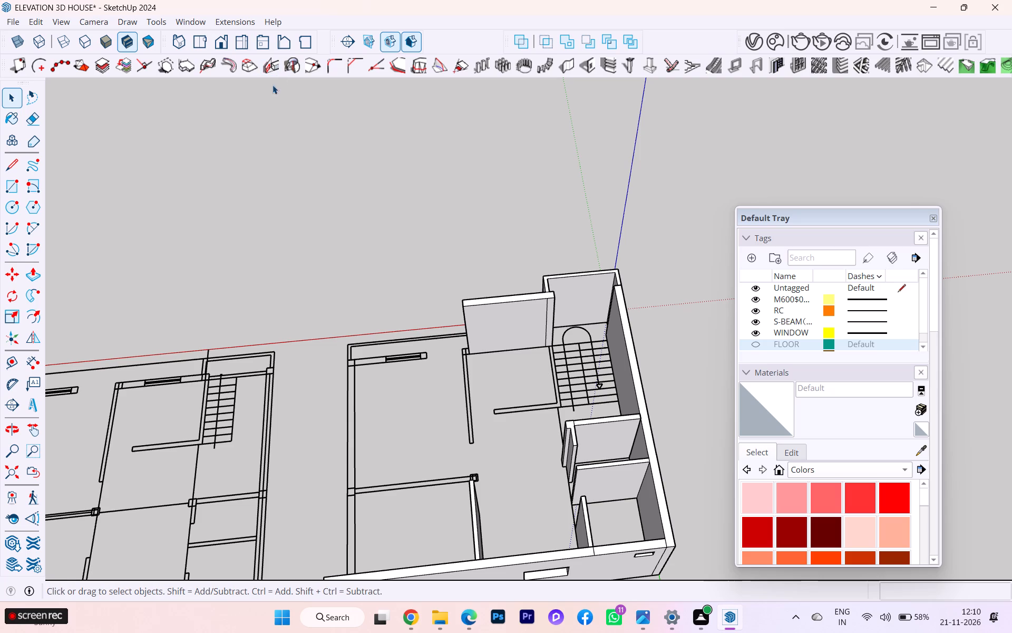
# Configure a MajStair staircase with a total height of 120" and 19 stairs, and start drawing it.
pyautogui.scroll(15, 626, 371)
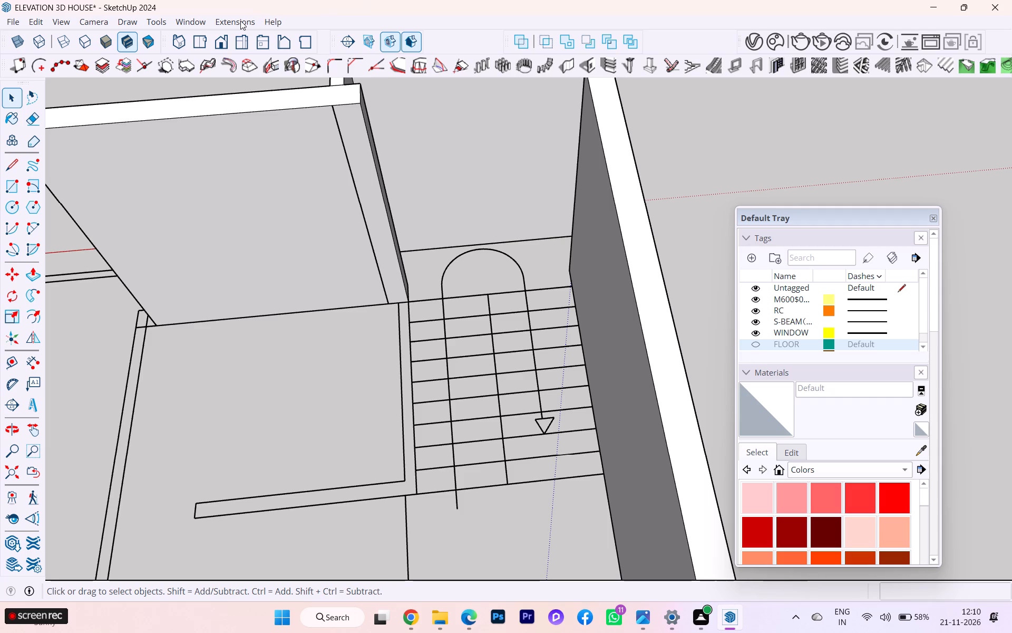
pyautogui.click(240, 21)
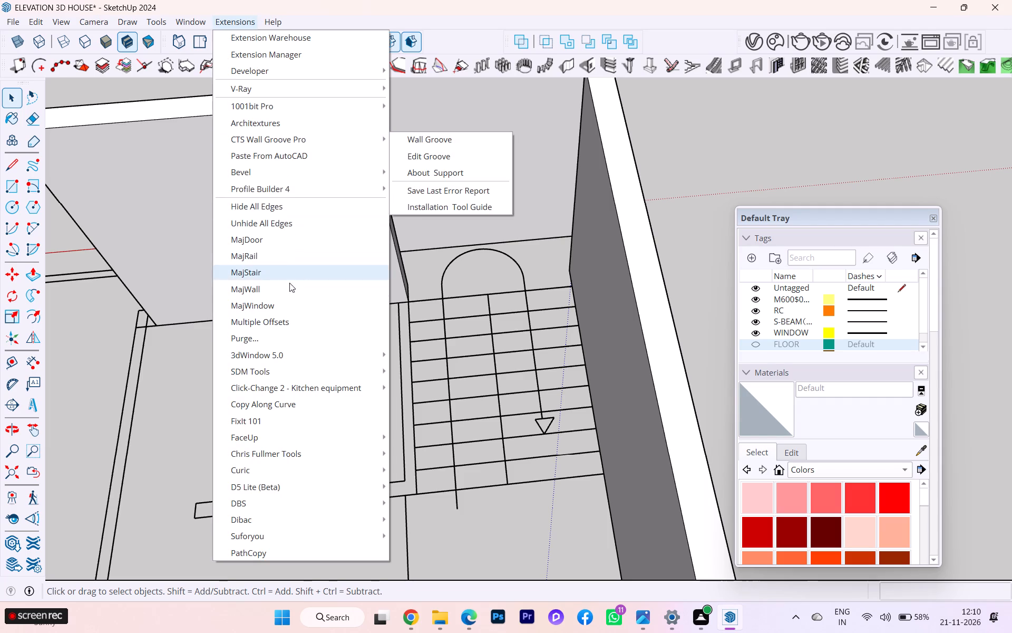
pyautogui.click(266, 268)
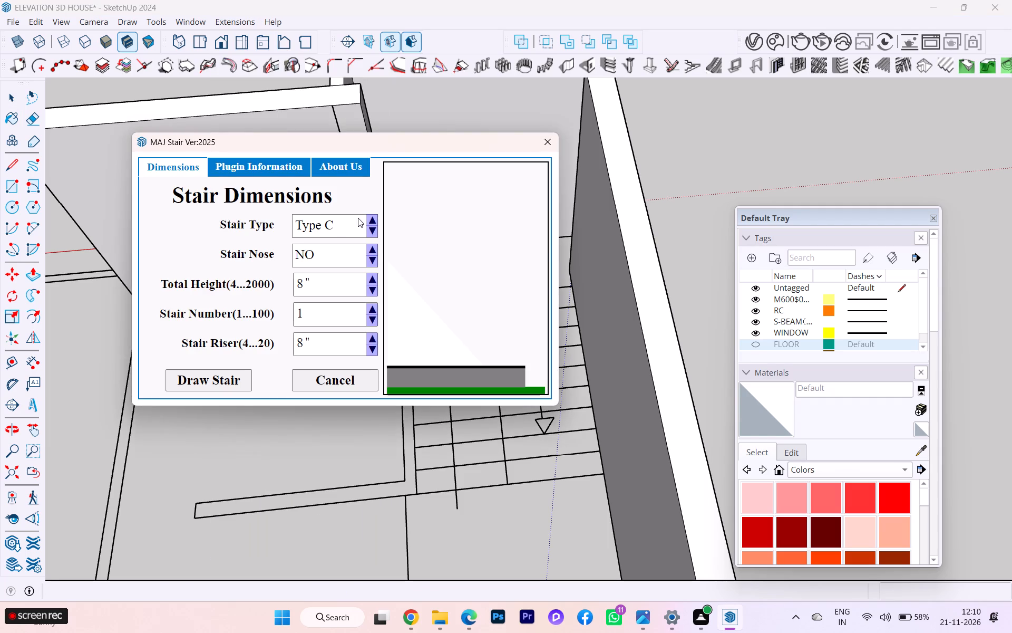
pyautogui.moveTo(450, 147); pyautogui.dragTo(334, 151)
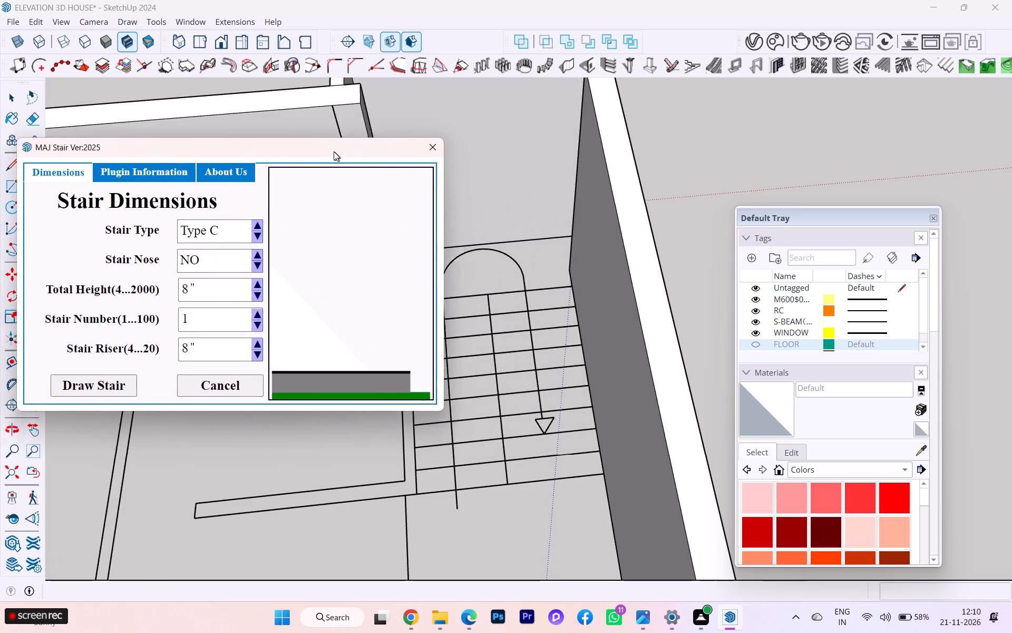
pyautogui.moveTo(334, 151); pyautogui.dragTo(285, 123)
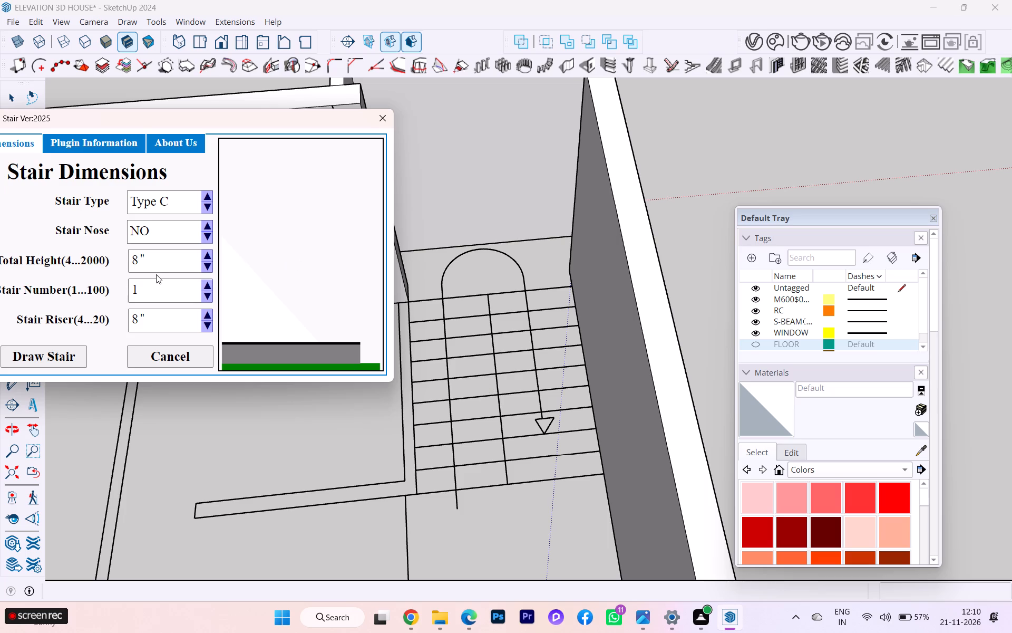
pyautogui.click(161, 299)
pyautogui.press('BackSpace')
pyautogui.write('19')
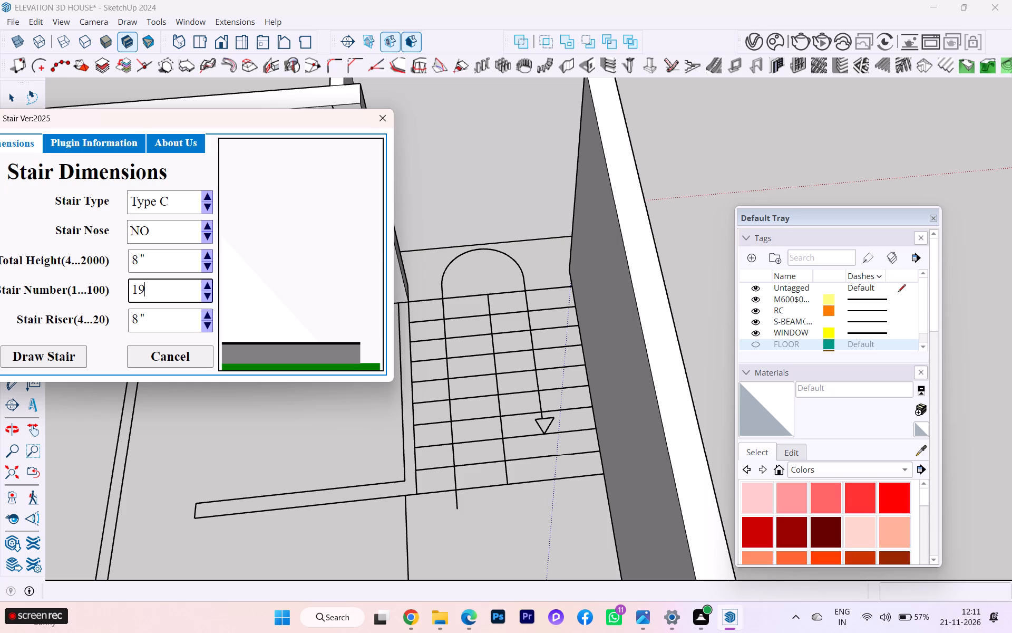
pyautogui.click(174, 315)
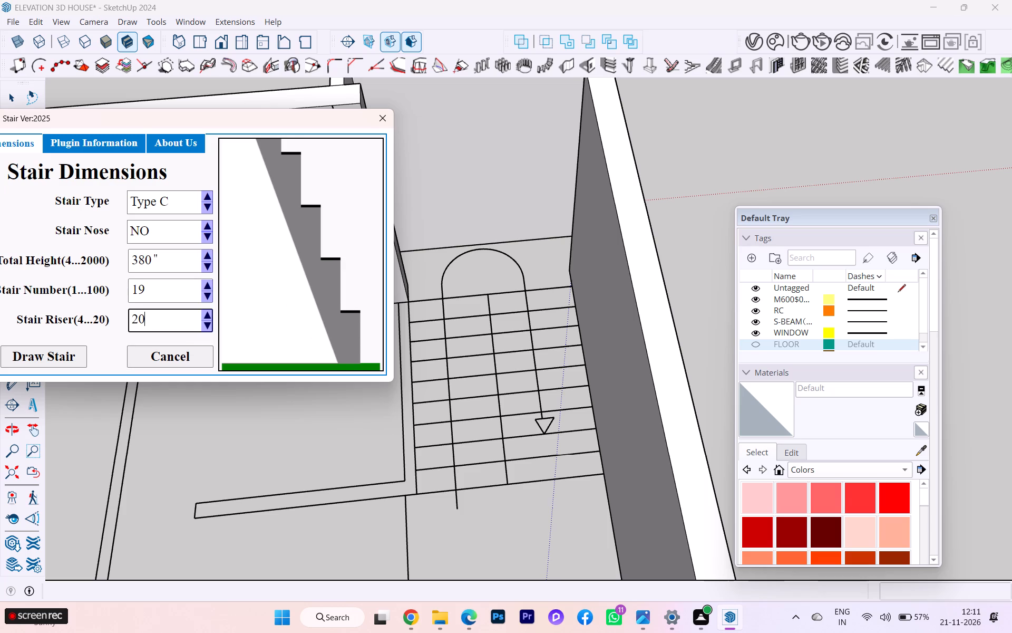
pyautogui.moveTo(162, 252); pyautogui.dragTo(126, 252)
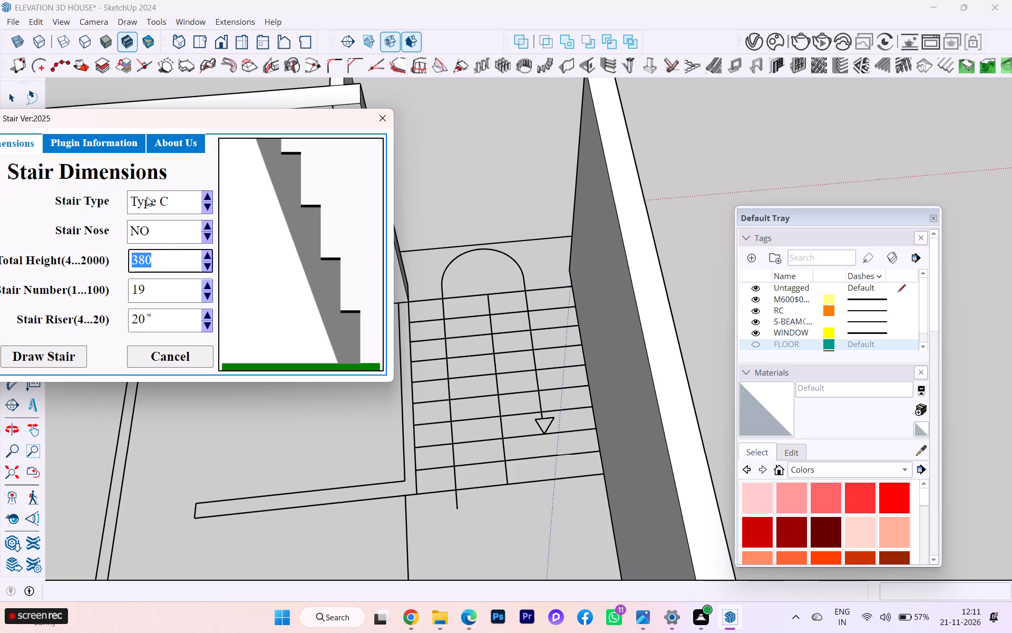
pyautogui.press('BackSpace')
pyautogui.write('120.')
pyautogui.press('BackSpace')
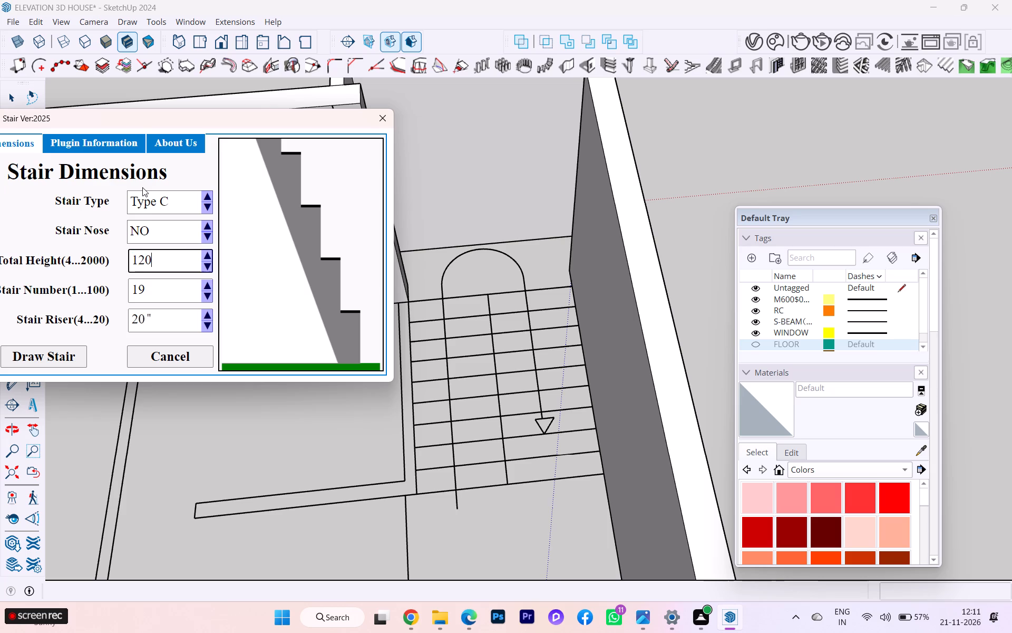
pyautogui.click(180, 298)
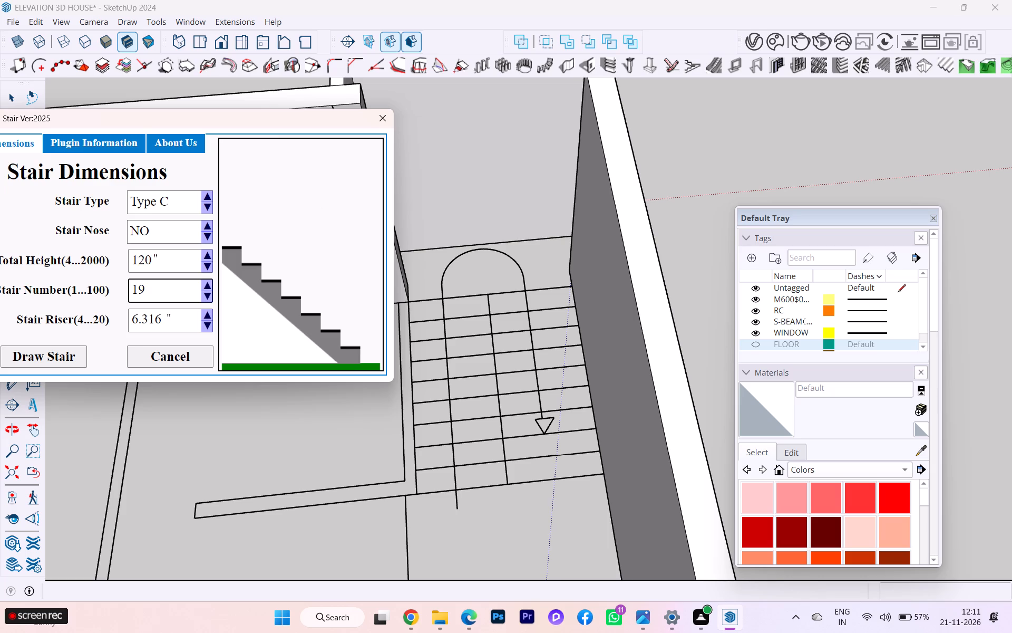
pyautogui.scroll(-1, 177, 300)
pyautogui.click(61, 358)
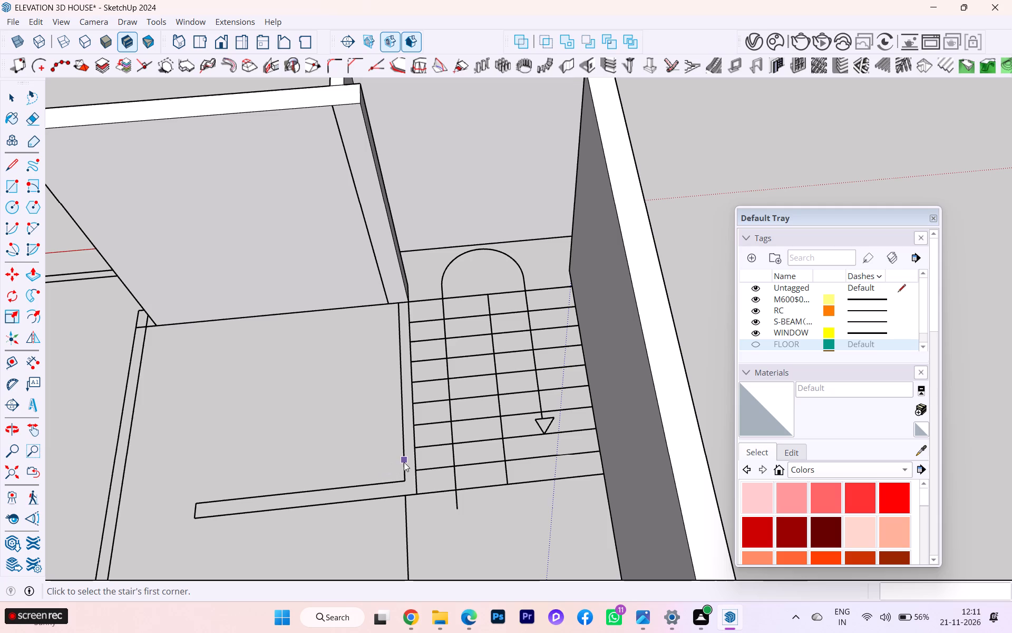
# Set the stair's entrance width along the plan's first riser line, about 3' 2 13/16" from the centre line to the outer wall.
pyautogui.scroll(-2, 404, 462)
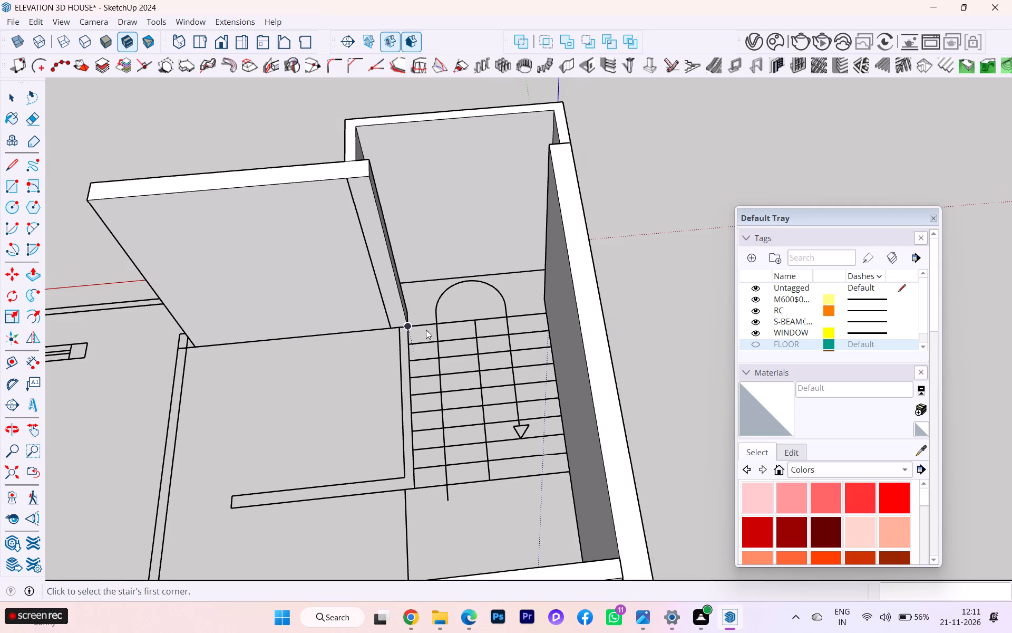
pyautogui.scroll(3, 353, 319)
pyautogui.scroll(-3, 367, 274)
pyautogui.scroll(-3, 393, 335)
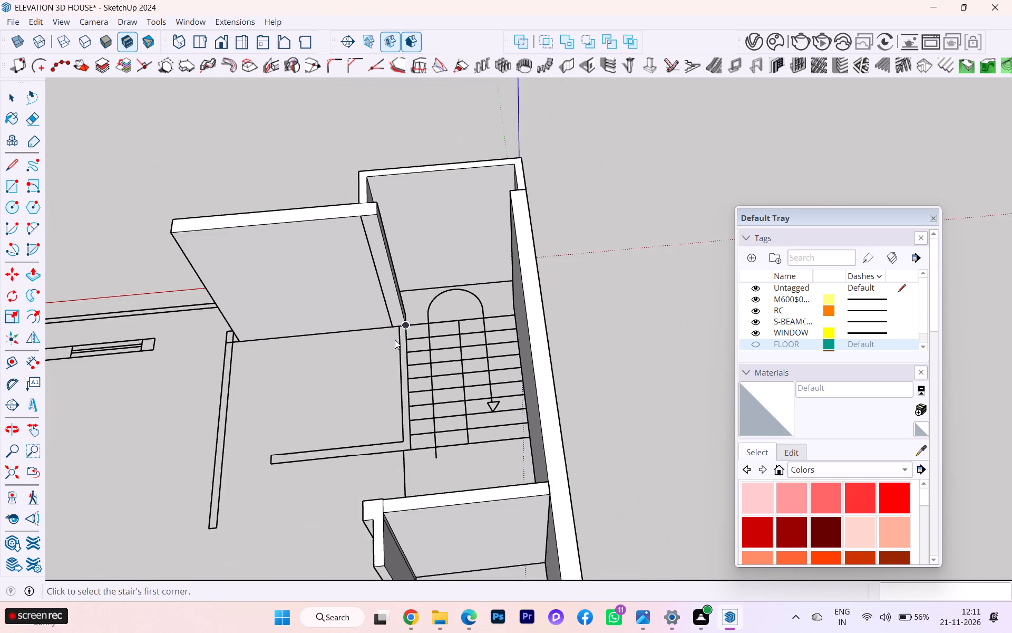
pyautogui.scroll(-3, 395, 343)
pyautogui.scroll(7, 408, 392)
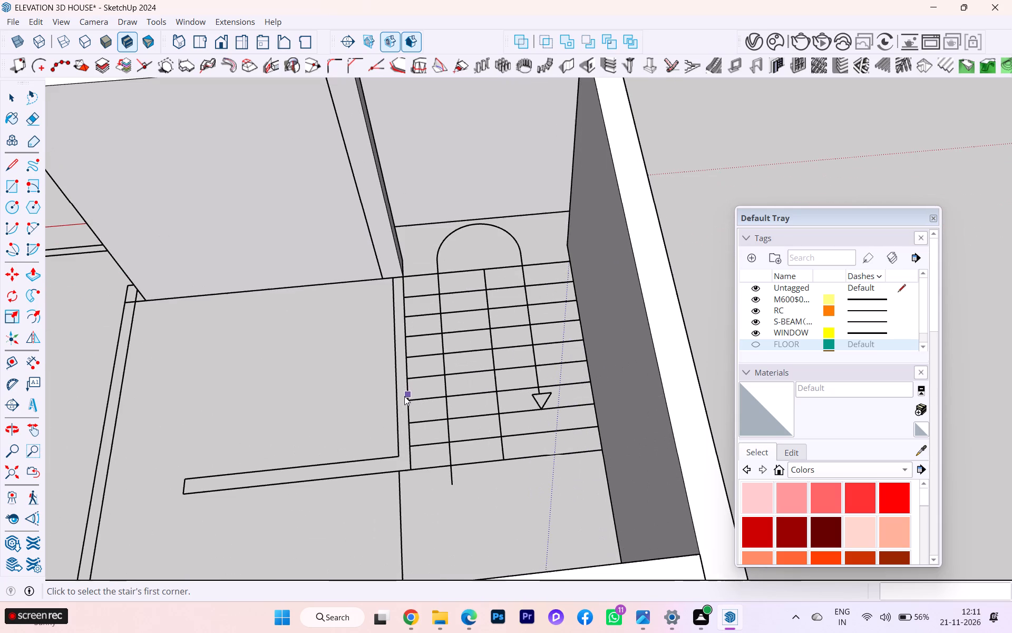
pyautogui.scroll(-3, 387, 402)
pyautogui.scroll(6, 398, 475)
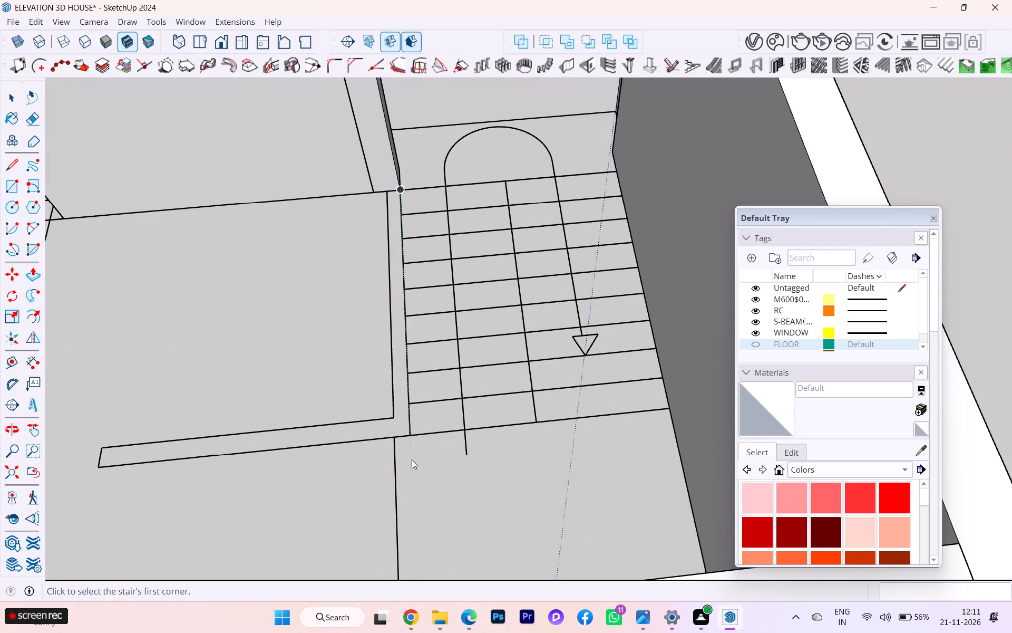
pyautogui.click(539, 419)
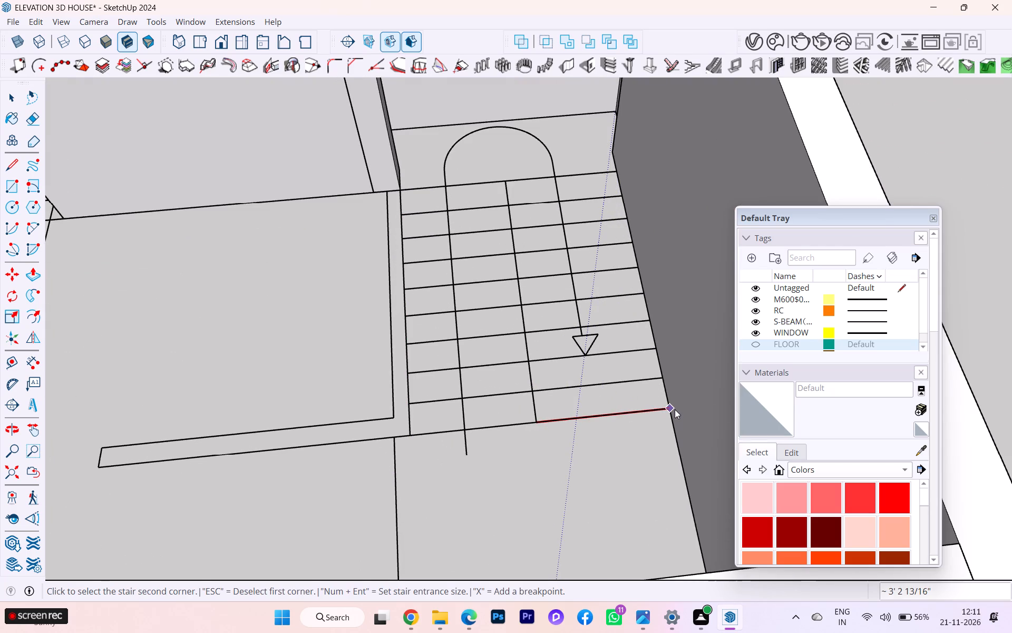
pyautogui.click(675, 409)
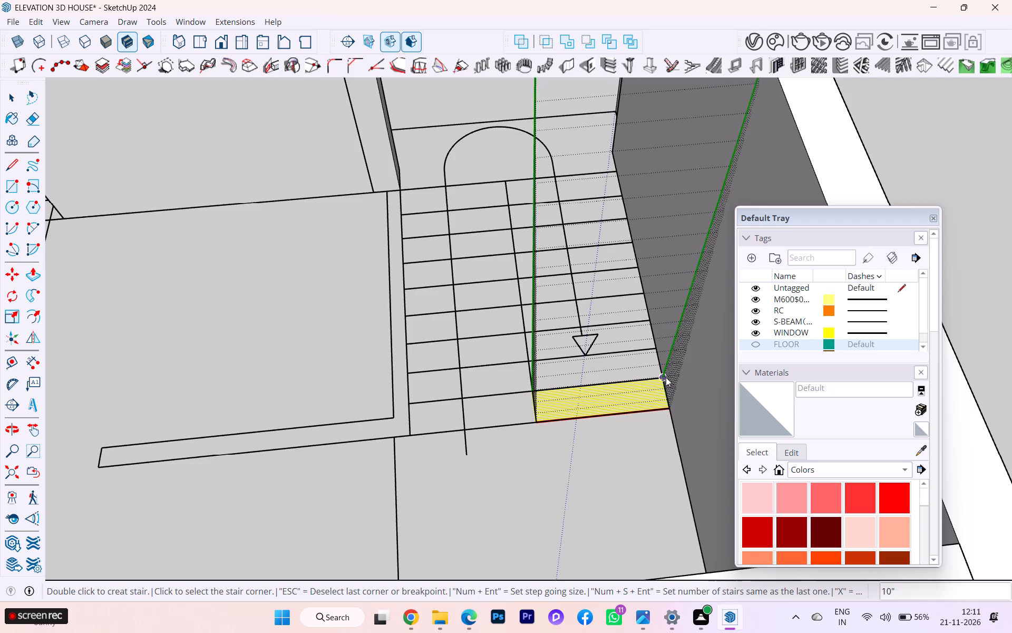
# Mark the first flight's nine 10" treads along the outer wall, following the plan's tread lines up to the landing.
pyautogui.click(666, 377)
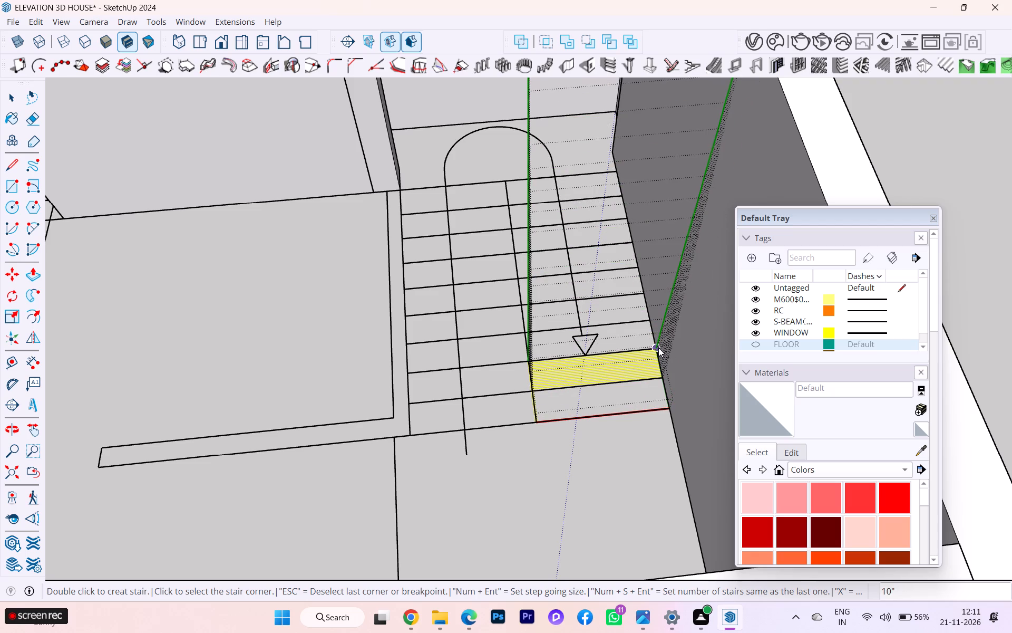
pyautogui.click(658, 347)
pyautogui.click(650, 318)
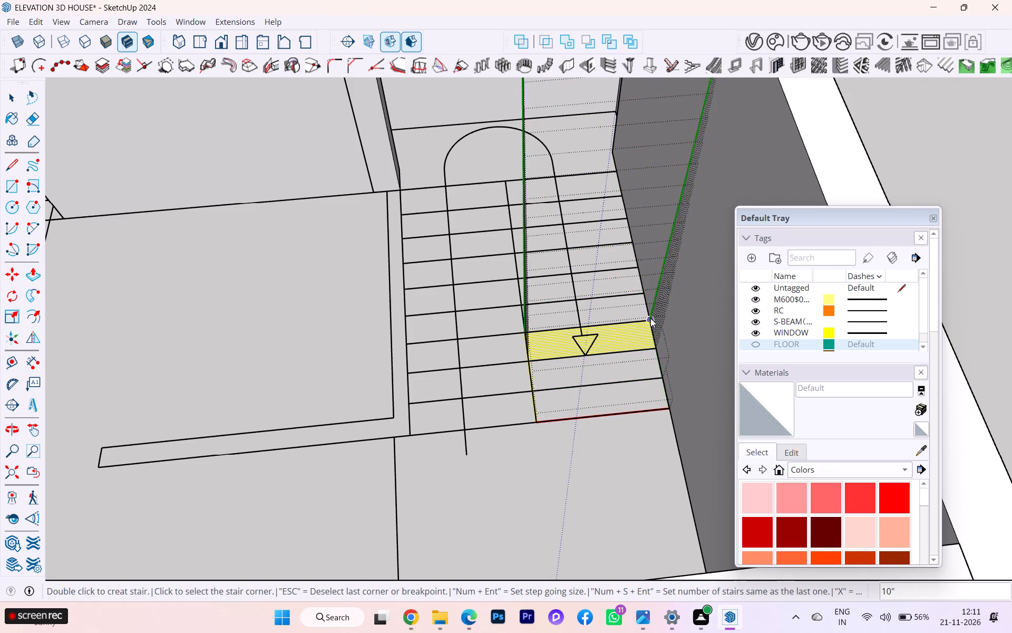
pyautogui.click(643, 293)
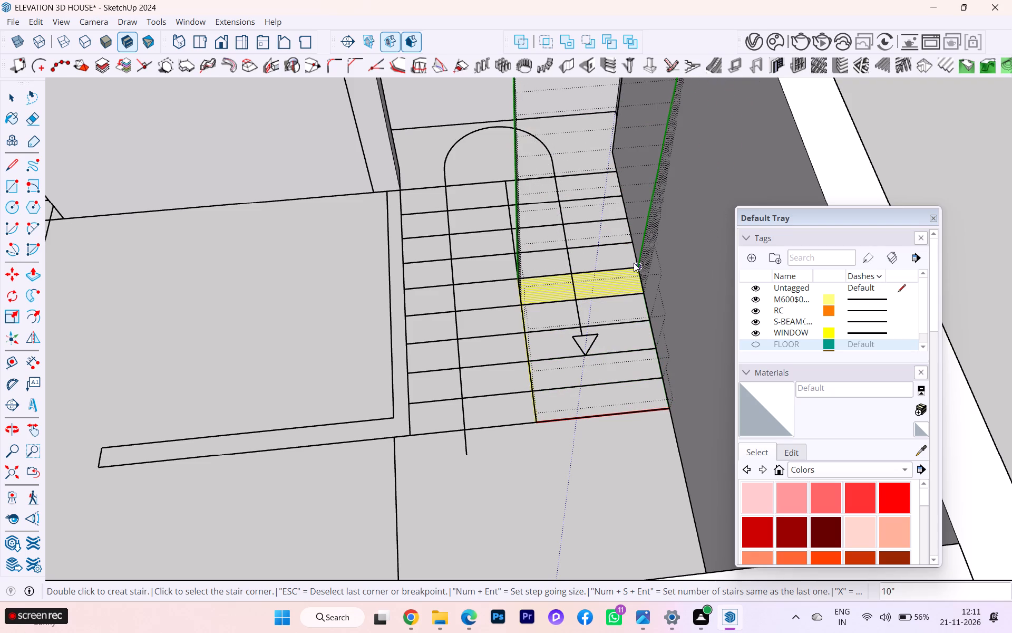
pyautogui.click(634, 264)
pyautogui.click(634, 242)
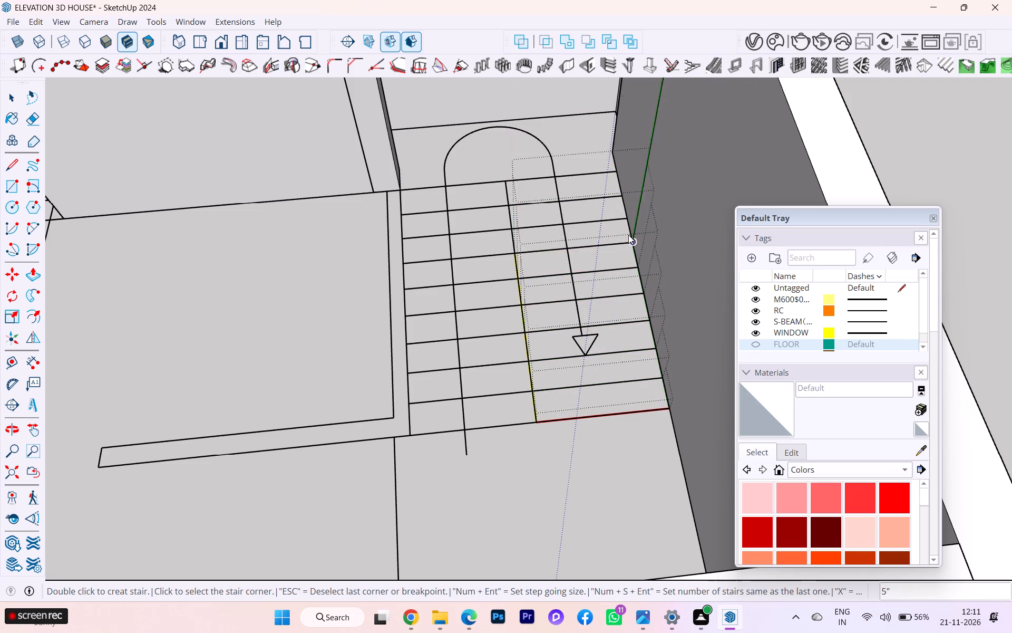
pyautogui.click(625, 217)
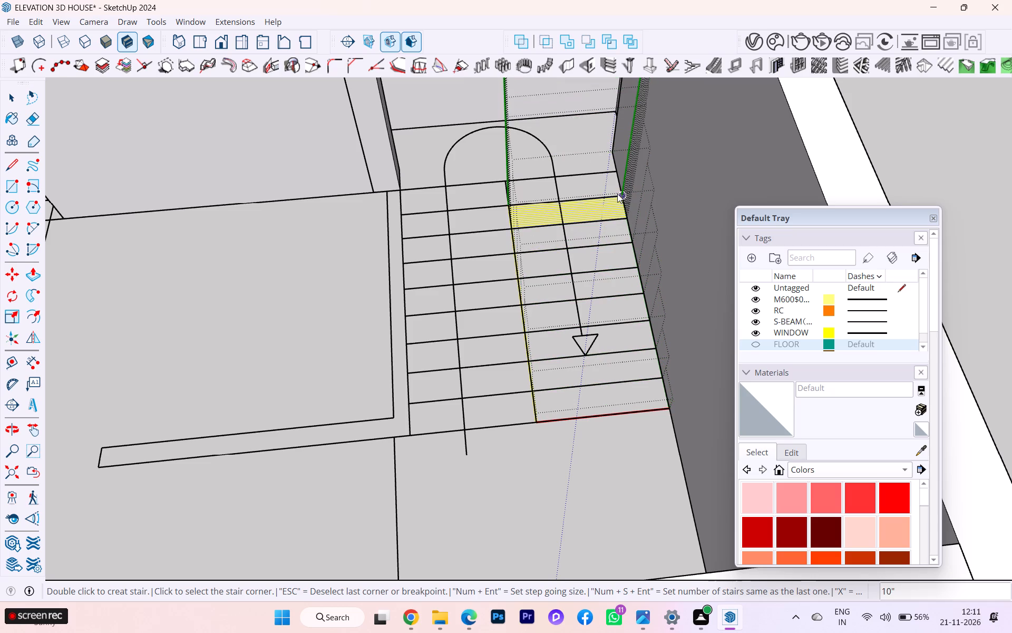
pyautogui.click(617, 194)
pyautogui.click(616, 167)
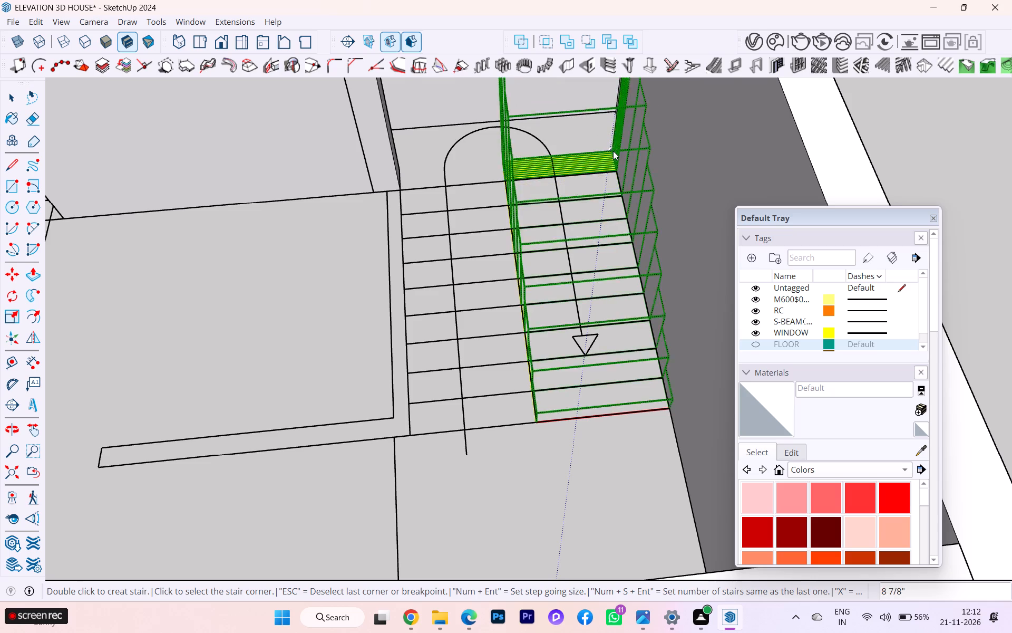
# Carry the stair across the landing edge by picking the opposite corner at the inner wall, about 6' 3" away.
pyautogui.scroll(-4, 613, 151)
pyautogui.moveTo(613, 151); pyautogui.dragTo(714, 175, button='middle')
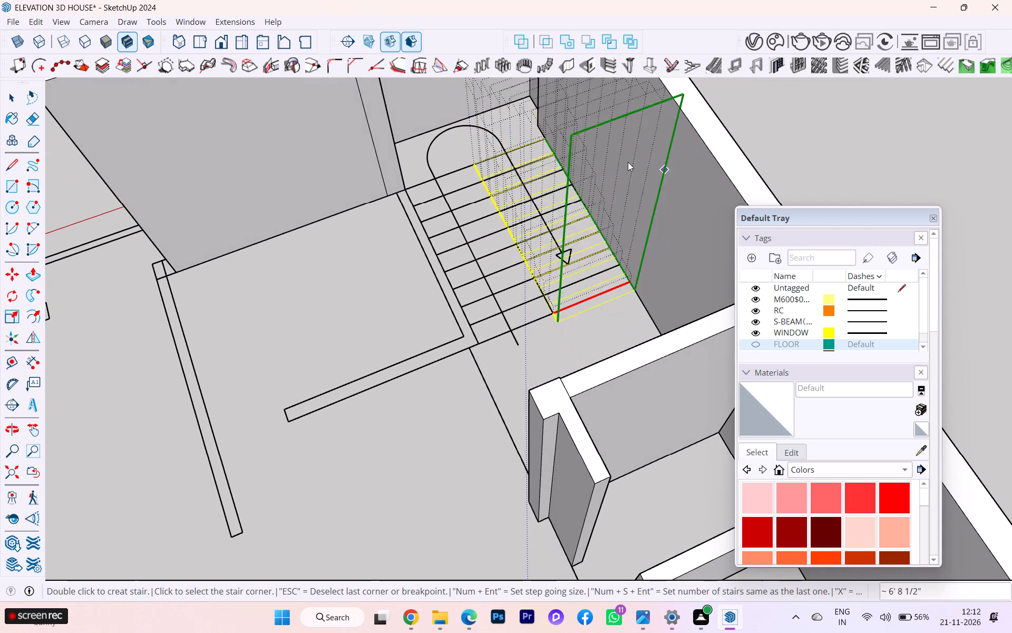
pyautogui.scroll(13, 523, 89)
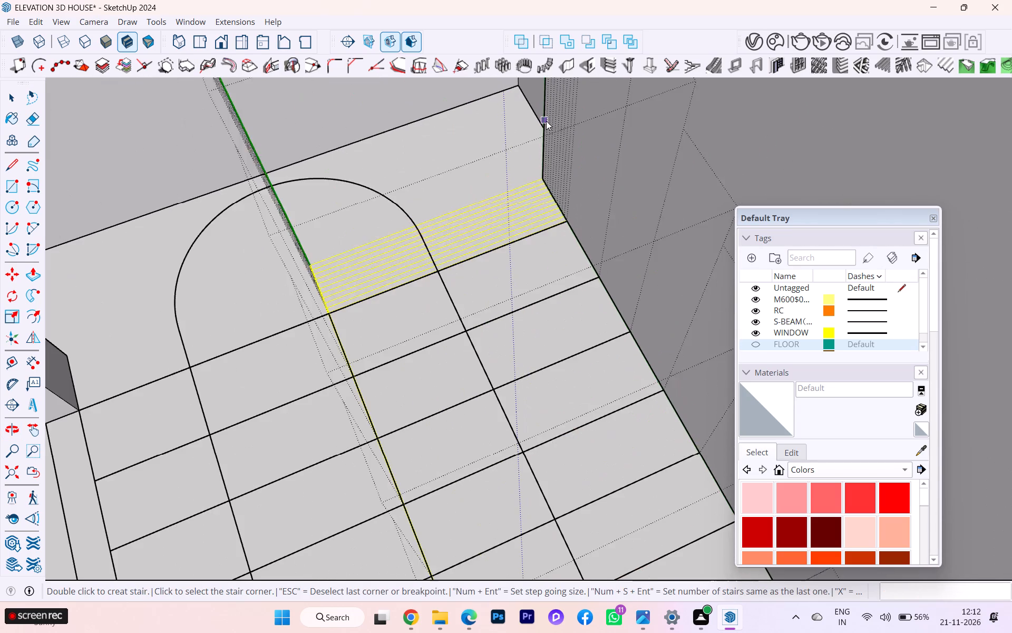
pyautogui.scroll(3, 544, 125)
pyautogui.scroll(-10, 544, 125)
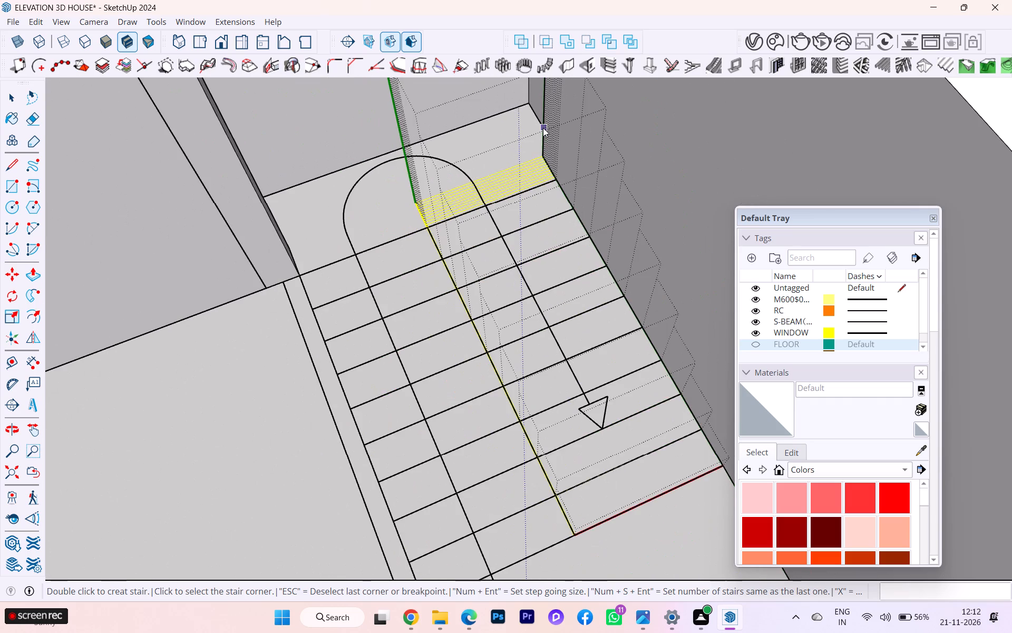
pyautogui.scroll(3, 543, 128)
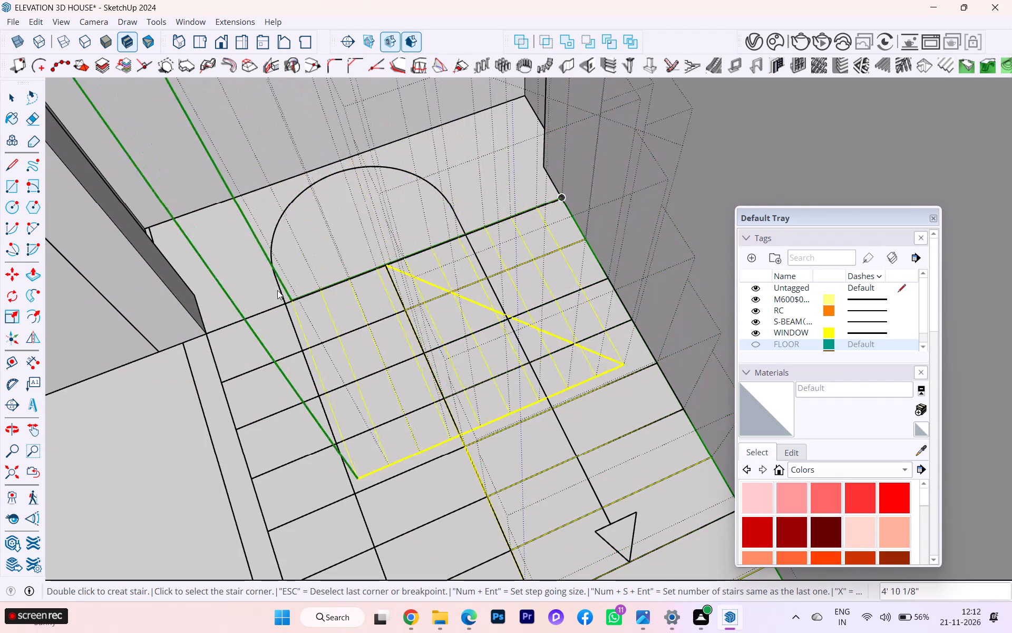
pyautogui.click(200, 329)
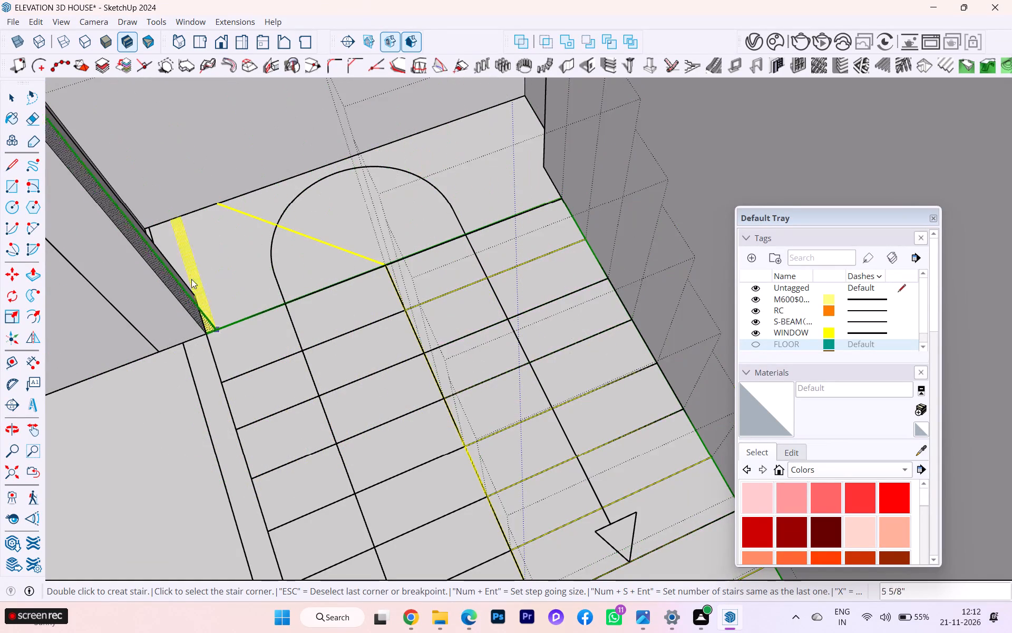
# Mark the return flight's nine treads along the inner wall, following the plan's tread lines from the landing to the flight's end.
pyautogui.scroll(-8, 192, 274)
pyautogui.scroll(2, 222, 262)
pyautogui.scroll(-3, 222, 262)
pyautogui.scroll(-2, 212, 308)
pyautogui.scroll(1, 213, 316)
pyautogui.scroll(-10, 213, 317)
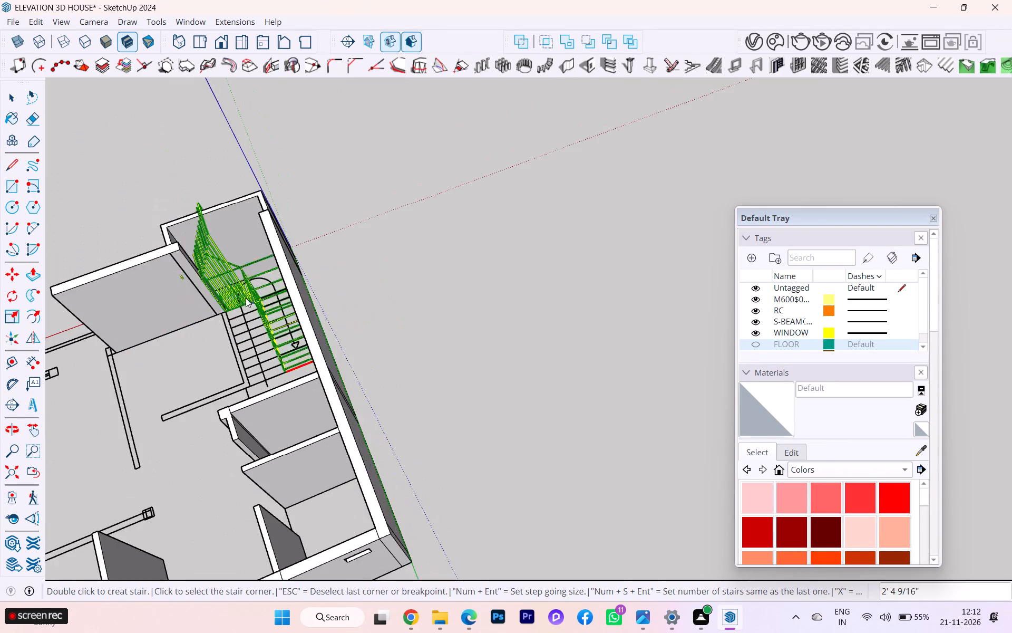
pyautogui.scroll(-5, 198, 284)
pyautogui.scroll(1, 197, 287)
pyautogui.scroll(-2, 197, 287)
pyautogui.scroll(15, 236, 368)
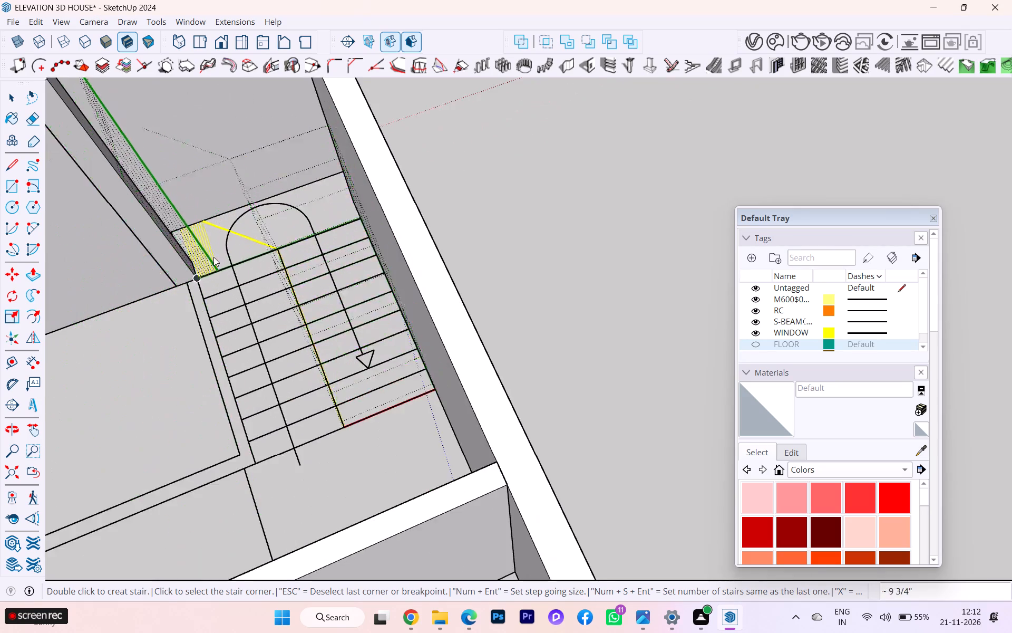
pyautogui.scroll(-4, 213, 257)
pyautogui.scroll(3, 205, 267)
pyautogui.scroll(-2, 203, 276)
pyautogui.scroll(10, 203, 280)
pyautogui.scroll(-3, 207, 293)
pyautogui.scroll(2, 207, 293)
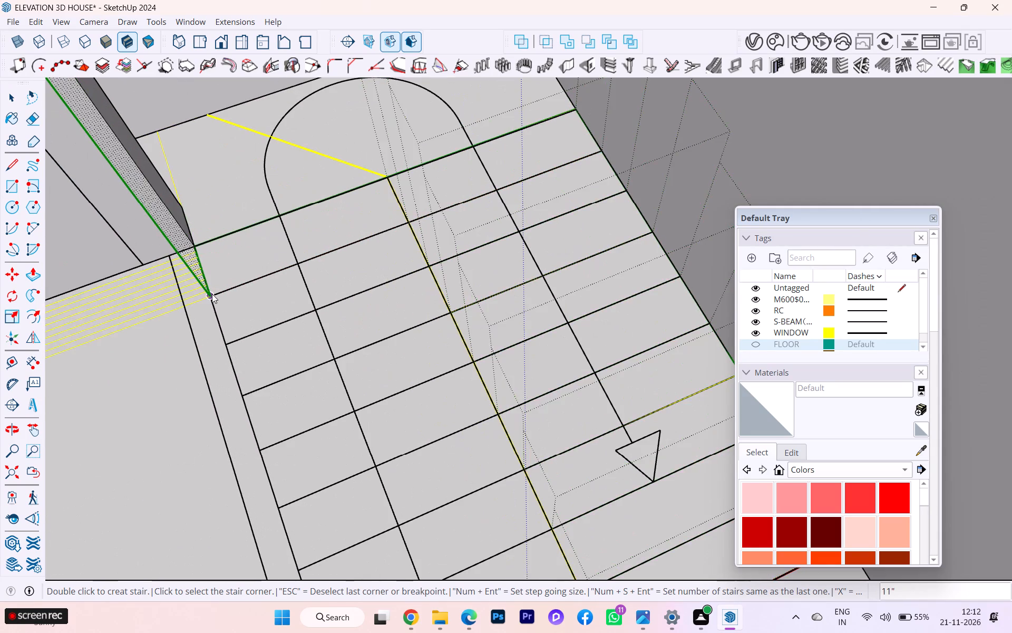
pyautogui.click(210, 295)
pyautogui.click(230, 345)
pyautogui.scroll(-7, 198, 282)
pyautogui.scroll(2, 198, 282)
pyautogui.scroll(-1, 198, 282)
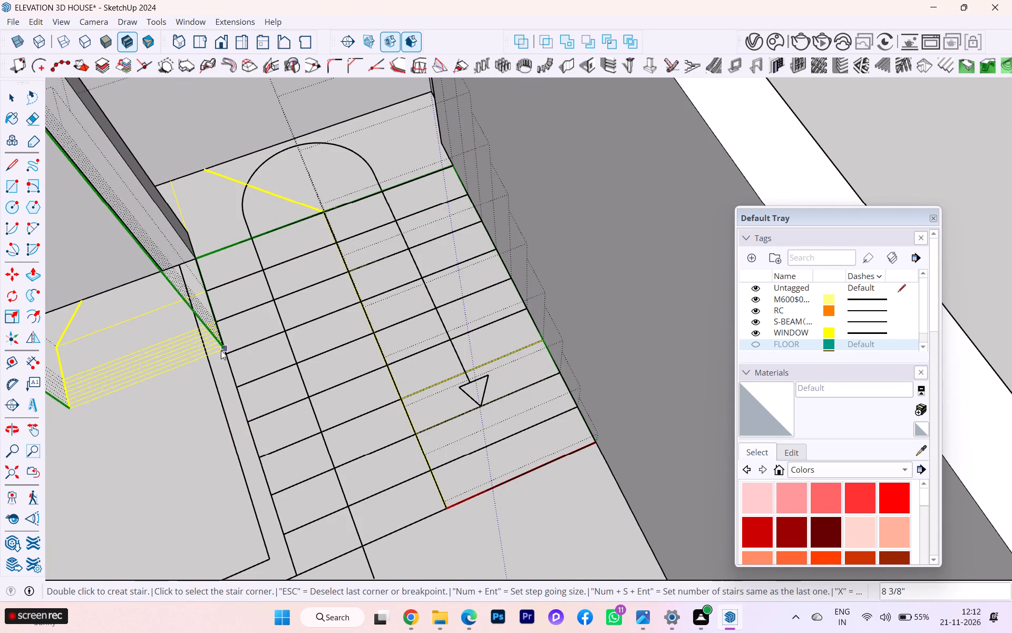
pyautogui.click(225, 355)
pyautogui.click(233, 389)
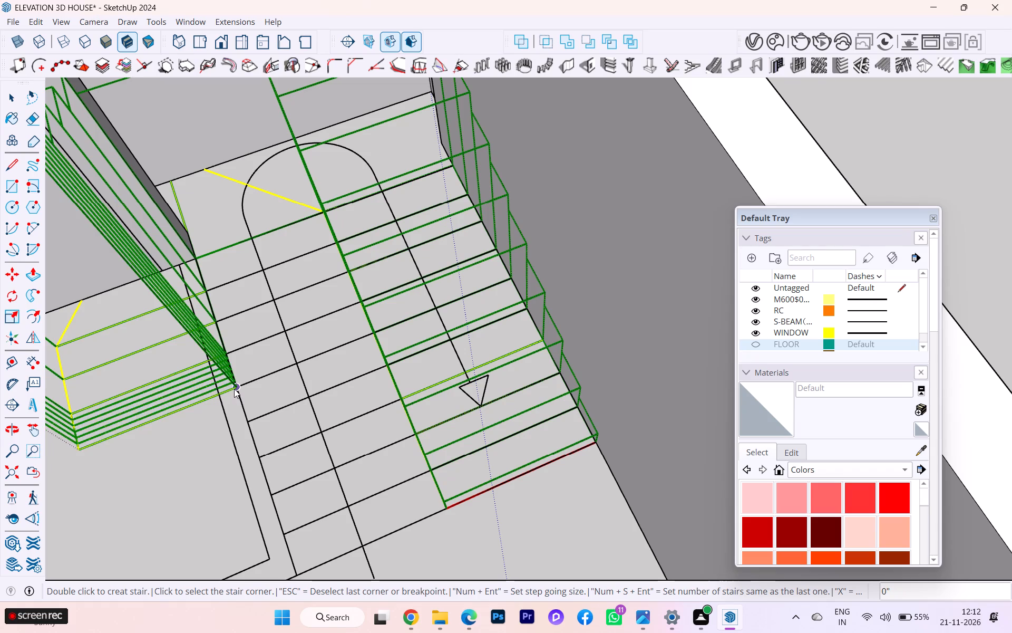
pyautogui.click(248, 423)
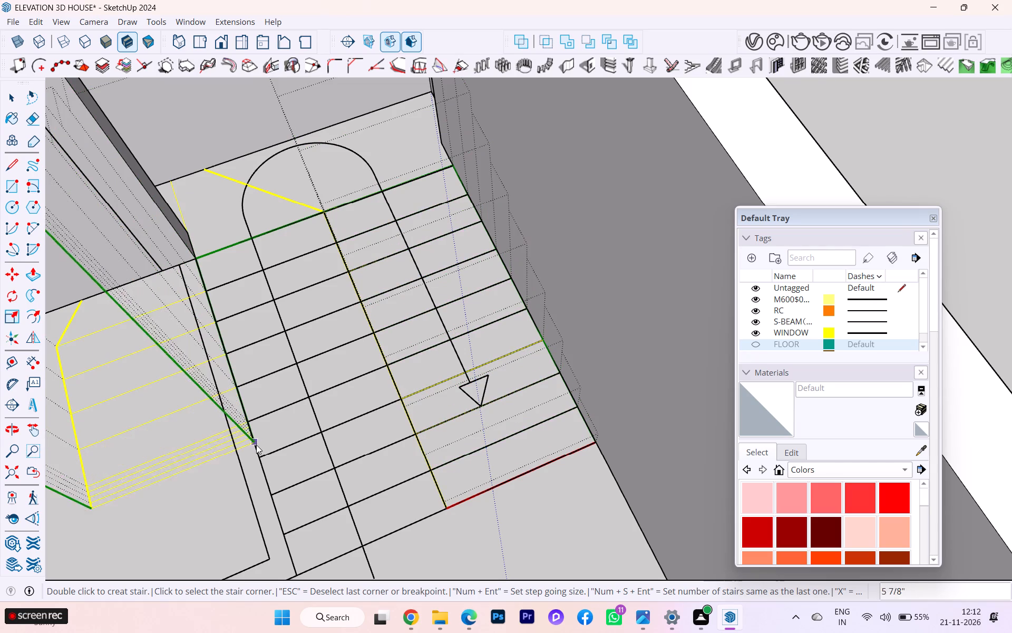
pyautogui.click(261, 461)
pyautogui.click(274, 499)
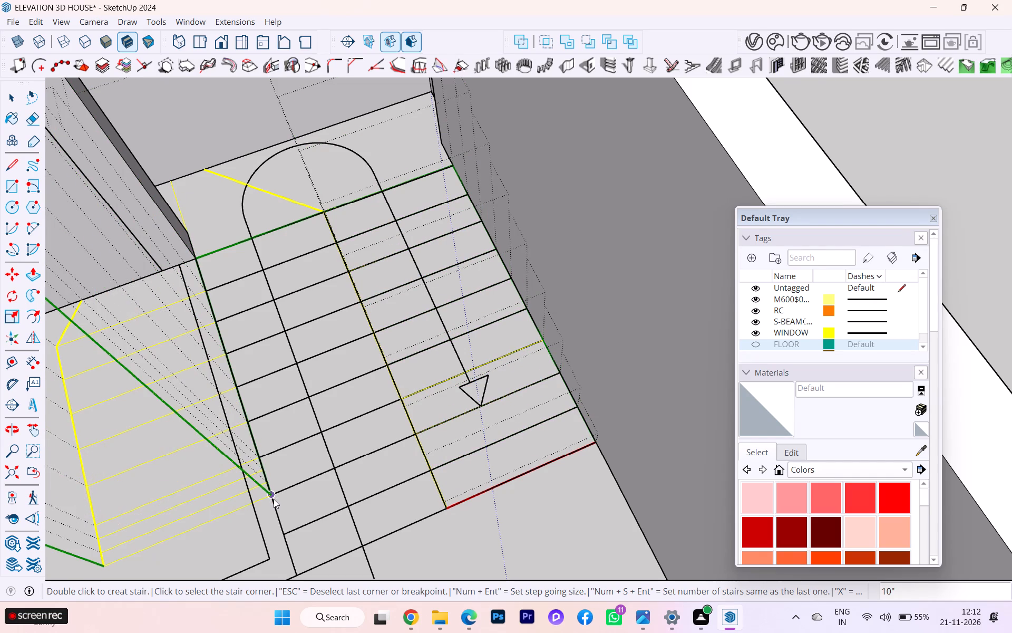
pyautogui.click(283, 539)
pyautogui.scroll(-3, 253, 426)
pyautogui.scroll(2, 253, 426)
pyautogui.scroll(-1, 253, 426)
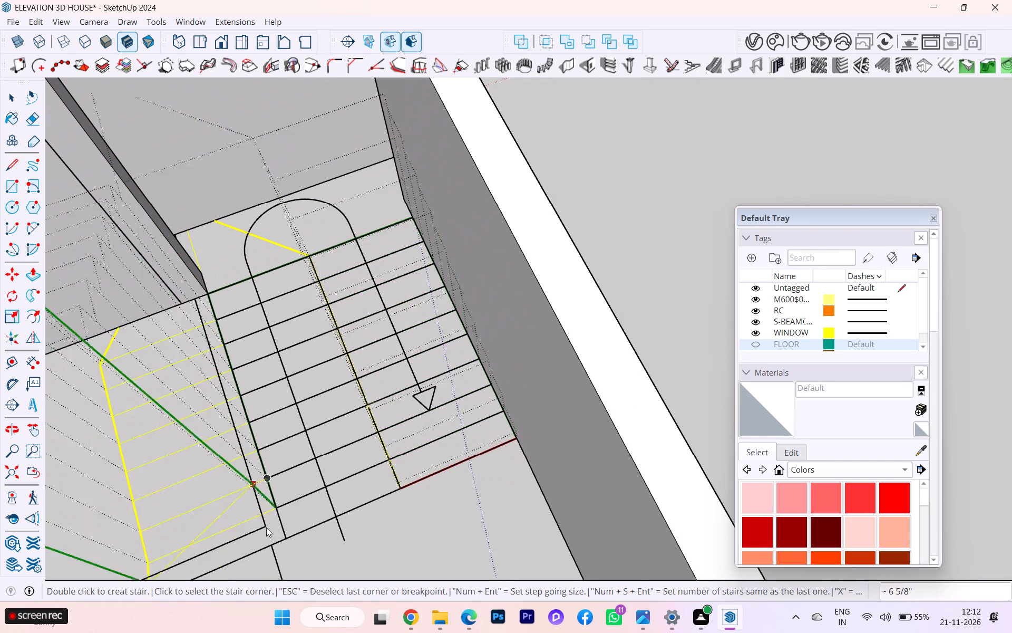
pyautogui.scroll(-4, 248, 377)
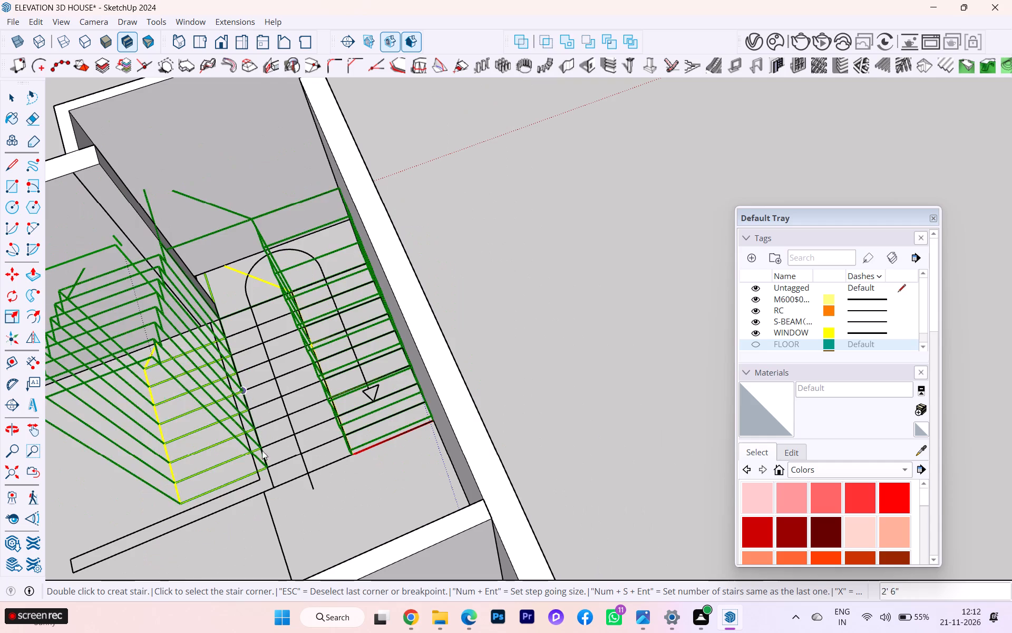
pyautogui.scroll(3, 272, 493)
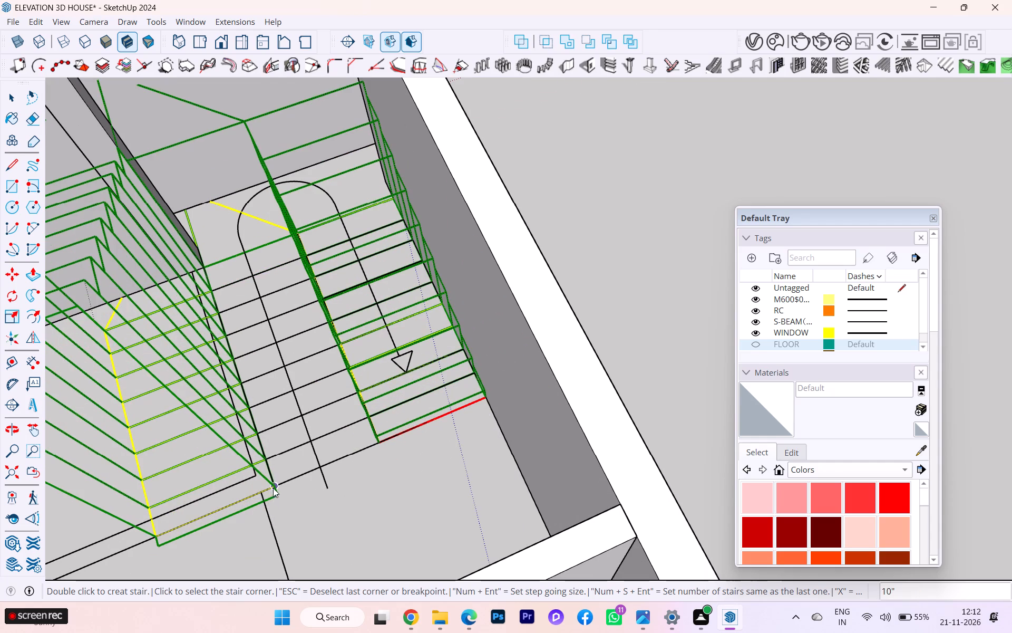
pyautogui.click(274, 484)
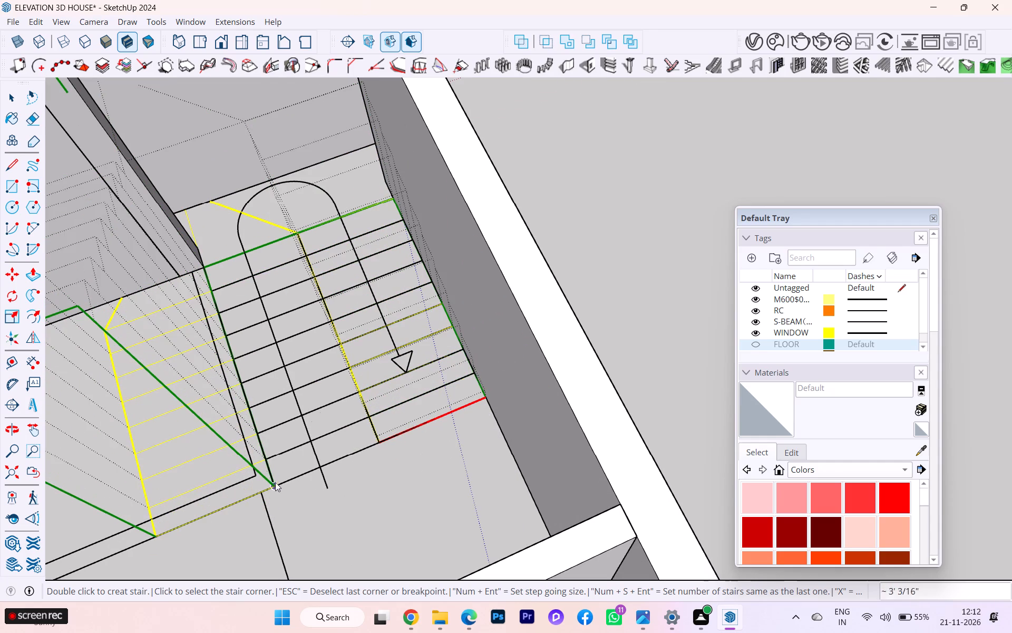
# Mark the first flight's nine treads along the plan's centre line, following the 10" tread lines from the first riser to the landing.
pyautogui.scroll(3, 338, 449)
pyautogui.scroll(3, 421, 414)
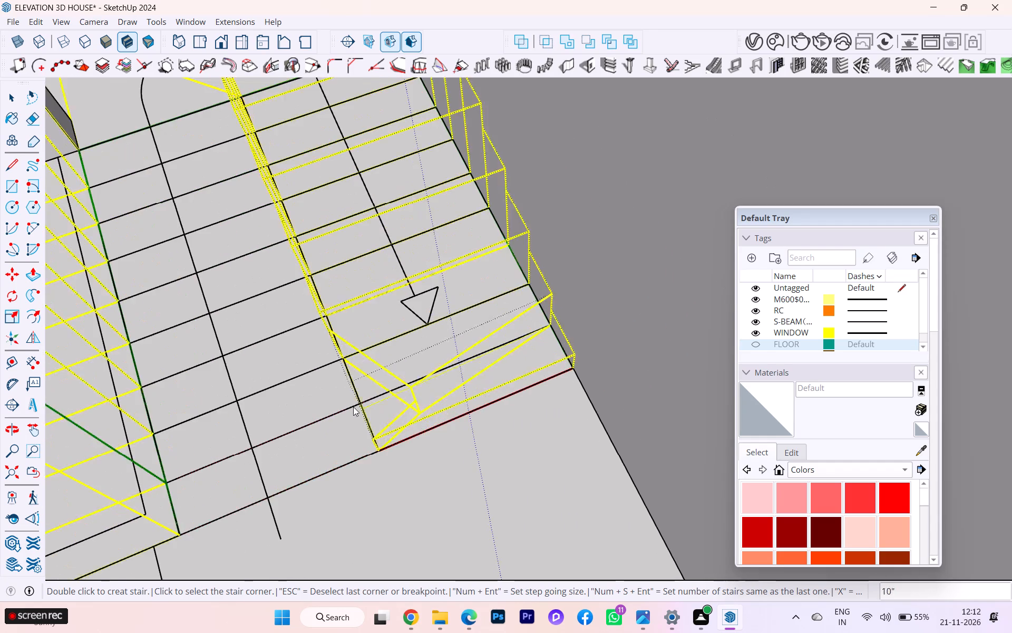
pyautogui.scroll(2, 353, 407)
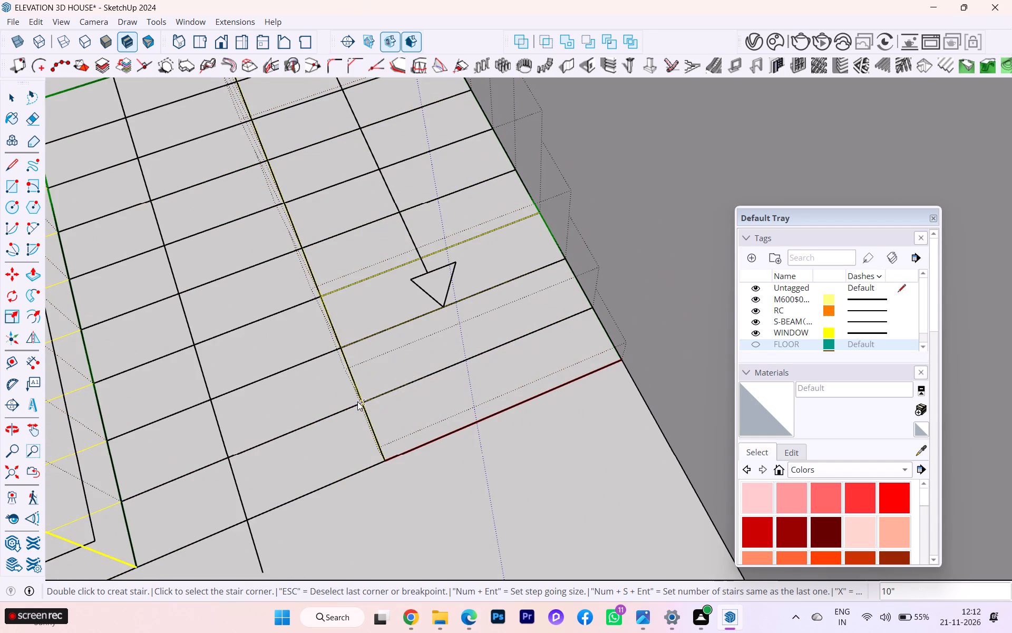
pyautogui.click(357, 401)
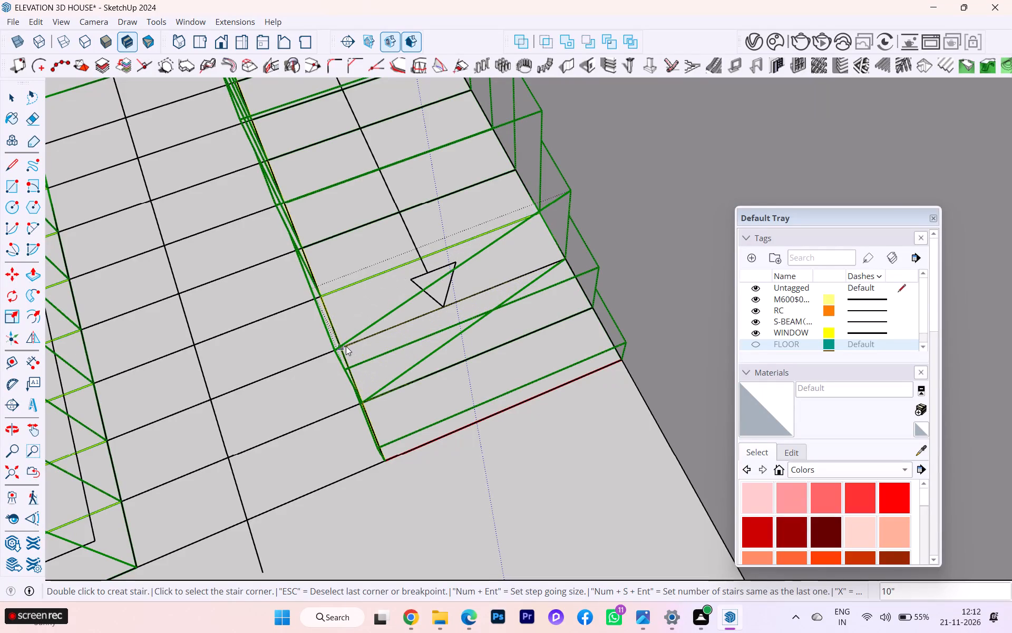
pyautogui.click(339, 346)
pyautogui.click(322, 295)
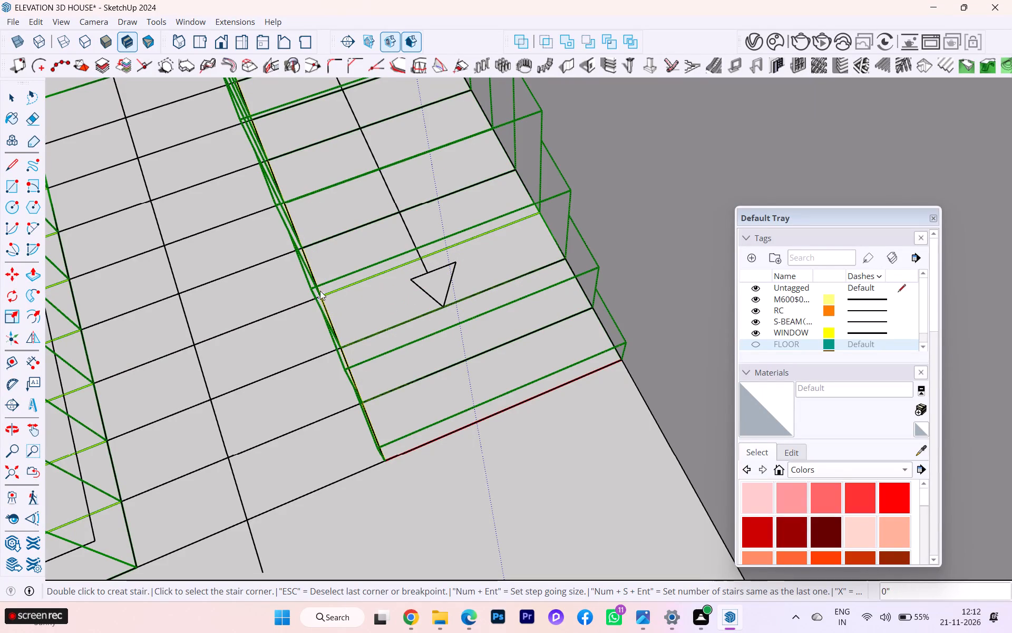
pyautogui.click(303, 248)
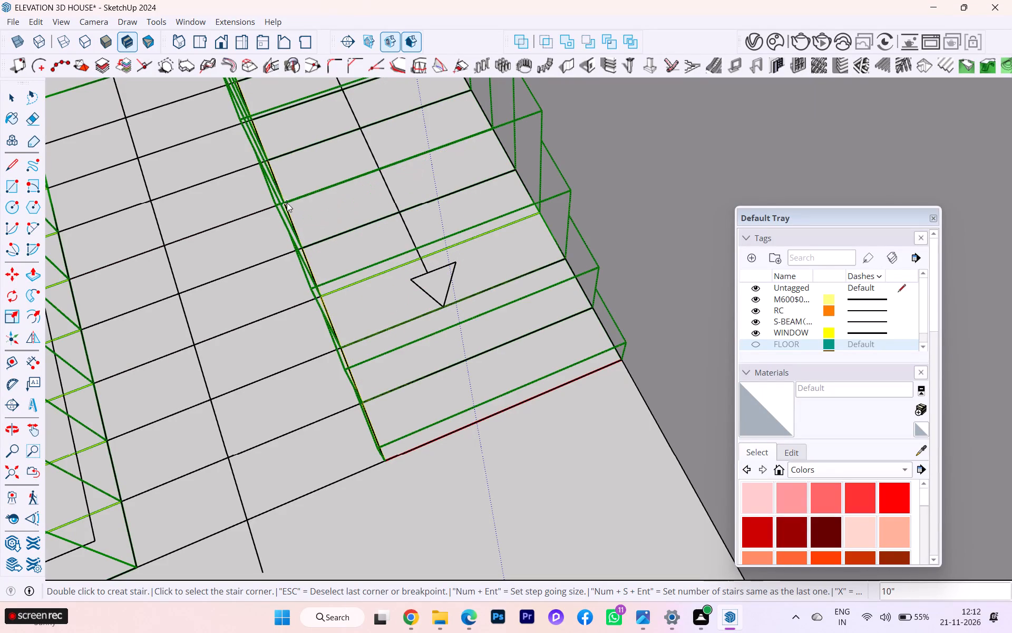
pyautogui.click(285, 201)
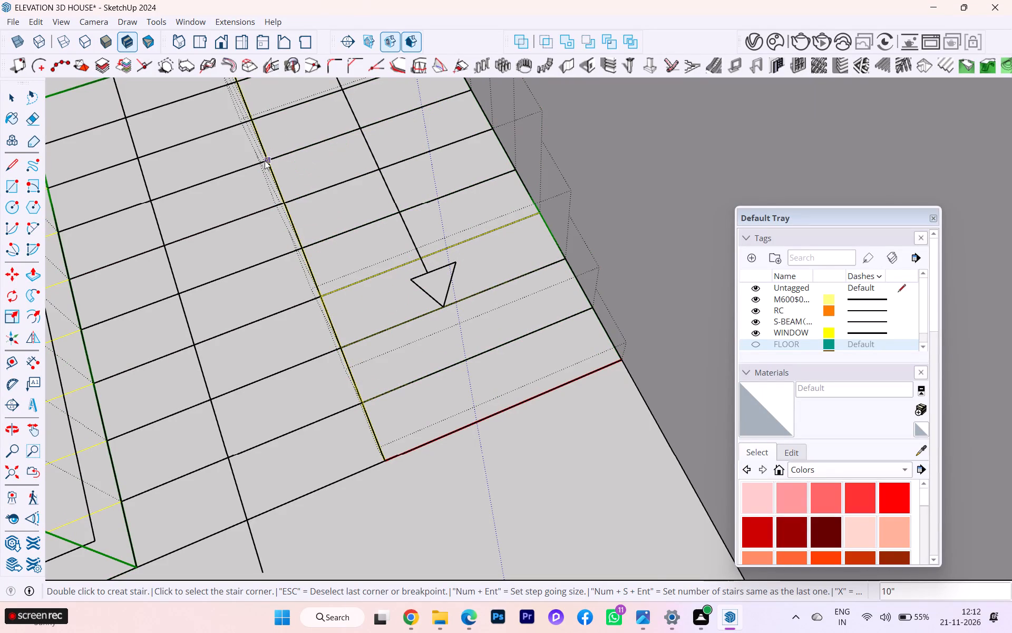
pyautogui.click(265, 160)
pyautogui.scroll(-8, 330, 307)
pyautogui.scroll(1, 244, 198)
pyautogui.scroll(-2, 245, 201)
pyautogui.moveTo(246, 204); pyautogui.dragTo(458, 198, button='middle')
pyautogui.scroll(3, 281, 311)
pyautogui.scroll(4, 263, 402)
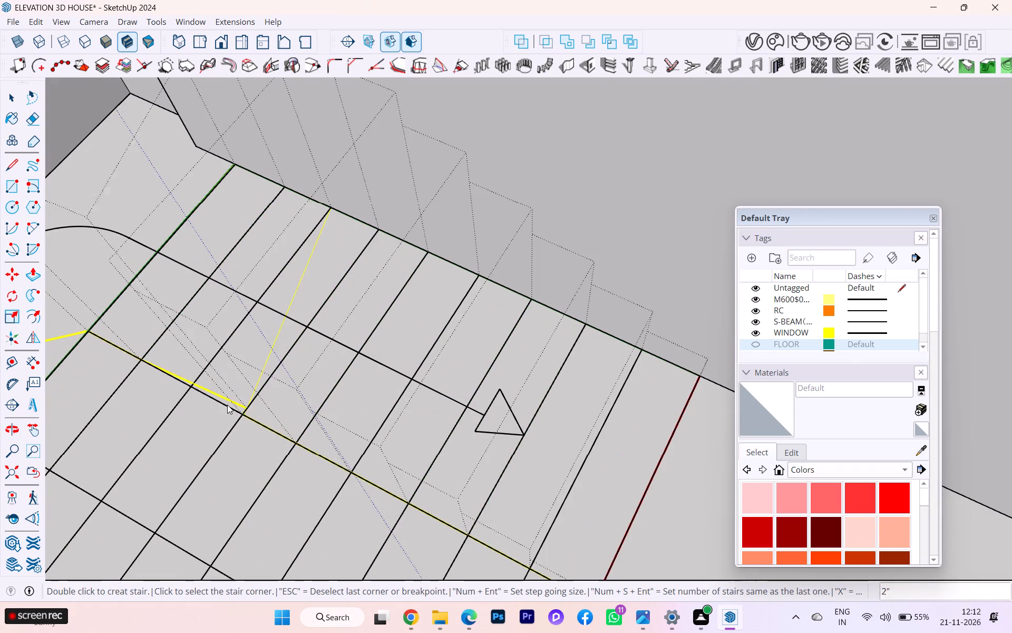
pyautogui.click(190, 387)
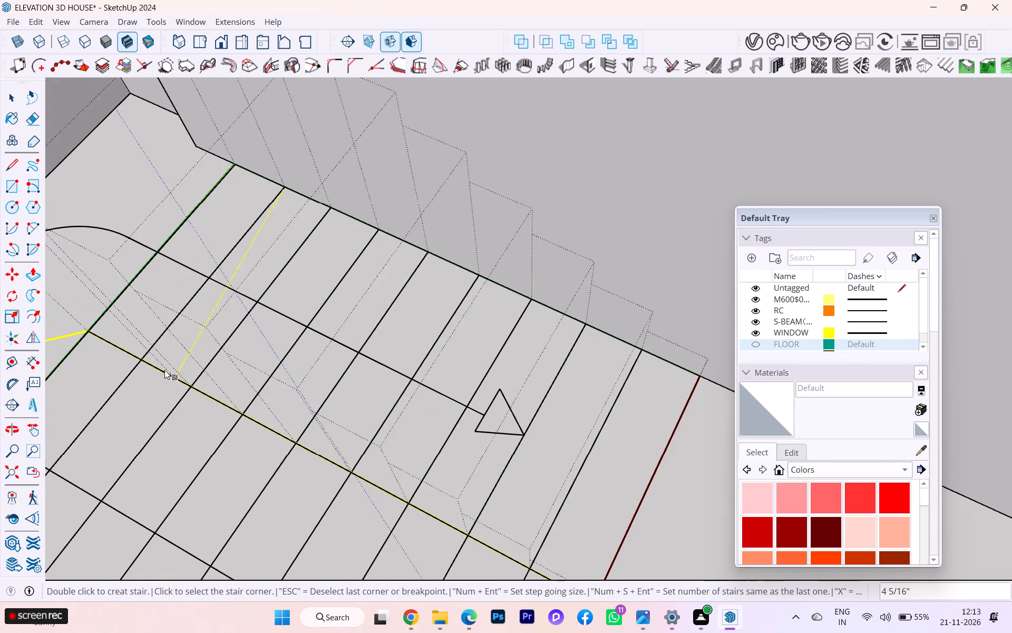
pyautogui.click(141, 358)
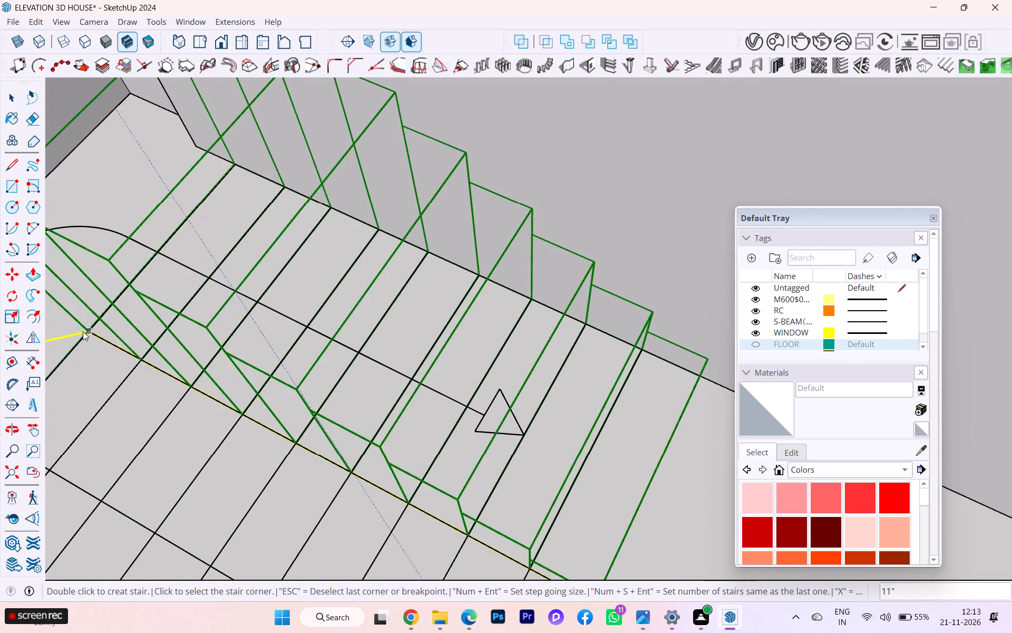
pyautogui.click(83, 331)
# Carry the stair's second side across the landing edge by picking the return flight's far corner at the wall, about 6' 4" away.
pyautogui.scroll(-10, 230, 379)
pyautogui.scroll(-5, 135, 342)
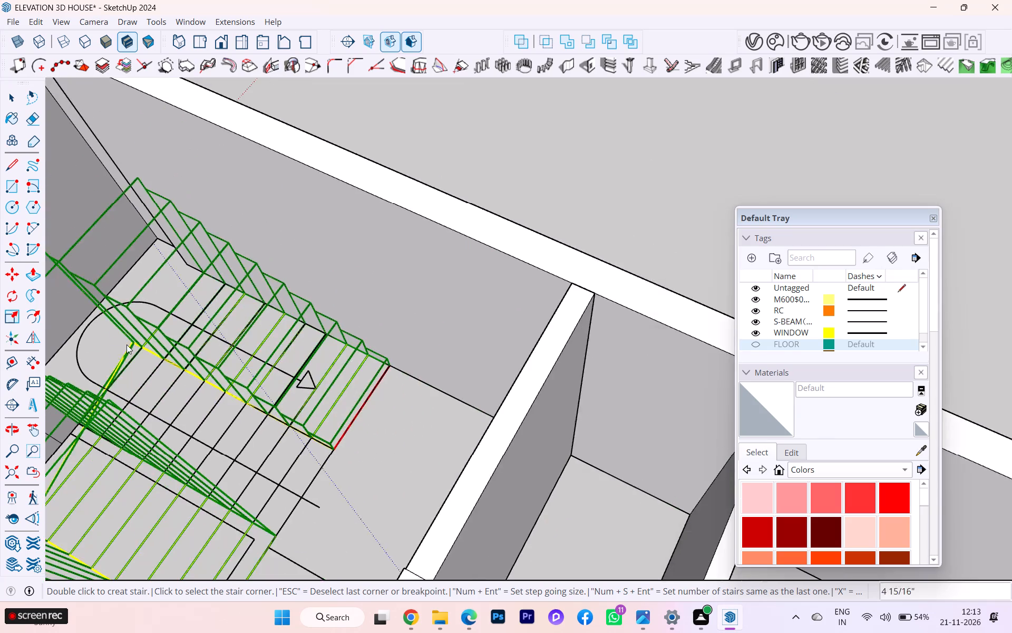
pyautogui.scroll(-4, 122, 343)
pyautogui.scroll(-3, 183, 388)
pyautogui.scroll(1, 183, 388)
pyautogui.scroll(-1, 183, 388)
pyautogui.scroll(-6, 122, 394)
pyautogui.moveTo(128, 391); pyautogui.dragTo(118, 397, button='middle')
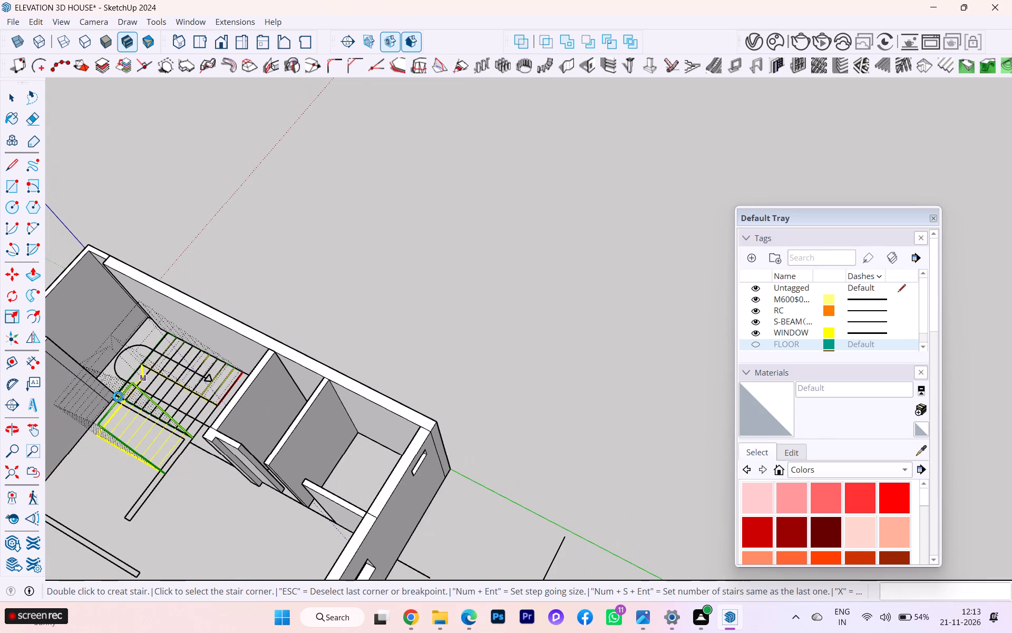
pyautogui.moveTo(118, 397); pyautogui.dragTo(60, 420, button='middle')
pyautogui.scroll(7, 154, 399)
pyautogui.scroll(-1, 129, 391)
pyautogui.scroll(3, 130, 390)
pyautogui.scroll(-1, 160, 362)
pyautogui.scroll(5, 160, 362)
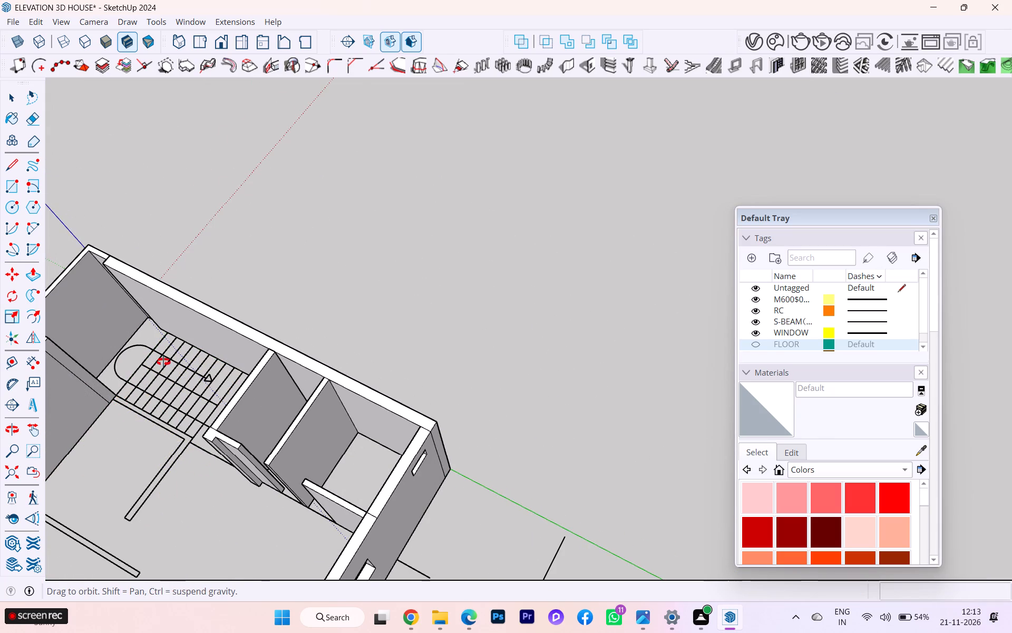
pyautogui.scroll(-4, 115, 404)
pyautogui.scroll(-4, 432, 405)
pyautogui.scroll(1, 435, 406)
pyautogui.scroll(-2, 435, 406)
pyautogui.scroll(1, 566, 379)
pyautogui.scroll(-5, 566, 379)
pyautogui.scroll(-8, 513, 388)
pyautogui.scroll(1, 492, 392)
pyautogui.scroll(-4, 515, 377)
pyautogui.scroll(3, 517, 377)
pyautogui.scroll(-2, 517, 377)
pyautogui.scroll(6, 261, 338)
pyautogui.scroll(-1, 252, 329)
pyautogui.scroll(2, 252, 329)
pyautogui.scroll(-1, 252, 329)
pyautogui.scroll(6, 252, 329)
pyautogui.scroll(-1, 258, 330)
pyautogui.scroll(1, 258, 330)
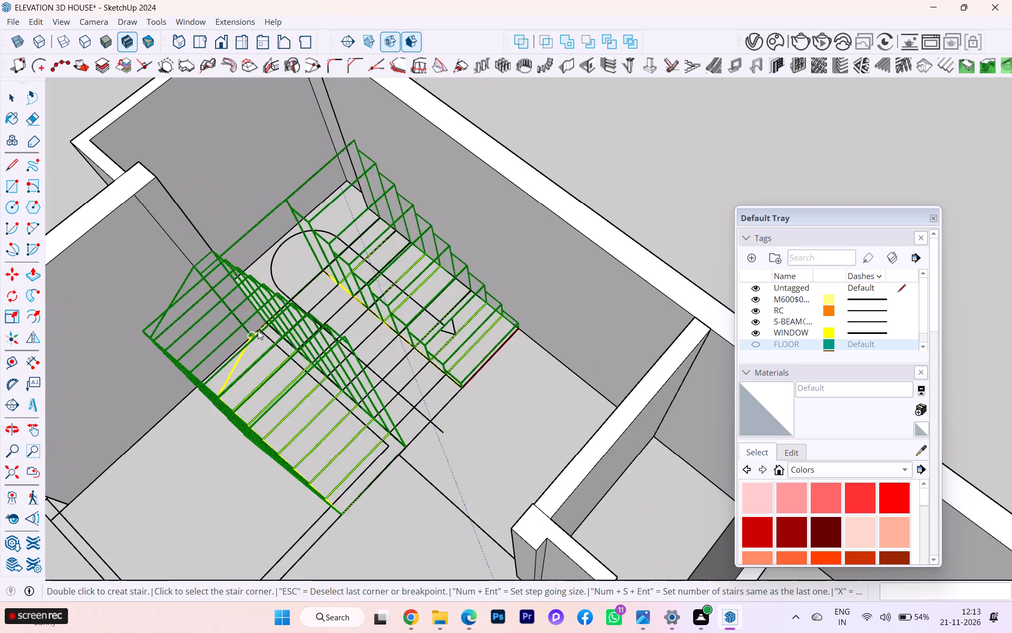
pyautogui.scroll(3, 258, 330)
pyautogui.scroll(-5, 270, 315)
pyautogui.scroll(2, 270, 315)
pyautogui.scroll(2, 193, 383)
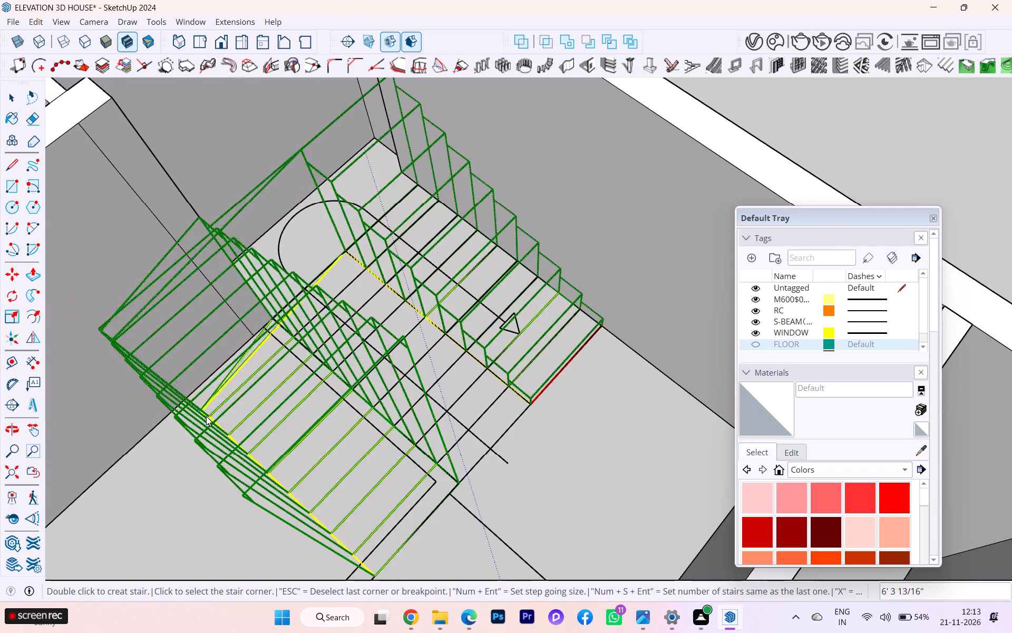
pyautogui.scroll(8, 206, 416)
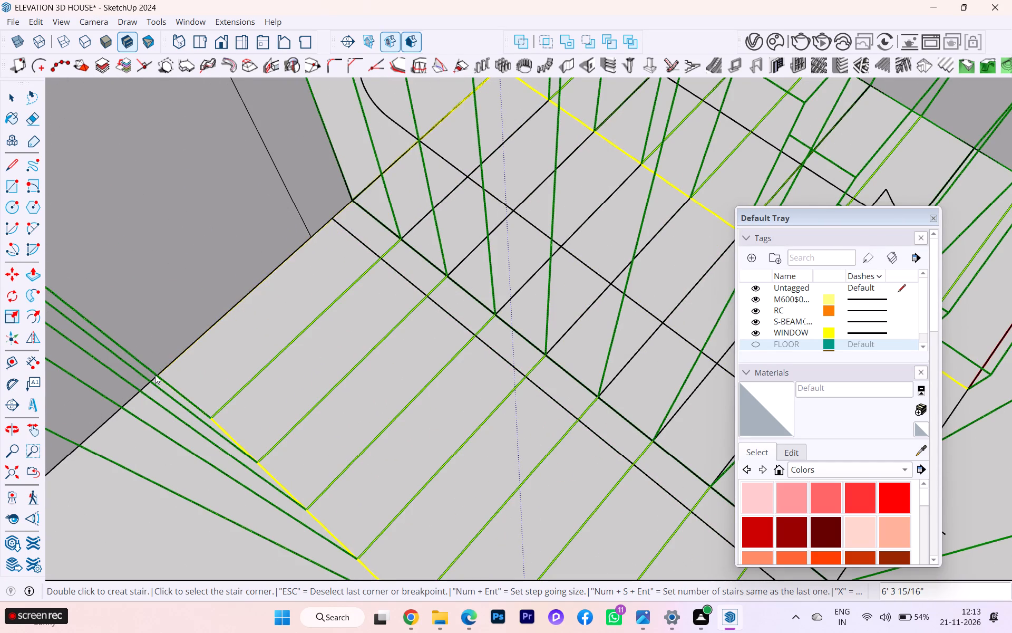
pyautogui.scroll(-2, 155, 375)
pyautogui.scroll(3, 155, 375)
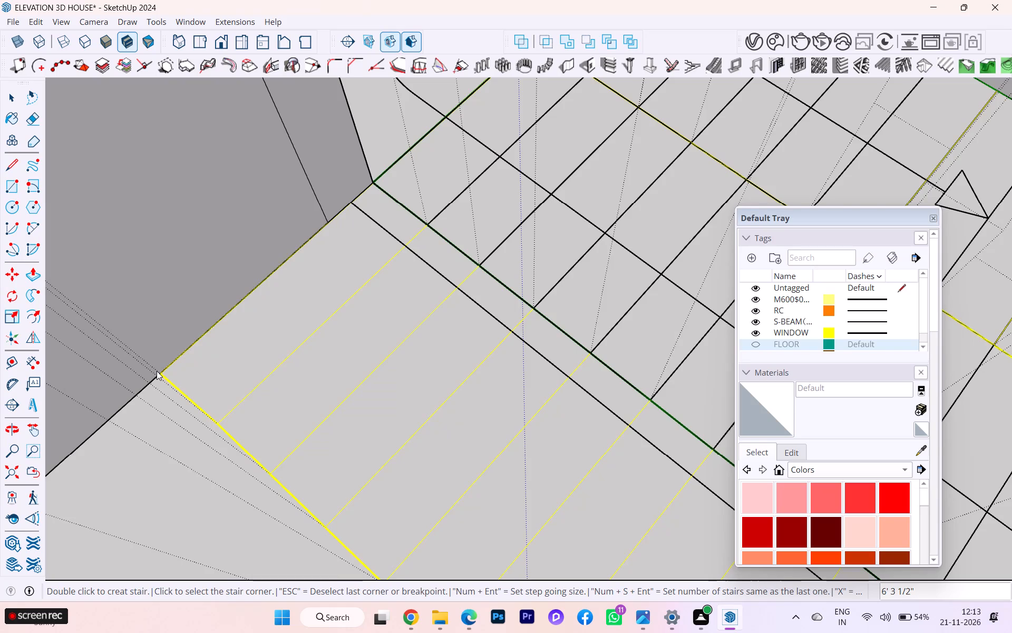
pyautogui.scroll(-2, 157, 371)
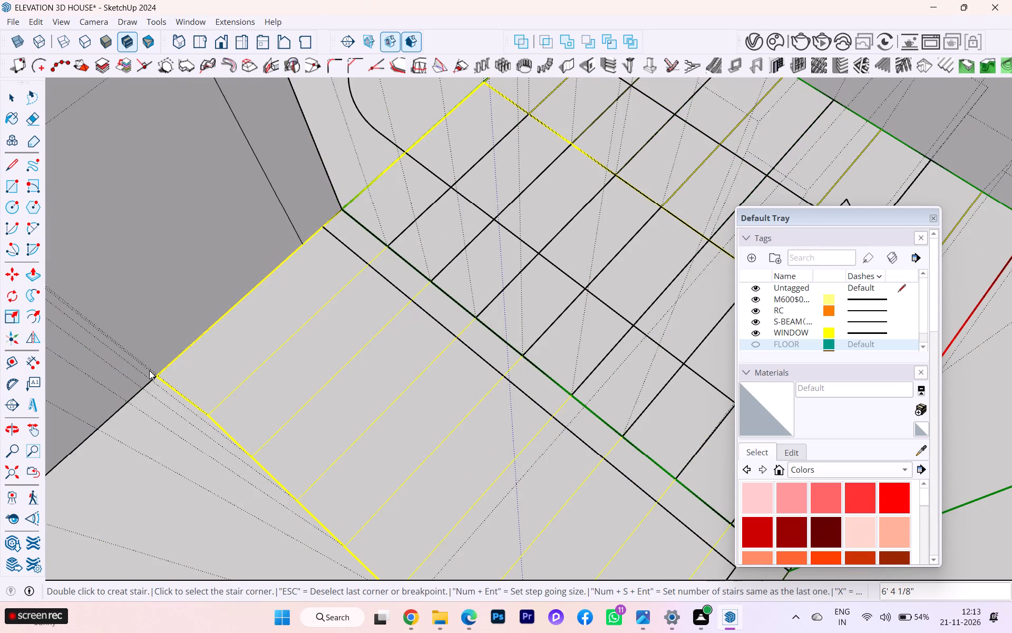
pyautogui.click(158, 366)
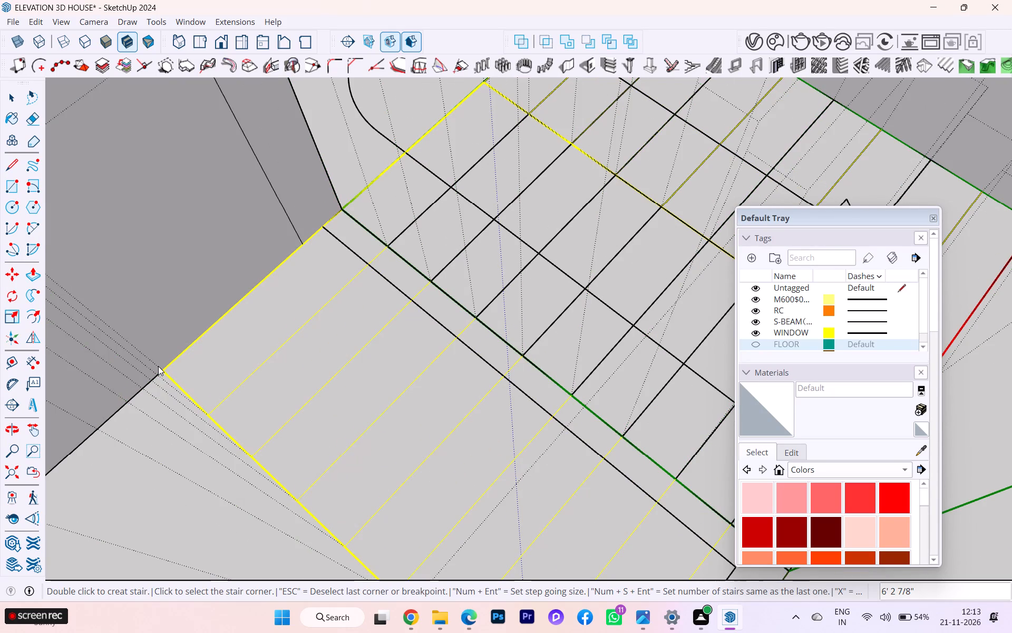
# Mark the return flight's nine treads along its far edge, following the previewed tread lines, and generate the staircase at the last point.
pyautogui.click(213, 414)
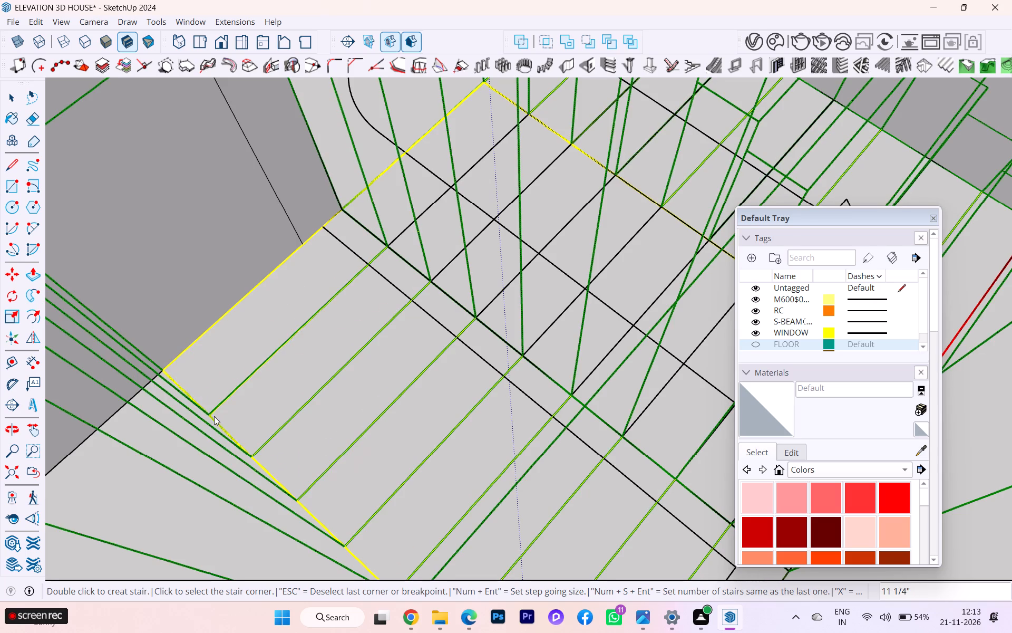
pyautogui.click(254, 456)
pyautogui.click(297, 499)
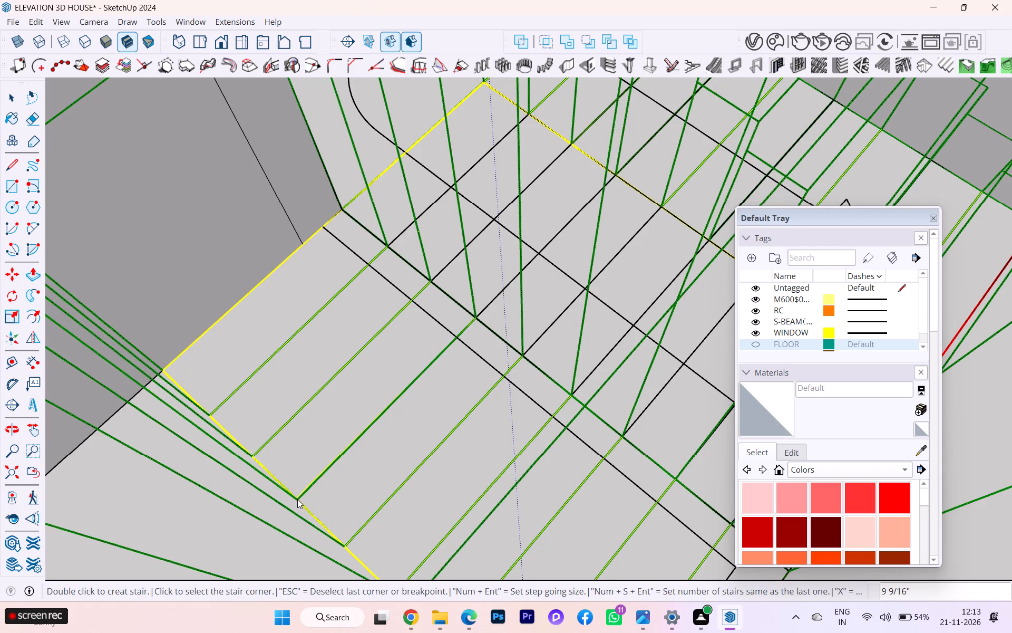
pyautogui.click(346, 552)
pyautogui.scroll(-3, 314, 492)
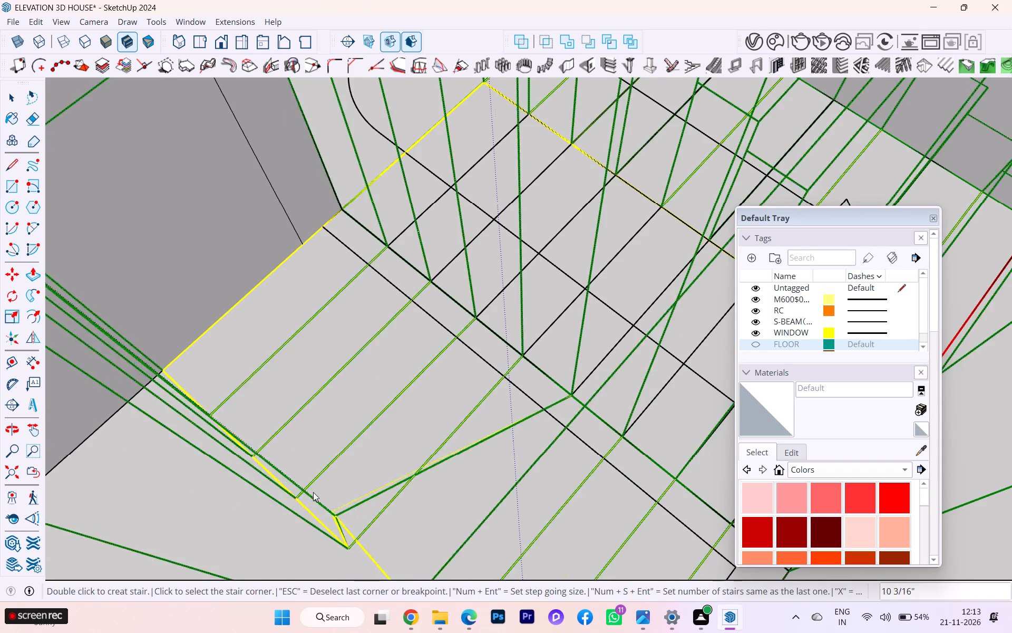
pyautogui.scroll(-2, 313, 492)
pyautogui.scroll(-1, 279, 433)
pyautogui.scroll(1, 279, 433)
pyautogui.scroll(-8, 279, 433)
pyautogui.scroll(4, 332, 495)
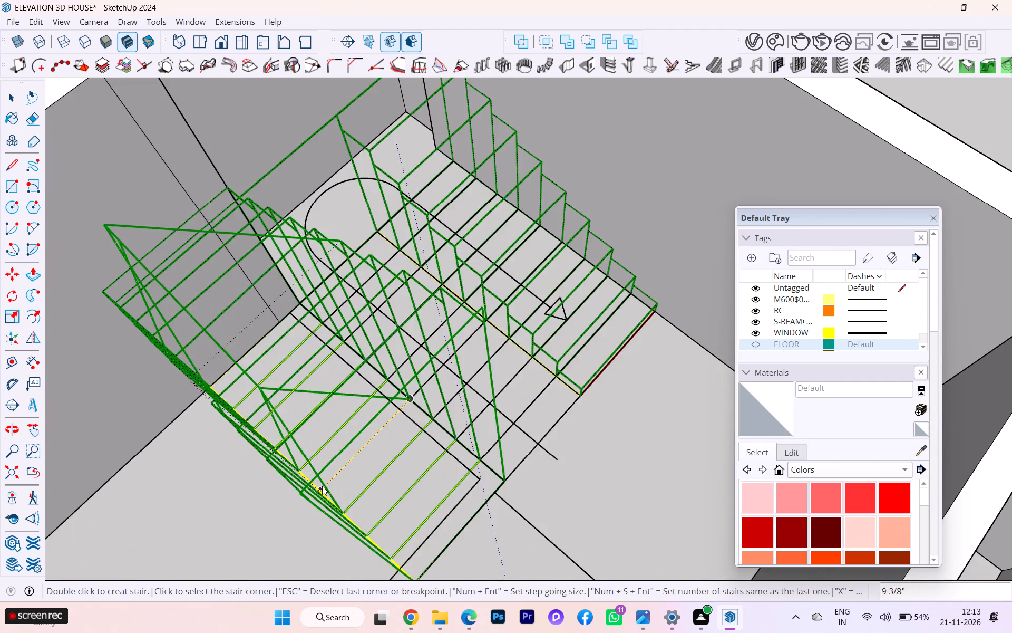
pyautogui.scroll(2, 322, 486)
pyautogui.scroll(-3, 319, 486)
pyautogui.scroll(4, 319, 486)
pyautogui.scroll(-1, 321, 484)
pyautogui.scroll(2, 321, 484)
pyautogui.scroll(-4, 322, 484)
pyautogui.scroll(9, 325, 484)
pyautogui.scroll(-1, 332, 480)
pyautogui.scroll(4, 332, 480)
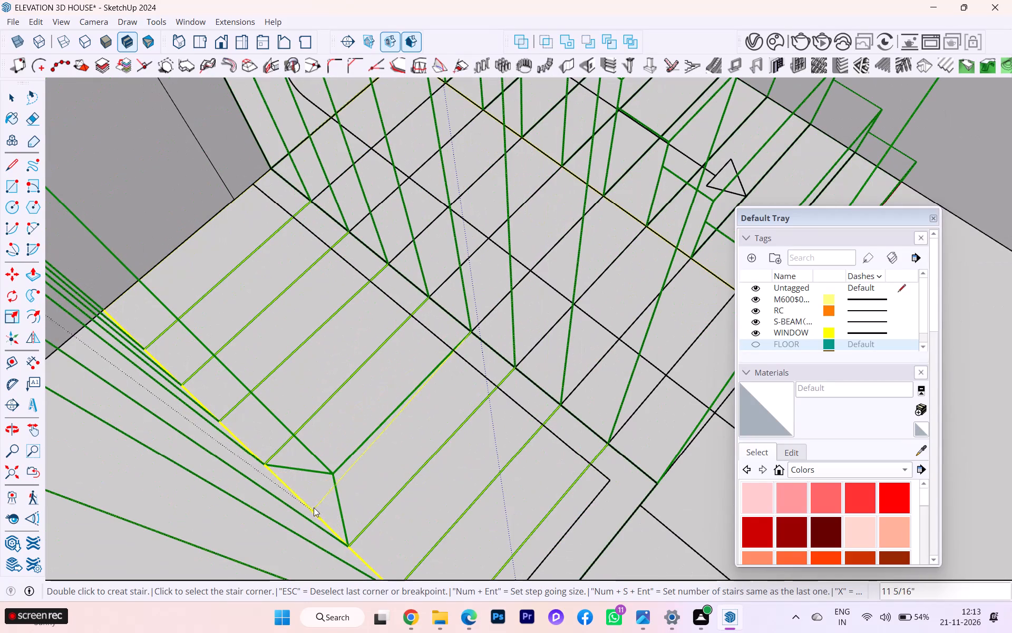
pyautogui.click(306, 502)
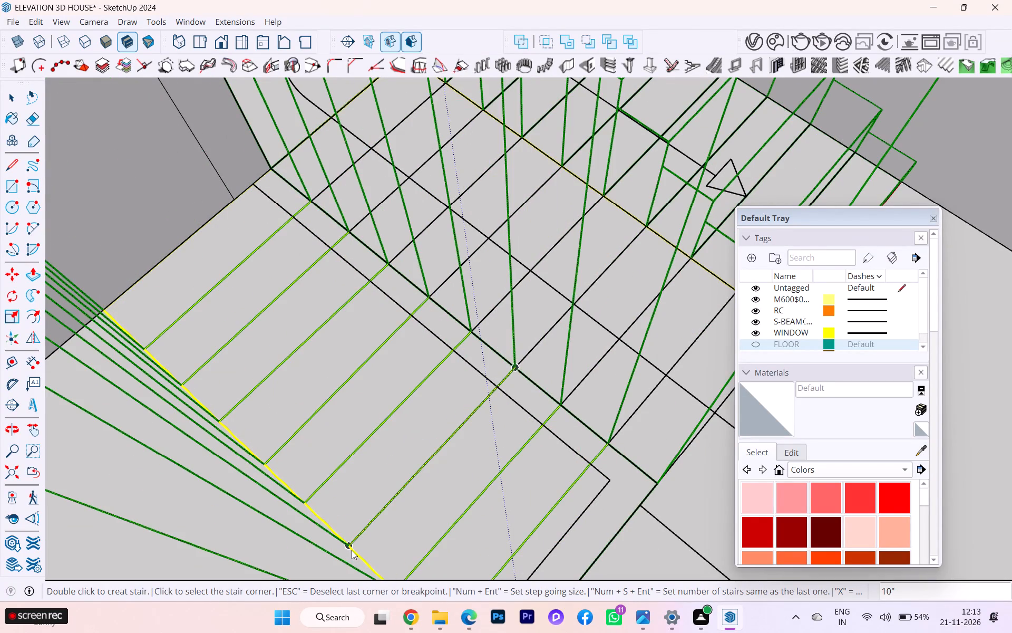
pyautogui.click(351, 546)
pyautogui.scroll(-7, 323, 495)
pyautogui.scroll(2, 295, 466)
pyautogui.scroll(-1, 294, 464)
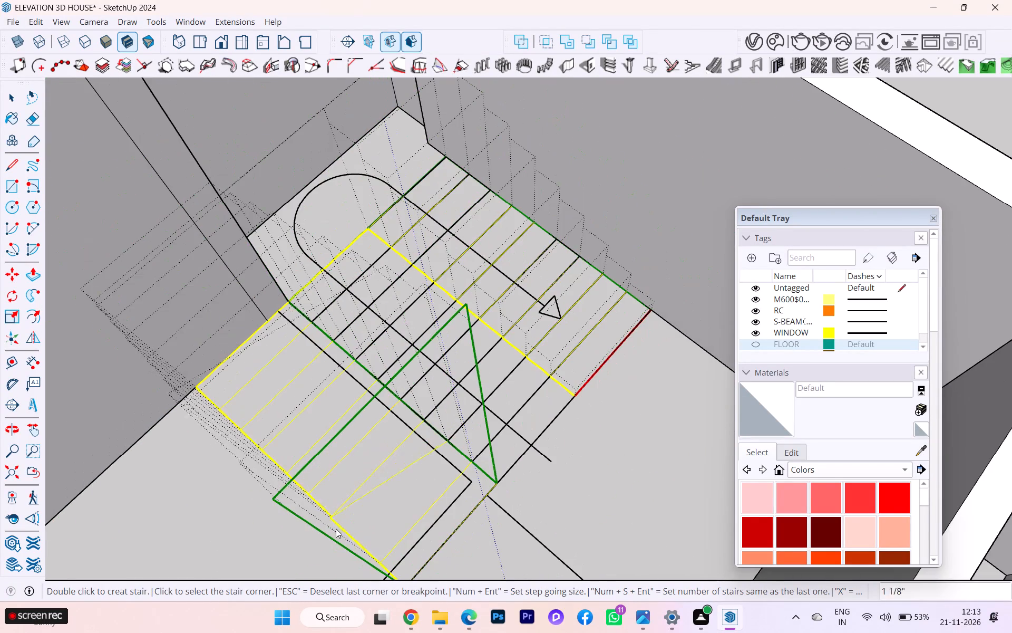
pyautogui.scroll(4, 361, 539)
pyautogui.click(351, 539)
pyautogui.scroll(-6, 328, 512)
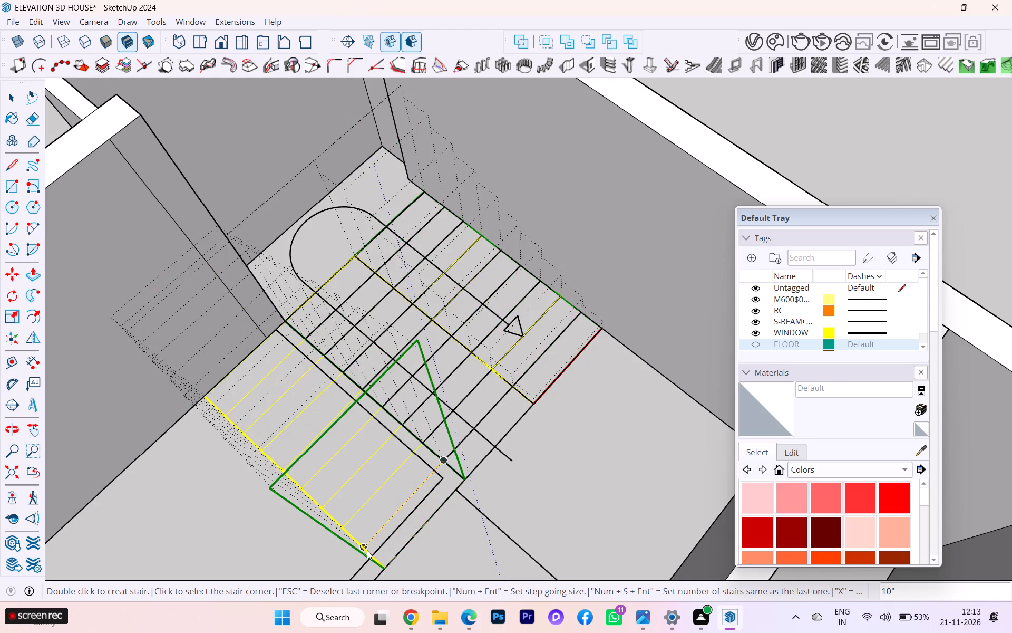
pyautogui.scroll(2, 367, 550)
pyautogui.click(362, 549)
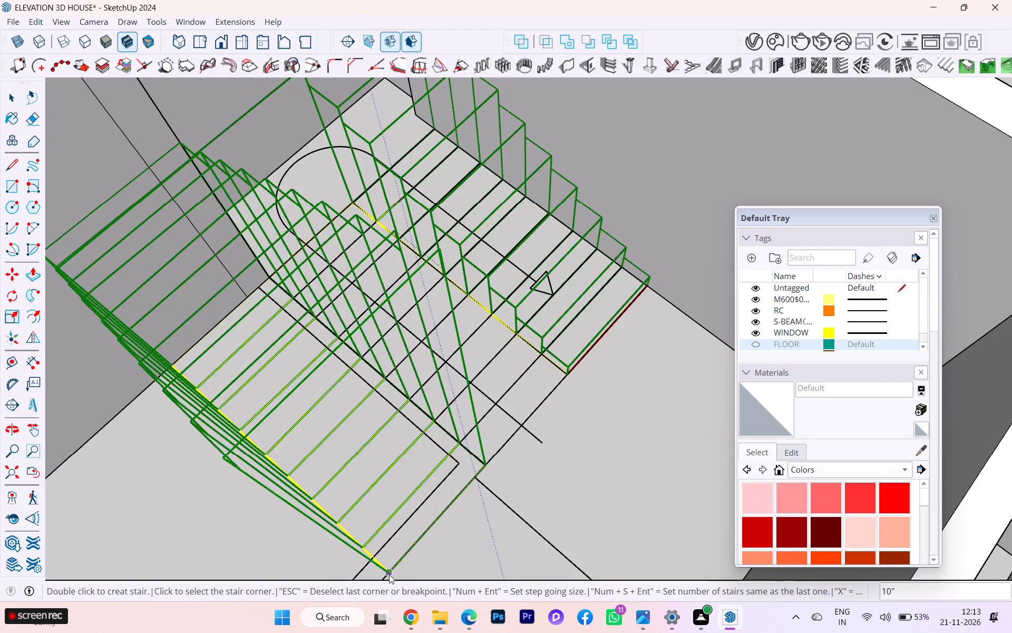
pyautogui.doubleClick(389, 574)
# Examine the generated staircase from several angles, checking both flights and the landing against the stair plan and surrounding walls.
pyautogui.scroll(-5, 404, 547)
pyautogui.moveTo(423, 533); pyautogui.dragTo(571, 462, button='middle')
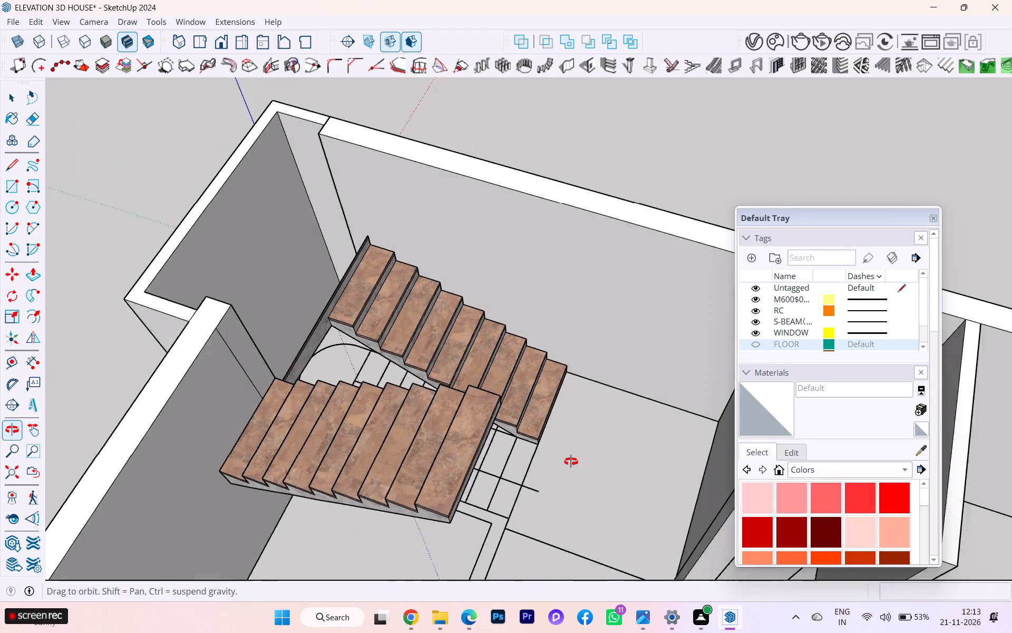
pyautogui.moveTo(571, 462); pyautogui.dragTo(578, 453, button='middle')
pyautogui.scroll(-2, 396, 465)
pyautogui.moveTo(395, 465); pyautogui.dragTo(677, 501, button='middle')
pyautogui.scroll(4, 275, 453)
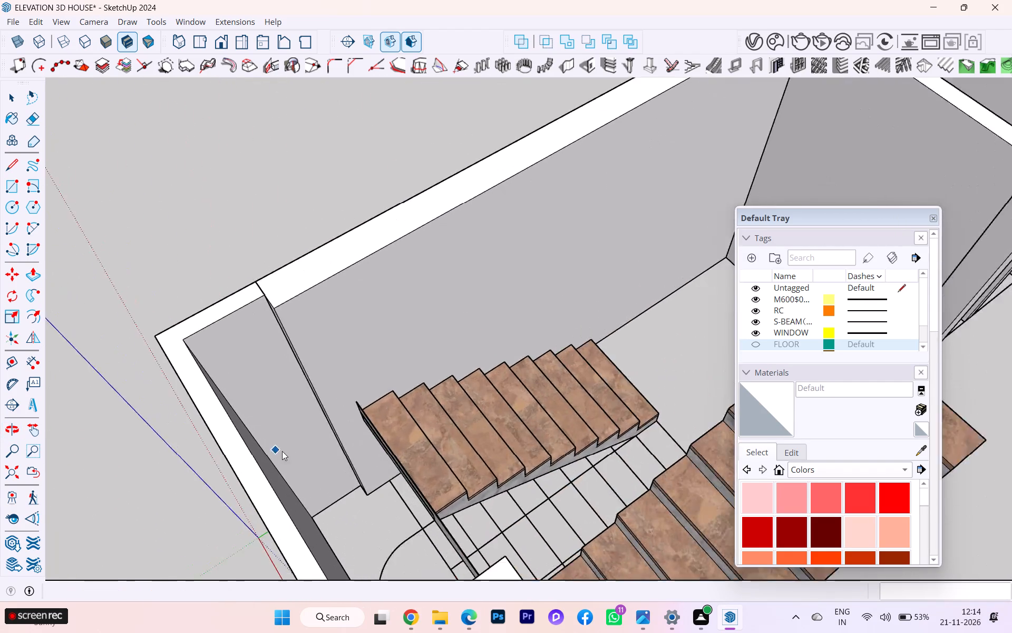
pyautogui.scroll(2, 282, 451)
pyautogui.scroll(-5, 334, 448)
pyautogui.moveTo(376, 453); pyautogui.dragTo(13, 425, button='middle')
pyautogui.scroll(5, 346, 375)
pyautogui.scroll(-2, 298, 360)
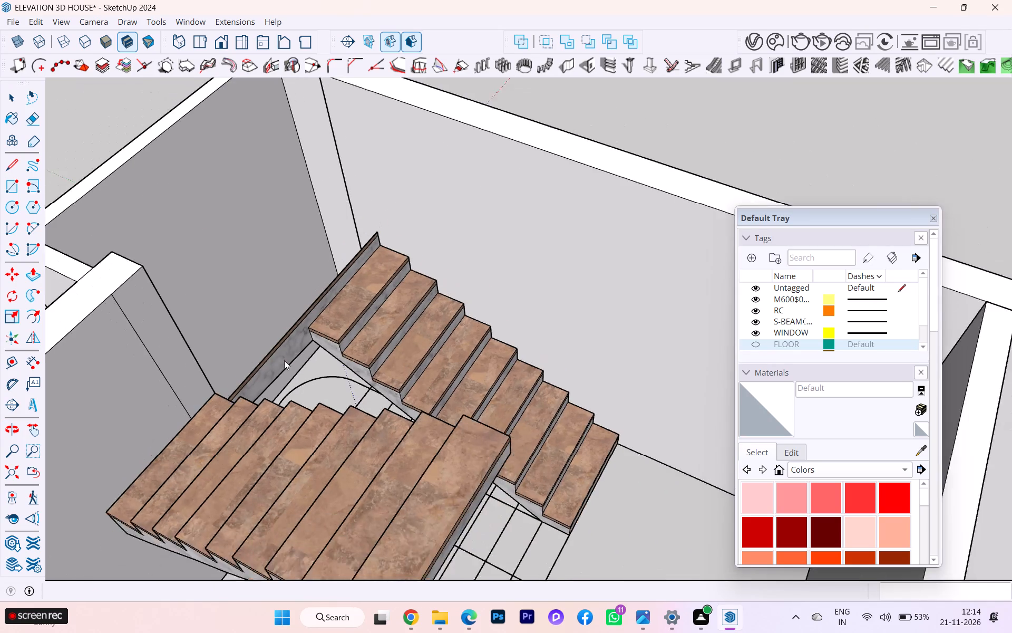
pyautogui.moveTo(284, 360); pyautogui.dragTo(182, 431, button='middle')
pyautogui.scroll(3, 328, 315)
pyautogui.scroll(-1, 438, 324)
pyautogui.moveTo(422, 336); pyautogui.dragTo(65, 373, button='middle')
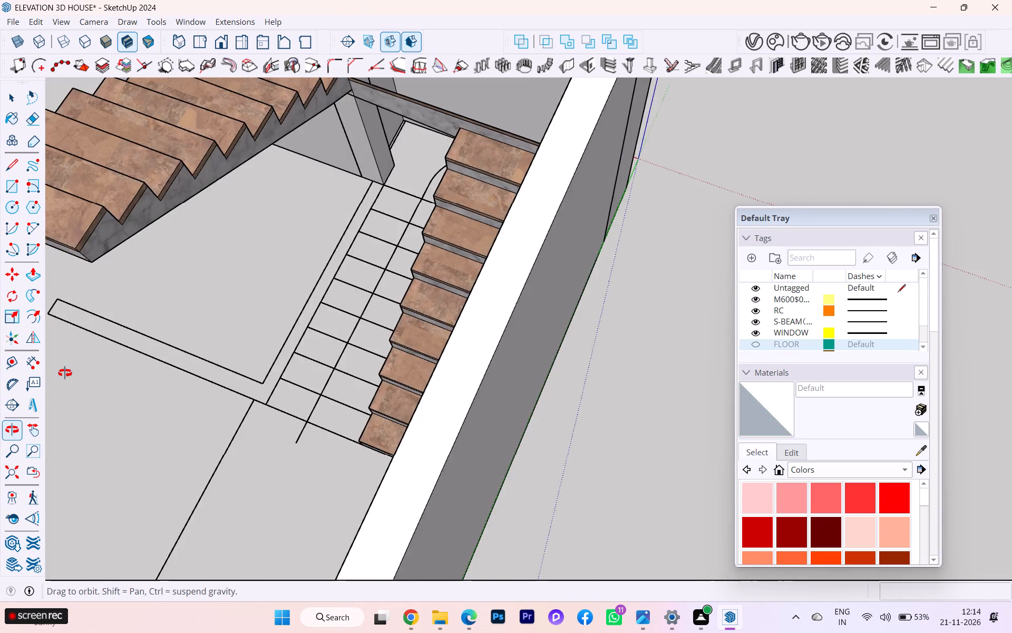
pyautogui.moveTo(65, 373); pyautogui.dragTo(365, 365, button='middle')
pyautogui.scroll(-2, 167, 344)
pyautogui.moveTo(168, 346); pyautogui.dragTo(184, 434, button='middle')
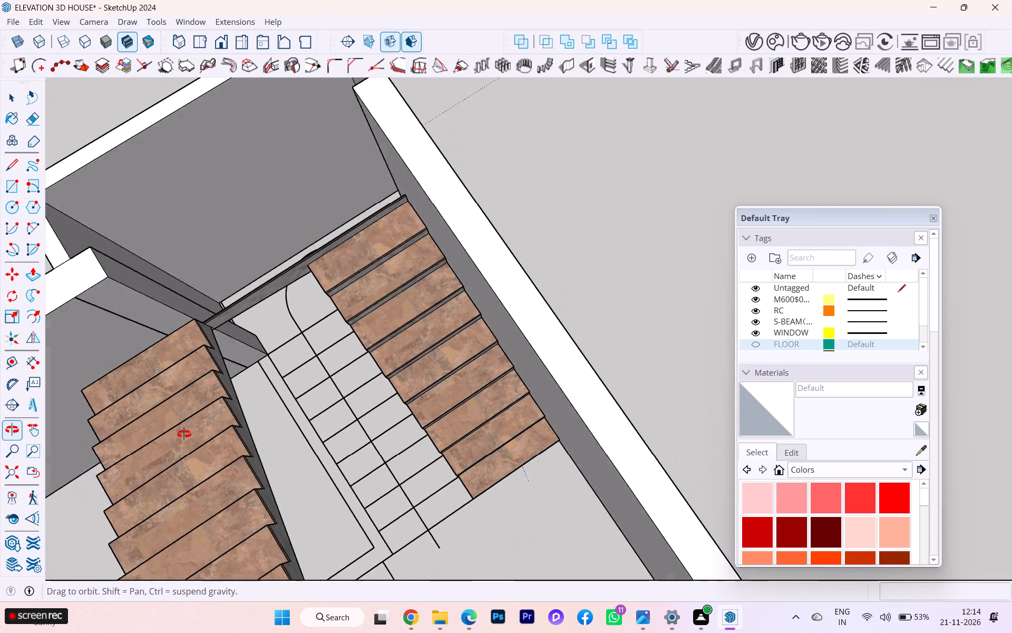
pyautogui.moveTo(184, 434); pyautogui.dragTo(177, 482, button='middle')
pyautogui.scroll(5, 218, 272)
pyautogui.scroll(-3, 223, 264)
pyautogui.moveTo(224, 277); pyautogui.dragTo(145, 192, button='middle')
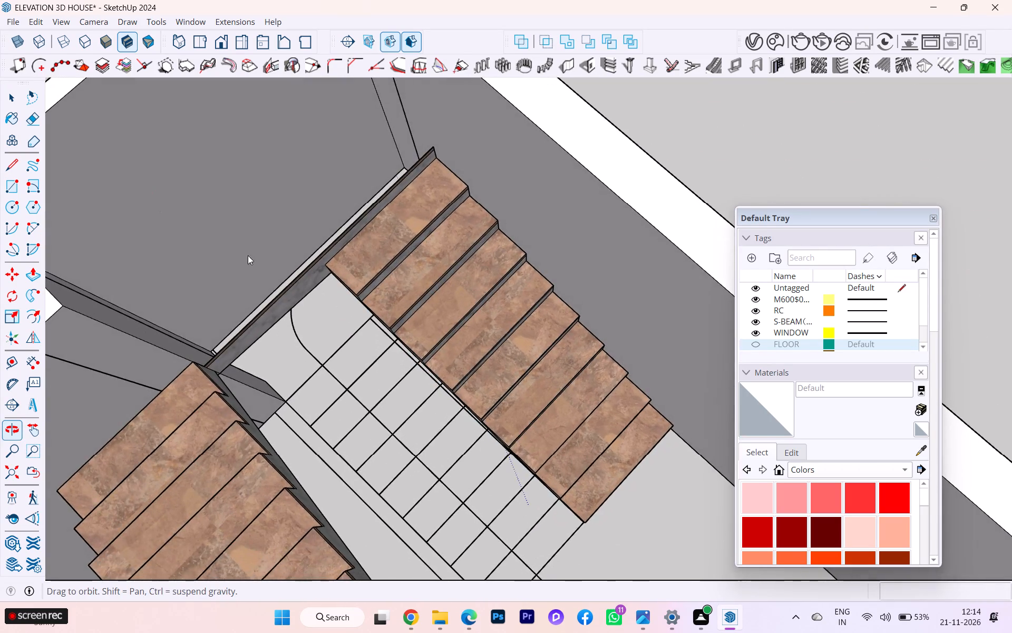
pyautogui.scroll(-3, 404, 298)
pyautogui.scroll(2, 404, 298)
pyautogui.scroll(-2, 404, 298)
pyautogui.scroll(2, 404, 298)
pyautogui.scroll(-2, 404, 298)
pyautogui.click(5, 101)
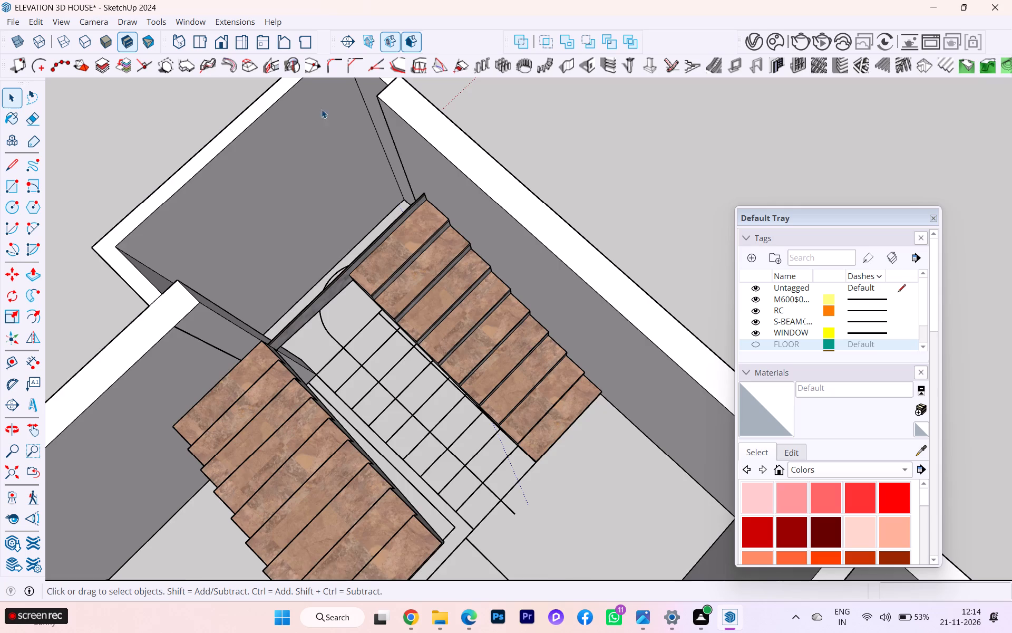
# Group the connected wall geometry around the staircase's landing end and hide that group.
pyautogui.scroll(-3, 475, 135)
pyautogui.scroll(1, 498, 145)
pyautogui.scroll(-2, 472, 147)
pyautogui.scroll(1, 455, 150)
pyautogui.scroll(-1, 452, 151)
pyautogui.click(399, 147)
pyautogui.scroll(-3, 398, 141)
pyautogui.click(486, 139)
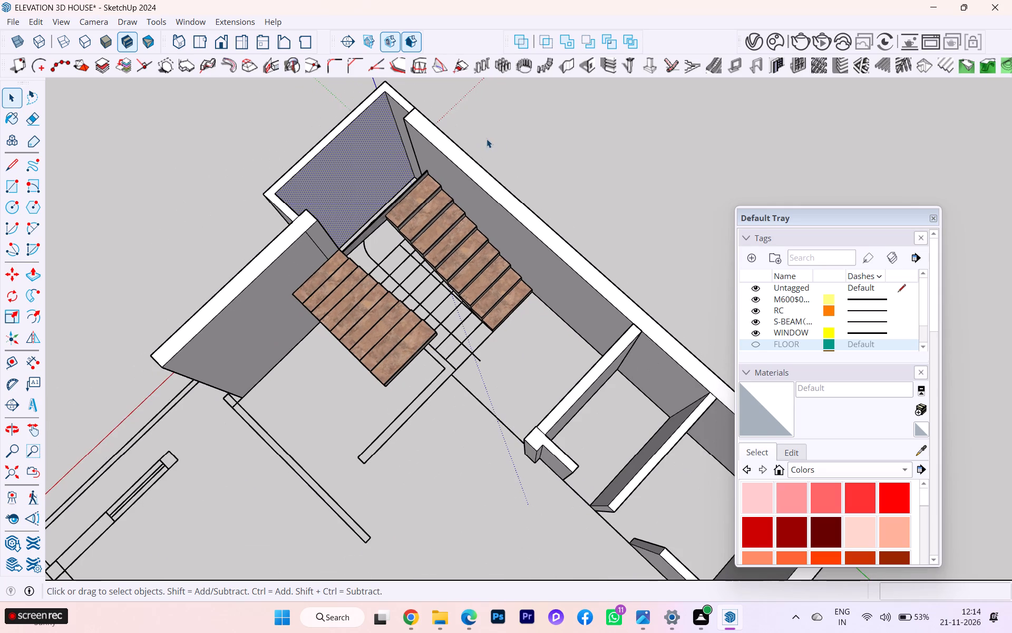
pyautogui.scroll(-2, 379, 168)
pyautogui.scroll(1, 356, 170)
pyautogui.scroll(-1, 354, 170)
pyautogui.click(297, 235)
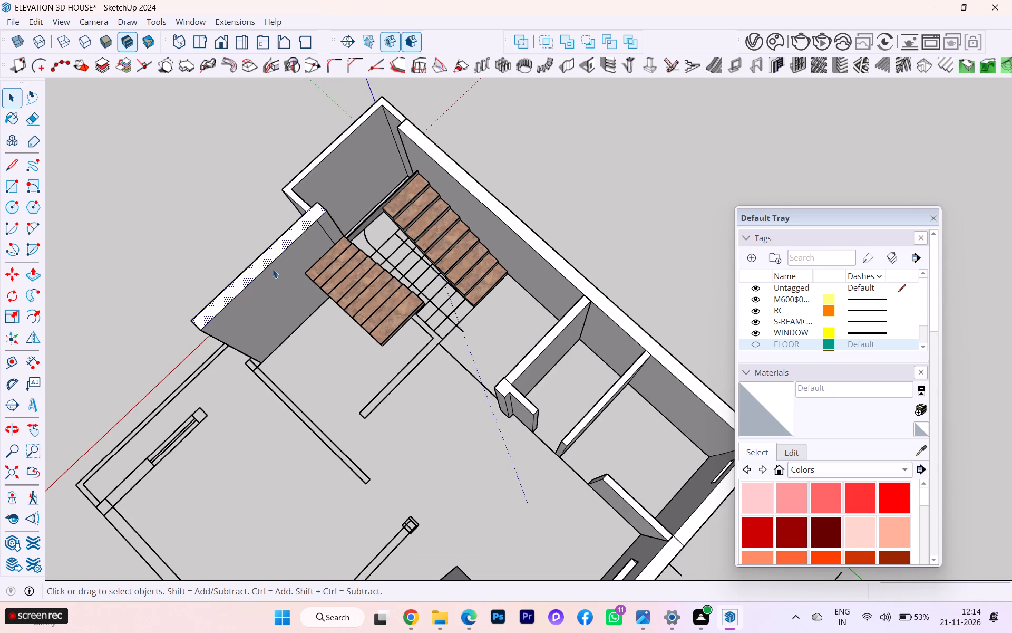
pyautogui.tripleClick(273, 269)
pyautogui.doubleClick(270, 269)
pyautogui.tripleClick(266, 269)
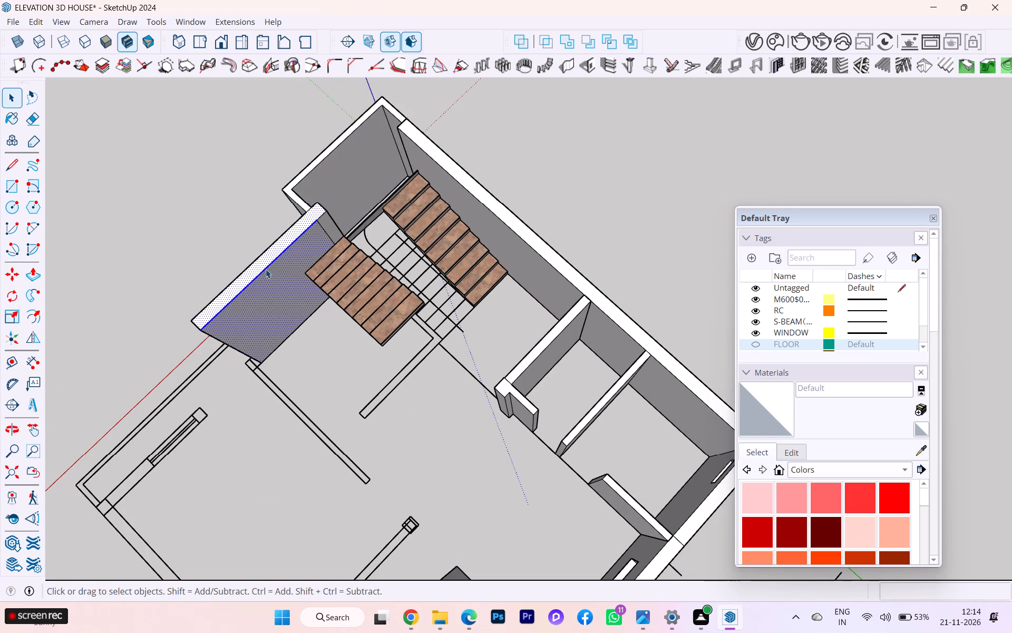
pyautogui.click(266, 269)
pyautogui.rightClick(266, 269)
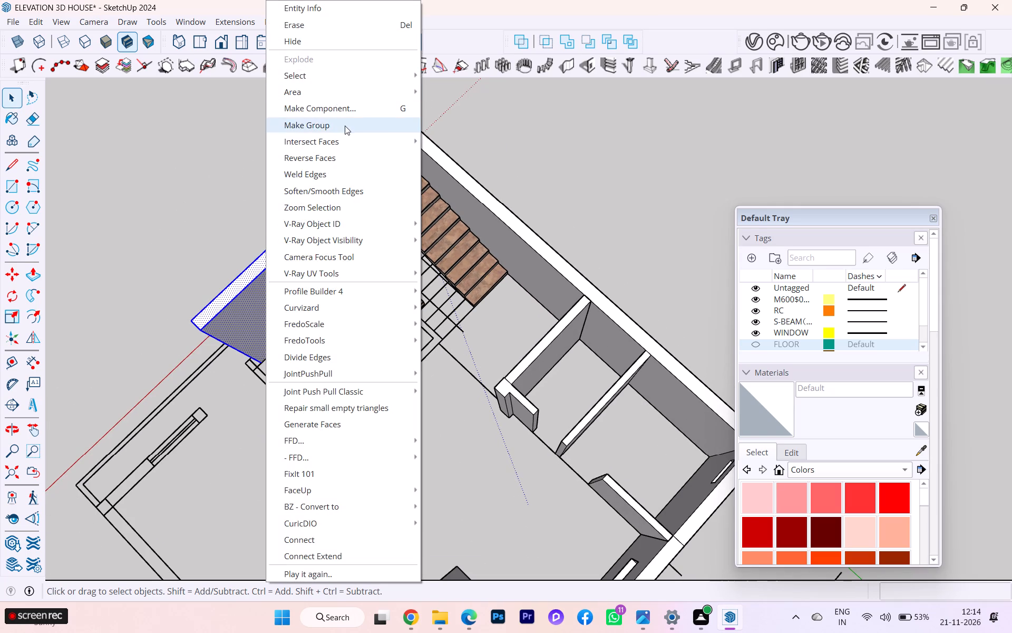
pyautogui.click(345, 125)
pyautogui.rightClick(283, 265)
pyautogui.click(313, 43)
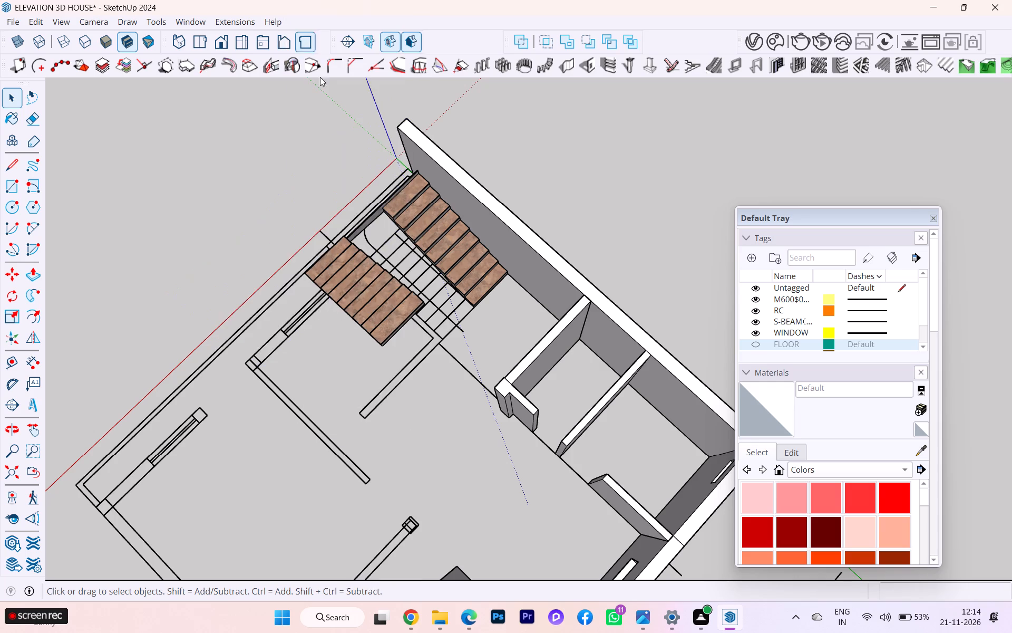
# Examine both stair flights and the landing edge from above, the side and low angles.
pyautogui.scroll(3, 287, 274)
pyautogui.moveTo(304, 275); pyautogui.dragTo(712, 178, button='middle')
pyautogui.scroll(4, 425, 373)
pyautogui.scroll(-2, 424, 378)
pyautogui.scroll(2, 424, 378)
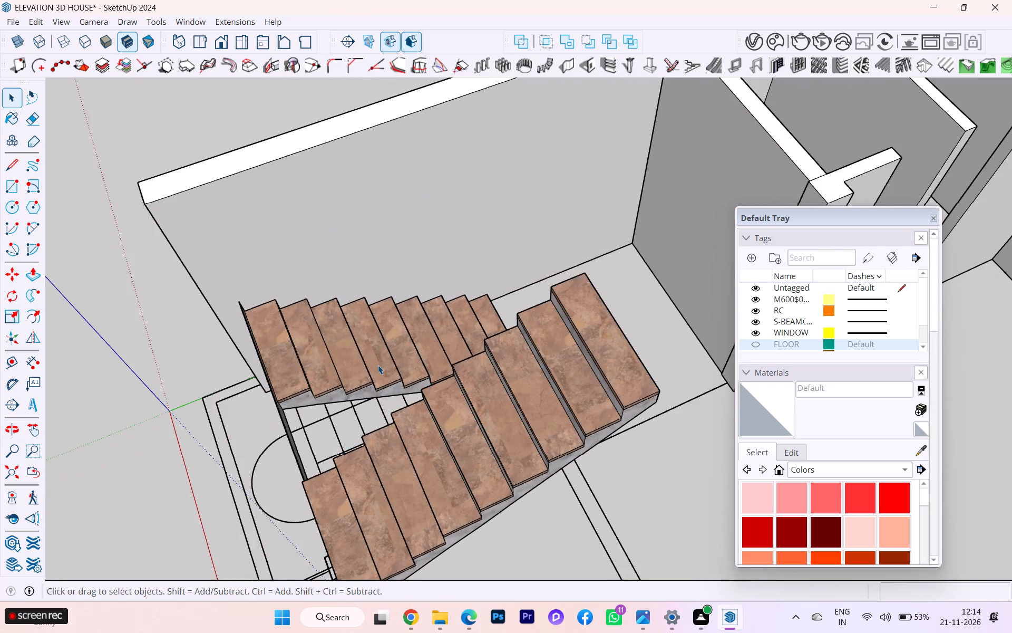
pyautogui.moveTo(357, 372); pyautogui.dragTo(550, 210, button='middle')
pyautogui.scroll(-1, 359, 369)
pyautogui.scroll(-3, 419, 273)
pyautogui.scroll(-1, 381, 302)
pyautogui.moveTo(400, 302); pyautogui.dragTo(202, 247, button='middle')
pyautogui.scroll(6, 351, 266)
pyautogui.scroll(4, 349, 366)
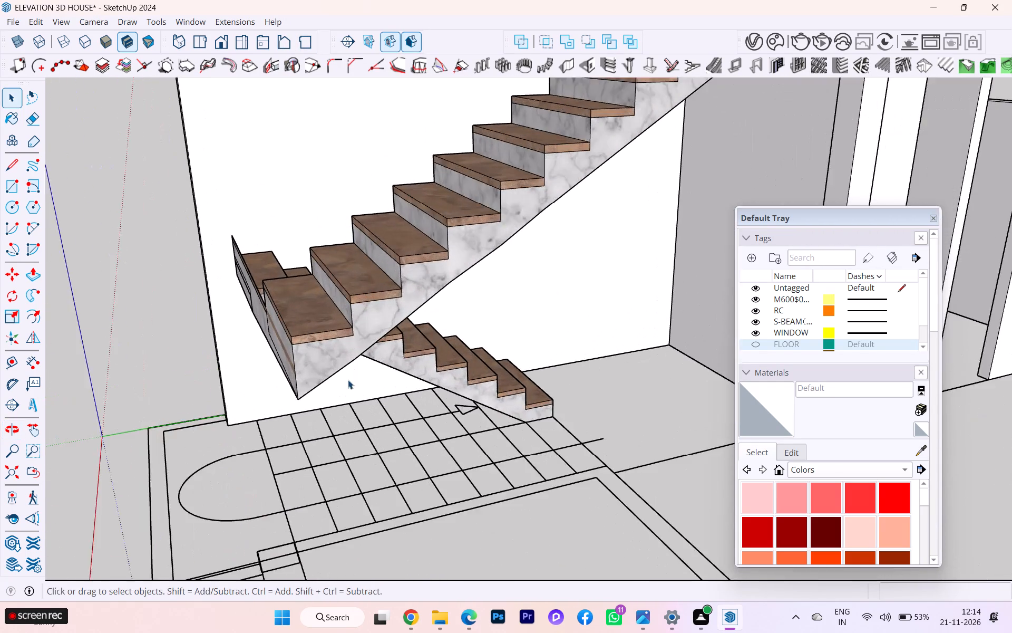
pyautogui.scroll(1, 348, 380)
pyautogui.scroll(-1, 327, 362)
pyautogui.moveTo(327, 362); pyautogui.dragTo(310, 411, button='middle')
pyautogui.scroll(-3, 341, 311)
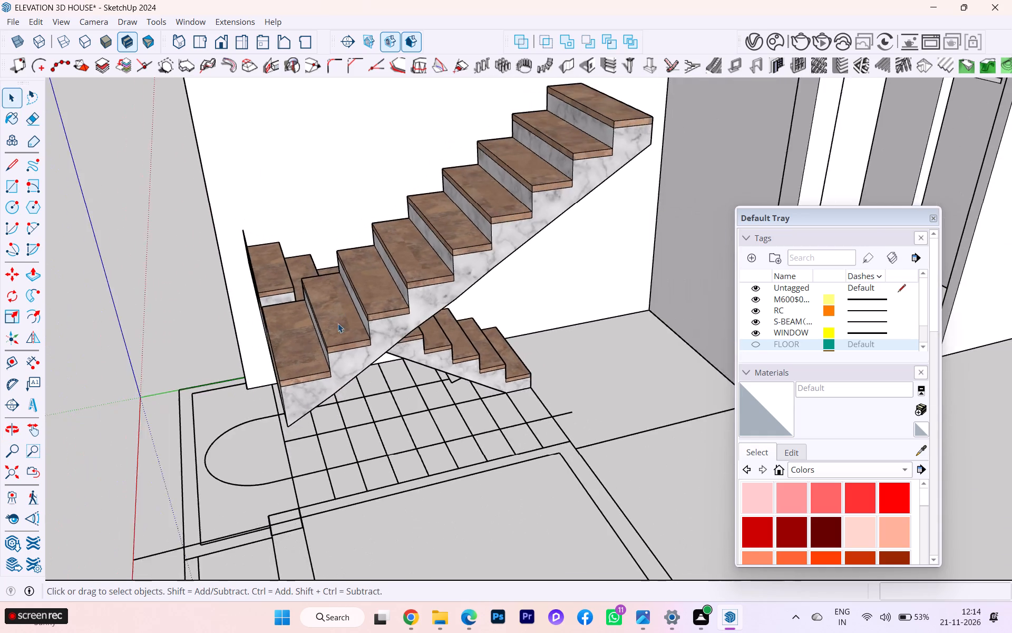
pyautogui.scroll(-4, 338, 323)
pyautogui.moveTo(226, 332); pyautogui.dragTo(368, 379, button='middle')
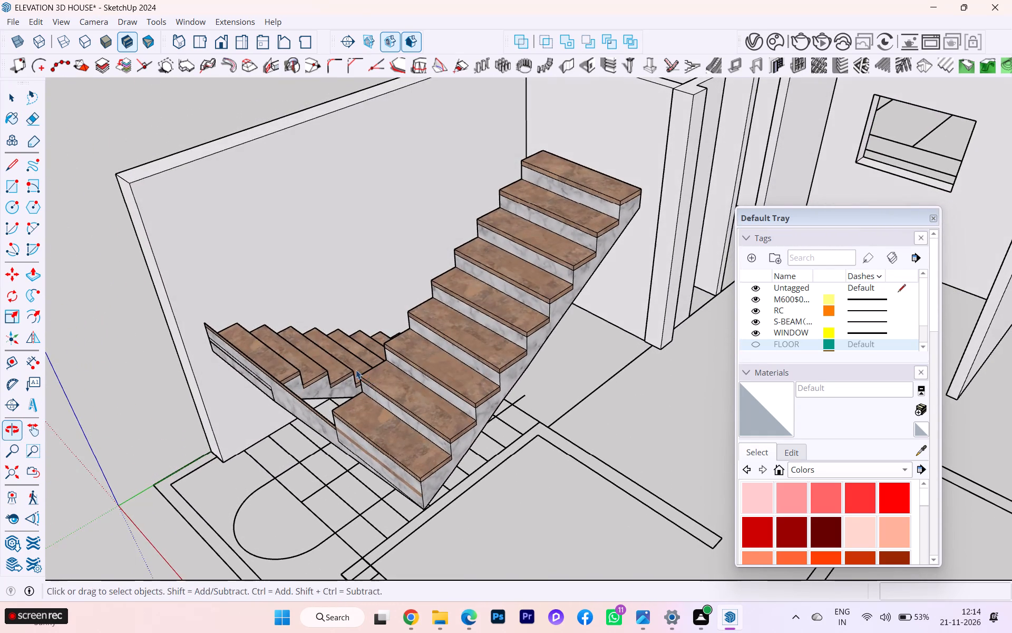
pyautogui.scroll(3, 118, 360)
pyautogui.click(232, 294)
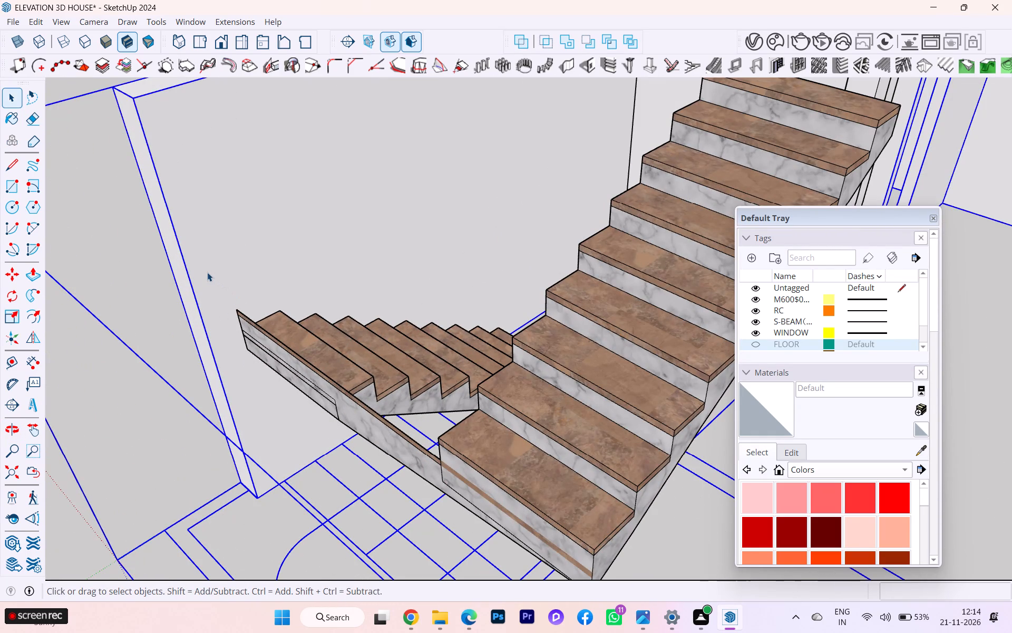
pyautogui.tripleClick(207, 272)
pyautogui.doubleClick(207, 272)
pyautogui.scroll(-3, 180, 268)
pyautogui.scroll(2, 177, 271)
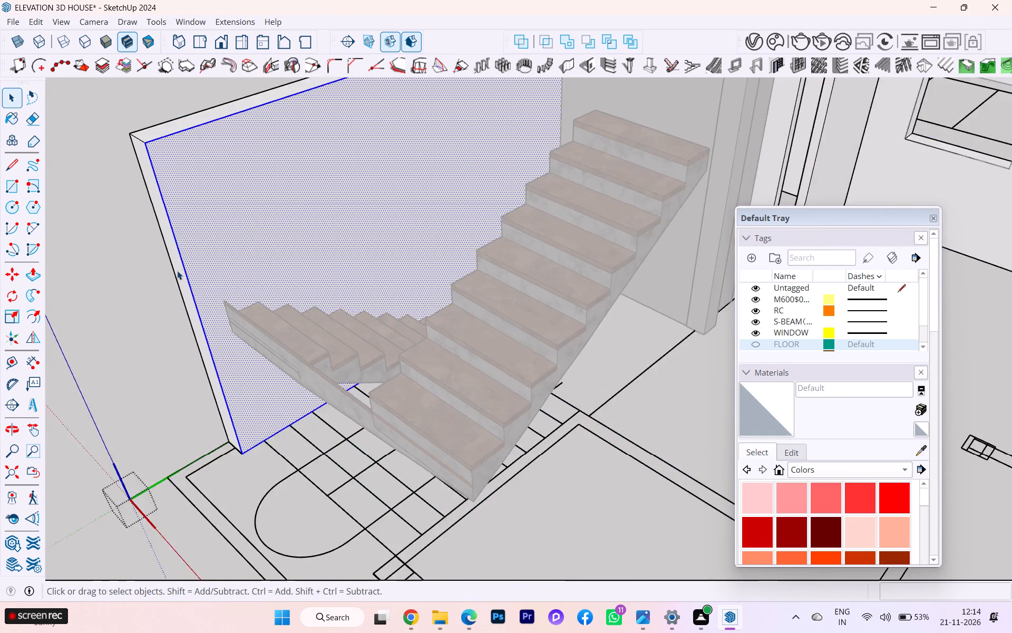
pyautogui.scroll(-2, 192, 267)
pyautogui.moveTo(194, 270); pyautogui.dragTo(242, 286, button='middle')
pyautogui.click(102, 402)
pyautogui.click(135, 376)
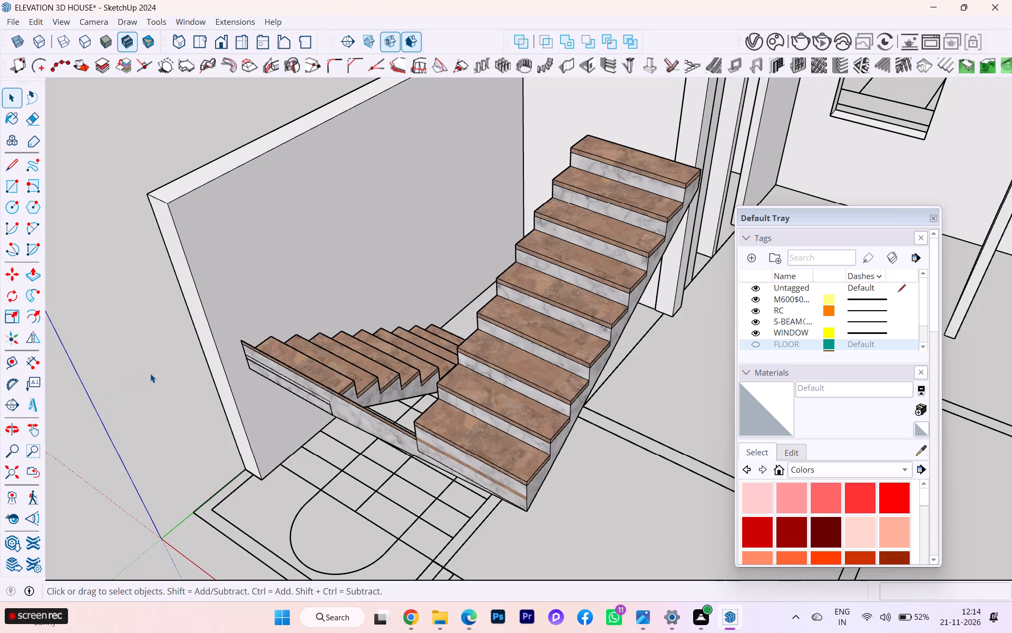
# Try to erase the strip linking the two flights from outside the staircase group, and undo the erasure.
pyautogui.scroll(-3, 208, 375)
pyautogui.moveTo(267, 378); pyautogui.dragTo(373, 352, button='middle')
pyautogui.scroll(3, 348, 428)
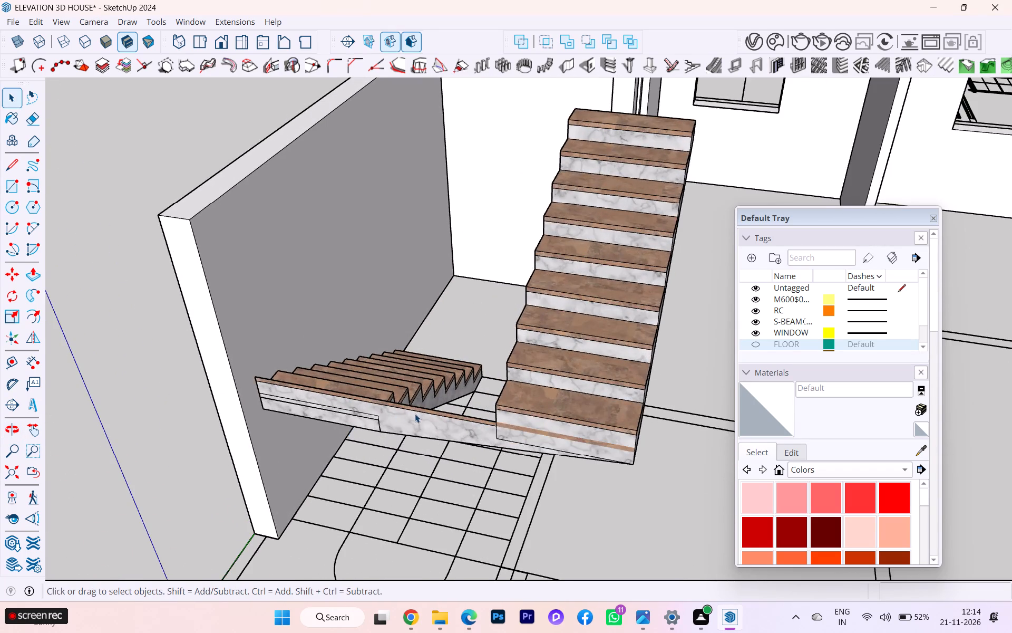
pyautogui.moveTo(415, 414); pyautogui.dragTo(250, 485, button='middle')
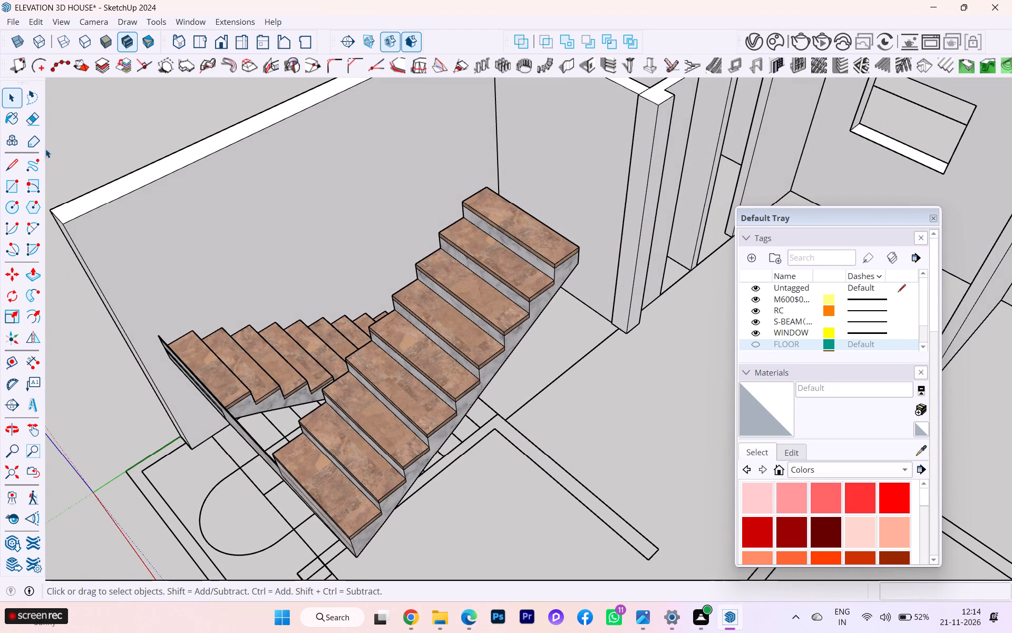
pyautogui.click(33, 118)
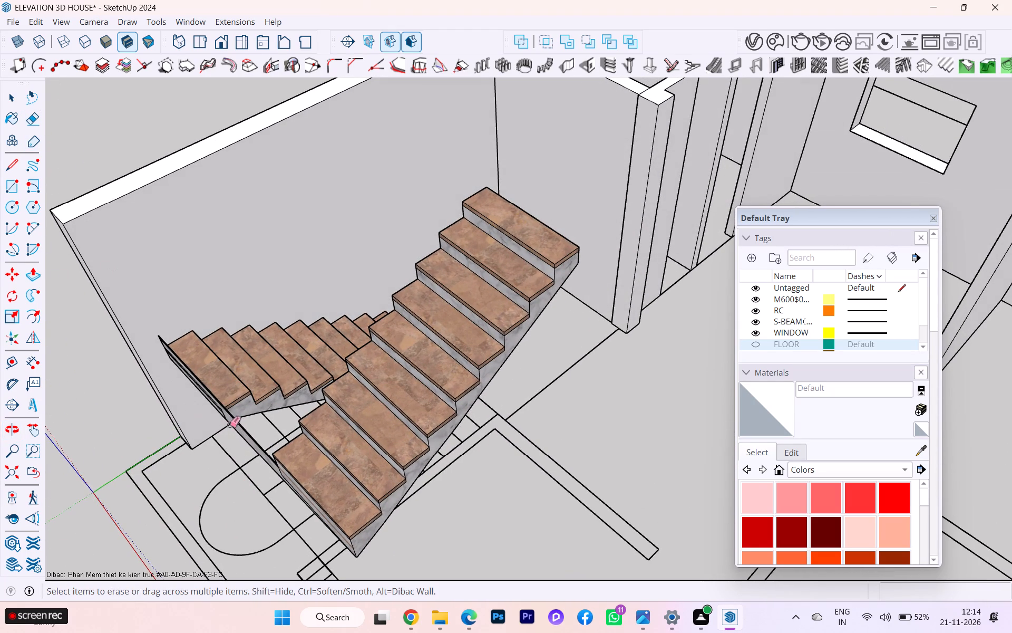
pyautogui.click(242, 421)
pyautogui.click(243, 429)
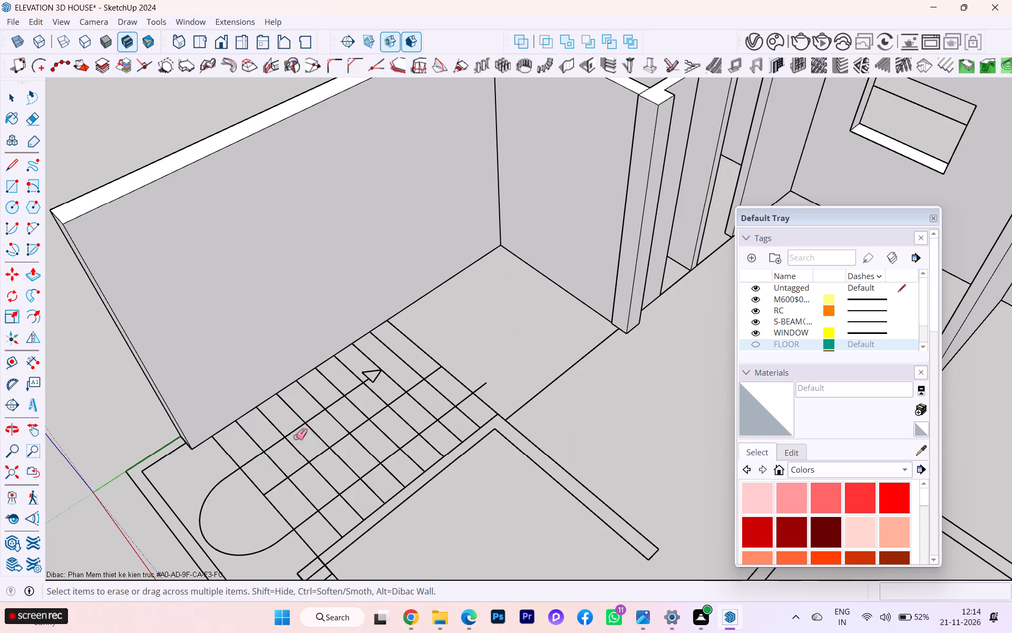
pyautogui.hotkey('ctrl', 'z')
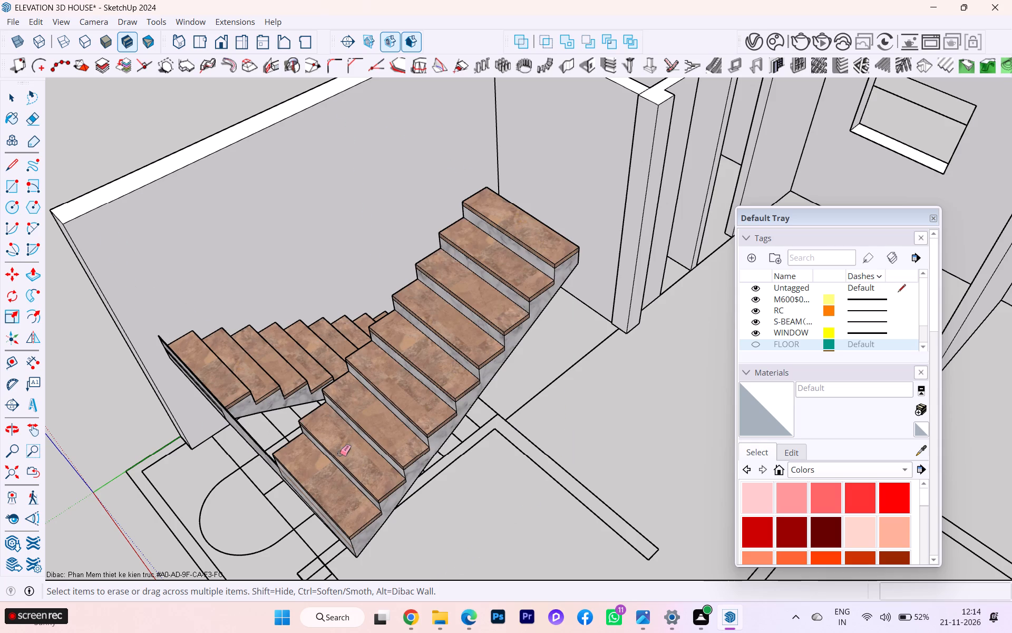
# Examine the staircase against the floor plan from several sides, including both flights' undersides and the landing end.
pyautogui.scroll(-4, 349, 335)
pyautogui.scroll(7, 352, 448)
pyautogui.scroll(-1, 441, 356)
pyautogui.moveTo(441, 356); pyautogui.dragTo(433, 366, button='middle')
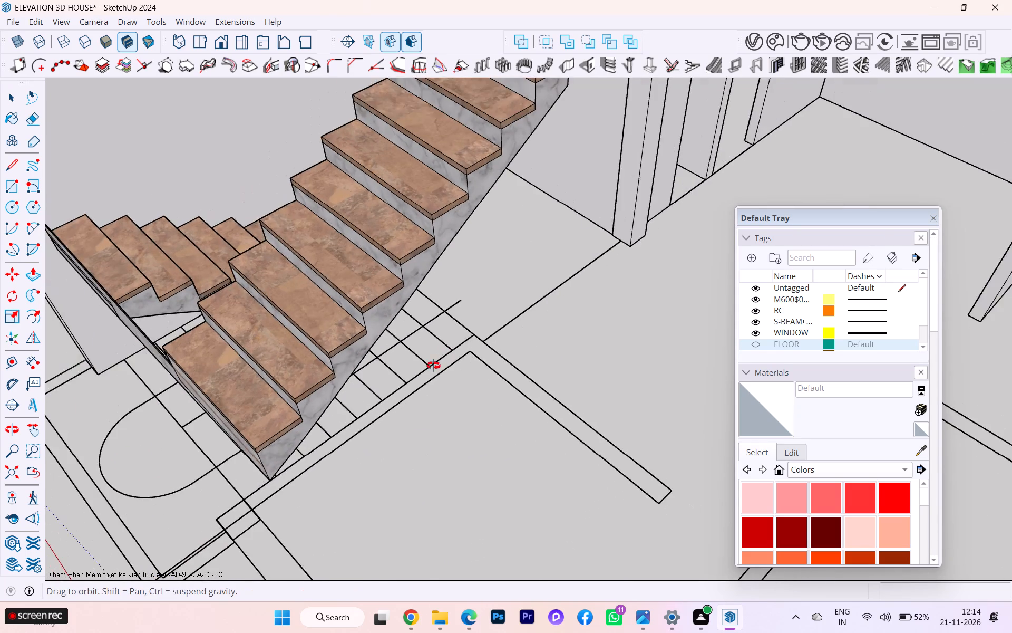
pyautogui.moveTo(433, 366); pyautogui.dragTo(349, 492, button='middle')
pyautogui.scroll(1, 370, 398)
pyautogui.scroll(-3, 465, 156)
pyautogui.scroll(-3, 603, 132)
pyautogui.scroll(-1, 523, 191)
pyautogui.moveTo(521, 191); pyautogui.dragTo(523, 58, button='middle')
pyautogui.scroll(2, 511, 65)
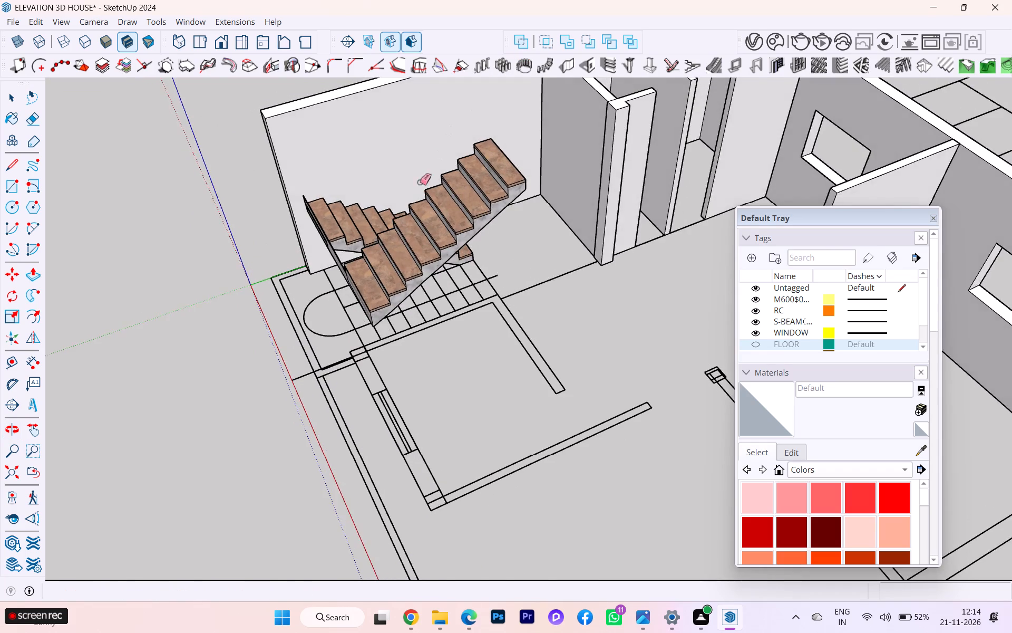
pyautogui.scroll(2, 420, 182)
pyautogui.scroll(-1, 392, 258)
pyautogui.moveTo(398, 268); pyautogui.dragTo(351, 182, button='middle')
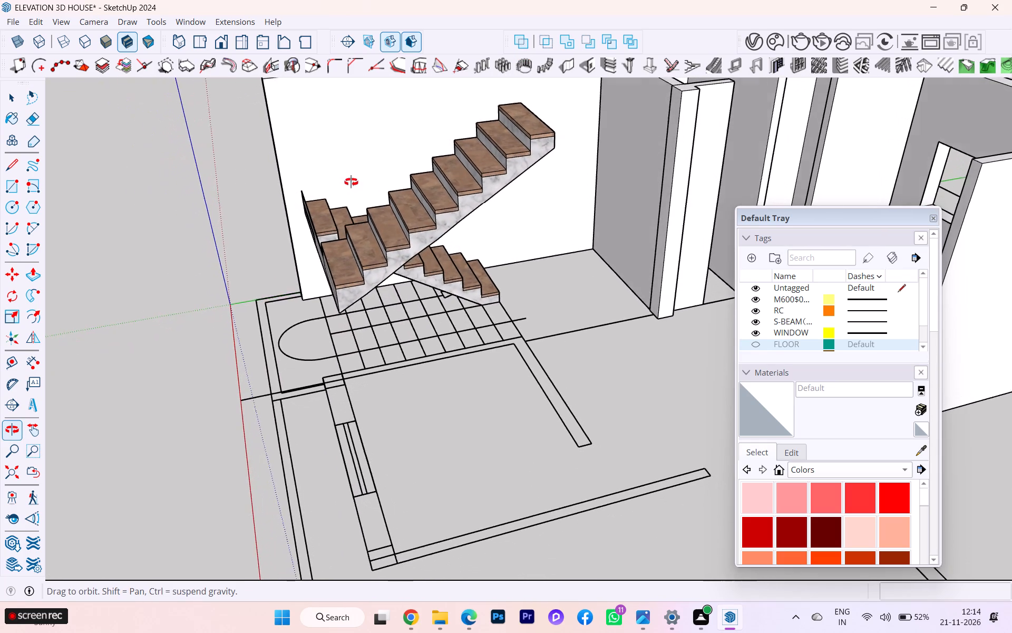
pyautogui.moveTo(351, 182); pyautogui.dragTo(351, 183, button='middle')
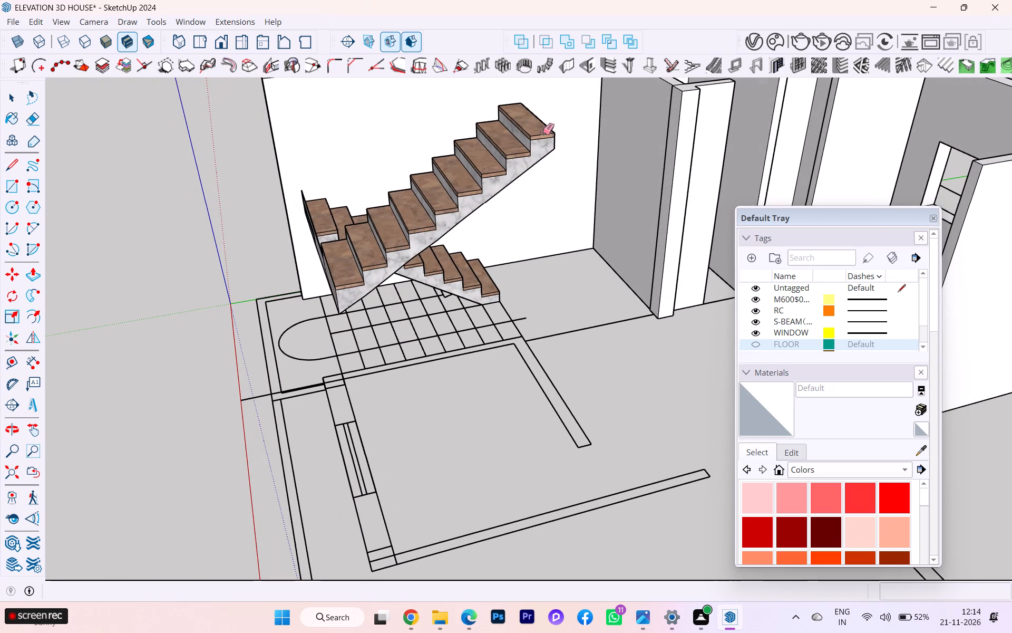
pyautogui.scroll(-1, 574, 177)
pyautogui.moveTo(571, 179); pyautogui.dragTo(416, 113, button='middle')
pyautogui.scroll(2, 512, 285)
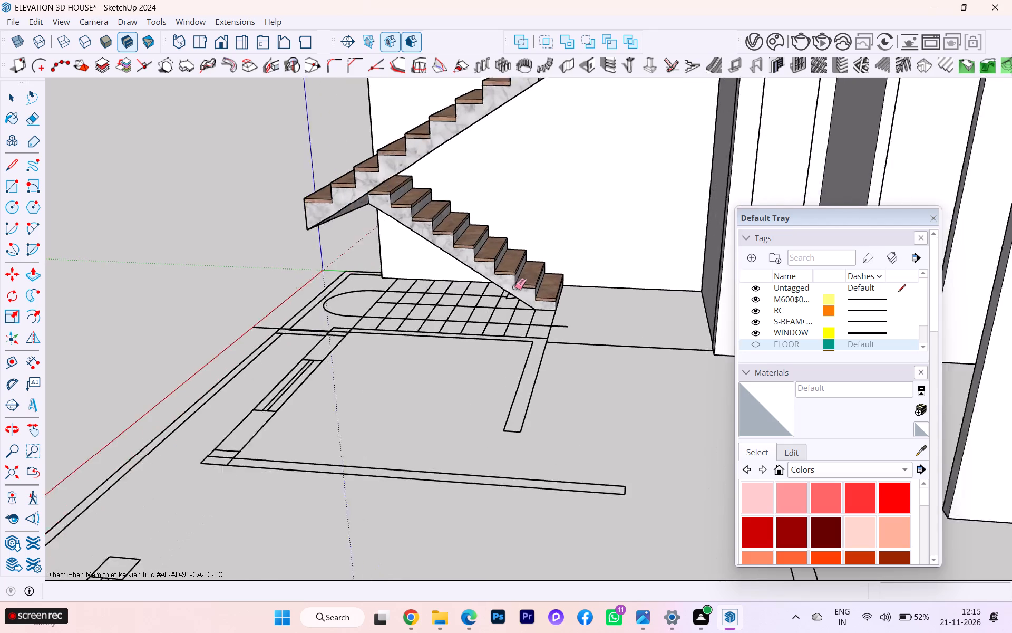
pyautogui.scroll(5, 514, 287)
pyautogui.scroll(-4, 526, 291)
pyautogui.moveTo(495, 288); pyautogui.dragTo(515, 293, button='middle')
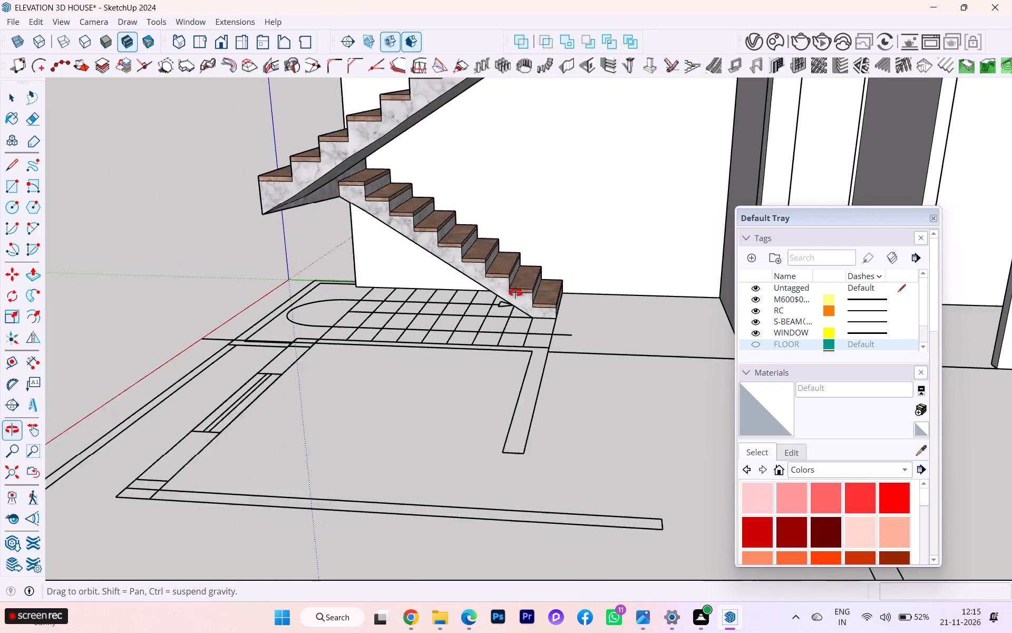
pyautogui.moveTo(515, 293); pyautogui.dragTo(595, 423, button='middle')
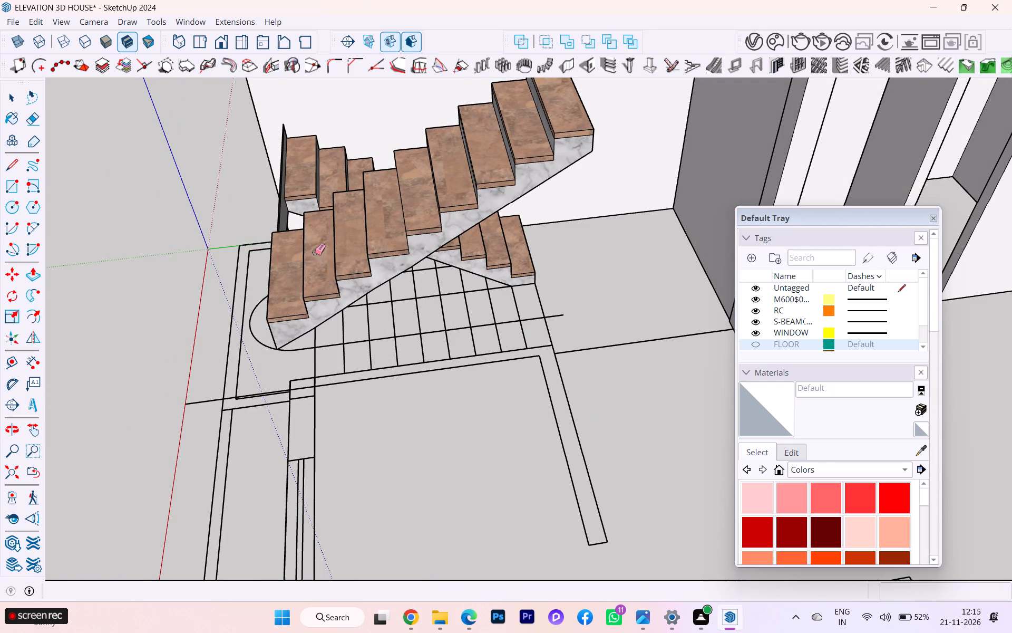
# Open the staircase group for editing and erase the edges of the vertical strip linking the two flights at the landing.
pyautogui.click(9, 94)
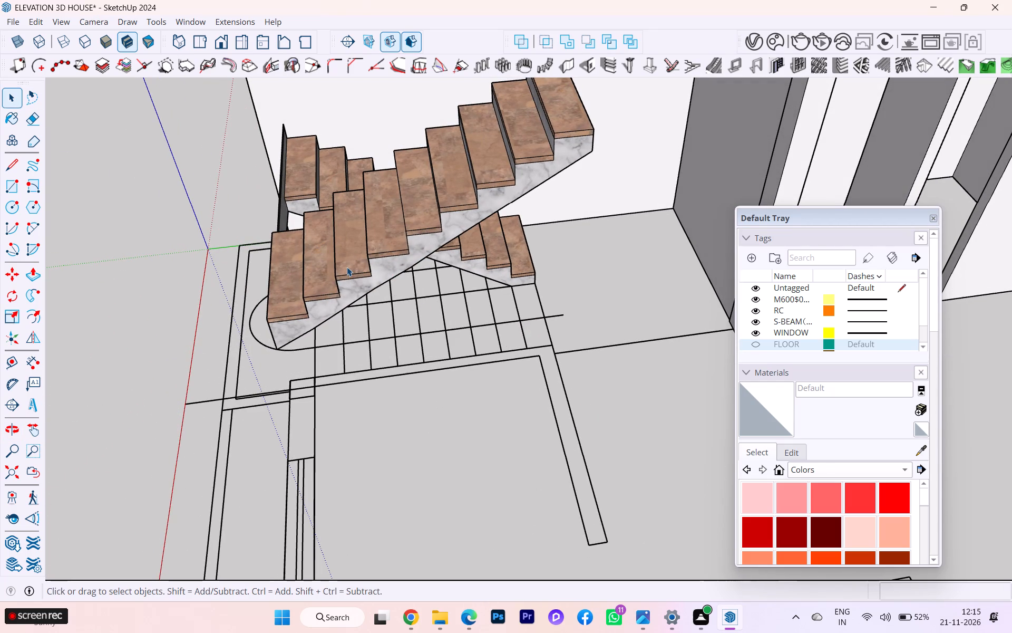
pyautogui.doubleClick(346, 267)
pyautogui.scroll(-1, 215, 253)
pyautogui.moveTo(215, 253); pyautogui.dragTo(411, 224, button='middle')
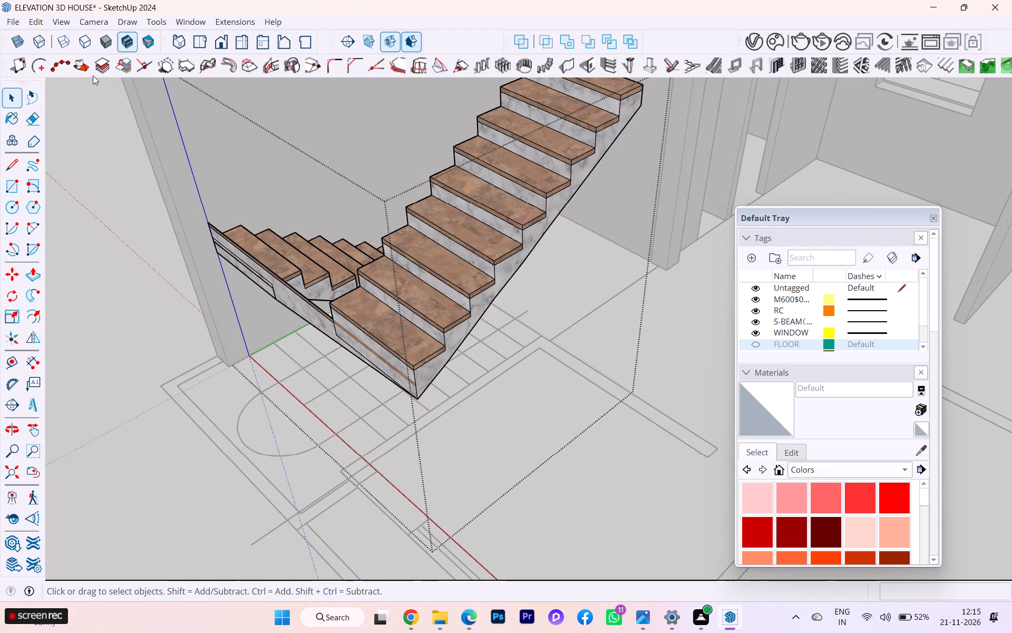
pyautogui.click(33, 112)
pyautogui.scroll(2, 319, 301)
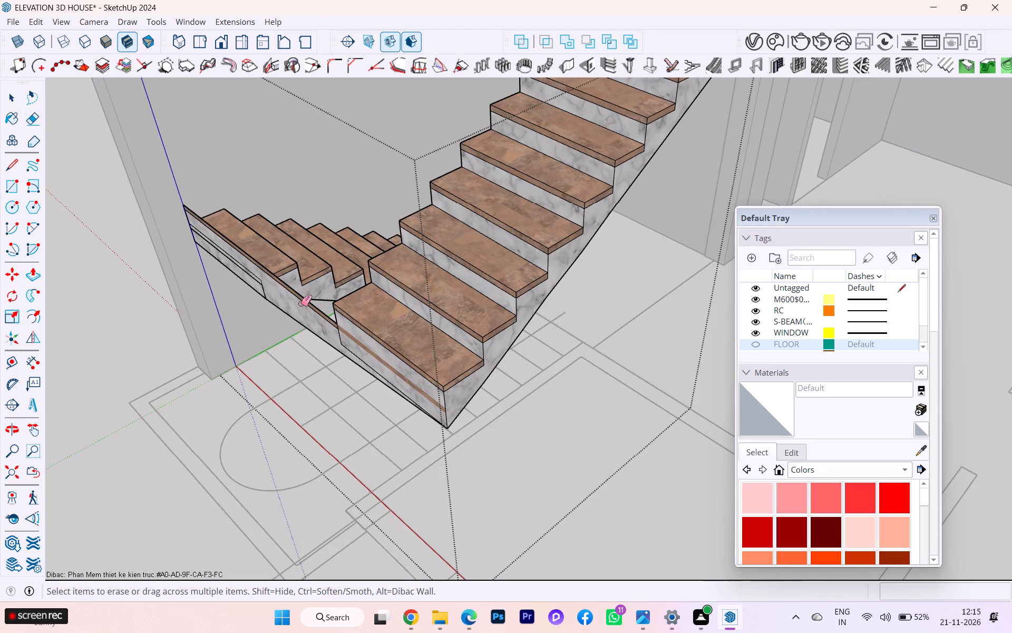
pyautogui.click(301, 300)
pyautogui.click(308, 300)
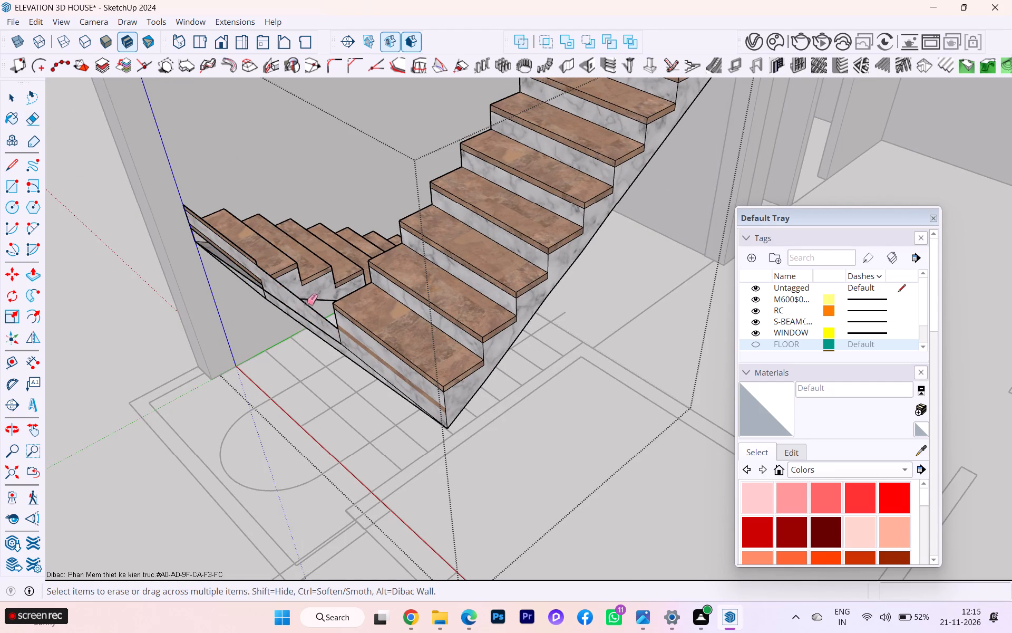
pyautogui.scroll(3, 306, 305)
pyautogui.moveTo(314, 301); pyautogui.dragTo(300, 331)
pyautogui.scroll(-1, 300, 331)
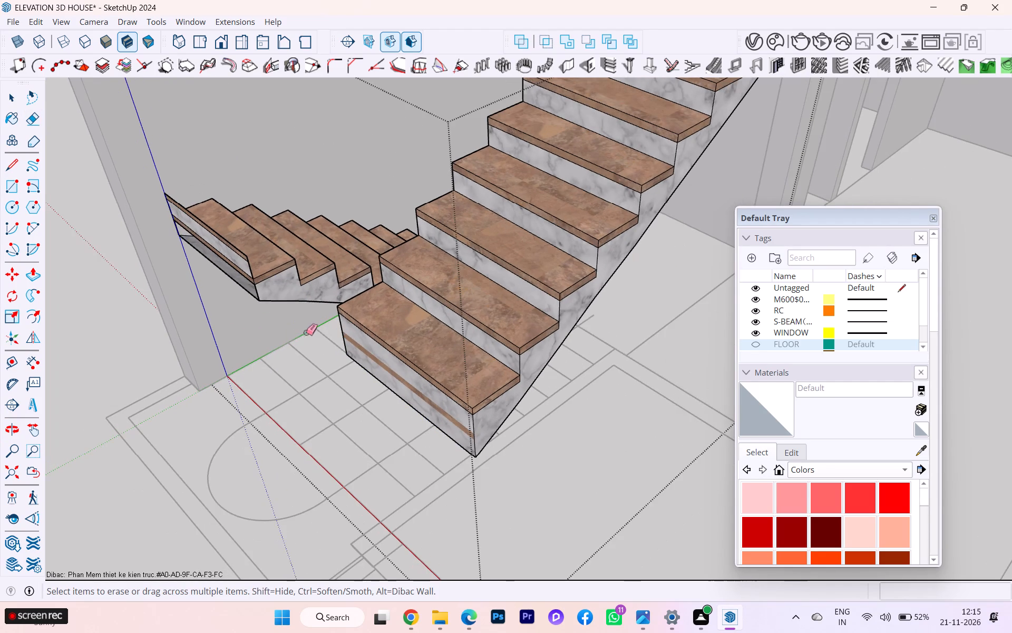
# Erase the marble riser panel standing above the first flight's top tread at the landing end.
pyautogui.moveTo(306, 332); pyautogui.dragTo(420, 308, button='middle')
pyautogui.scroll(2, 328, 251)
pyautogui.scroll(-2, 345, 248)
pyautogui.moveTo(337, 258); pyautogui.dragTo(223, 330, button='middle')
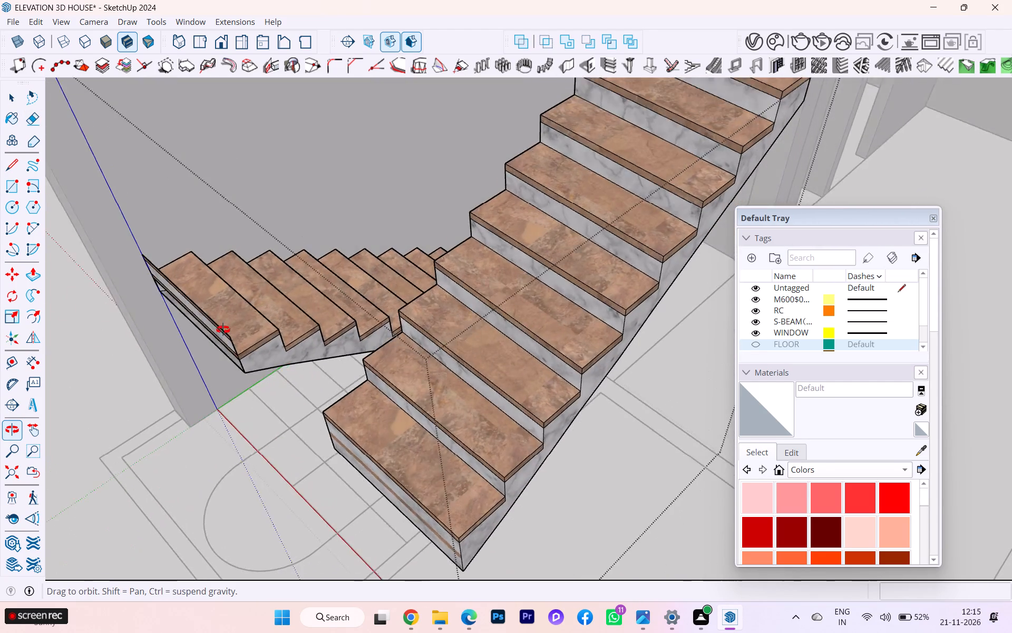
pyautogui.moveTo(223, 330); pyautogui.dragTo(414, 238, button='middle')
pyautogui.scroll(2, 422, 211)
pyautogui.click(431, 215)
pyautogui.click(425, 226)
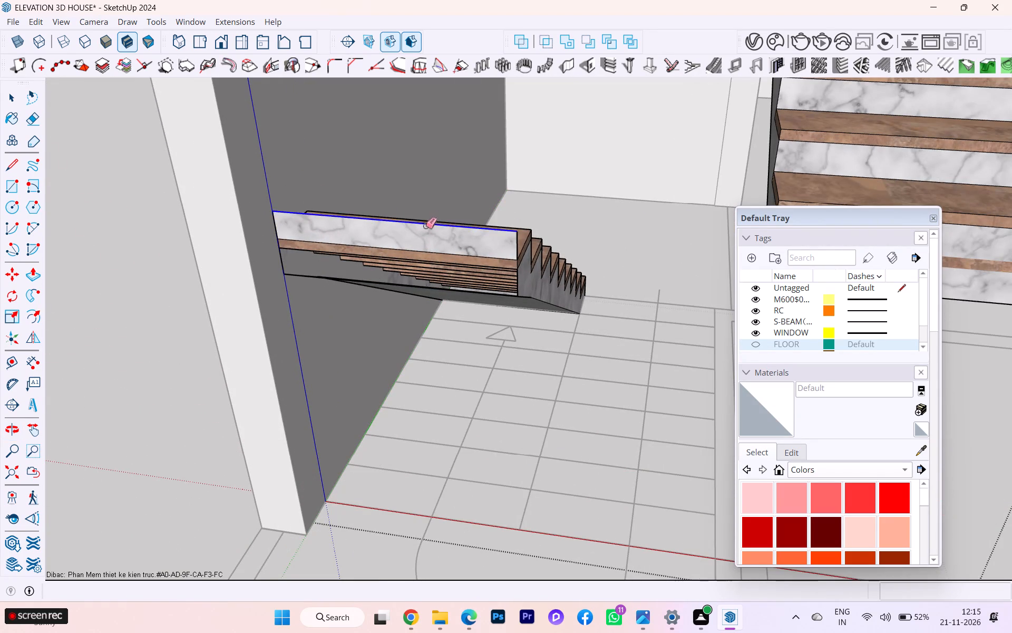
# Draw a rectangle about 3' 2 13/16" by 4 3/4" closing the opening under the first flight's top tread, and leave the staircase group.
pyautogui.scroll(-1, 478, 250)
pyautogui.moveTo(473, 257); pyautogui.dragTo(344, 238, button='middle')
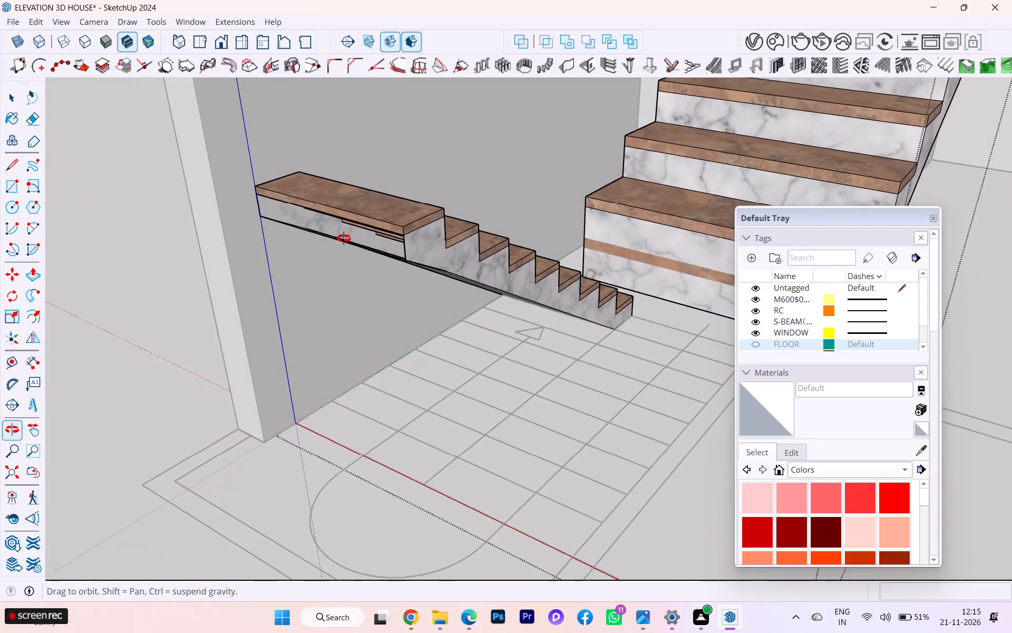
pyautogui.moveTo(344, 238); pyautogui.dragTo(255, 228, button='middle')
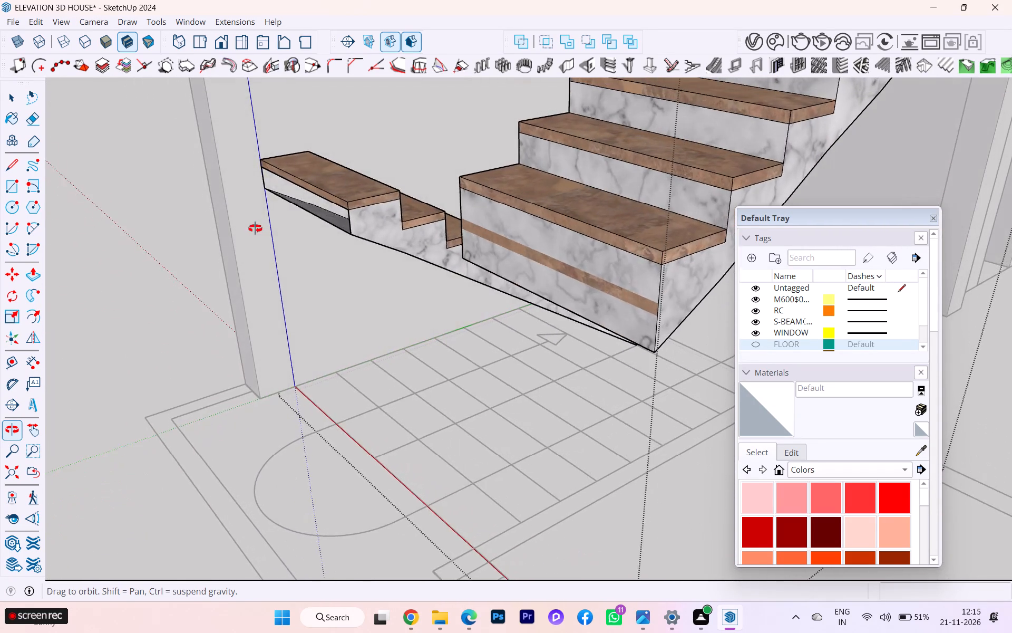
pyautogui.moveTo(255, 228); pyautogui.dragTo(491, 221, button='middle')
pyautogui.scroll(1, 171, 245)
pyautogui.click(16, 183)
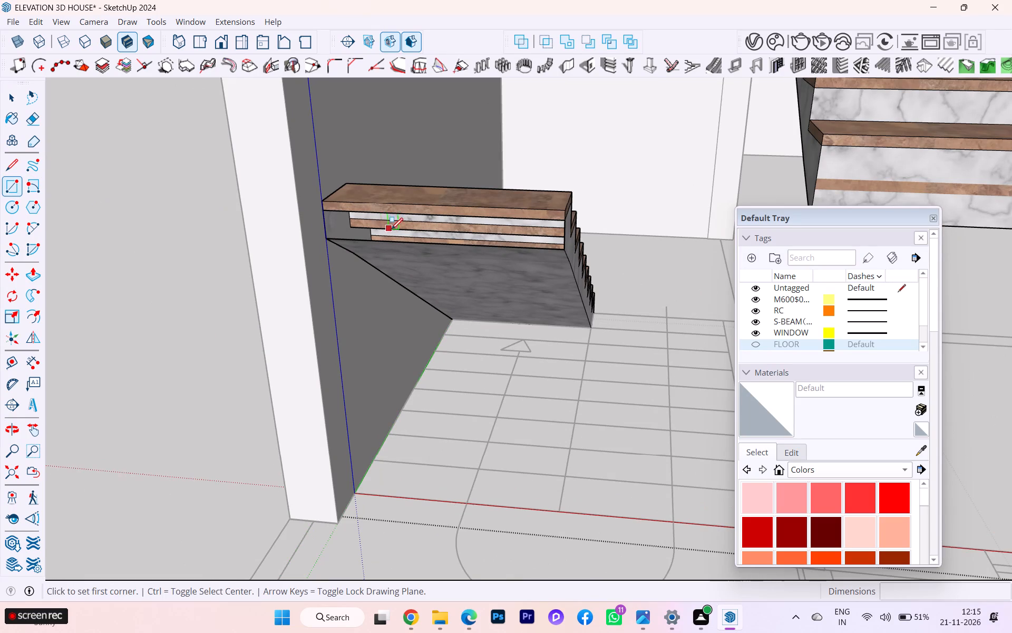
pyautogui.scroll(6, 391, 229)
pyautogui.click(273, 197)
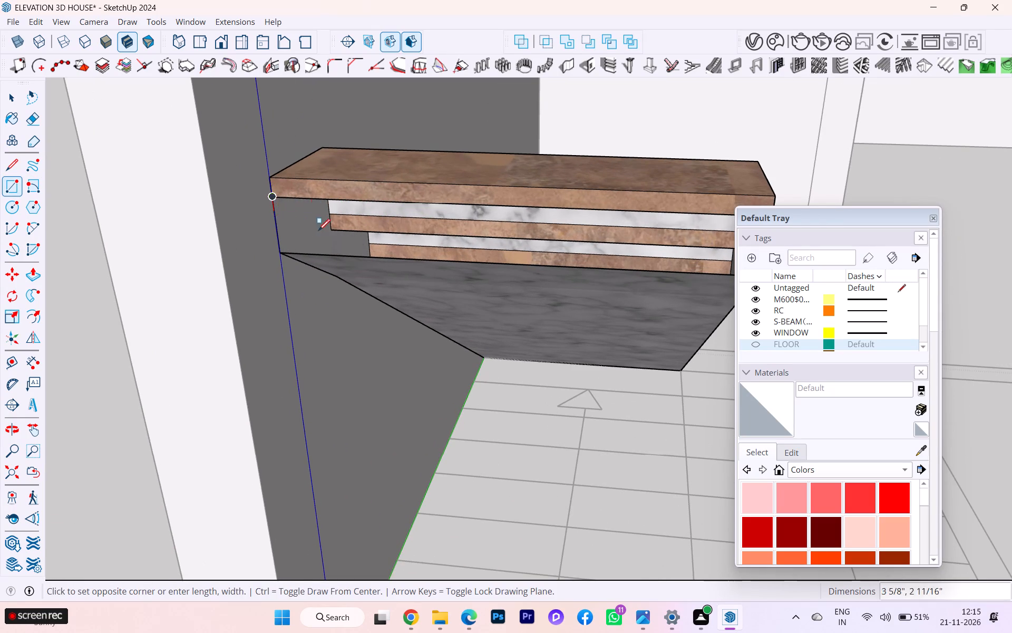
pyautogui.scroll(-3, 348, 256)
pyautogui.scroll(-3, 490, 250)
pyautogui.scroll(-2, 357, 253)
pyautogui.scroll(2, 592, 244)
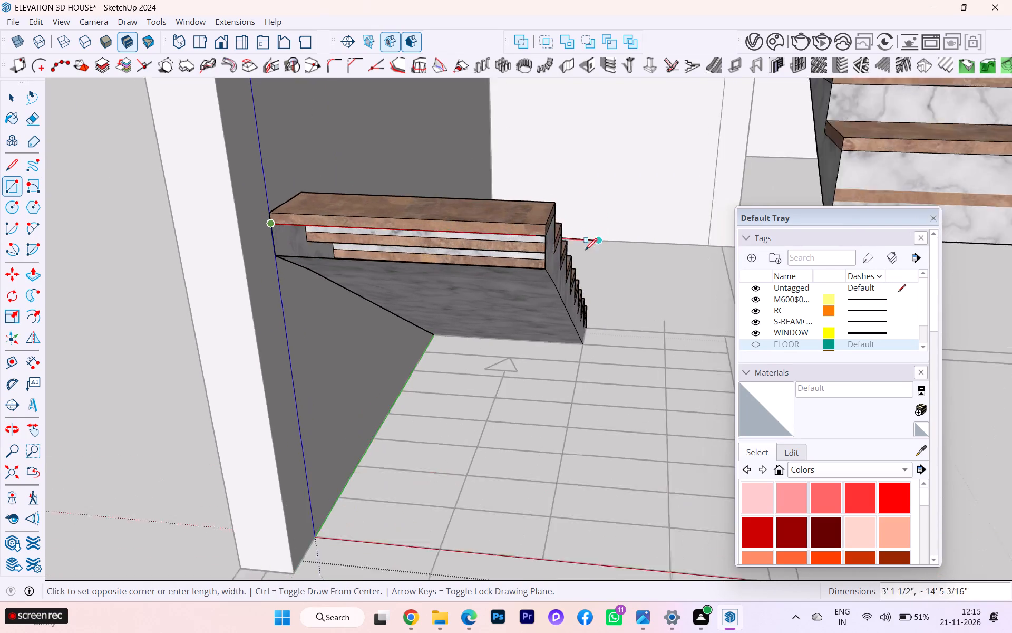
pyautogui.scroll(4, 585, 250)
pyautogui.scroll(2, 538, 277)
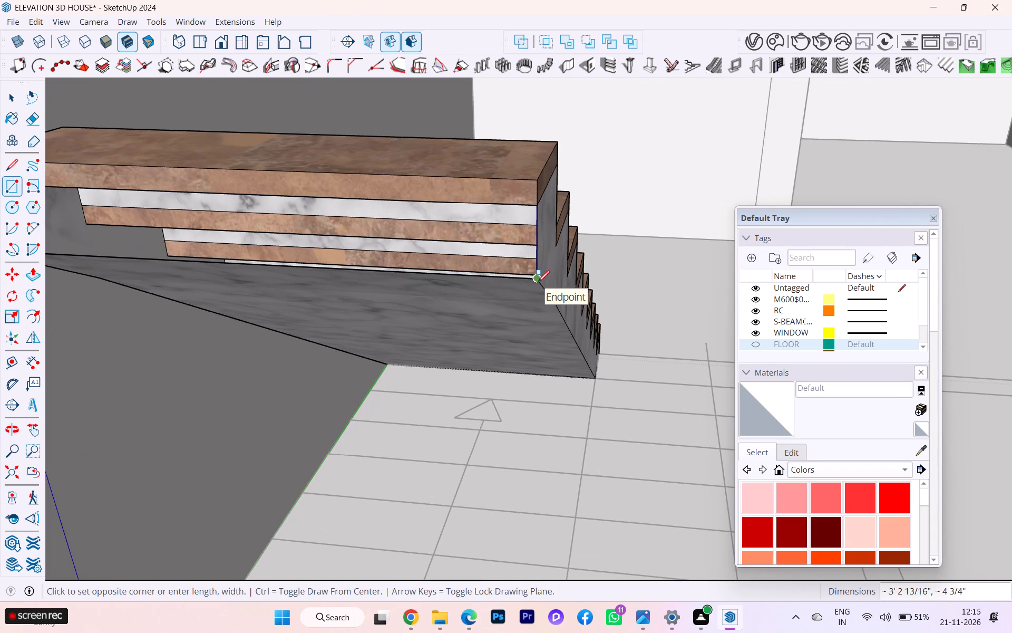
pyautogui.click(538, 282)
pyautogui.scroll(-4, 557, 215)
pyautogui.moveTo(548, 243); pyautogui.dragTo(354, 296, button='middle')
pyautogui.scroll(-1, 359, 295)
pyautogui.scroll(-2, 440, 258)
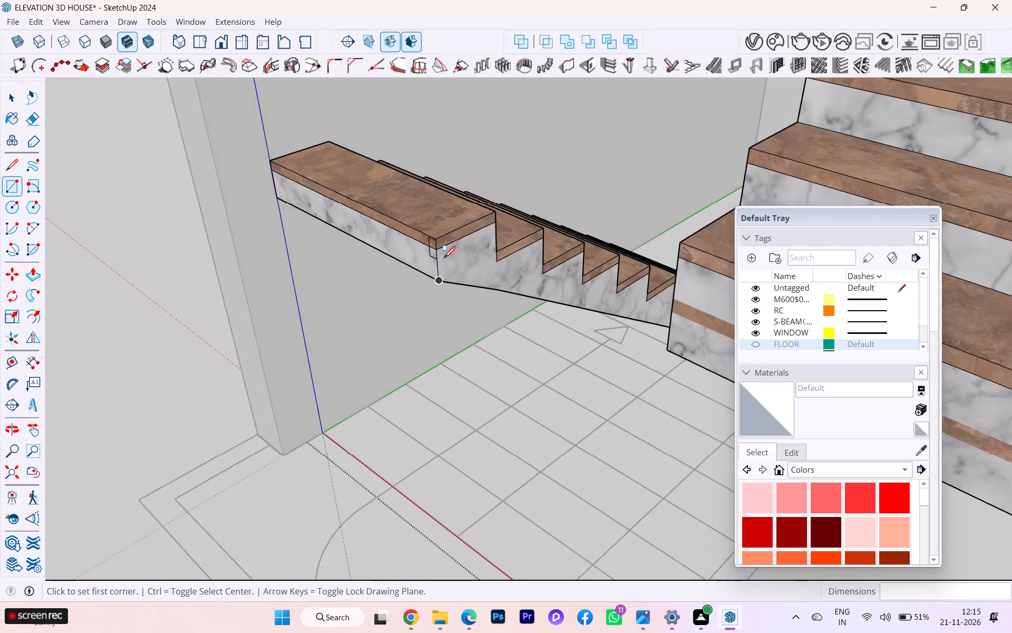
pyautogui.scroll(-4, 444, 258)
pyautogui.moveTo(429, 280); pyautogui.dragTo(449, 264, button='middle')
pyautogui.scroll(-3, 460, 258)
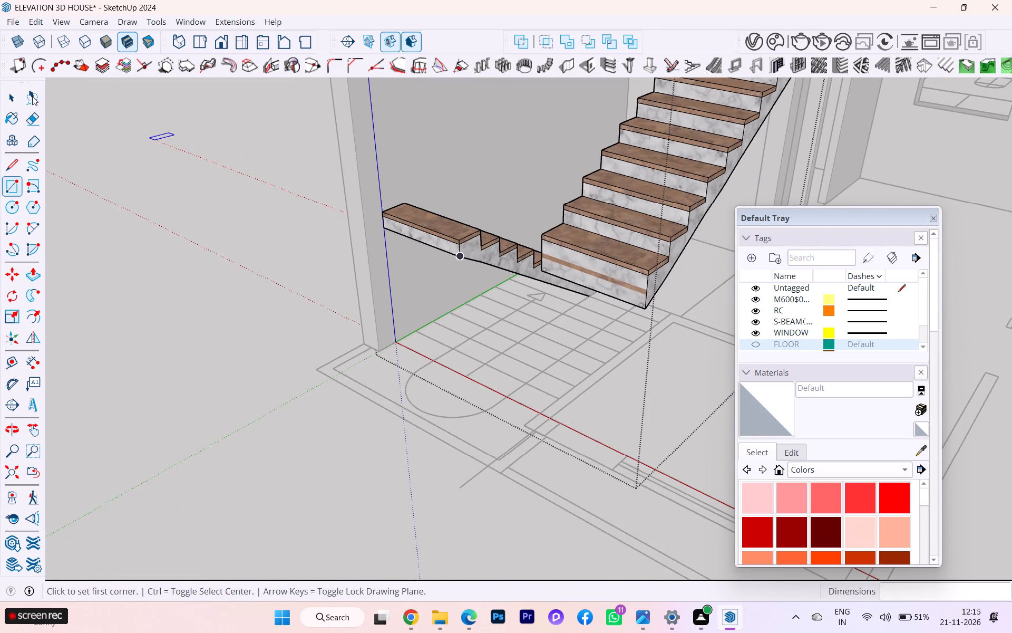
pyautogui.click(10, 101)
pyautogui.click(191, 232)
# Open the staircase group and make all the connected geometry of the second flight its own group.
pyautogui.scroll(-2, 280, 265)
pyautogui.moveTo(301, 277); pyautogui.dragTo(335, 327, button='middle')
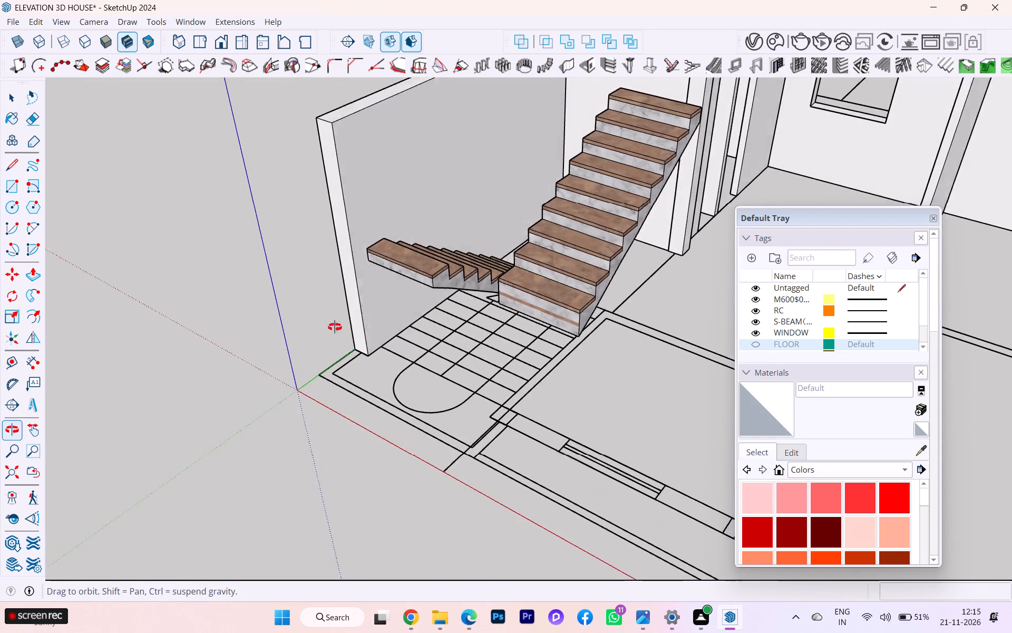
pyautogui.moveTo(335, 327); pyautogui.dragTo(348, 341, button='middle')
pyautogui.scroll(3, 598, 369)
pyautogui.click(599, 367)
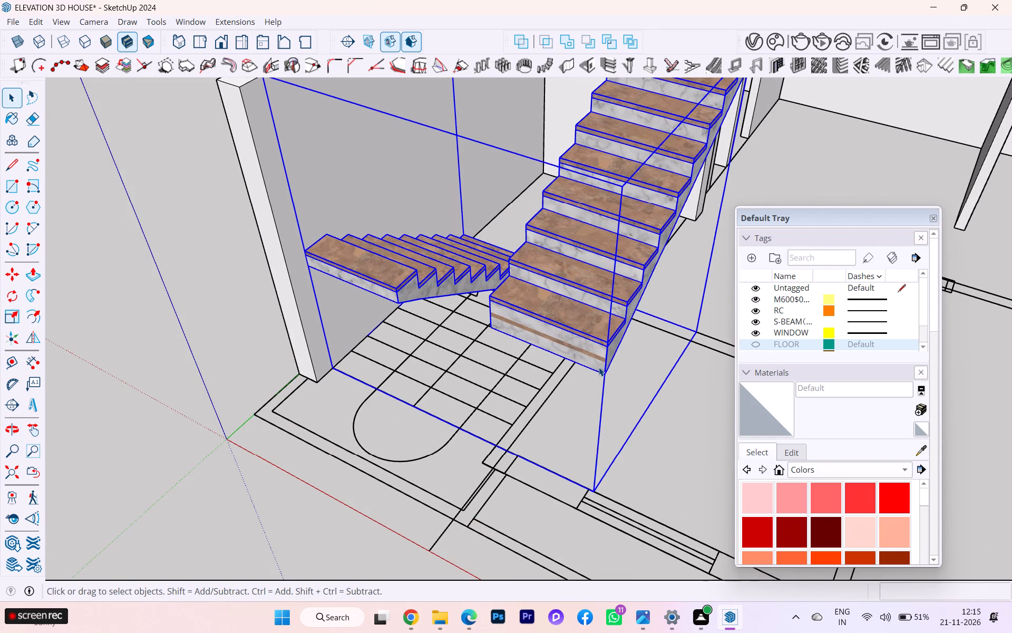
pyautogui.doubleClick(556, 343)
pyautogui.tripleClick(553, 339)
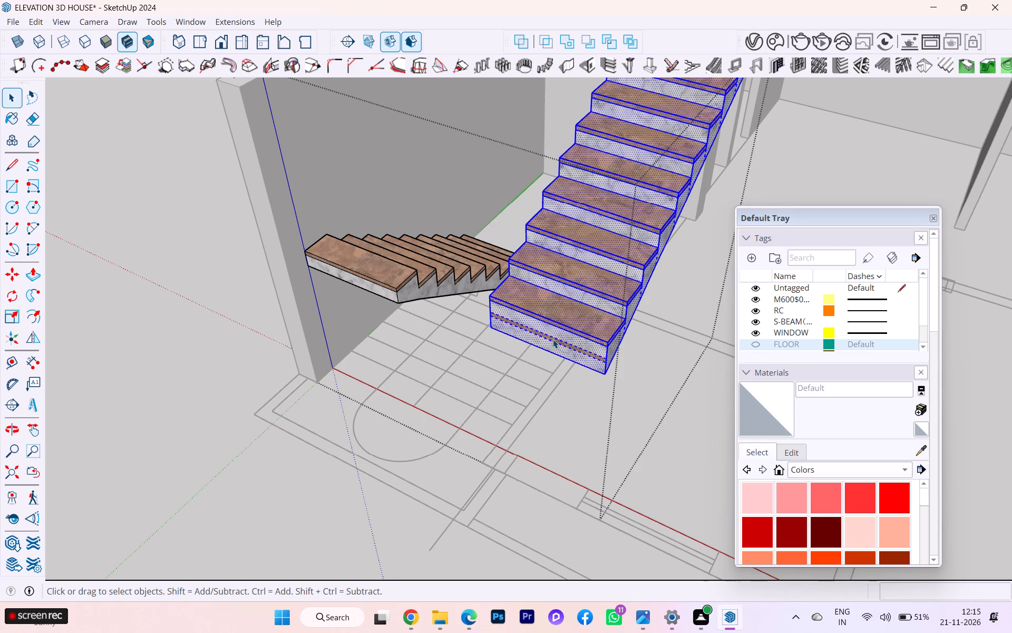
pyautogui.click(553, 339)
pyautogui.rightClick(553, 339)
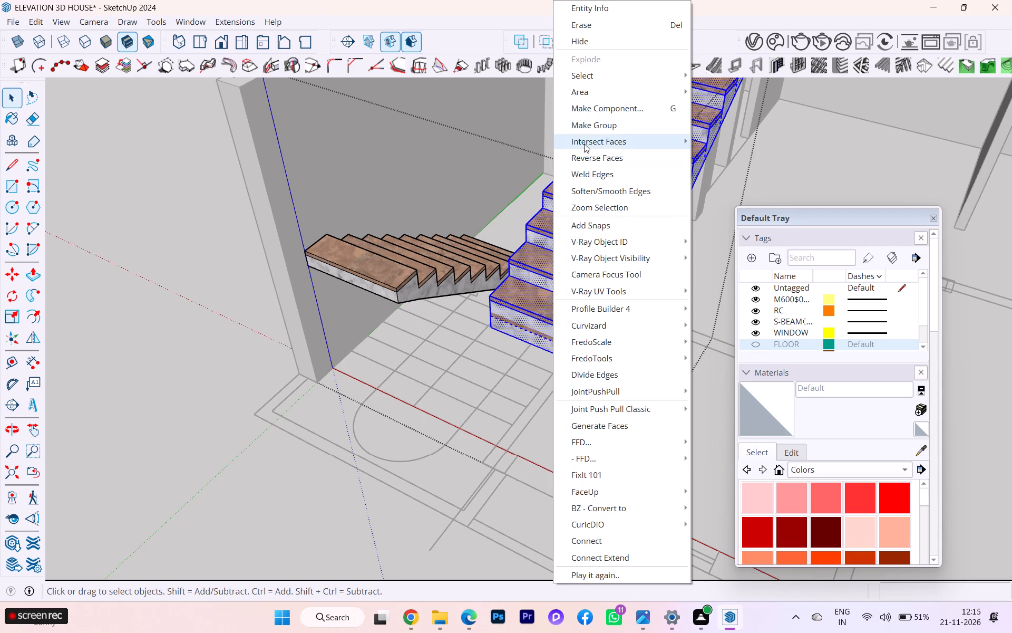
pyautogui.click(585, 131)
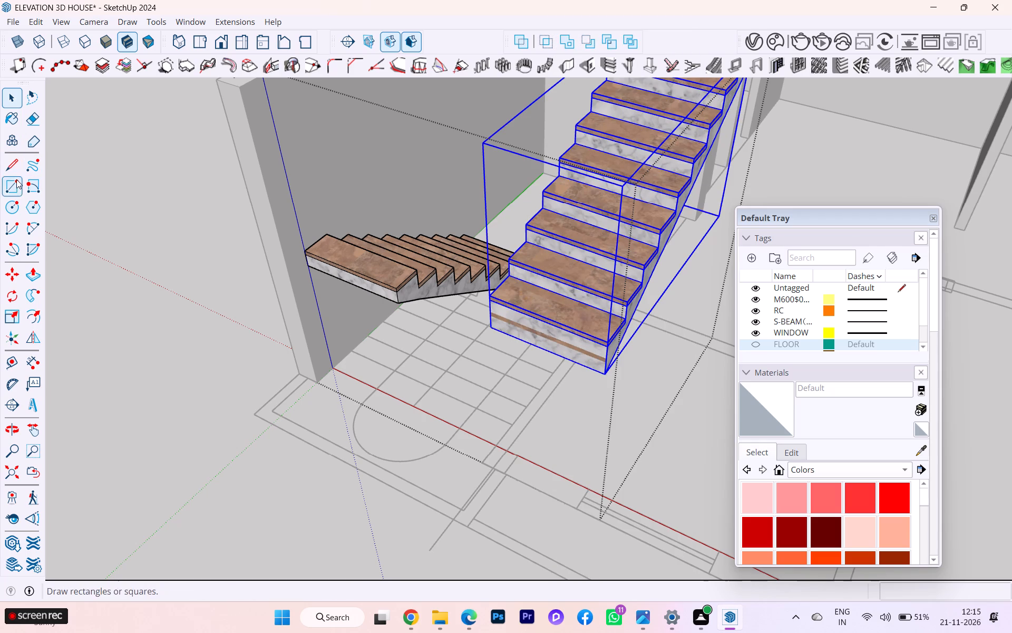
# Move the second flight's group by its bottom tread's front corner to the rear inner corner of the first flight's top tread.
pyautogui.click(15, 274)
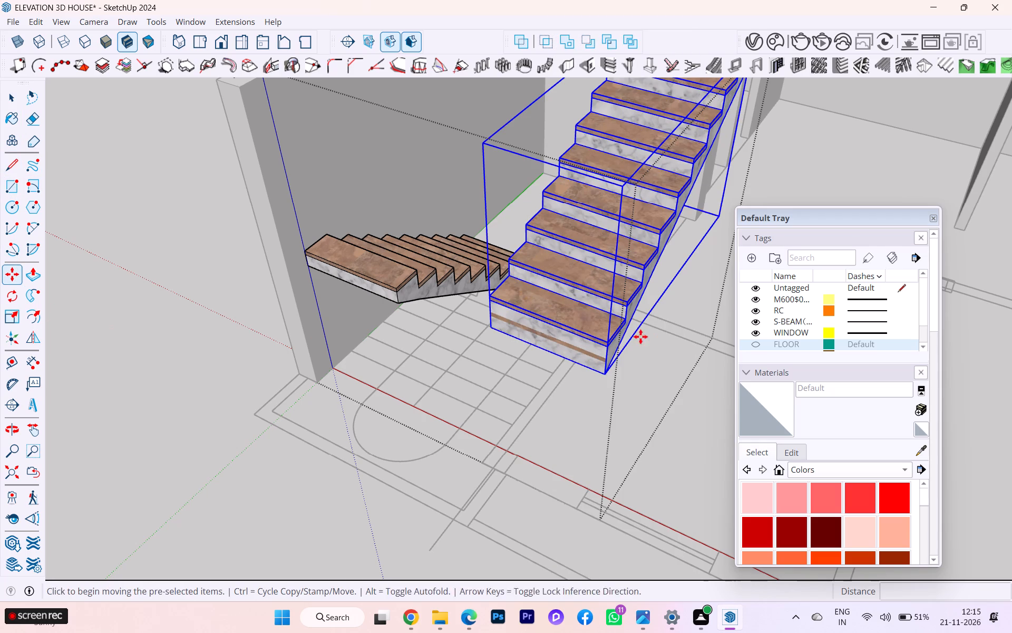
pyautogui.scroll(5, 527, 321)
pyautogui.moveTo(478, 332); pyautogui.dragTo(596, 325, button='middle')
pyautogui.scroll(-1, 507, 321)
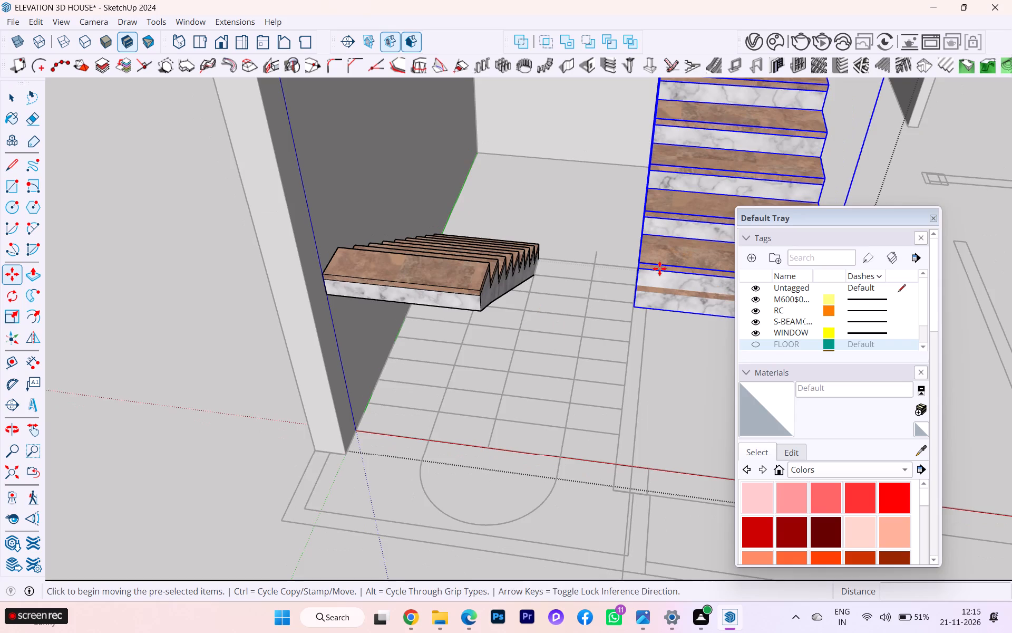
pyautogui.scroll(2, 659, 268)
pyautogui.moveTo(486, 311); pyautogui.dragTo(369, 302, button='middle')
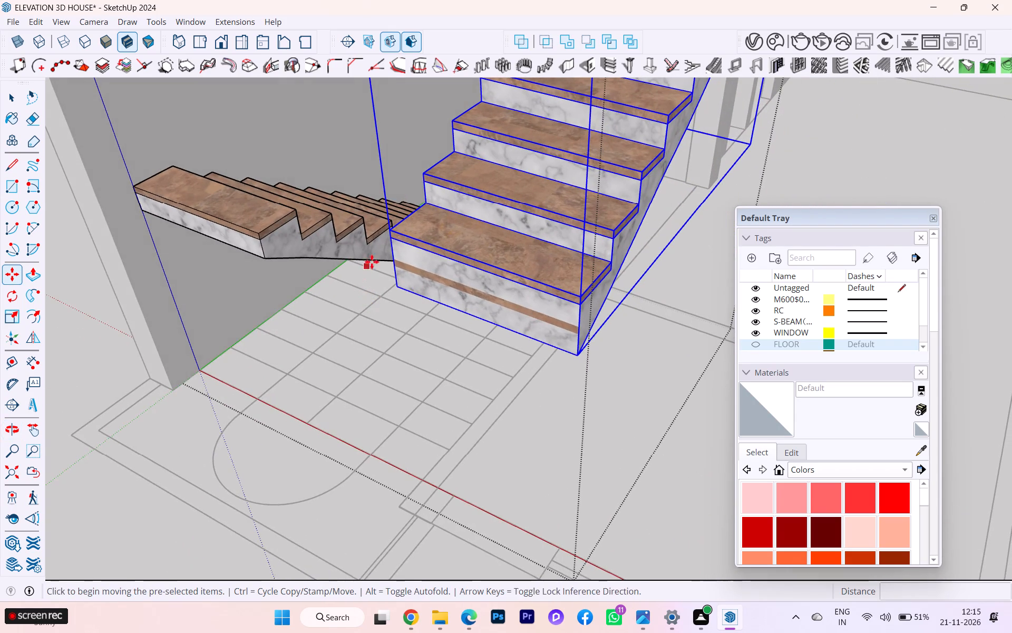
pyautogui.scroll(2, 391, 248)
pyautogui.click(387, 230)
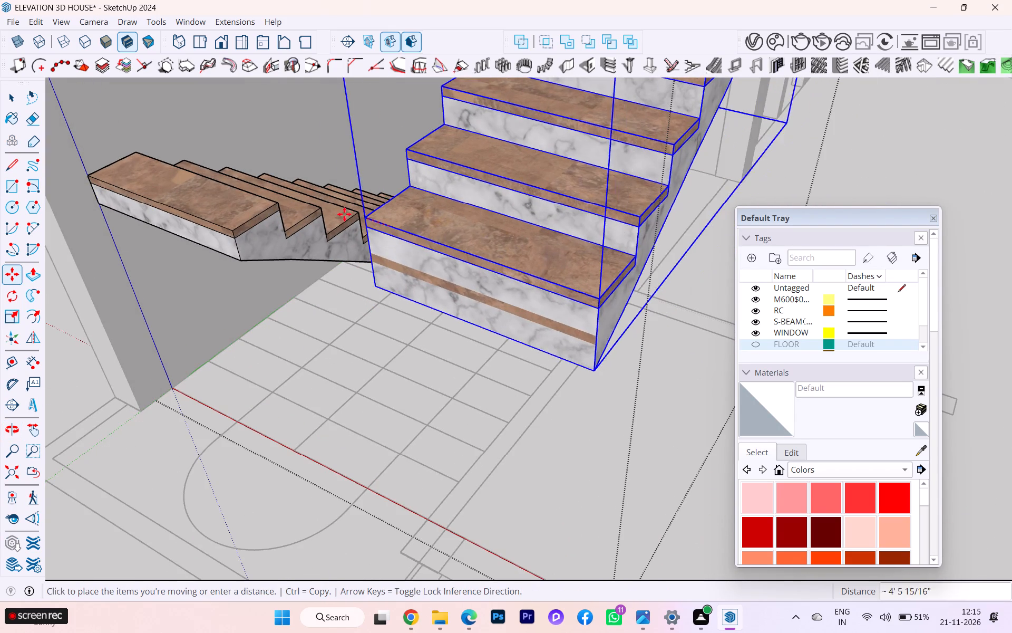
pyautogui.click(275, 206)
# Move the second flight forward so its bottom tread's front corner meets the first flight's top tread front corner, and leave the staircase group.
pyautogui.scroll(-1, 337, 226)
pyautogui.moveTo(340, 232); pyautogui.dragTo(349, 236, button='middle')
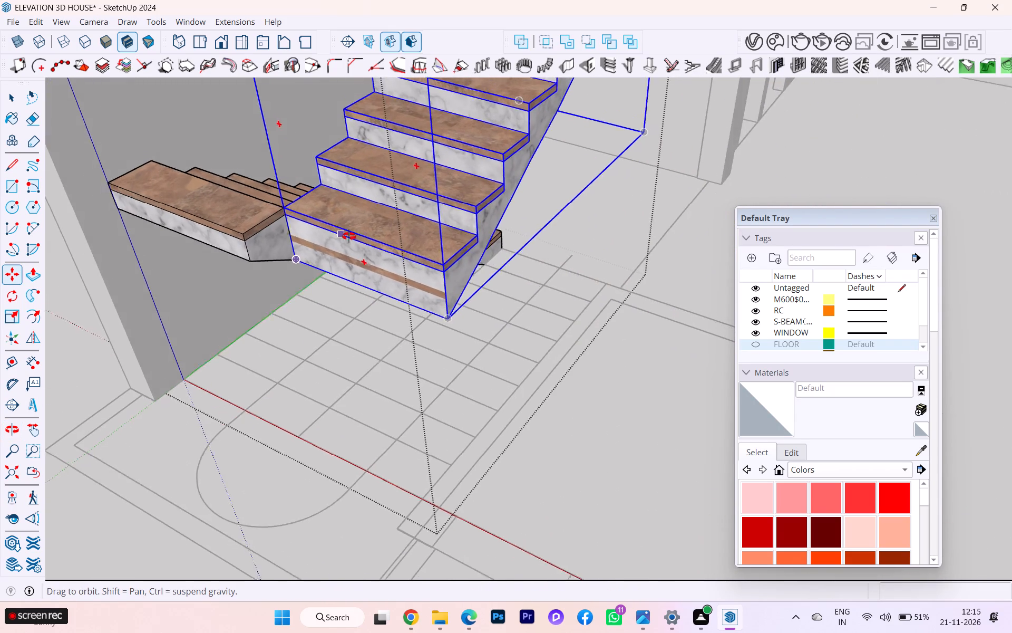
pyautogui.moveTo(349, 236); pyautogui.dragTo(498, 256, button='middle')
pyautogui.scroll(6, 514, 313)
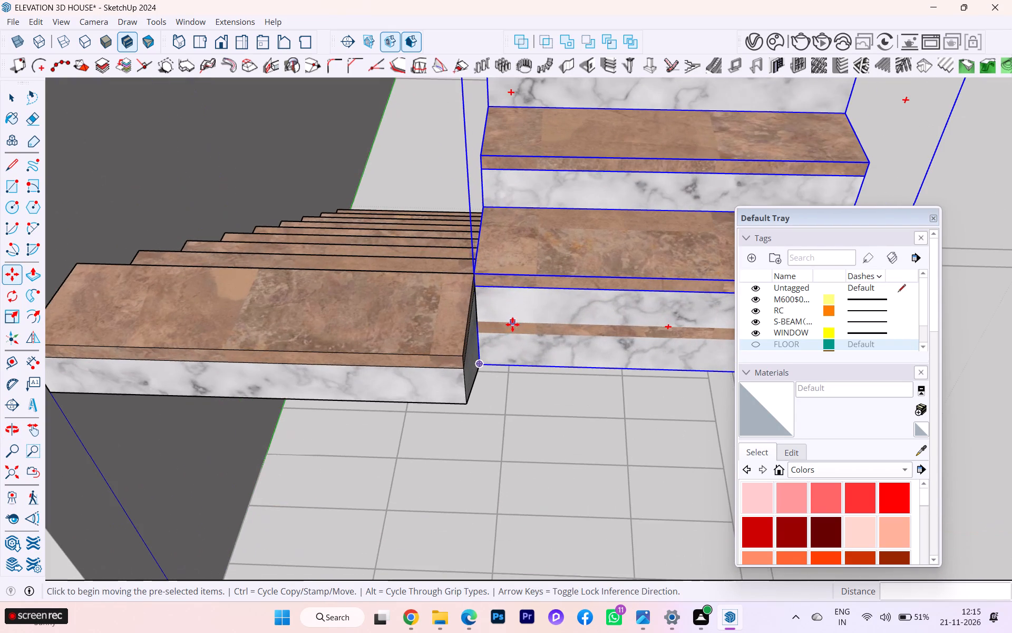
pyautogui.scroll(-4, 479, 279)
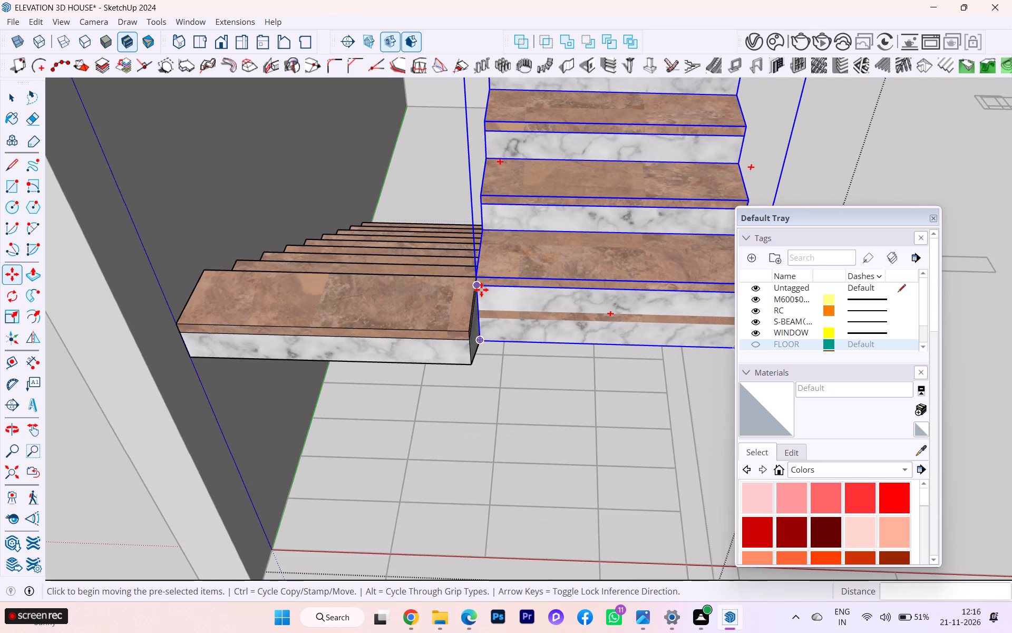
pyautogui.click(476, 275)
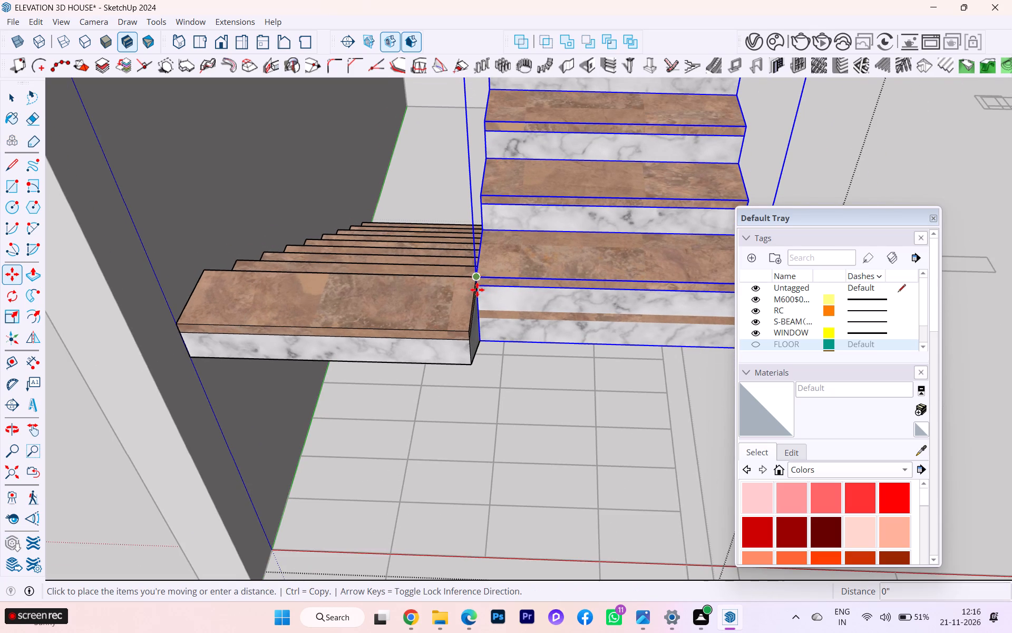
pyautogui.click(465, 332)
pyautogui.scroll(-1, 405, 282)
pyautogui.scroll(2, 404, 282)
pyautogui.scroll(-2, 403, 282)
pyautogui.scroll(1, 402, 283)
pyautogui.scroll(-3, 401, 283)
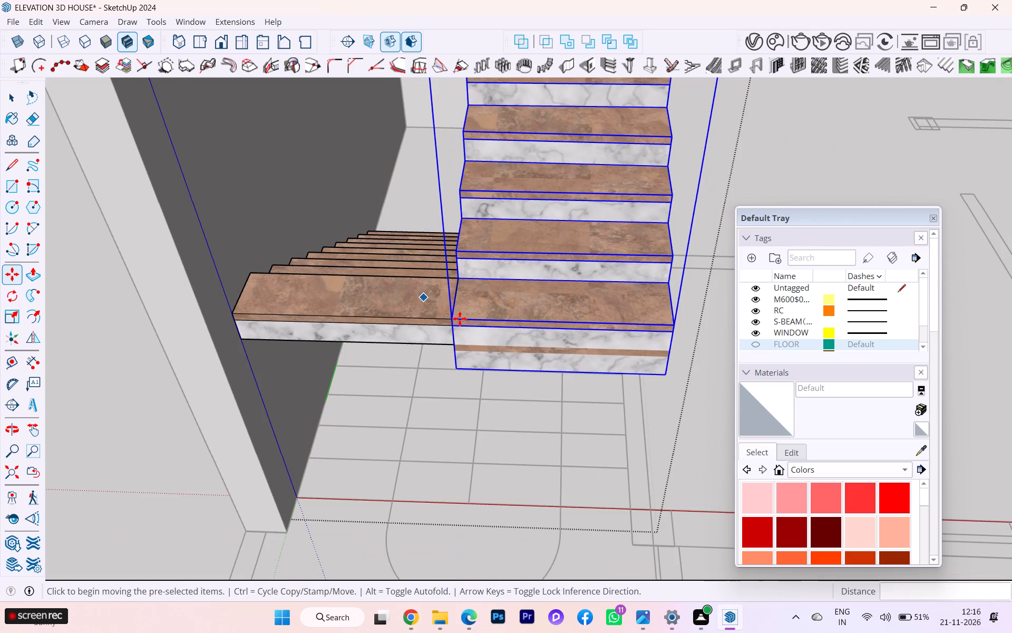
pyautogui.click(4, 93)
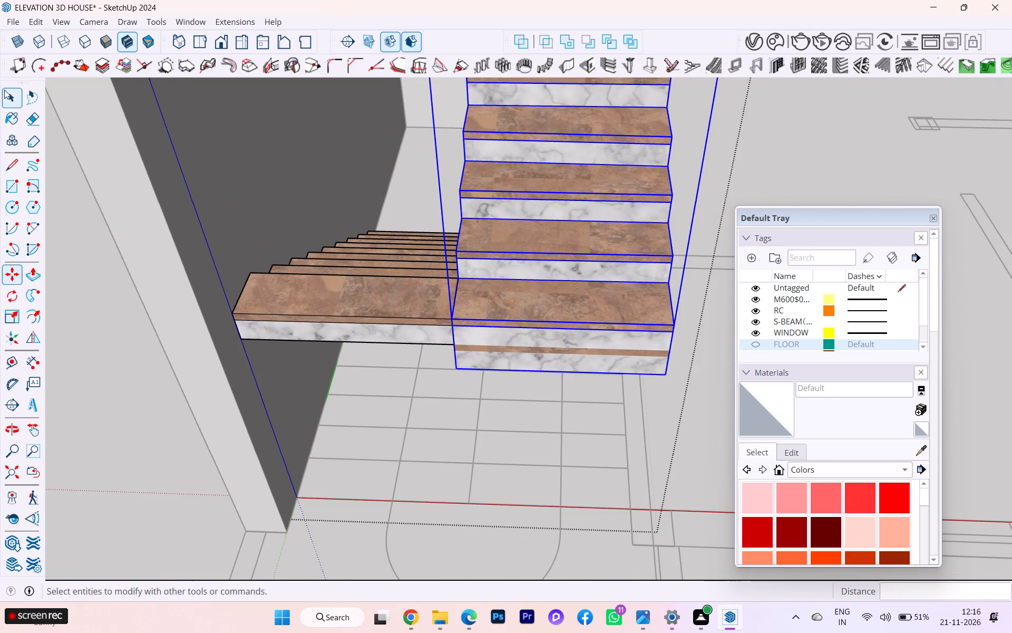
pyautogui.scroll(-3, 205, 356)
pyautogui.click(133, 388)
# Examine how the two flights meet and how the staircase sits over the floor plan, from several sides.
pyautogui.scroll(-1, 539, 340)
pyautogui.moveTo(536, 341); pyautogui.dragTo(485, 397, button='middle')
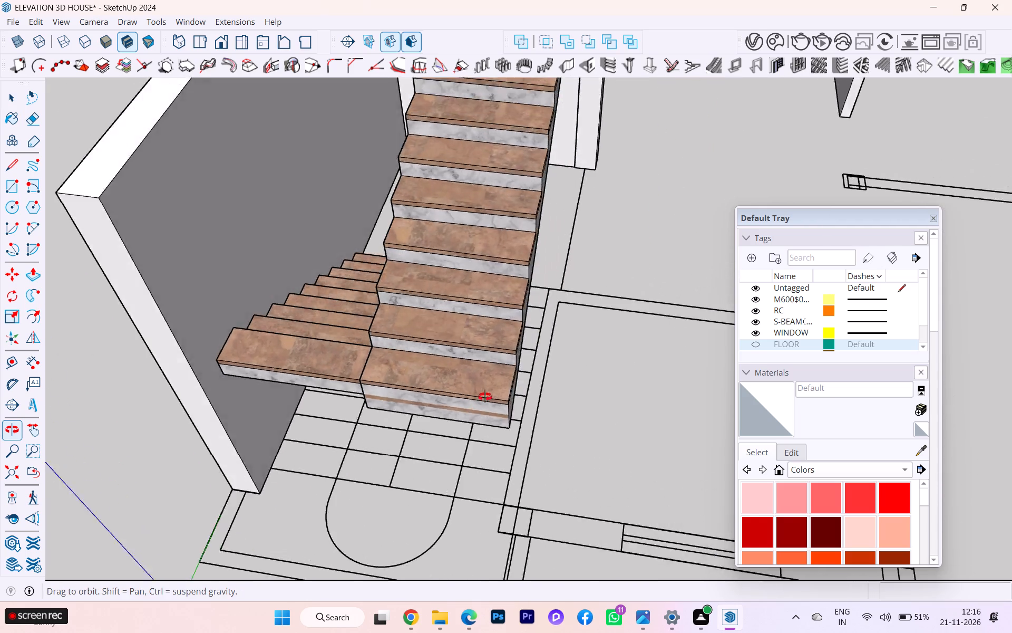
pyautogui.moveTo(485, 397); pyautogui.dragTo(128, 383, button='middle')
pyautogui.scroll(-5, 444, 236)
pyautogui.moveTo(466, 267); pyautogui.dragTo(322, 344, button='middle')
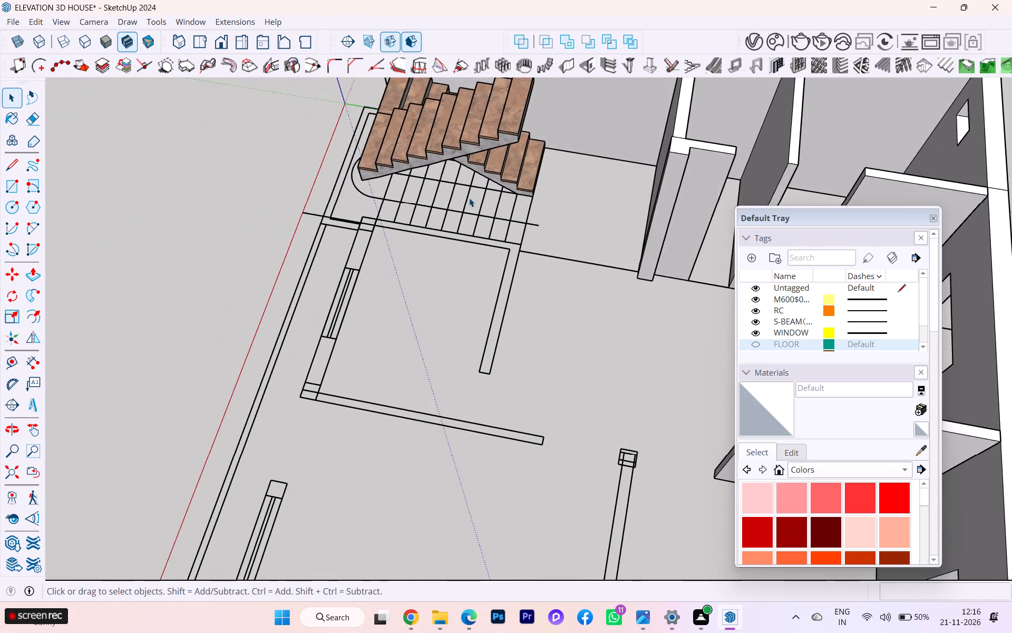
pyautogui.scroll(-3, 484, 210)
pyautogui.scroll(7, 466, 103)
pyautogui.moveTo(601, 149); pyautogui.dragTo(635, 63, button='middle')
pyautogui.scroll(1, 601, 149)
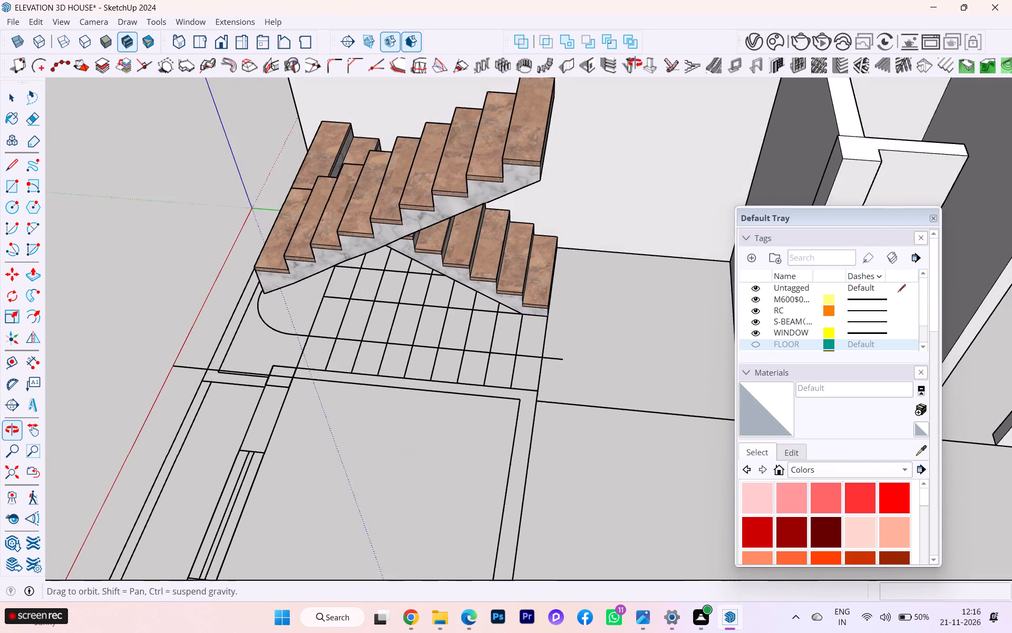
pyautogui.moveTo(635, 63); pyautogui.dragTo(646, 61, button='middle')
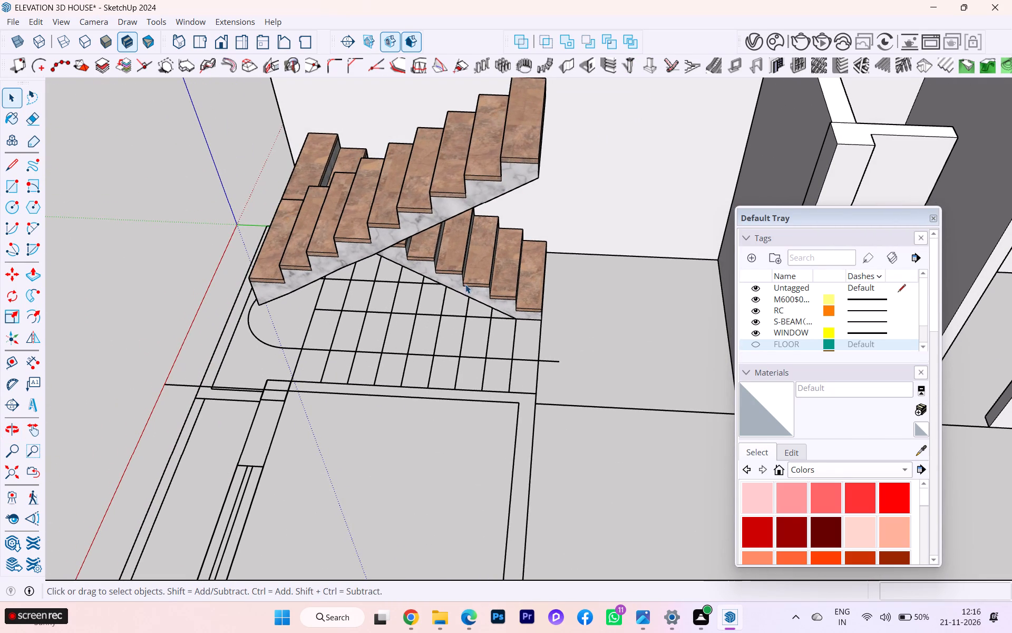
pyautogui.moveTo(466, 282); pyautogui.dragTo(513, 158, button='middle')
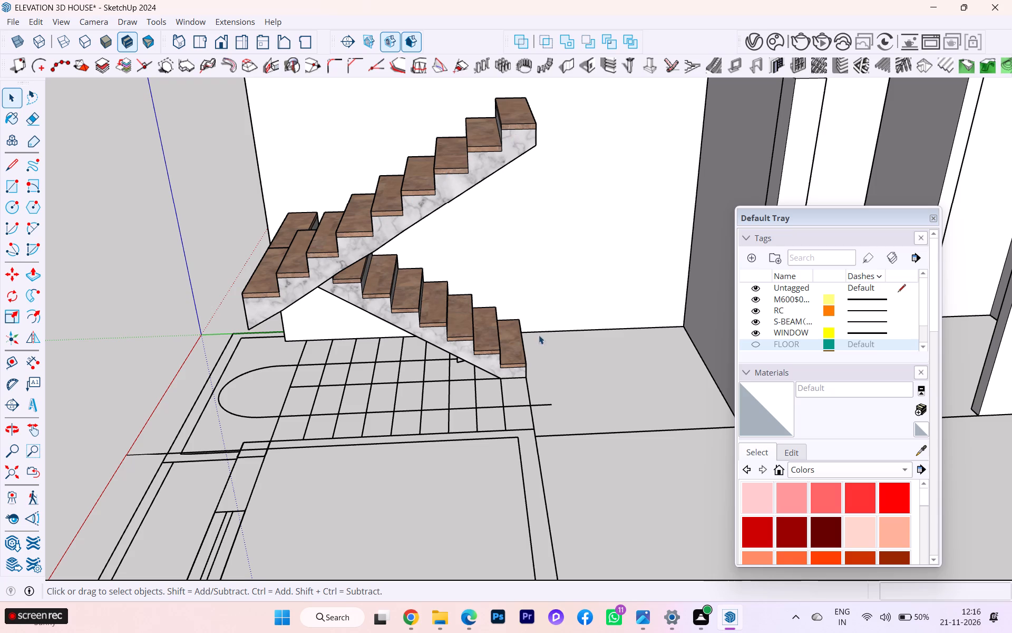
pyautogui.moveTo(465, 265); pyautogui.dragTo(482, 163, button='middle')
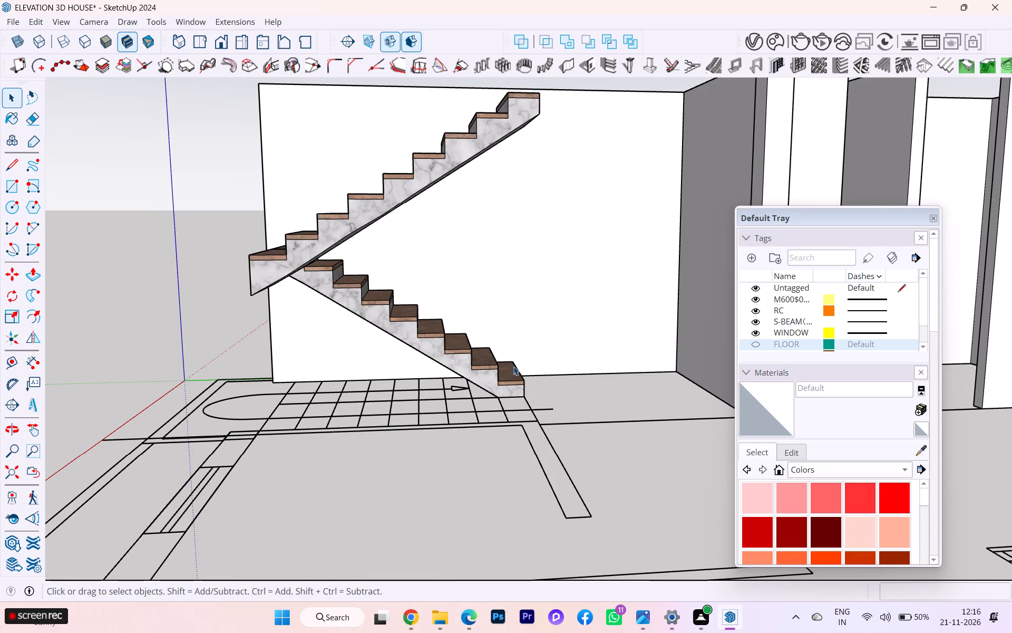
pyautogui.scroll(-5, 429, 366)
pyautogui.moveTo(412, 365); pyautogui.dragTo(628, 501, button='middle')
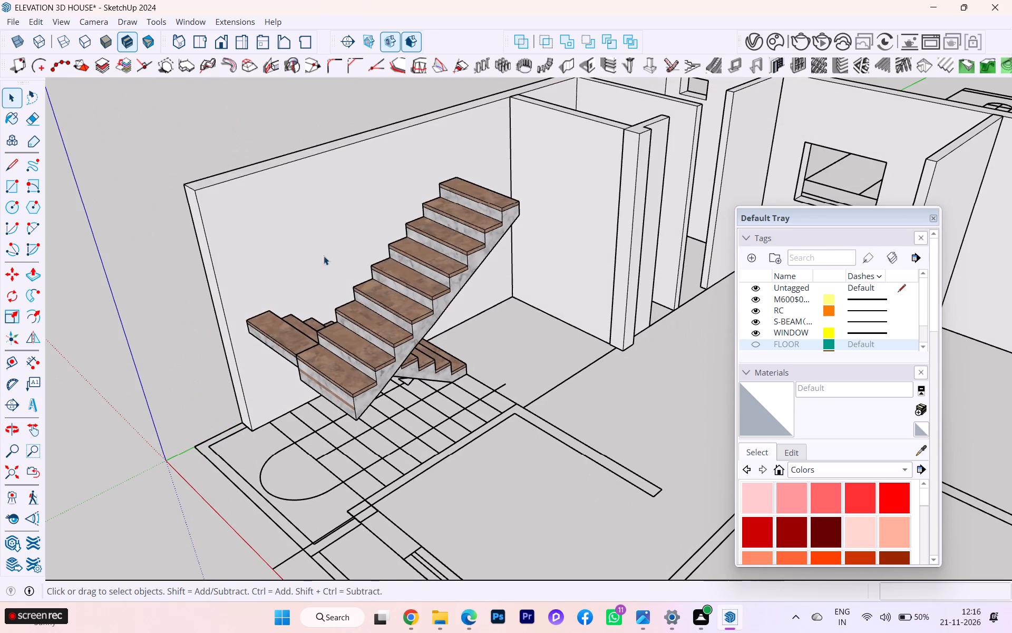
pyautogui.scroll(-9, 633, 192)
pyautogui.scroll(2, 632, 197)
pyautogui.scroll(-2, 549, 234)
pyautogui.scroll(1, 508, 248)
pyautogui.scroll(-1, 486, 255)
pyautogui.moveTo(425, 287); pyautogui.dragTo(546, 349, button='middle')
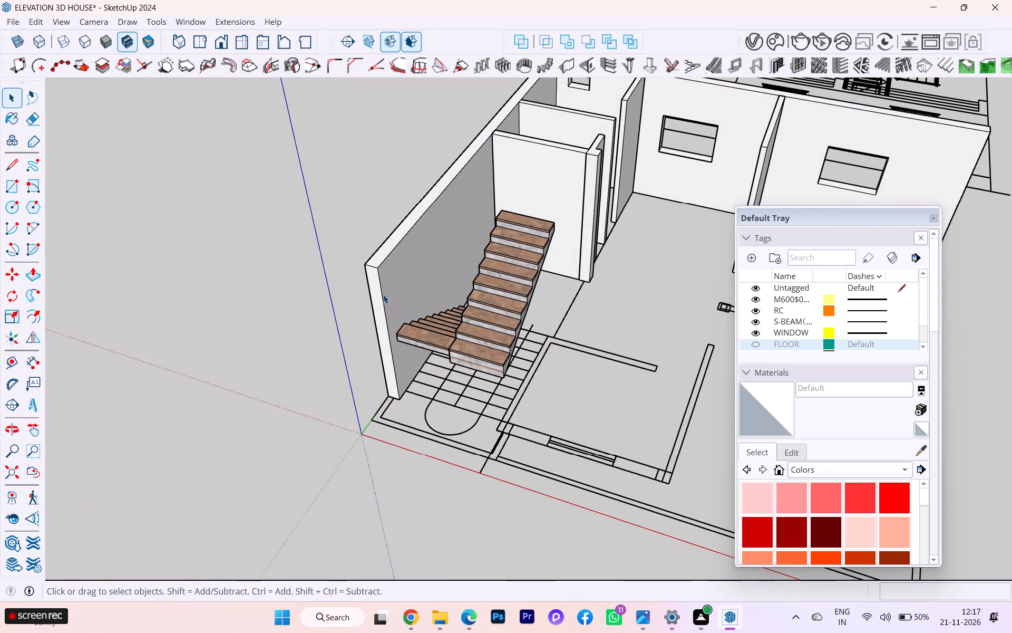
# Open the wall group and push the end face of the wall beside the staircase back by about 3' 8 11/16".
pyautogui.doubleClick(372, 277)
pyautogui.click(371, 271)
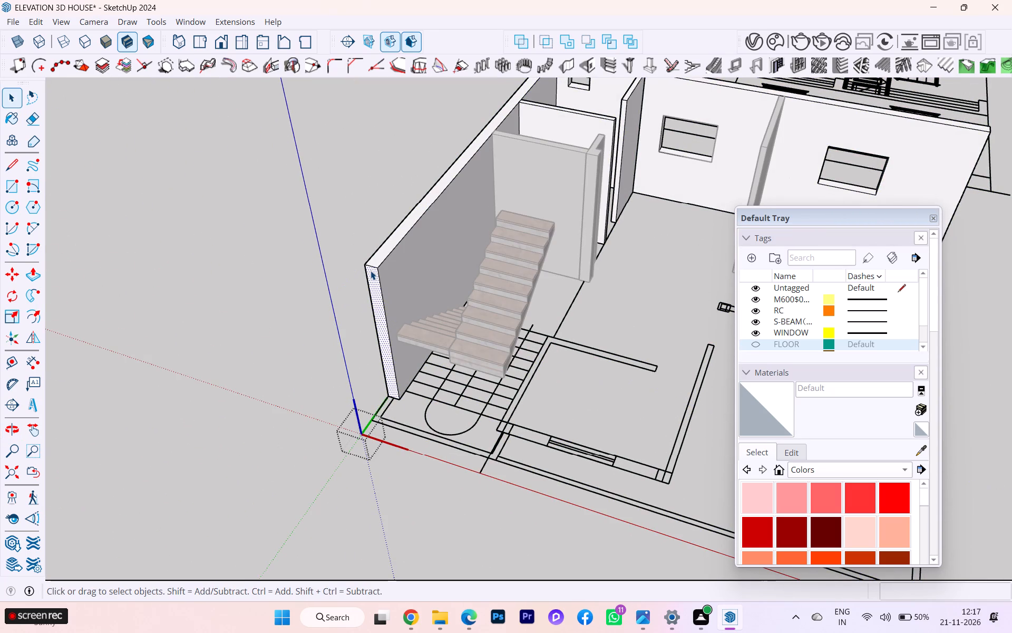
pyautogui.press('p')
pyautogui.press('Return')
pyautogui.click(422, 301)
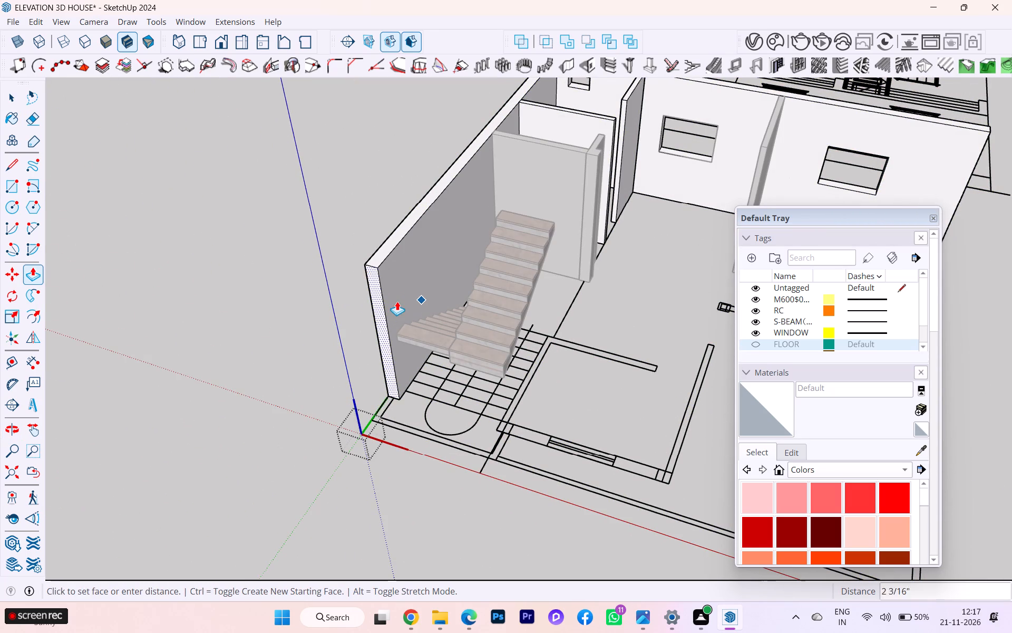
pyautogui.click(425, 244)
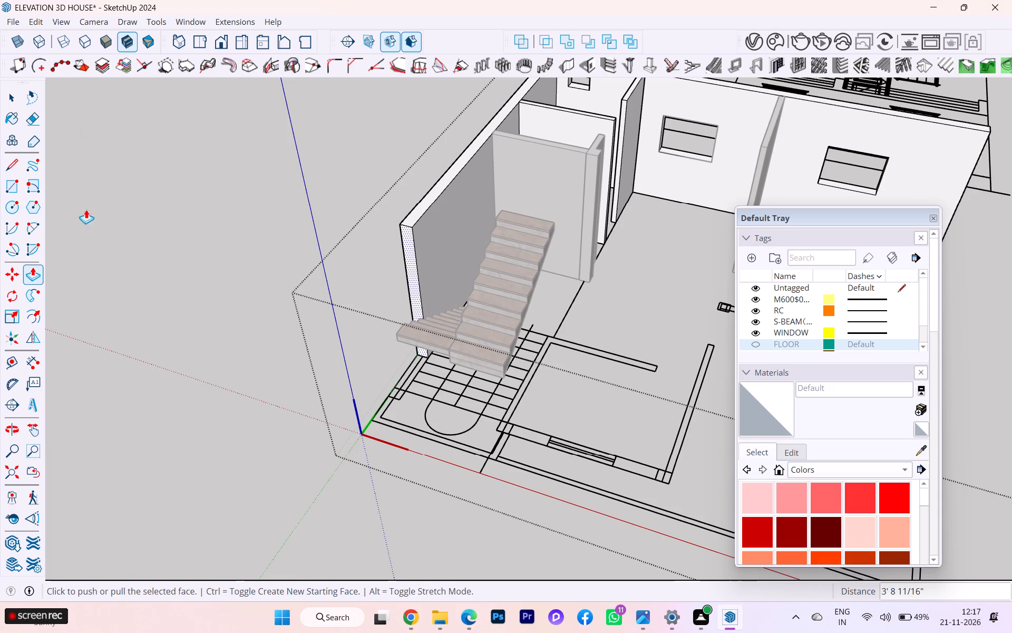
pyautogui.scroll(-1, 270, 202)
pyautogui.moveTo(330, 207); pyautogui.dragTo(483, 248, button='middle')
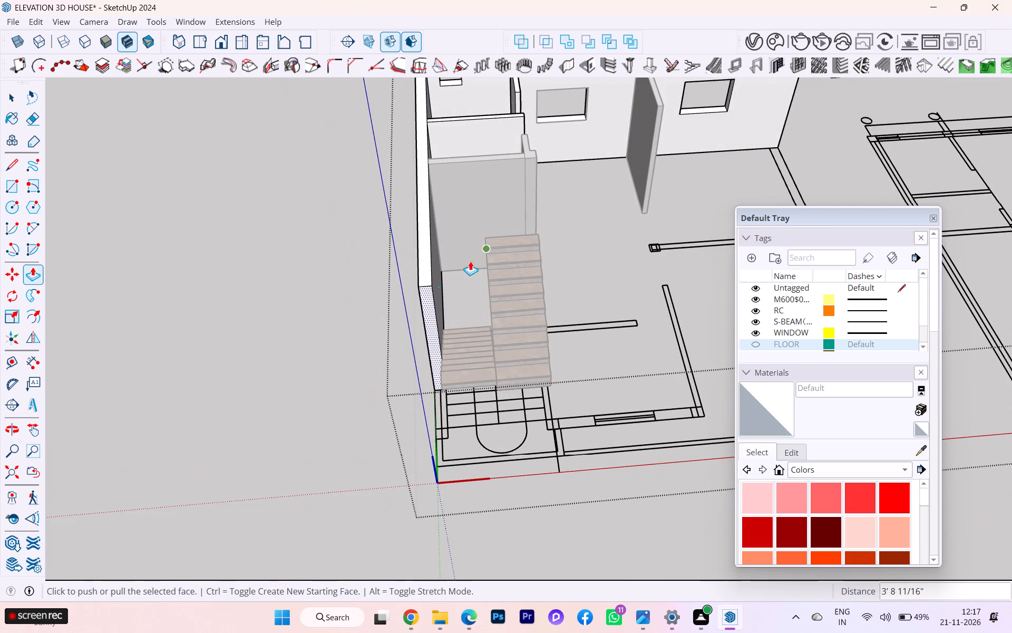
# Push the end face of the wall beside the staircase further back by about 8' 11 3/8".
pyautogui.click(425, 280)
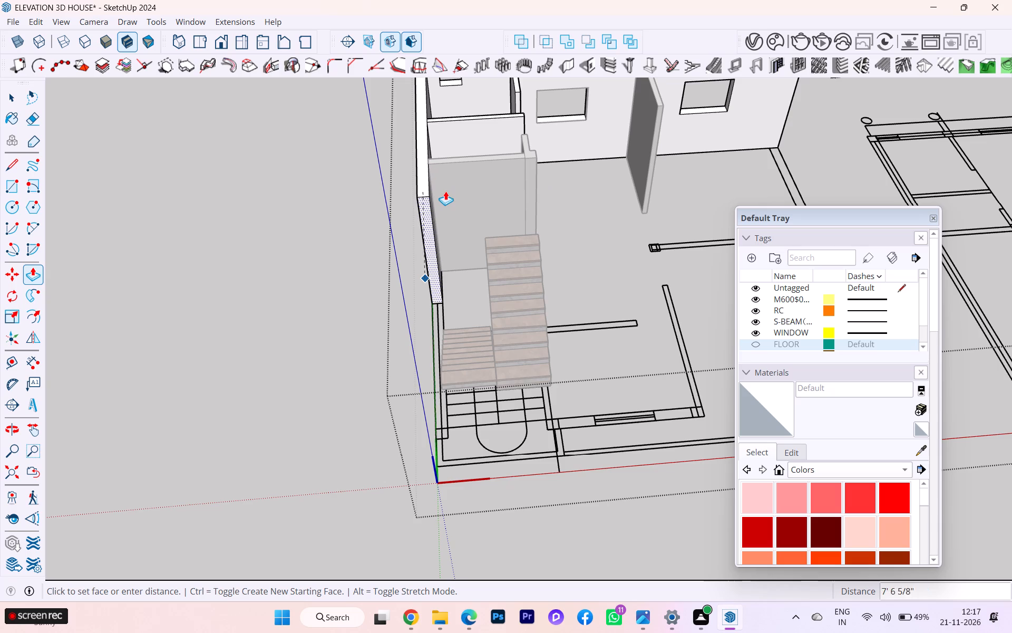
pyautogui.click(440, 176)
# Examine the staircase area of the modelled floor and compare it with the walls and stair of the neighbouring floor plan.
pyautogui.scroll(-2, 139, 173)
pyautogui.scroll(4, 131, 174)
pyautogui.scroll(-2, 130, 174)
pyautogui.scroll(1, 126, 174)
pyautogui.scroll(-1, 126, 174)
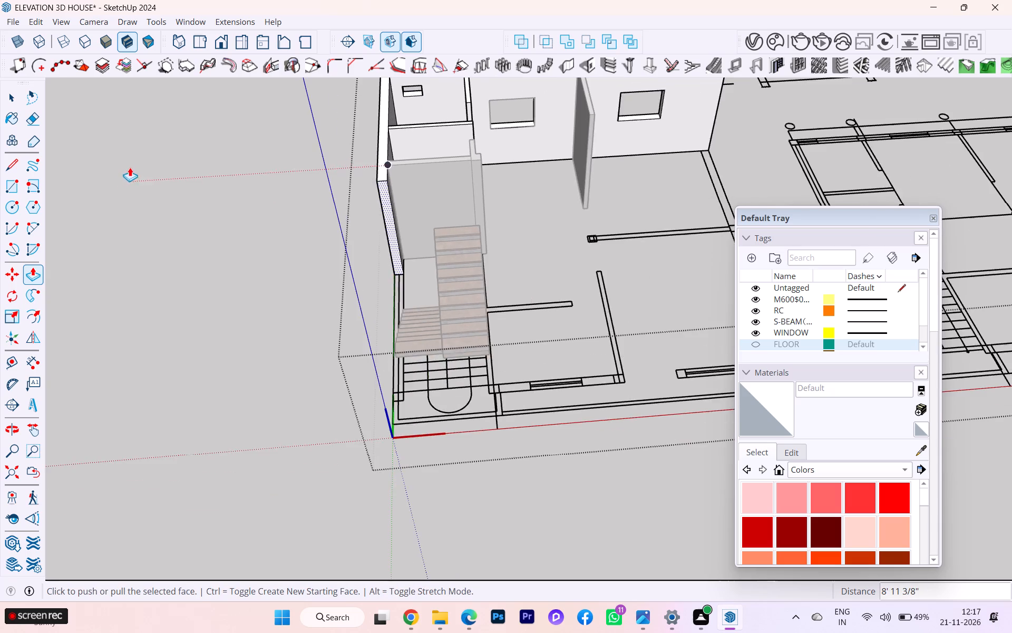
pyautogui.scroll(-3, 127, 169)
pyautogui.scroll(1, 113, 174)
pyautogui.scroll(-3, 113, 174)
pyautogui.scroll(2, 165, 223)
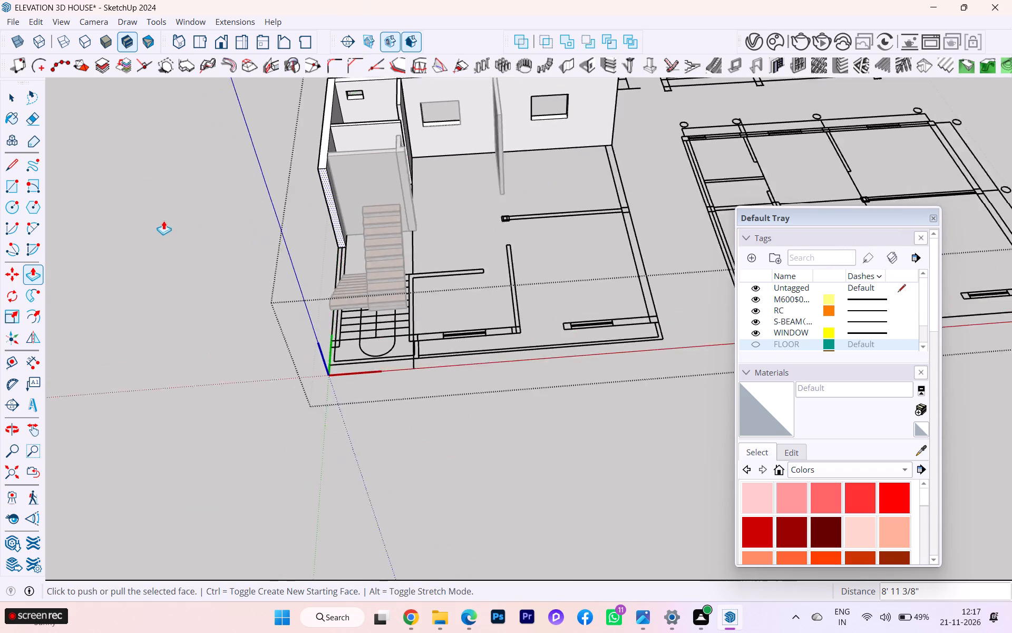
pyautogui.scroll(5, 163, 220)
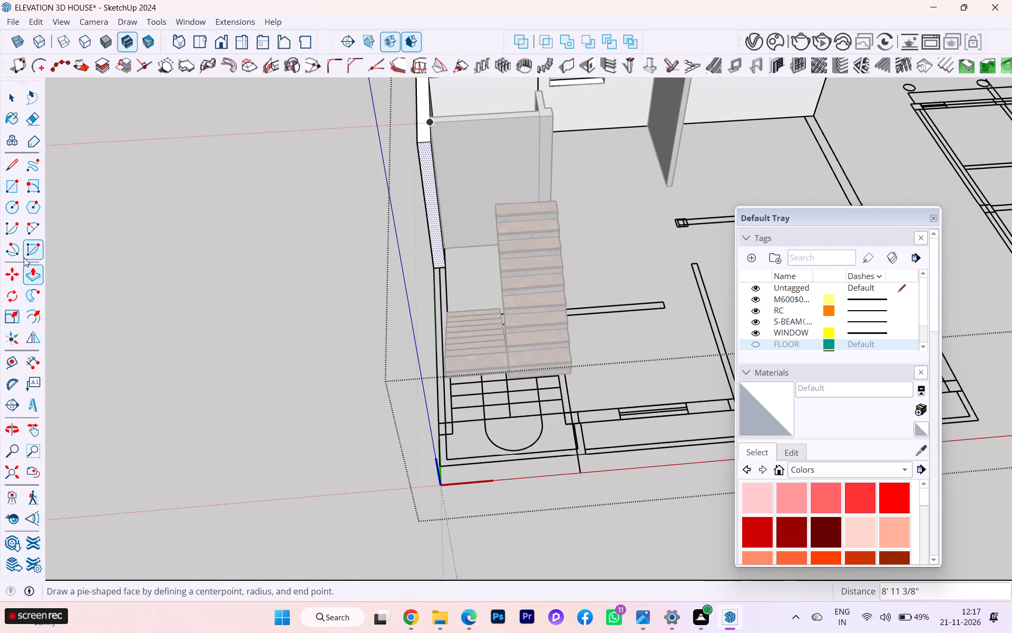
pyautogui.scroll(5, 377, 422)
pyautogui.scroll(3, 488, 375)
pyautogui.scroll(-2, 490, 371)
pyautogui.scroll(1, 490, 371)
pyautogui.scroll(-5, 160, 327)
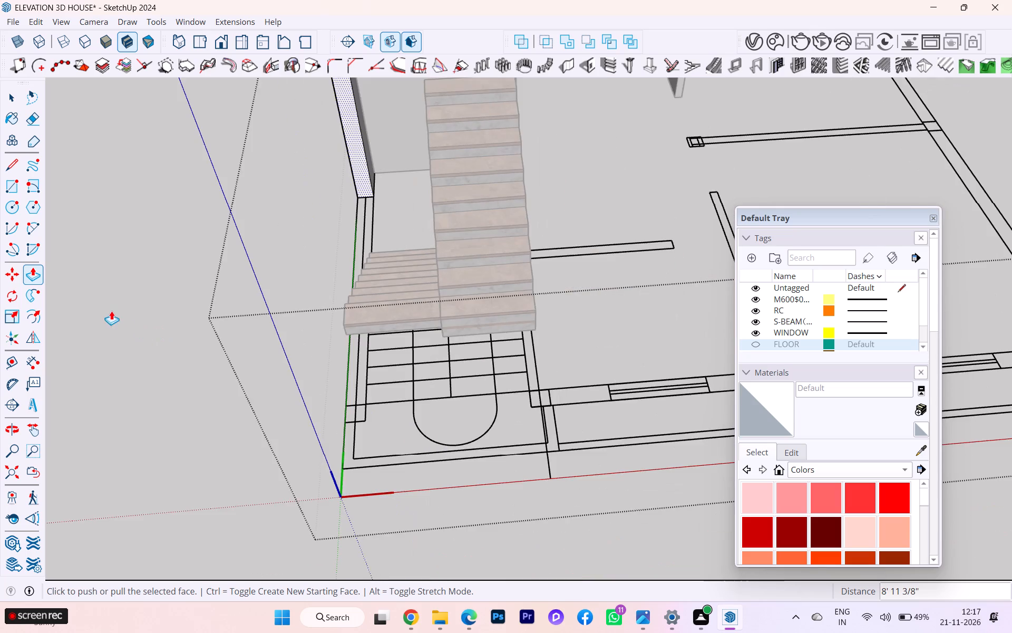
pyautogui.scroll(-9, 105, 300)
pyautogui.scroll(-1, 444, 255)
pyautogui.scroll(2, 444, 255)
pyautogui.scroll(-6, 444, 255)
pyautogui.scroll(-5, 403, 274)
pyautogui.scroll(6, 614, 255)
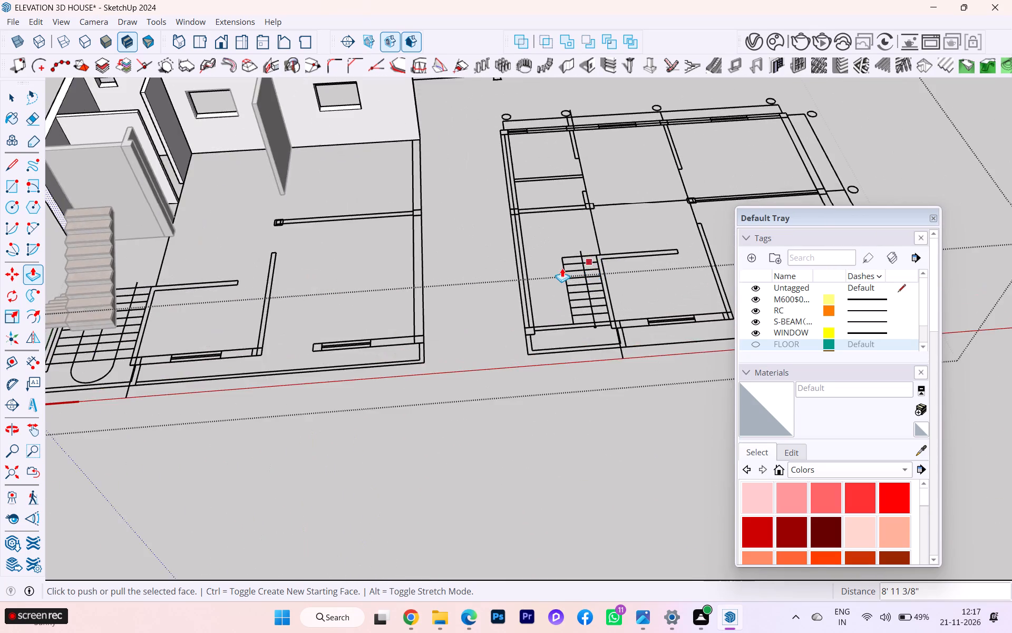
pyautogui.scroll(6, 553, 273)
pyautogui.scroll(-2, 475, 279)
pyautogui.scroll(-3, 349, 282)
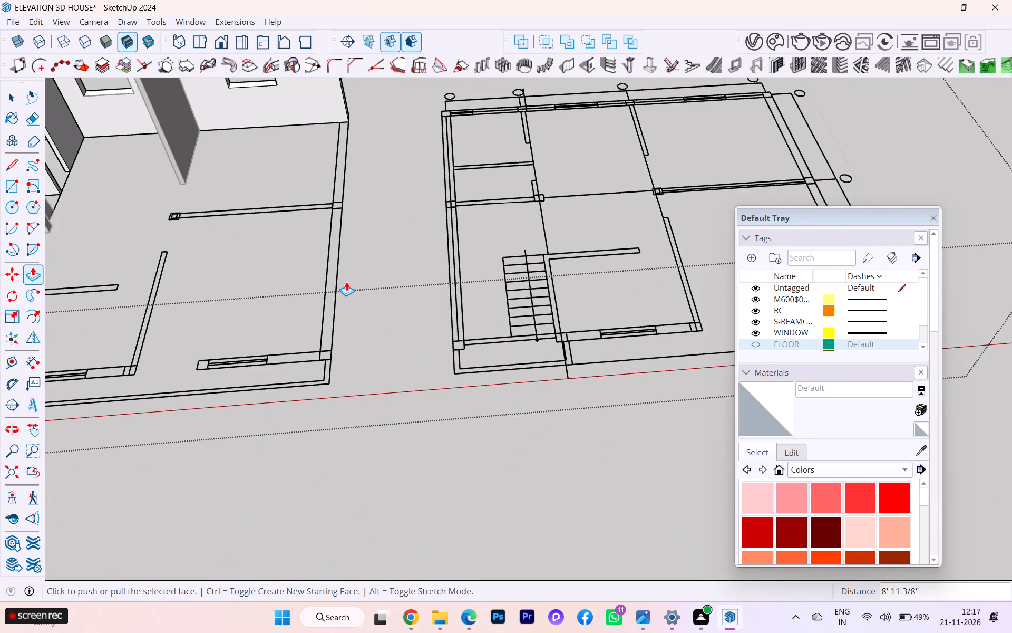
pyautogui.moveTo(346, 282); pyautogui.dragTo(347, 289, button='middle')
pyautogui.scroll(-3, 366, 275)
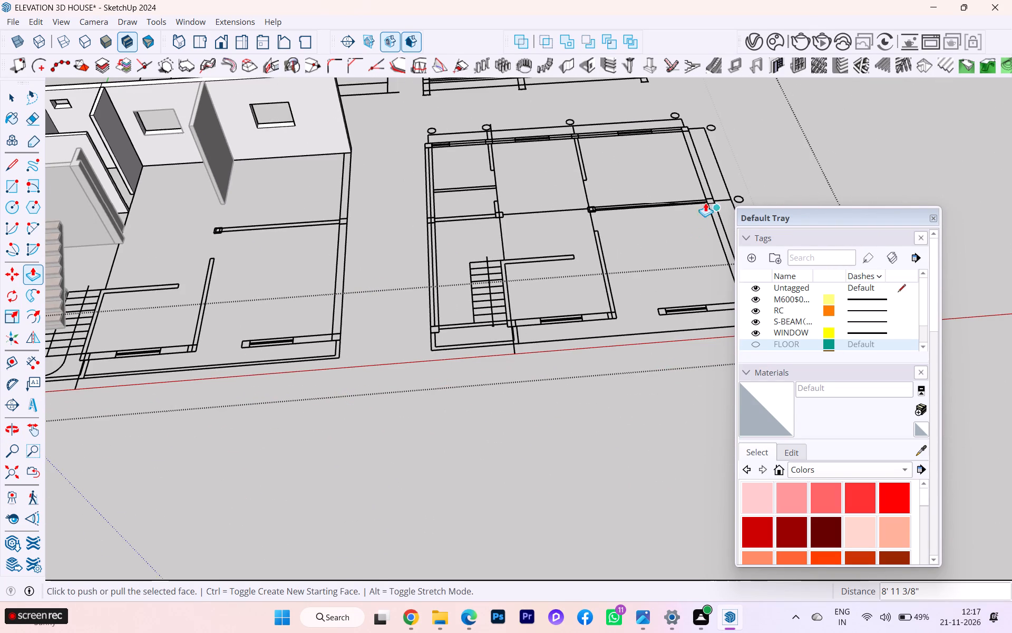
pyautogui.scroll(3, 365, 127)
pyautogui.scroll(5, 452, 150)
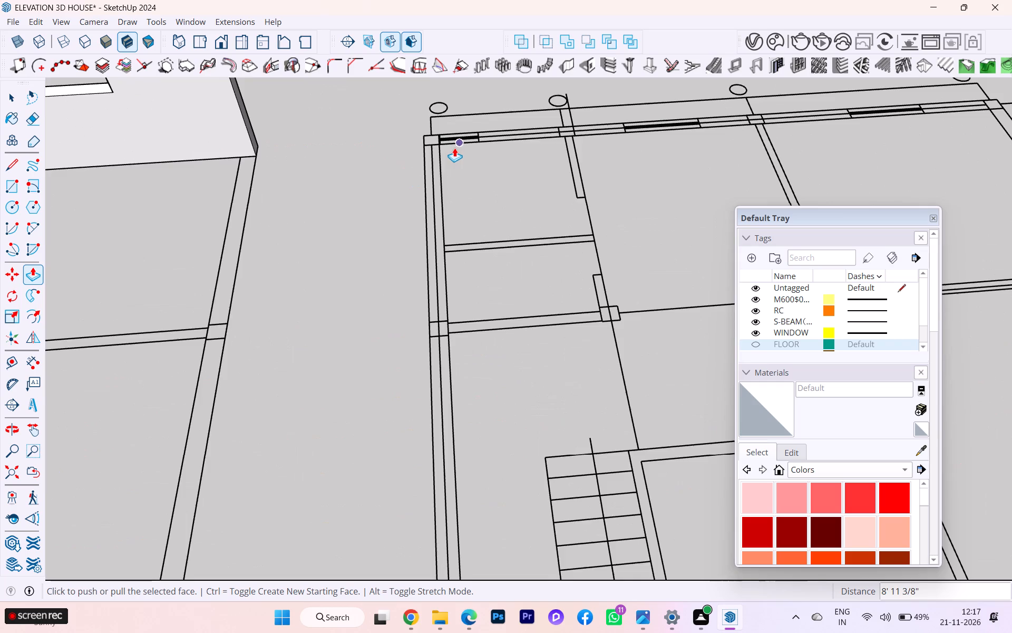
pyautogui.scroll(-5, 446, 154)
pyautogui.scroll(-3, 340, 162)
pyautogui.scroll(4, 683, 141)
pyautogui.scroll(-1, 683, 141)
pyautogui.scroll(2, 683, 141)
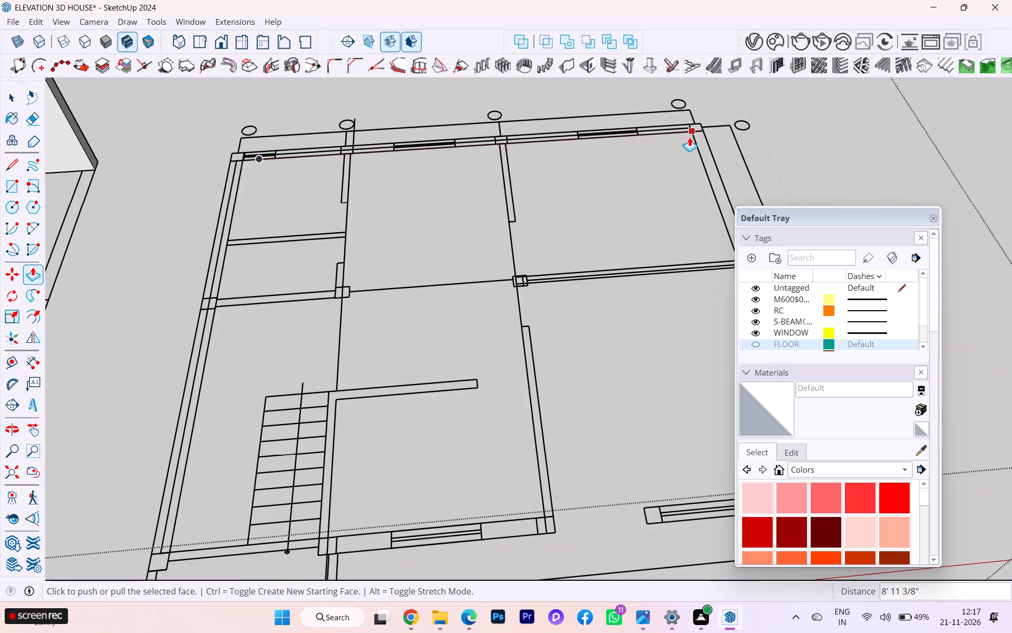
pyautogui.scroll(-4, 689, 137)
pyautogui.scroll(-4, 442, 196)
pyautogui.scroll(1, 517, 188)
pyautogui.scroll(-2, 523, 188)
pyautogui.scroll(3, 342, 373)
pyautogui.scroll(2, 431, 286)
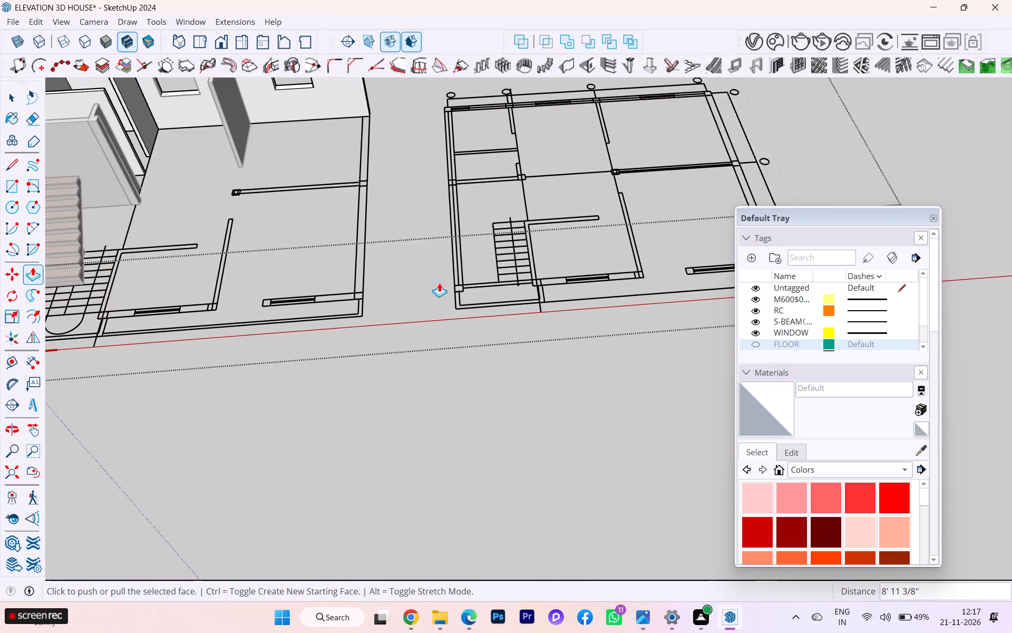
pyautogui.scroll(3, 439, 283)
pyautogui.scroll(1, 592, 273)
pyautogui.scroll(-1, 603, 271)
pyautogui.scroll(-4, 721, 248)
pyautogui.scroll(-6, 338, 259)
pyautogui.scroll(1, 637, 240)
pyautogui.scroll(-2, 638, 240)
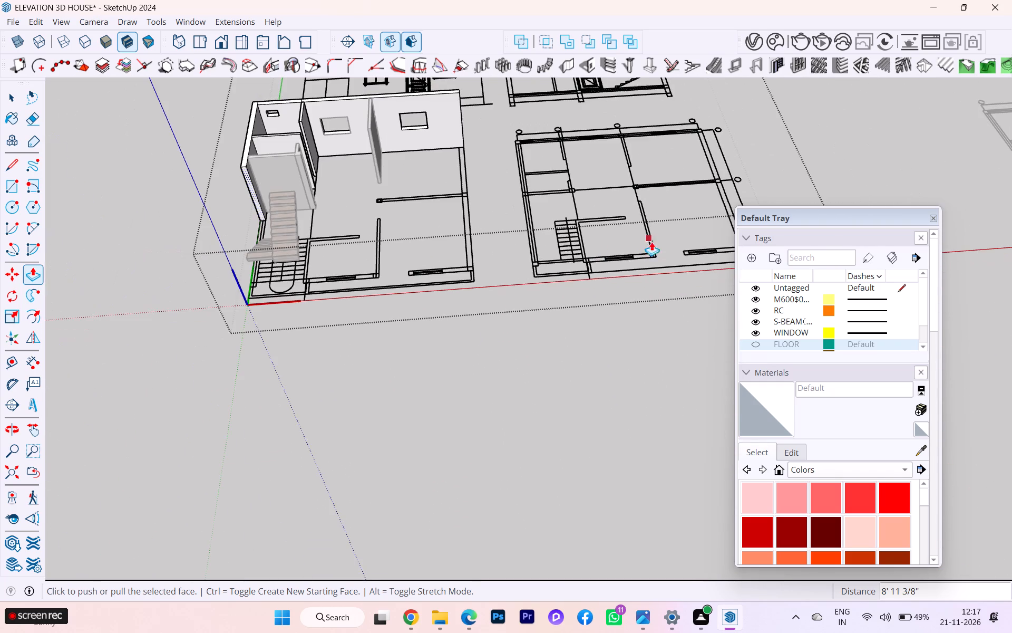
pyautogui.scroll(-1, 331, 245)
pyautogui.scroll(8, 284, 234)
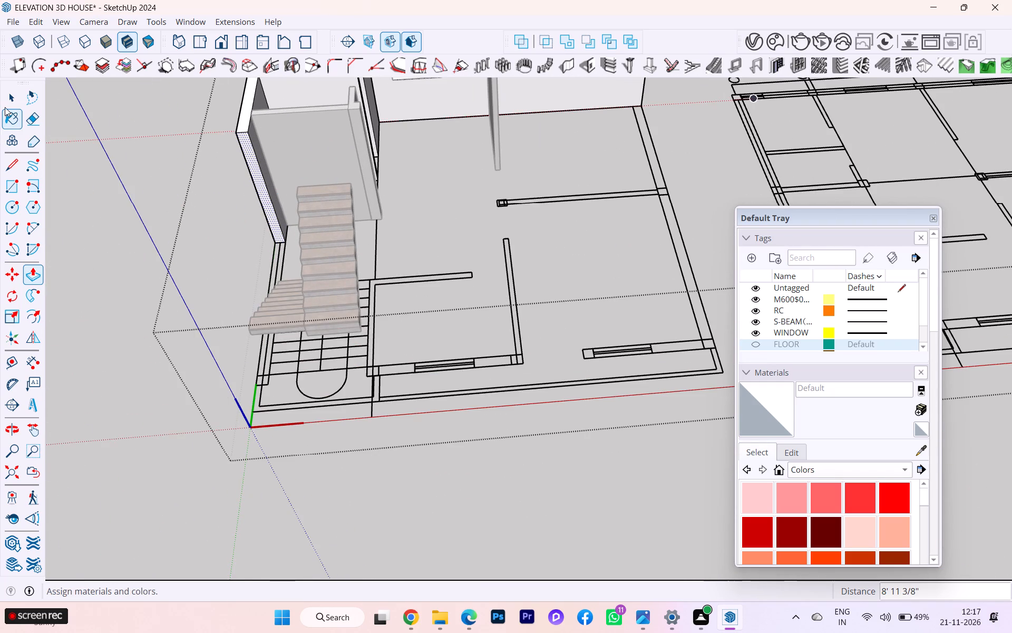
# Pull the end face of the wall beside the staircase forward by about 7' 4 7/8".
pyautogui.click(250, 164)
pyautogui.click(249, 248)
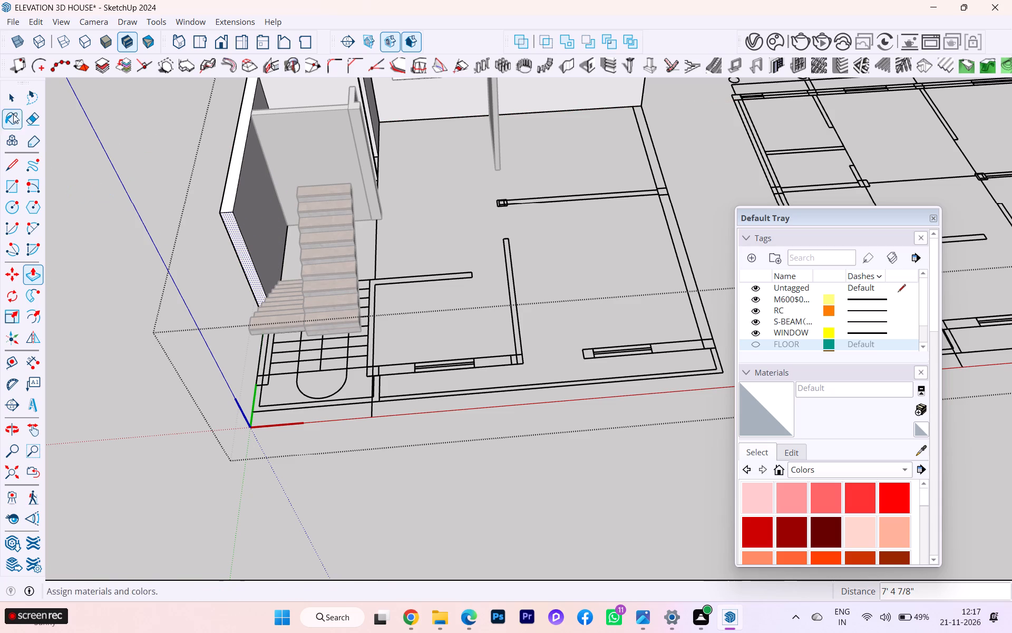
pyautogui.click(5, 103)
# Dimension the width of the outer wall at the neighbouring plan's rear corner, beside the small window.
pyautogui.scroll(-5, 116, 335)
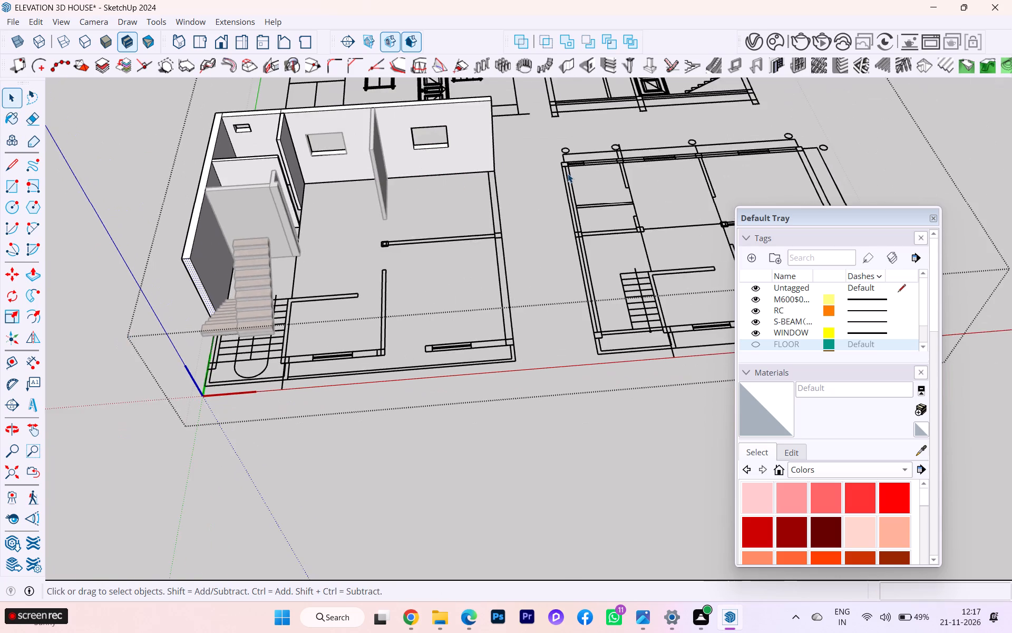
pyautogui.scroll(4, 568, 174)
pyautogui.scroll(-4, 380, 174)
pyautogui.scroll(6, 650, 167)
pyautogui.scroll(5, 552, 156)
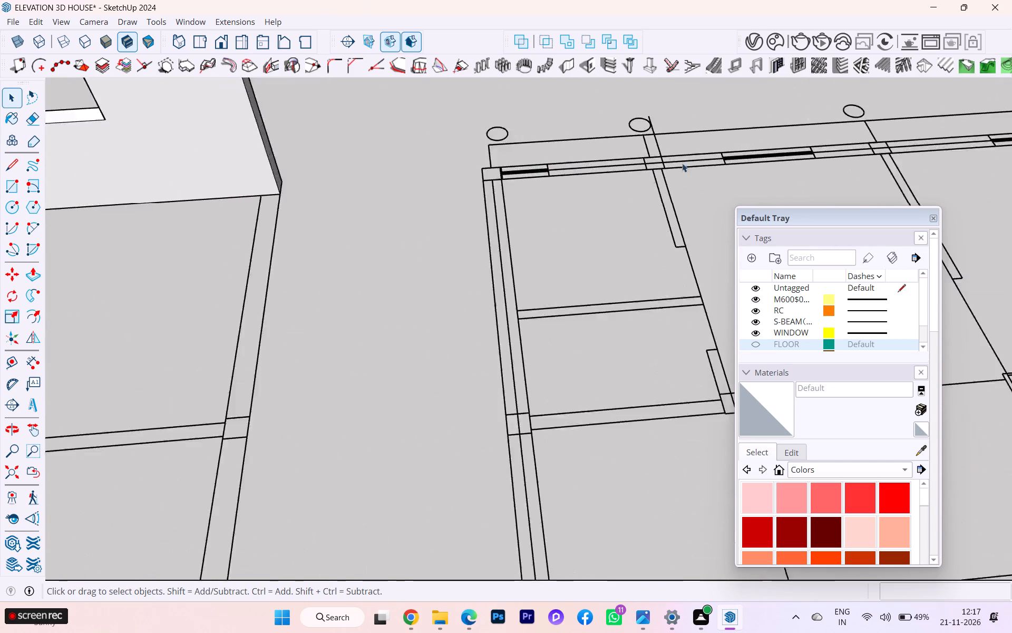
pyautogui.scroll(-7, 684, 164)
pyautogui.scroll(-4, 617, 183)
pyautogui.scroll(8, 699, 186)
pyautogui.scroll(4, 569, 171)
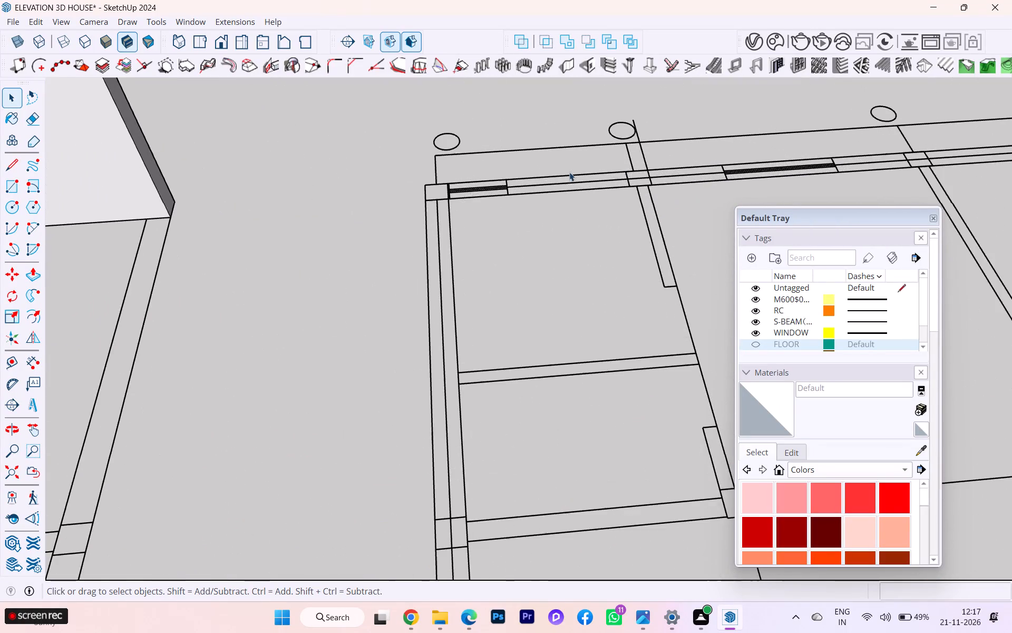
pyautogui.scroll(3, 583, 173)
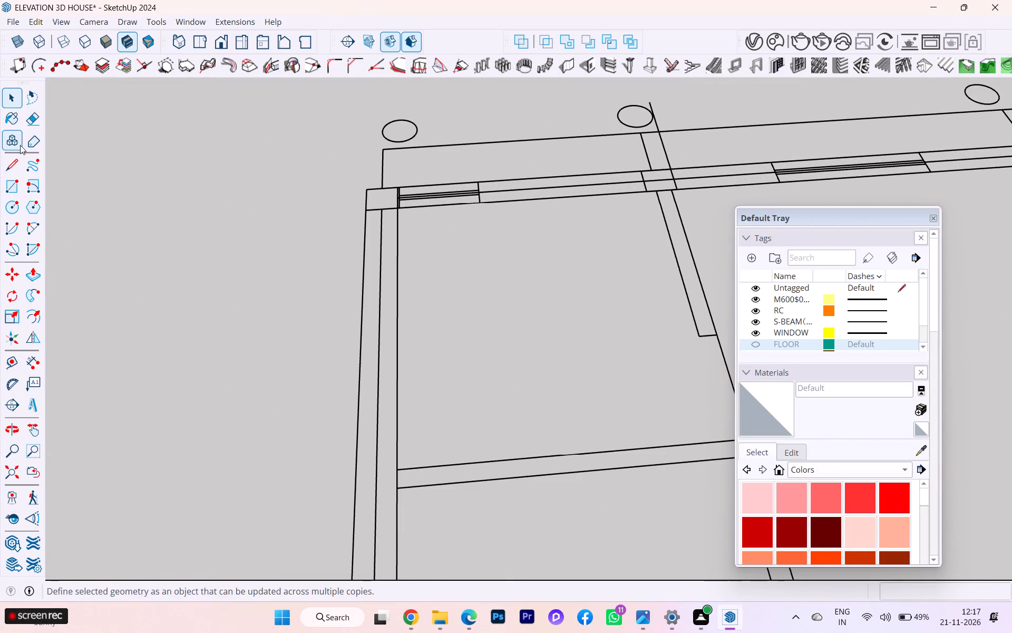
pyautogui.click(41, 366)
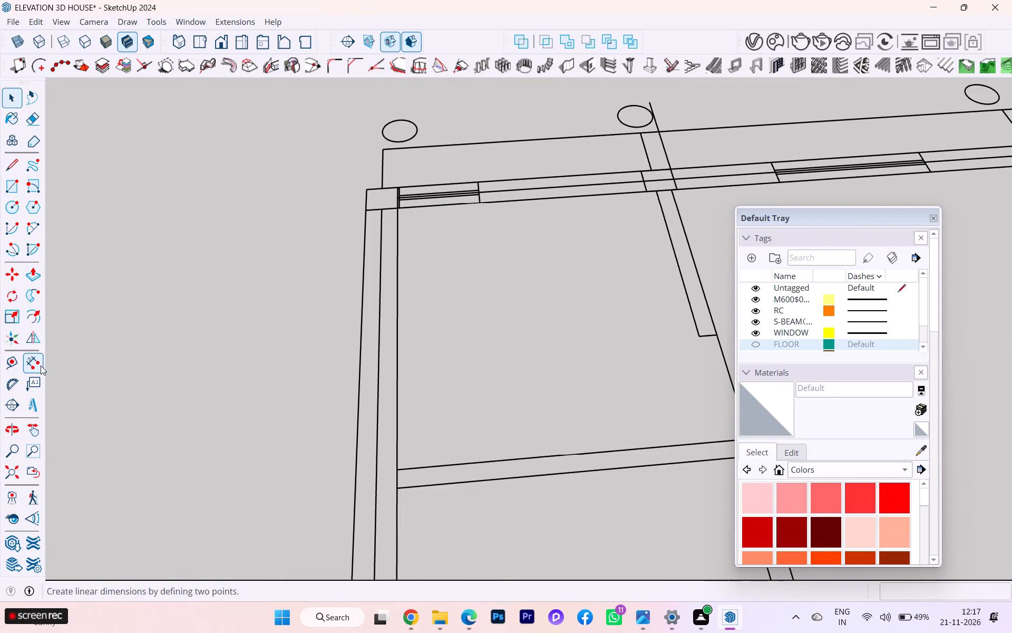
pyautogui.scroll(7, 373, 270)
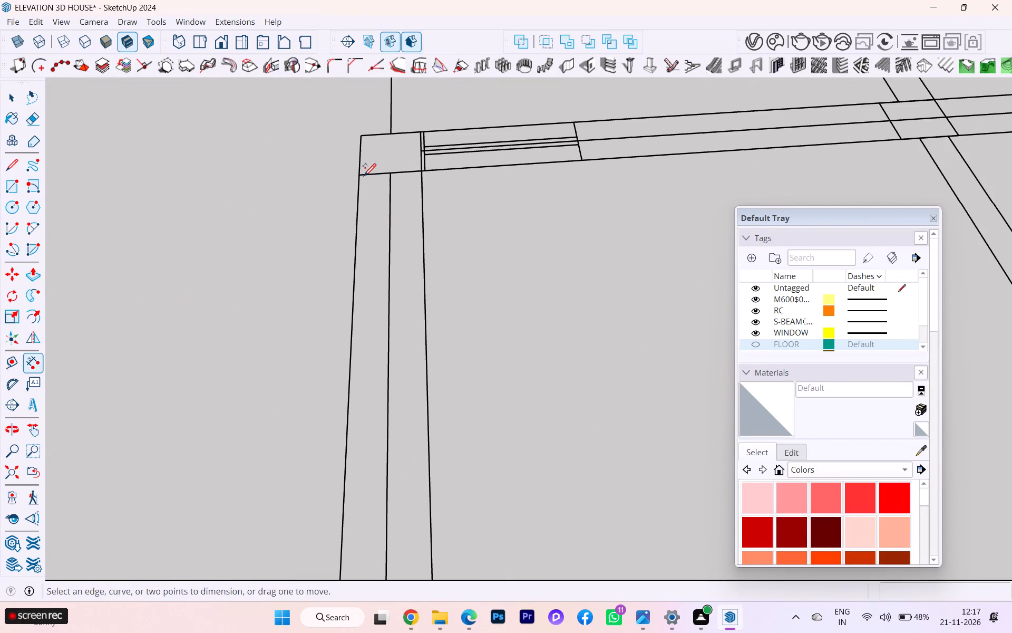
pyautogui.click(363, 176)
pyautogui.scroll(2, 424, 172)
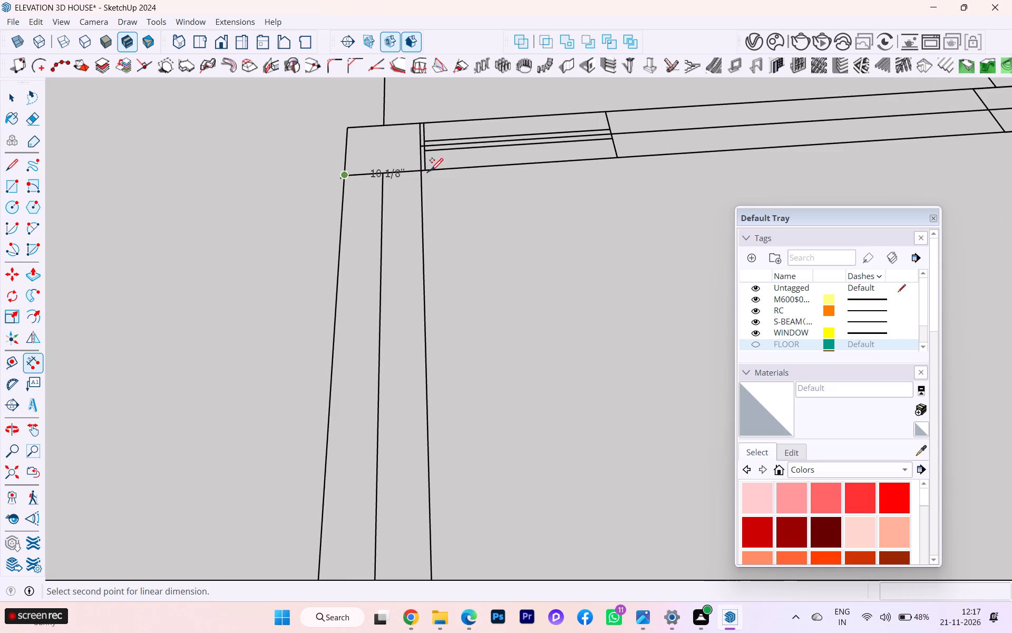
pyautogui.click(421, 166)
pyautogui.click(420, 193)
# Dimension the width of the outer wall's front end beside the staircase on the modelled floor's plan, near the origin.
pyautogui.scroll(-5, 407, 197)
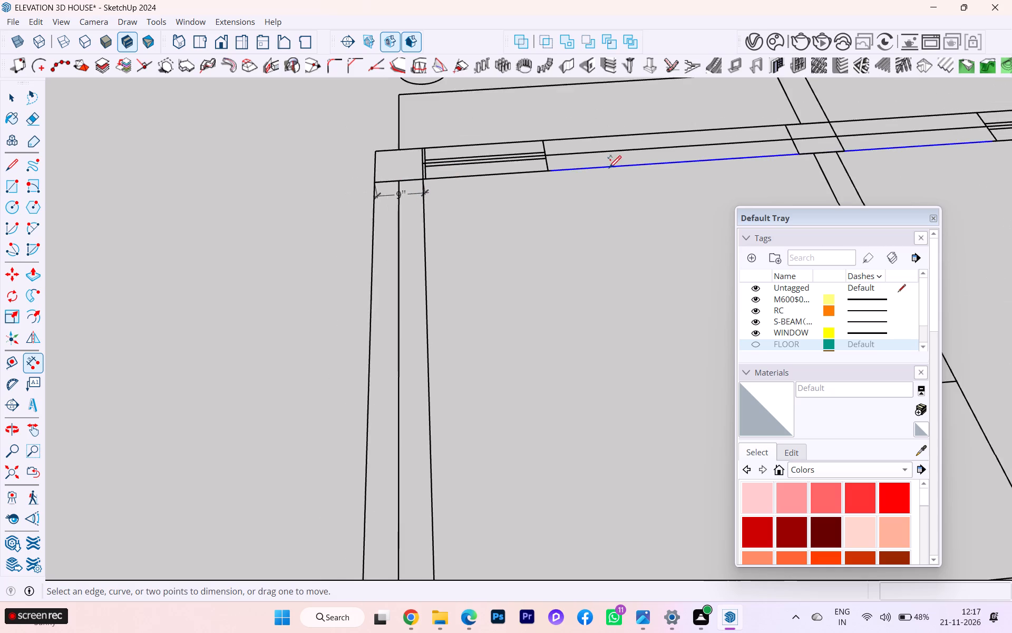
pyautogui.scroll(-18, 609, 167)
pyautogui.scroll(1, 541, 189)
pyautogui.scroll(-8, 541, 189)
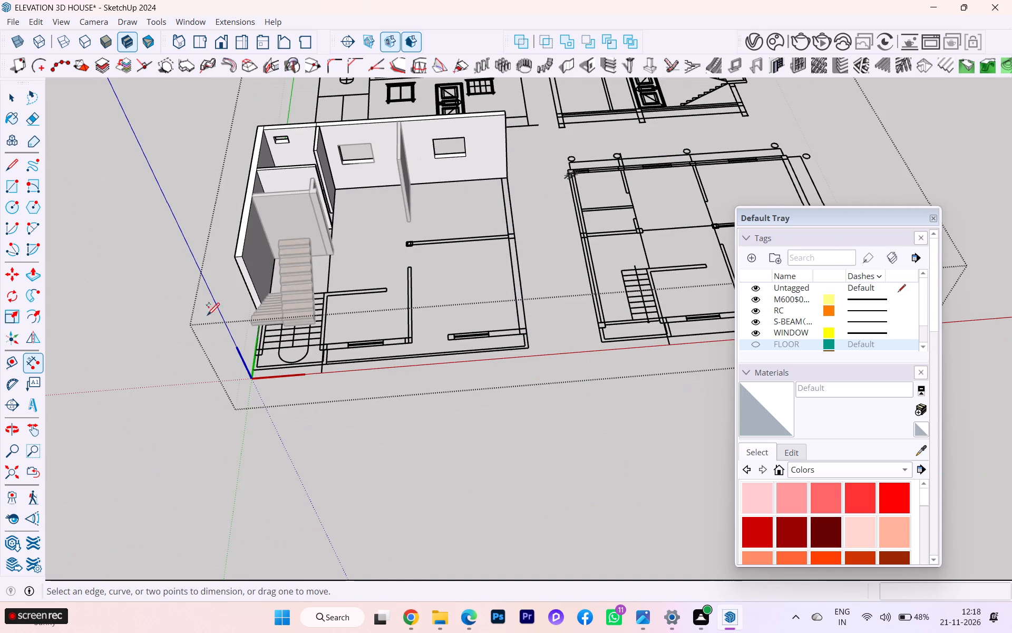
pyautogui.scroll(-1, 213, 313)
pyautogui.scroll(1, 215, 313)
pyautogui.scroll(-1, 215, 313)
pyautogui.scroll(7, 215, 313)
pyautogui.scroll(-1, 240, 372)
pyautogui.scroll(9, 240, 372)
pyautogui.scroll(-1, 283, 375)
pyautogui.scroll(4, 283, 375)
pyautogui.scroll(-1, 289, 368)
pyautogui.scroll(2, 290, 368)
pyautogui.scroll(-1, 290, 366)
pyautogui.scroll(2, 291, 366)
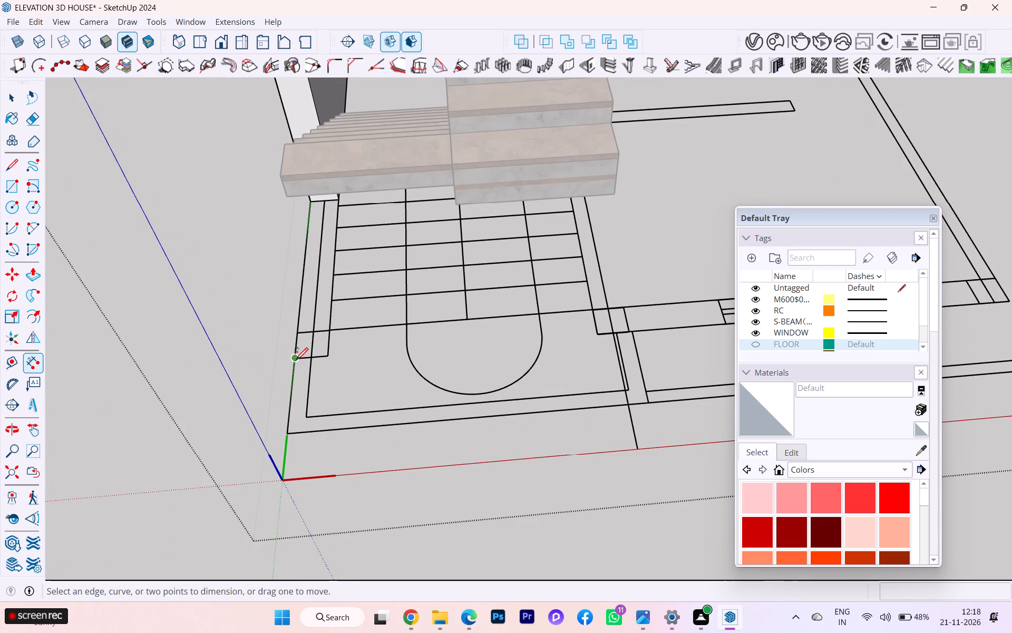
pyautogui.click(297, 357)
pyautogui.click(328, 358)
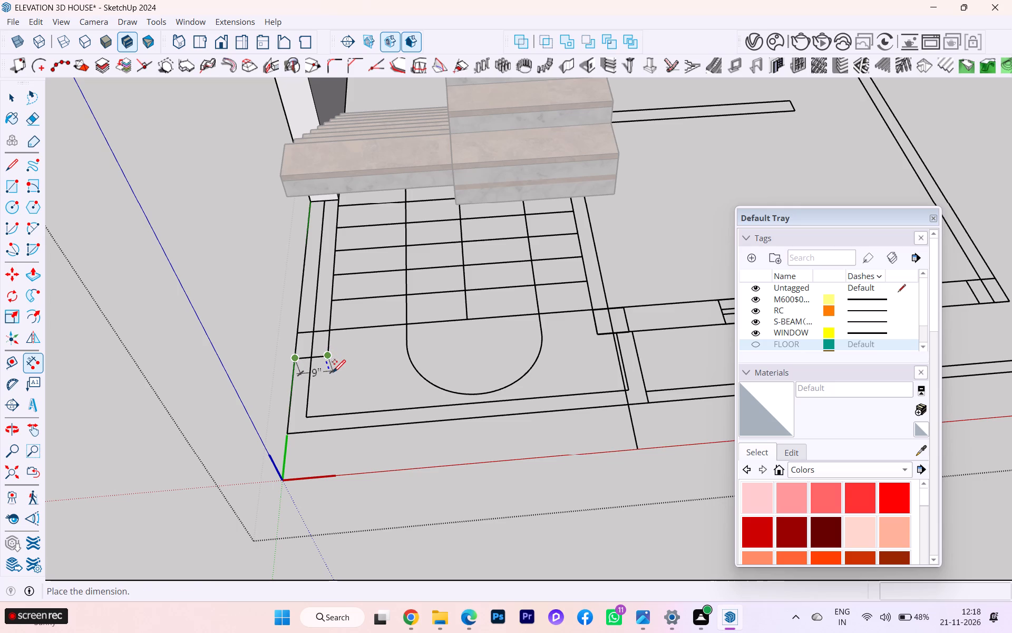
pyautogui.click(333, 371)
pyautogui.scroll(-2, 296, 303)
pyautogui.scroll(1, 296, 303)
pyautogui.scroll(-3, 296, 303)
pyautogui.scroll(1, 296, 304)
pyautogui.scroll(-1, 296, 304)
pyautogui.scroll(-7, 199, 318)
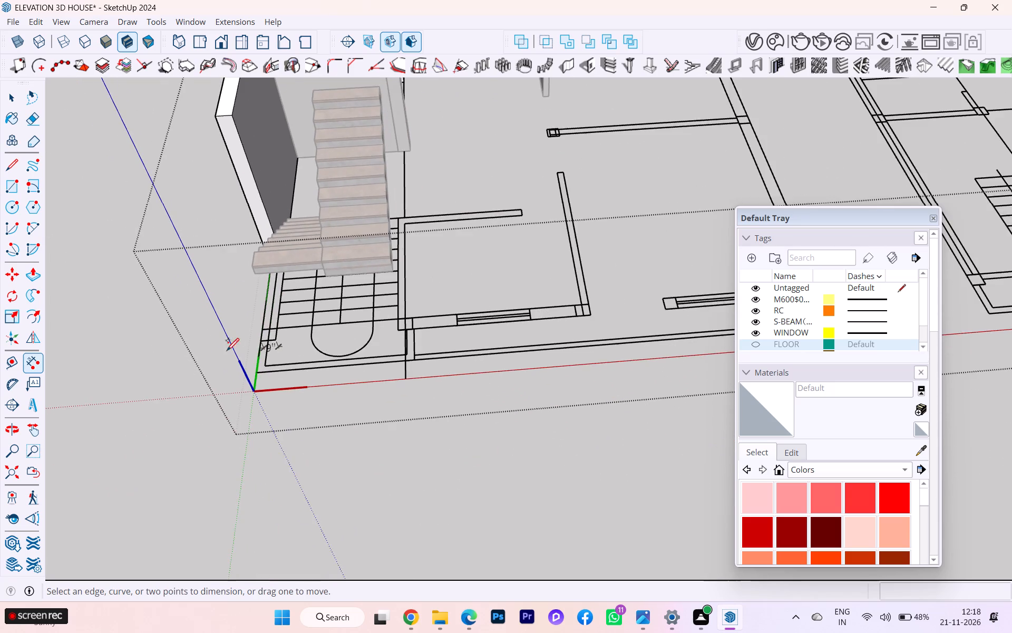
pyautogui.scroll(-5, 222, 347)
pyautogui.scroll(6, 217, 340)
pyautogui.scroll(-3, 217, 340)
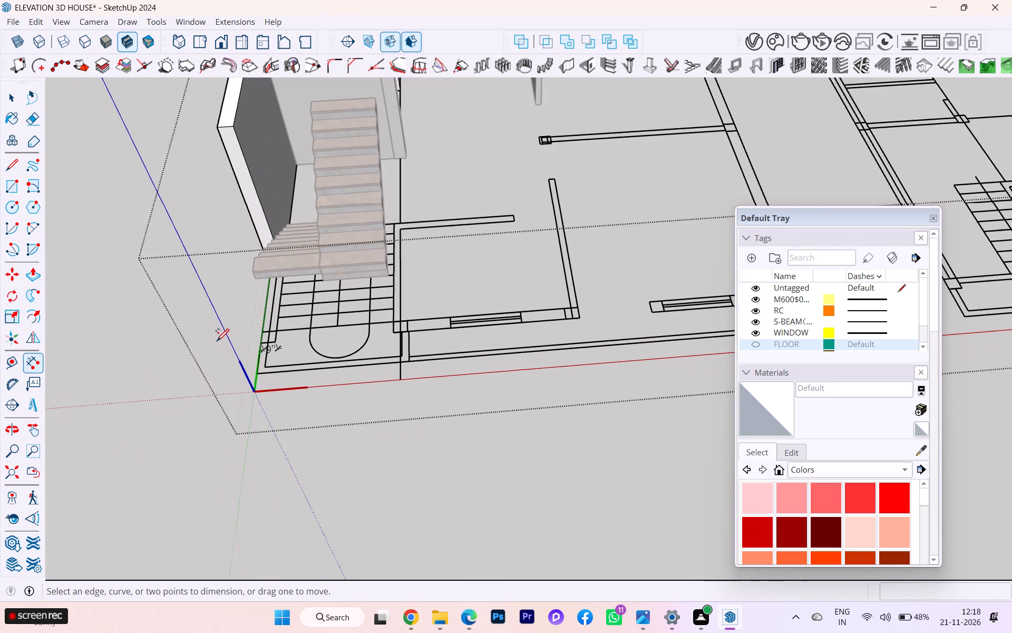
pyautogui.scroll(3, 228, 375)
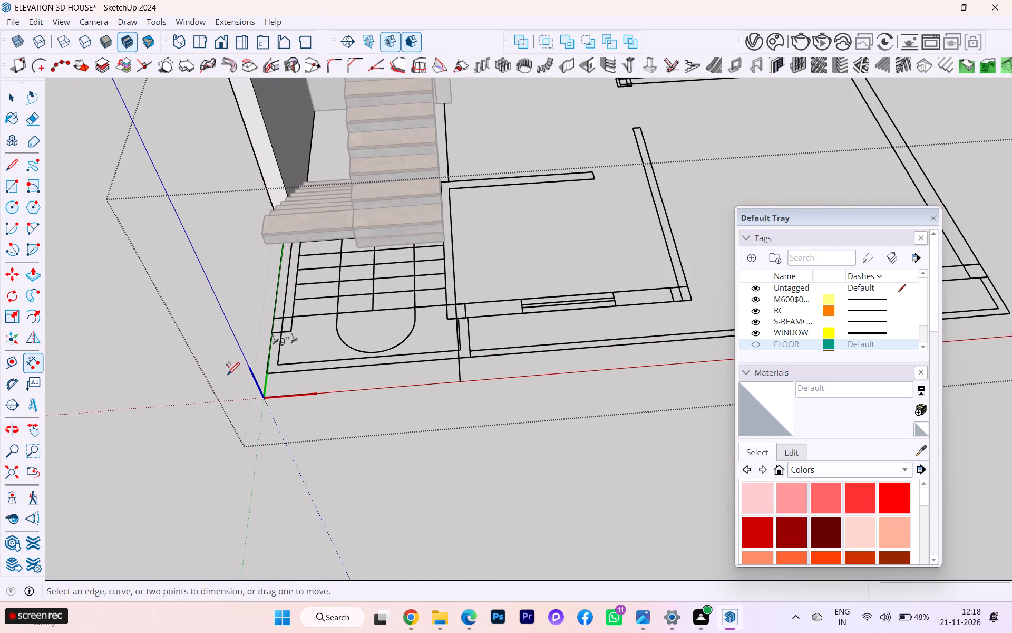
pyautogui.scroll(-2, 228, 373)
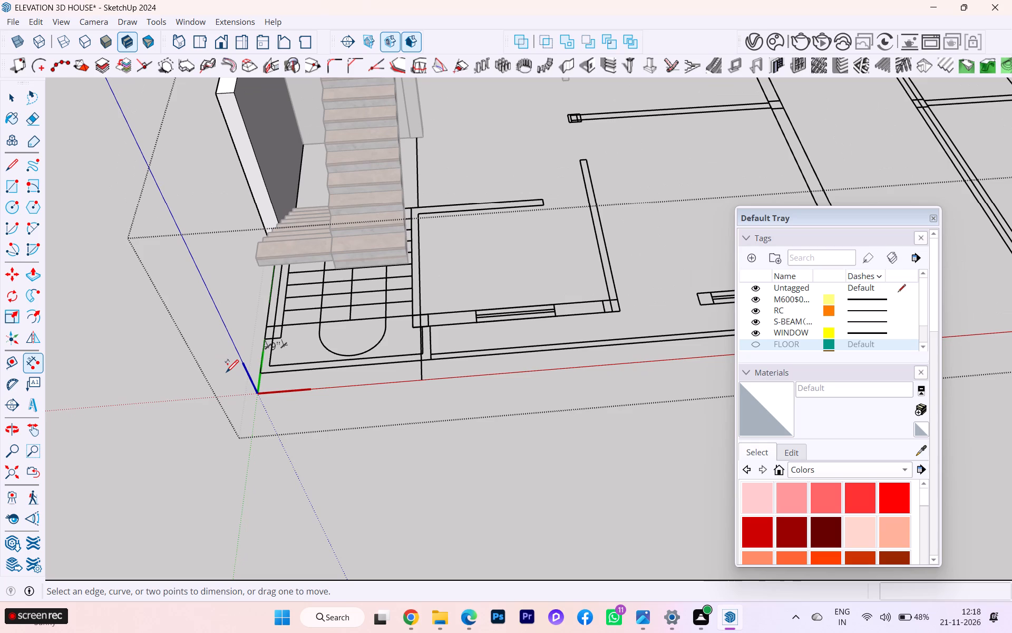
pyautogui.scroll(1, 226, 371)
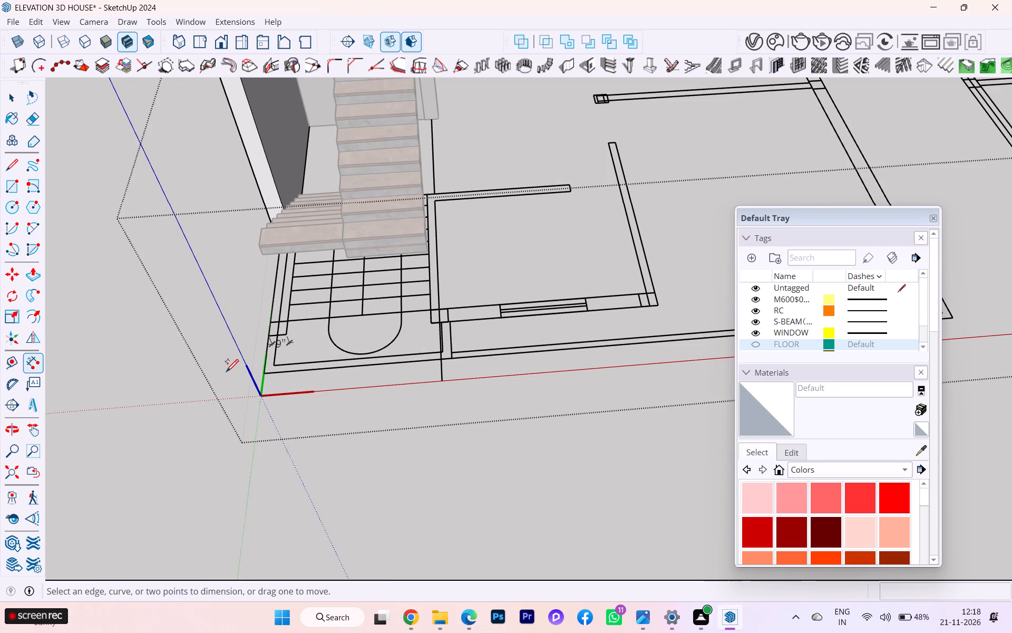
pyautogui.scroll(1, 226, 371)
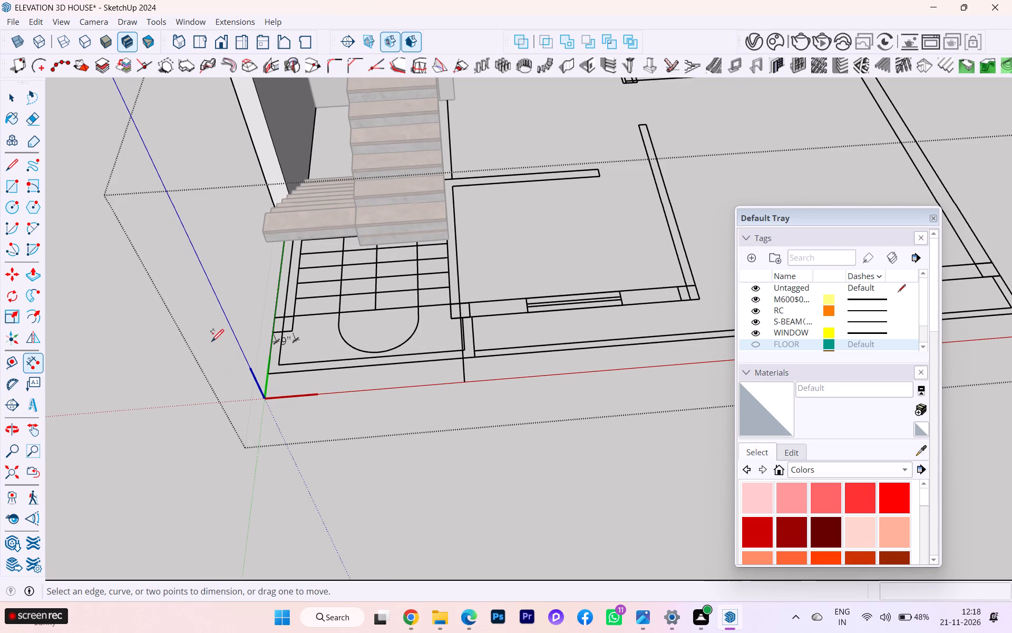
# Leave the wall group.
pyautogui.click(3, 95)
pyautogui.click(139, 339)
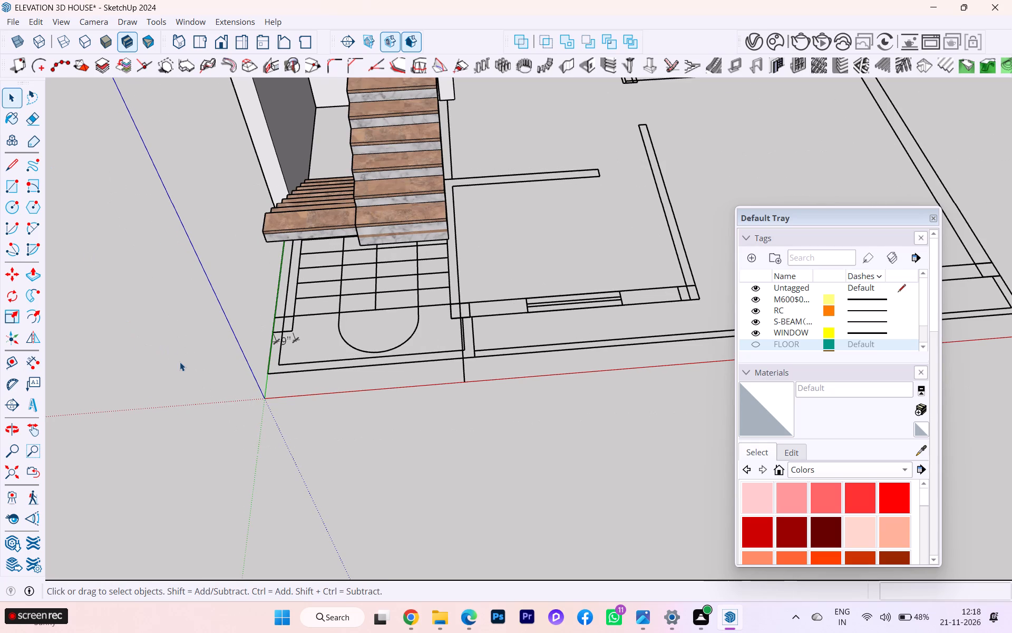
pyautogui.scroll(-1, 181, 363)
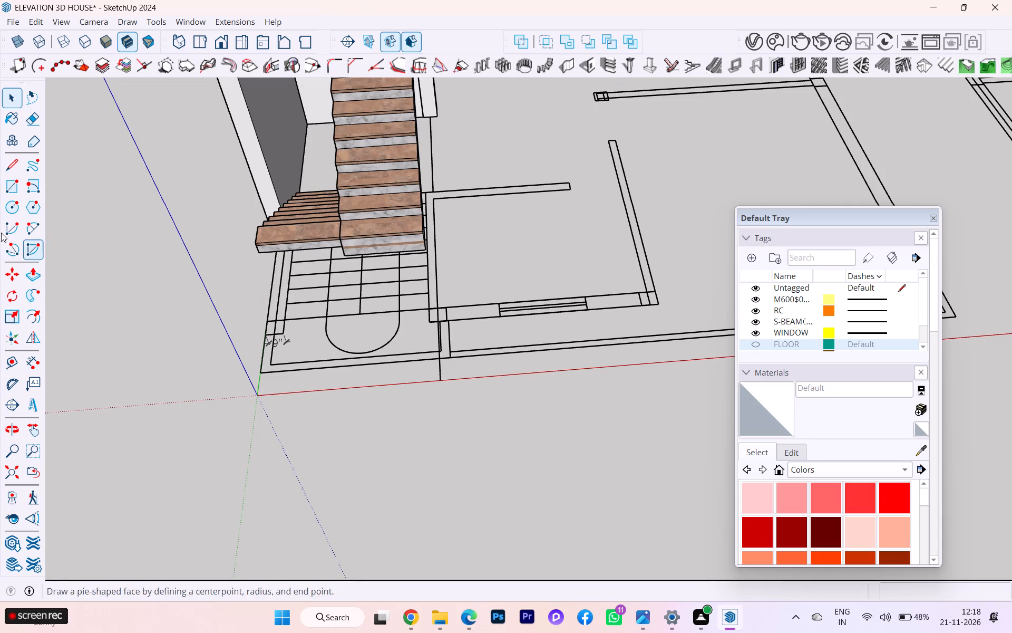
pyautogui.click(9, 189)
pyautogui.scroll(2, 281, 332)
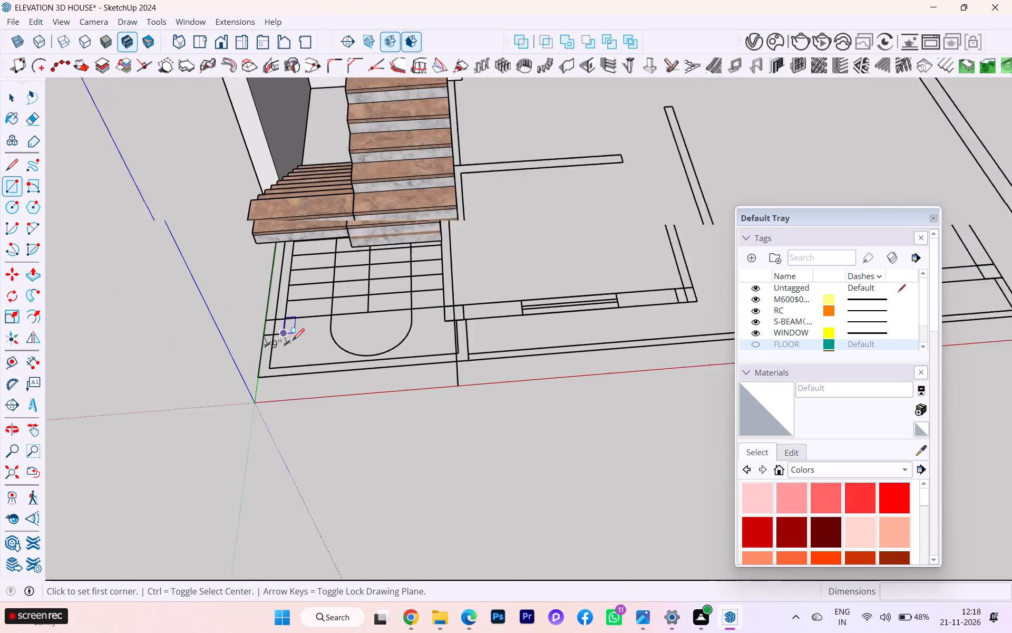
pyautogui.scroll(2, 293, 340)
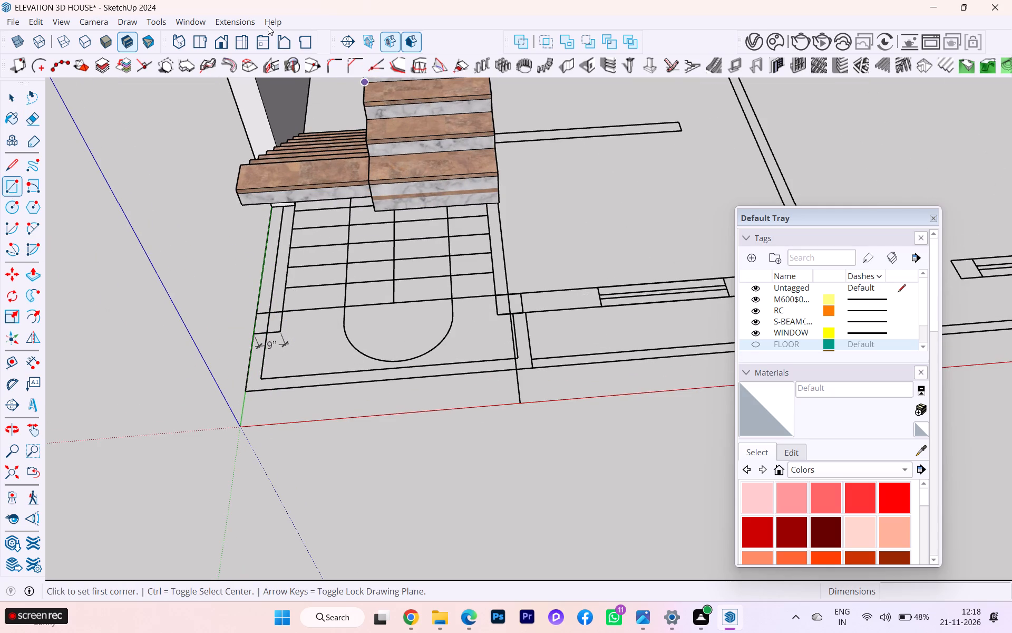
# Start a new MajStair staircase and set its stair number to 1.
pyautogui.click(241, 23)
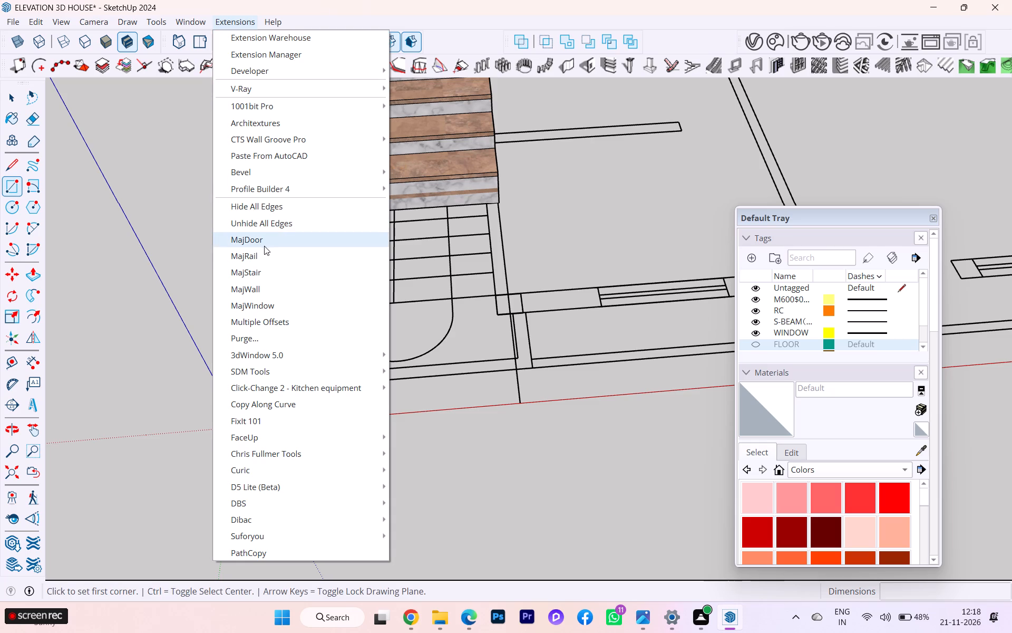
pyautogui.click(251, 266)
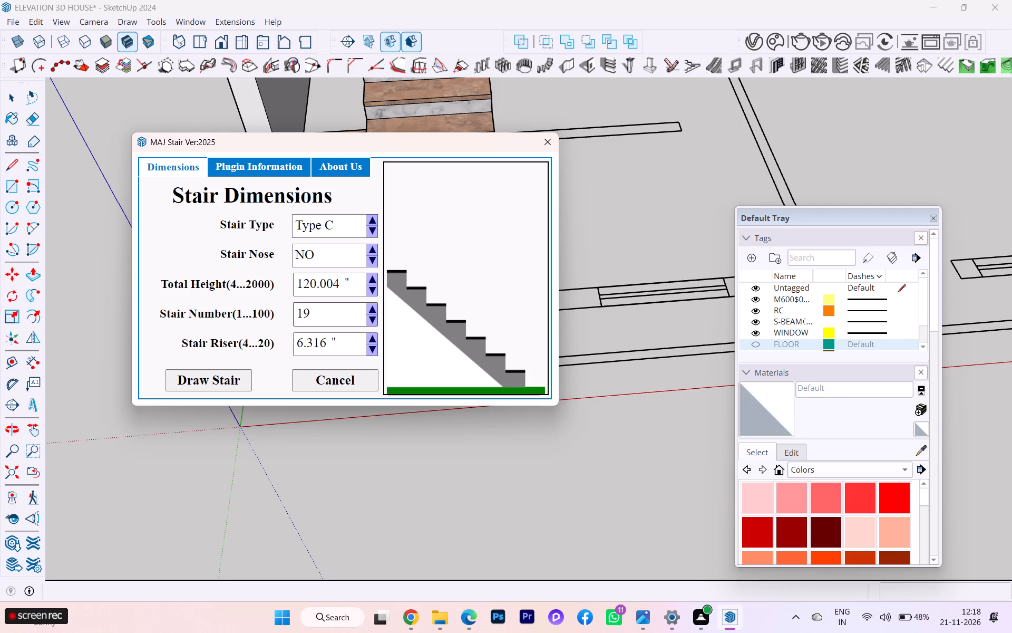
pyautogui.moveTo(323, 312); pyautogui.dragTo(288, 316)
pyautogui.press('BackSpace')
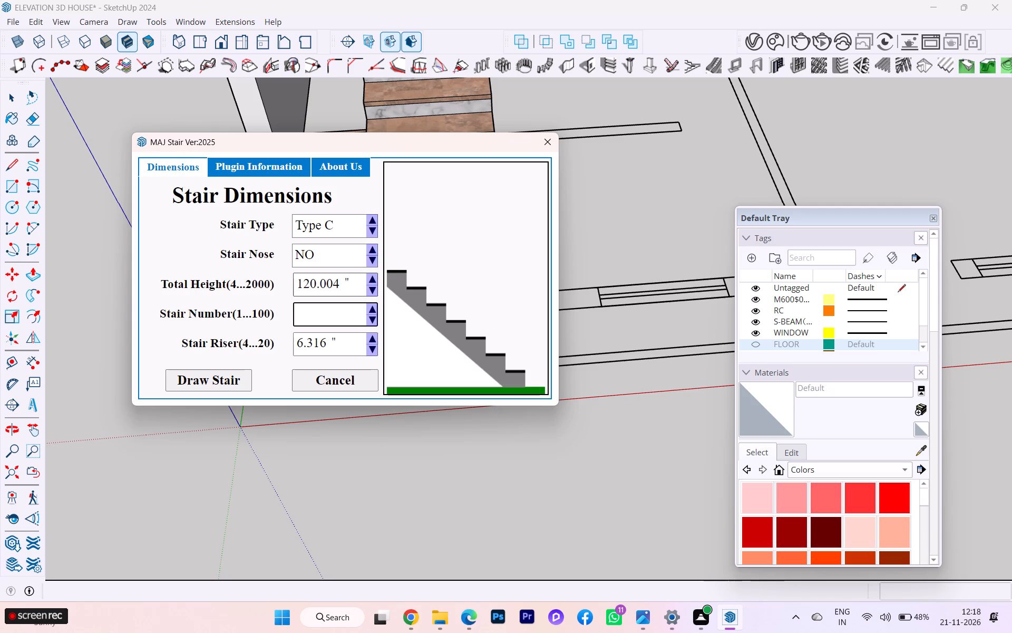
pyautogui.click(311, 329)
pyautogui.click(315, 321)
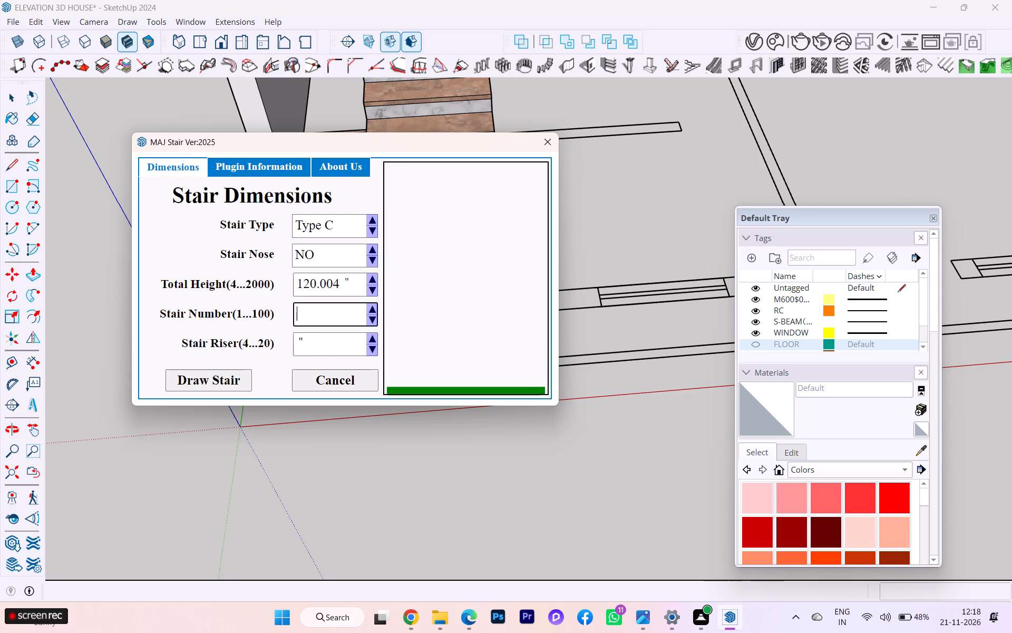
pyautogui.press('1')
pyautogui.press('Return')
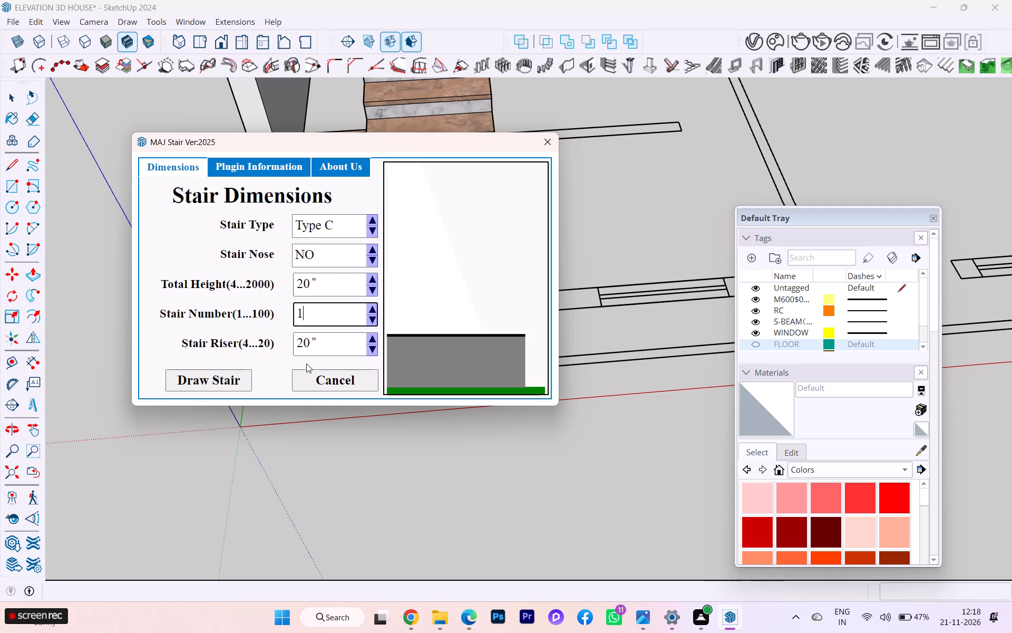
# Replace the new stair's total height, trying 60 inches and clearing that entry again.
pyautogui.moveTo(326, 282); pyautogui.dragTo(252, 295)
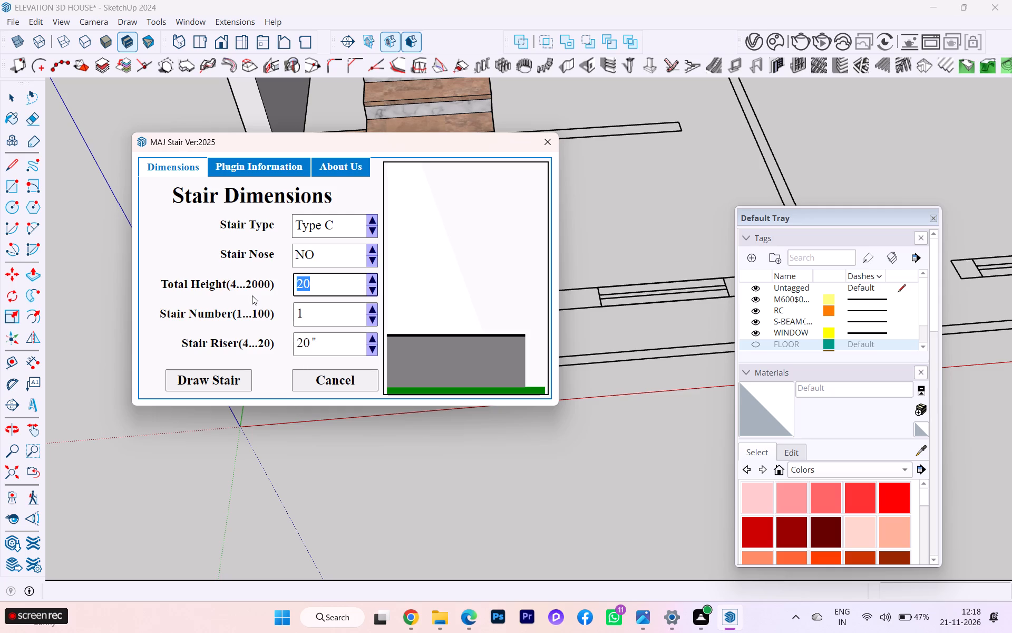
pyautogui.press('BackSpace')
pyautogui.write('60')
pyautogui.press('BackSpace')
pyautogui.press('BackSpace')
pyautogui.press('BackSpace')
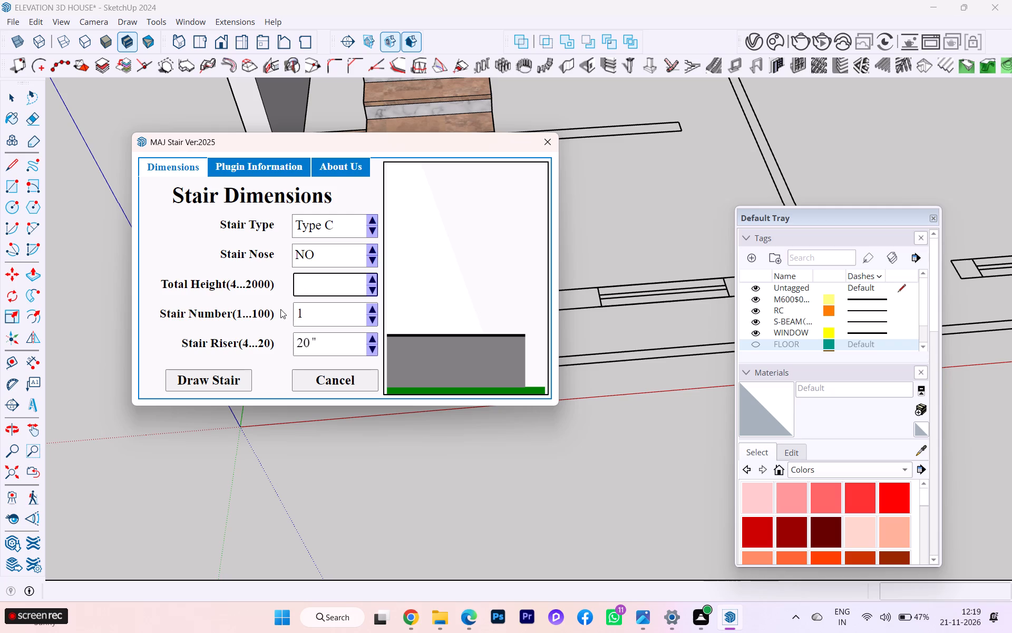
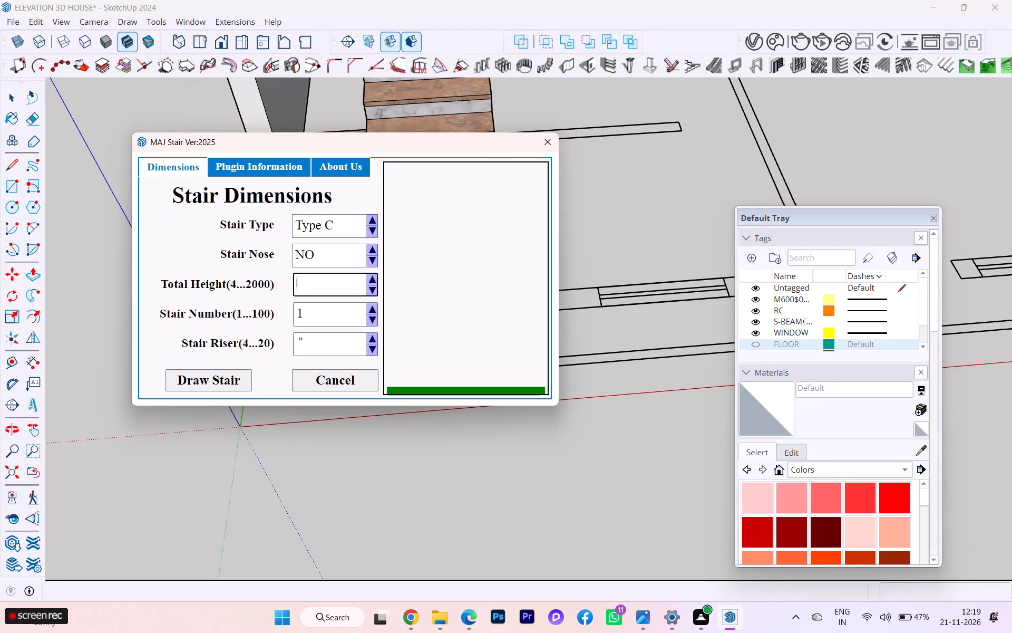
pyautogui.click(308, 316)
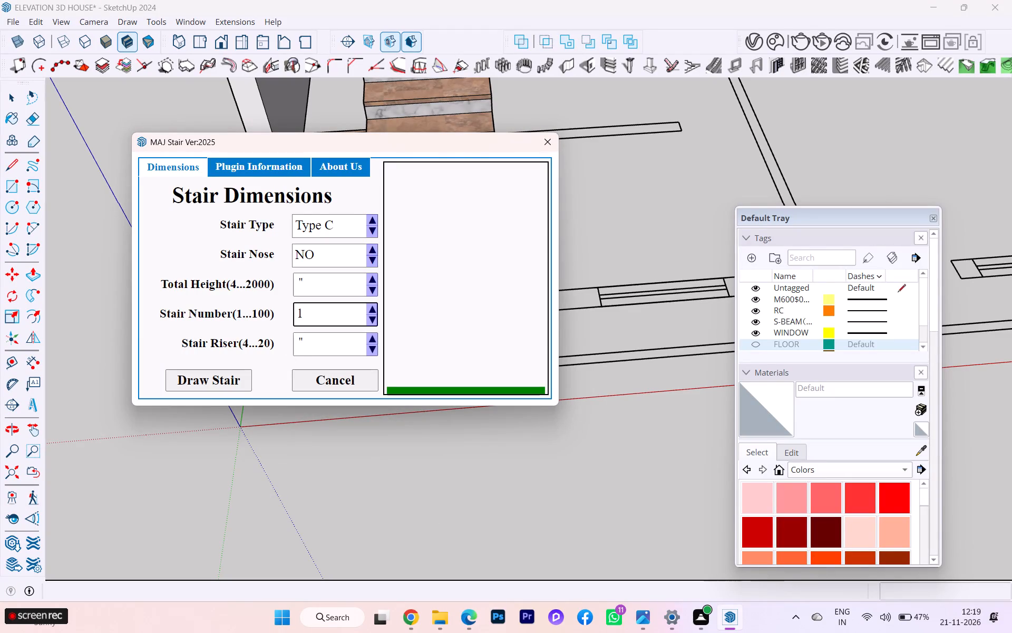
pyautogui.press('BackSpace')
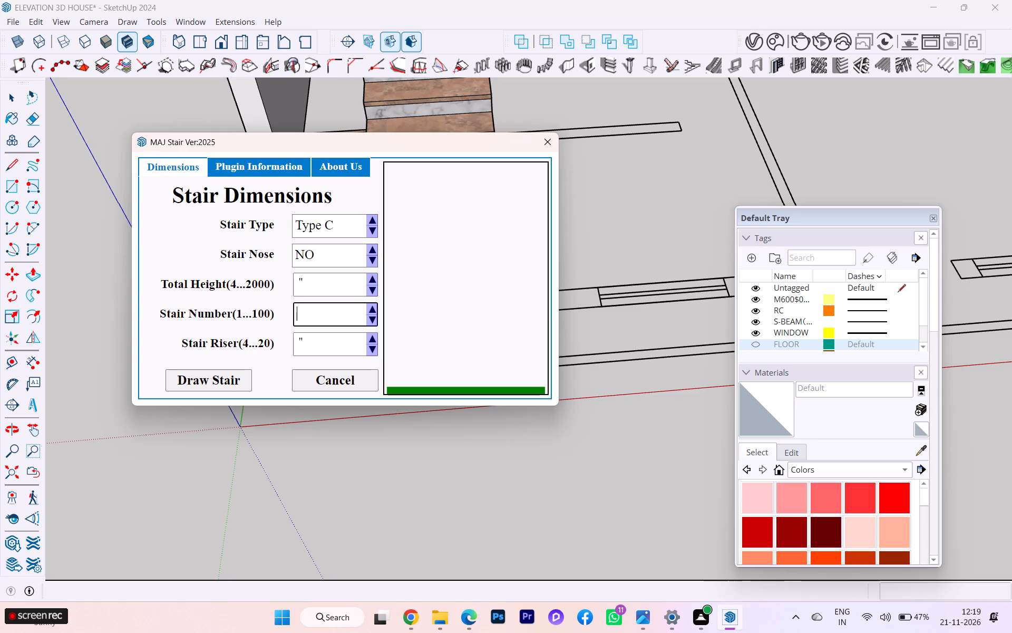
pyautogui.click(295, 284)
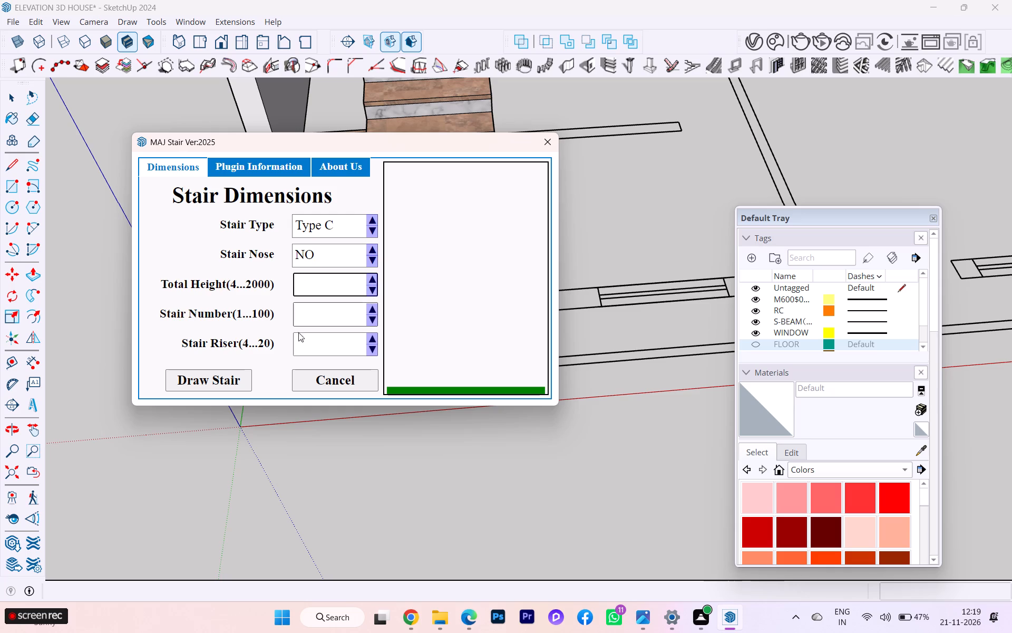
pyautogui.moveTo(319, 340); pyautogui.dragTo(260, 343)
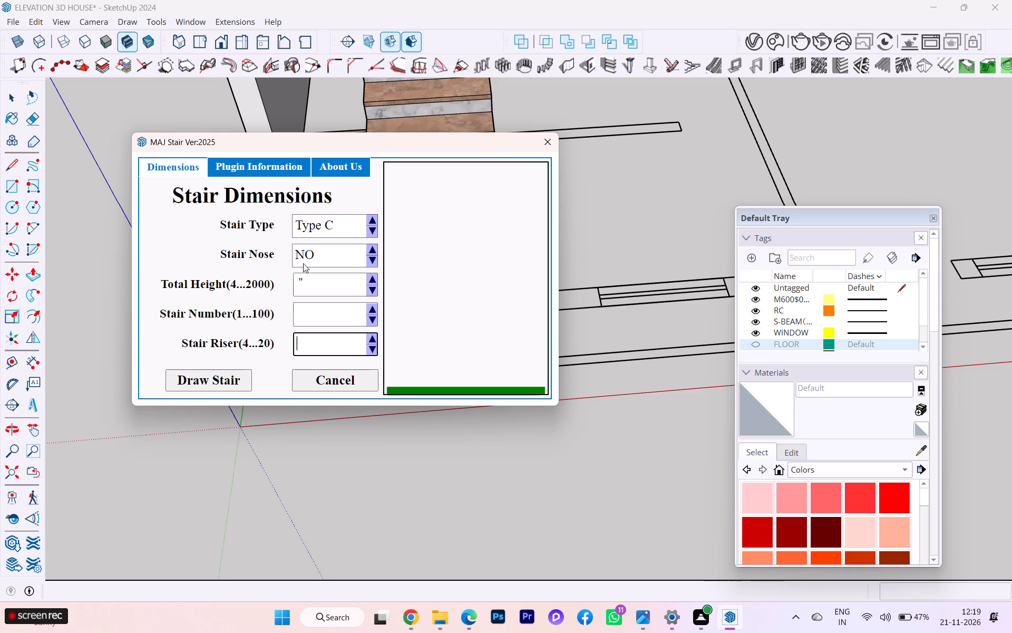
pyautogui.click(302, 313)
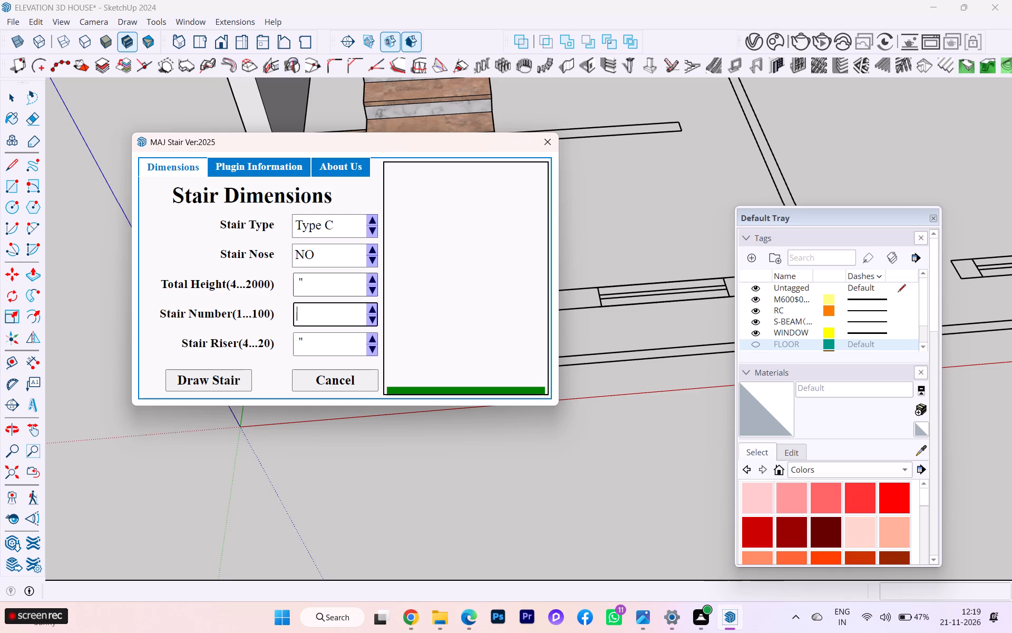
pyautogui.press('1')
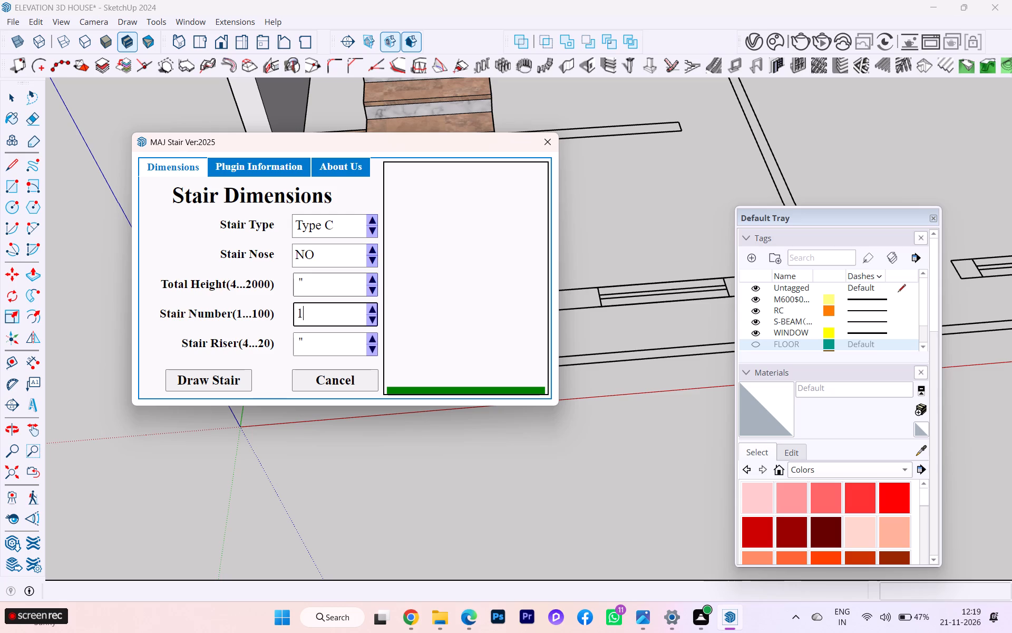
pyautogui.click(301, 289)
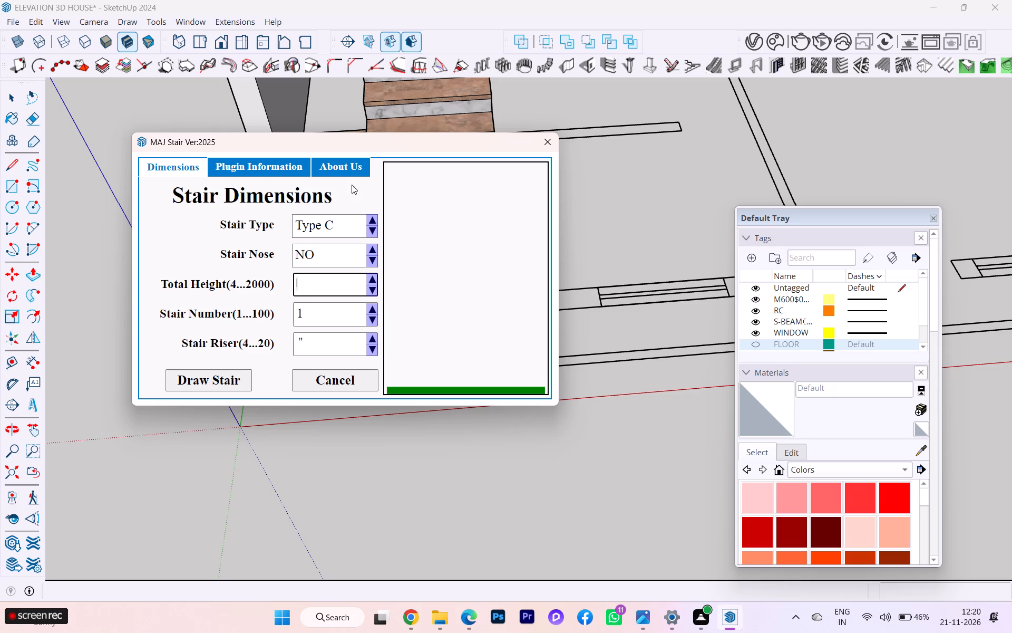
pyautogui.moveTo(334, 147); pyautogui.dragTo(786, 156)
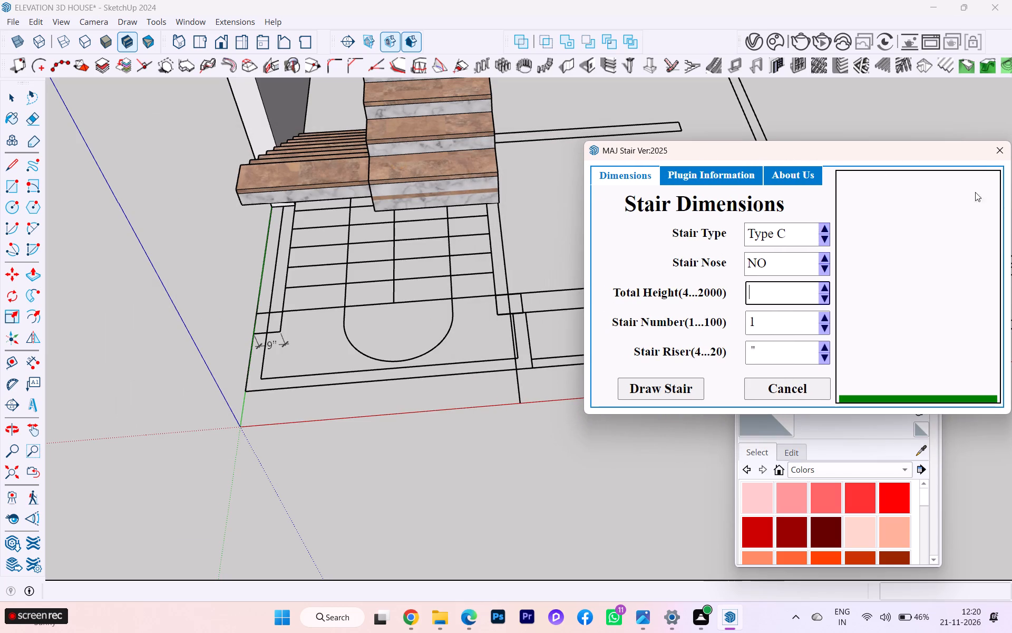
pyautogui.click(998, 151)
# Open the staircase group for editing, checking the front face of the upper flight's lowest step.
pyautogui.moveTo(348, 159); pyautogui.dragTo(669, 138, button='middle')
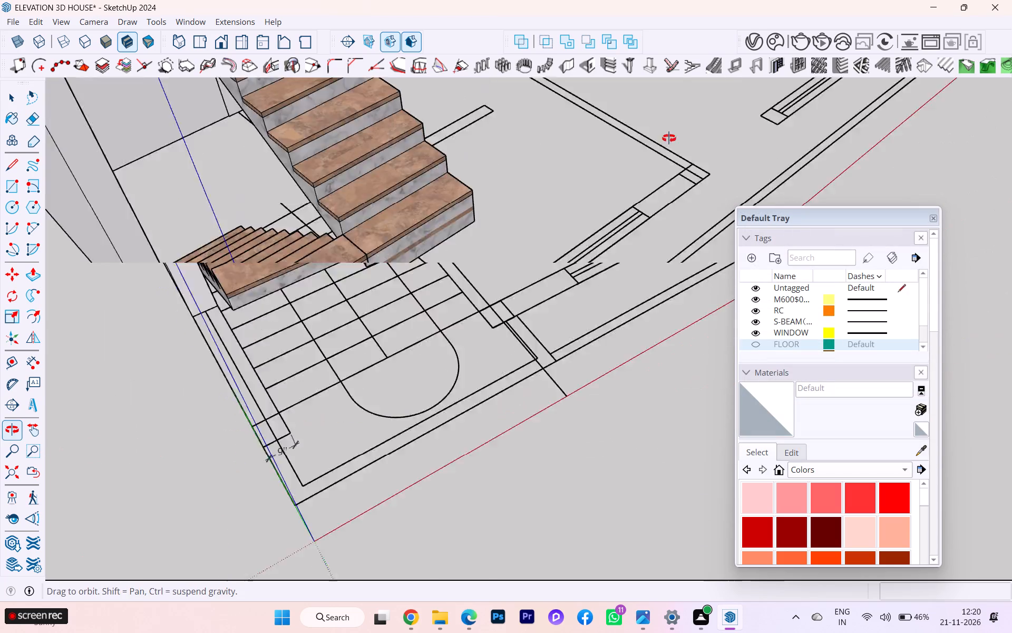
pyautogui.moveTo(669, 138); pyautogui.dragTo(675, 133, button='middle')
pyautogui.scroll(-2, 376, 124)
pyautogui.moveTo(375, 128); pyautogui.dragTo(319, 83, button='middle')
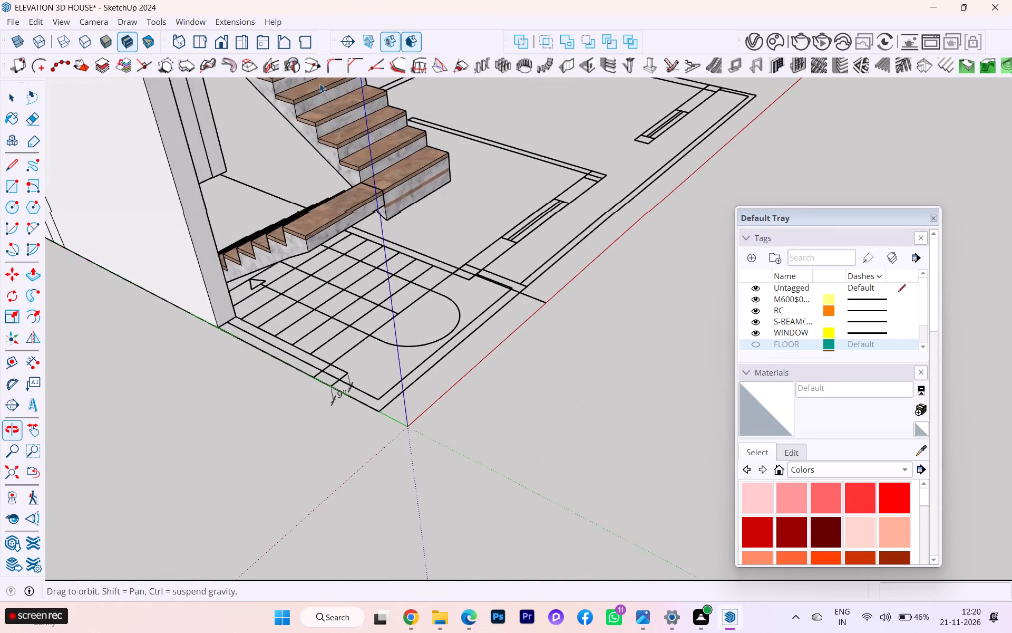
pyautogui.moveTo(319, 83); pyautogui.dragTo(325, 84, button='middle')
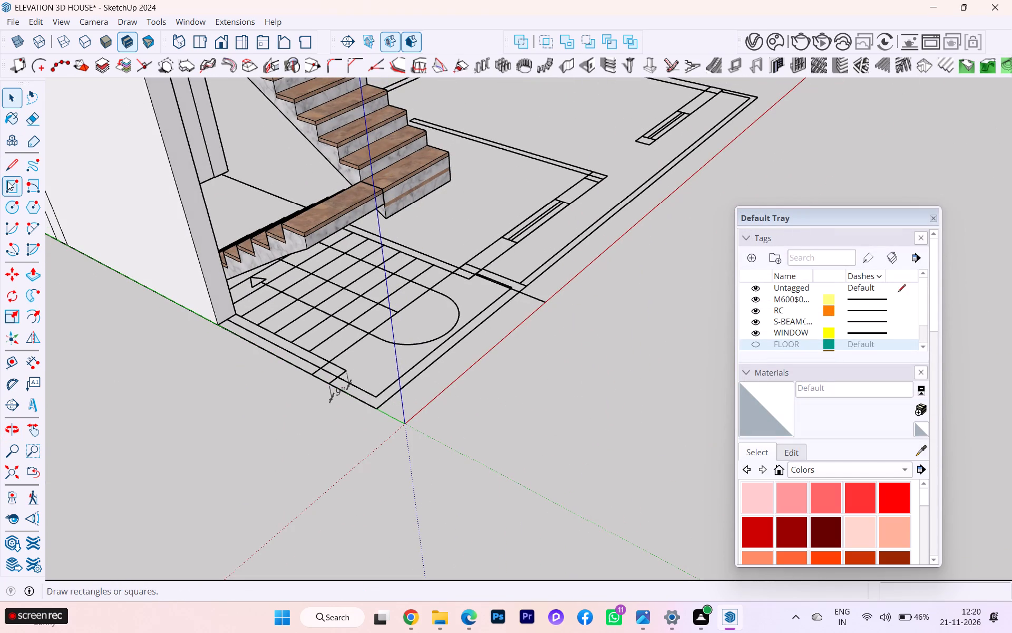
pyautogui.scroll(-1, 9, 186)
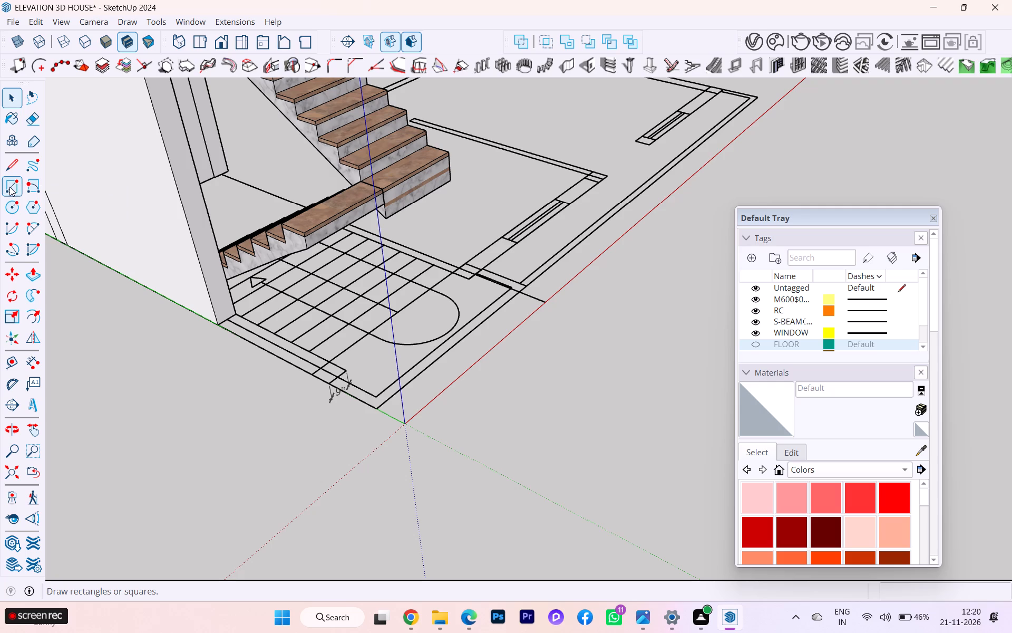
pyautogui.moveTo(9, 187); pyautogui.dragTo(44, 169, button='middle')
pyautogui.scroll(7, 398, 220)
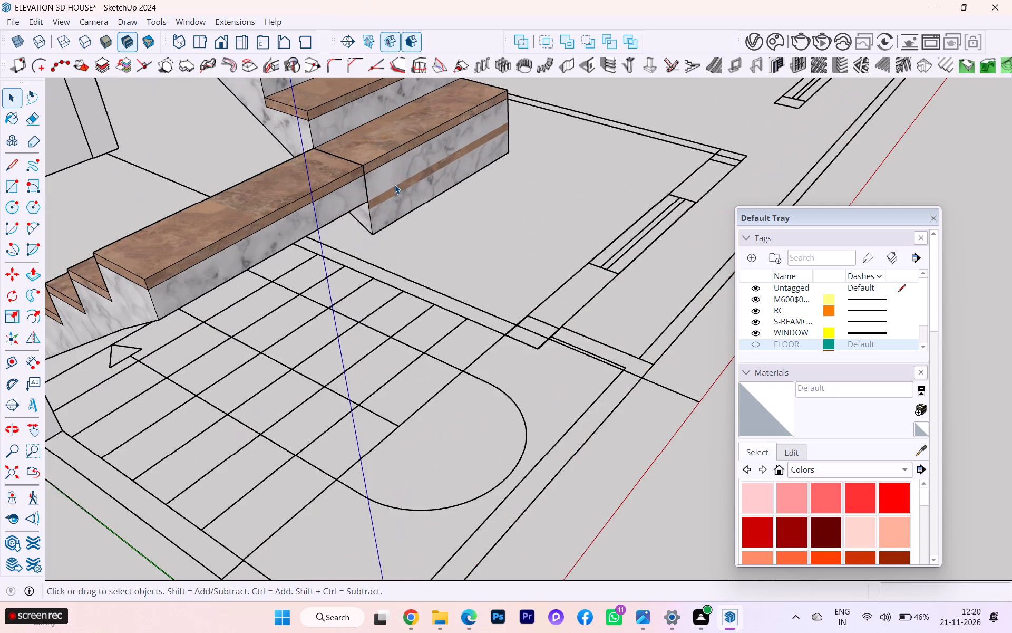
pyautogui.click(395, 184)
pyautogui.tripleClick(395, 194)
pyautogui.click(395, 194)
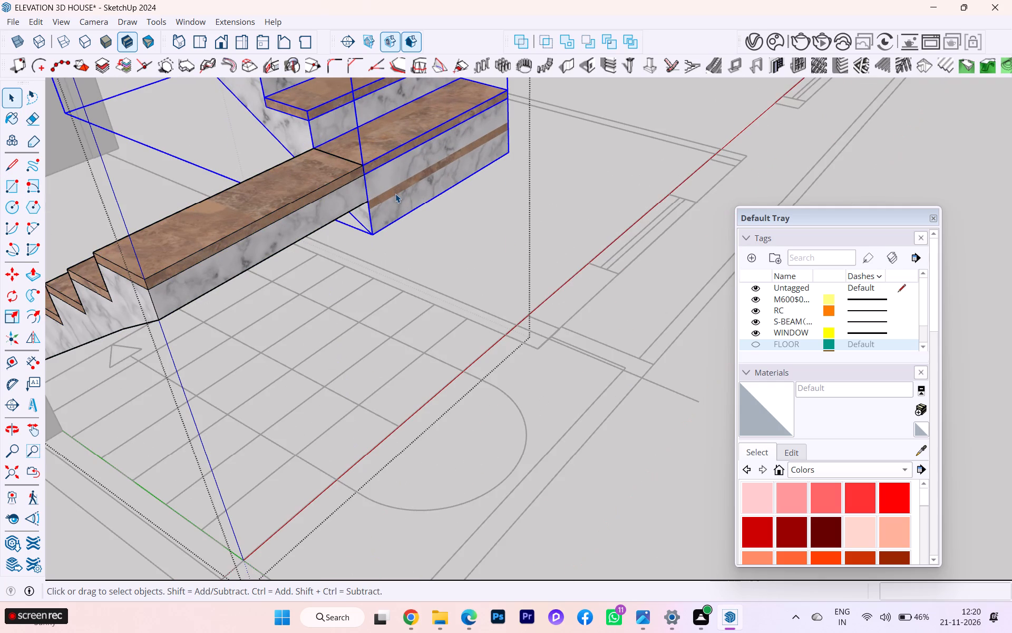
pyautogui.click(395, 195)
pyautogui.click(395, 195)
pyautogui.doubleClick(391, 194)
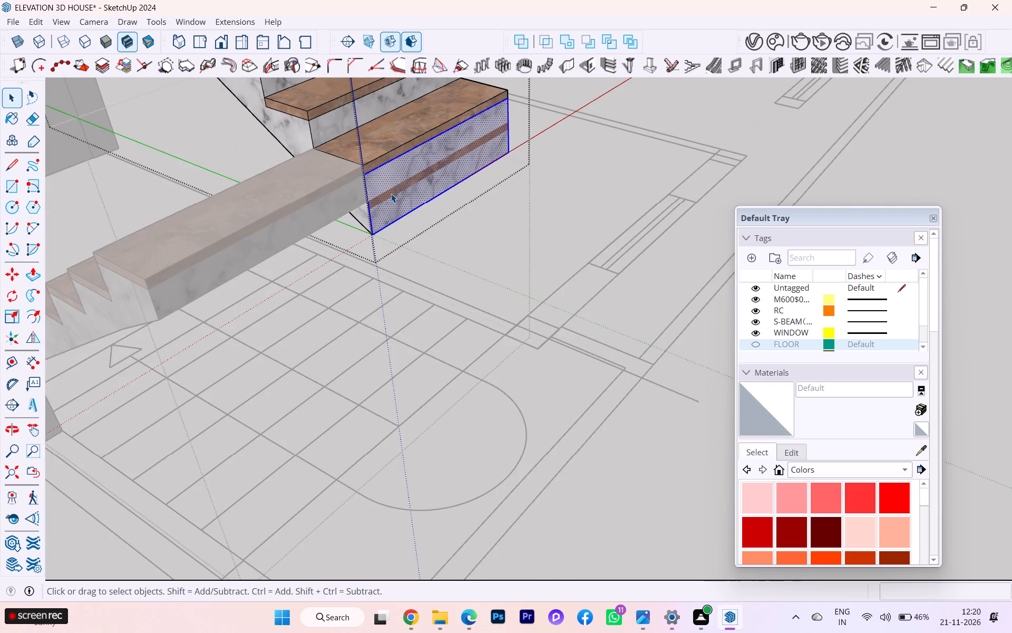
pyautogui.click(391, 194)
pyautogui.click(391, 196)
pyautogui.click(390, 194)
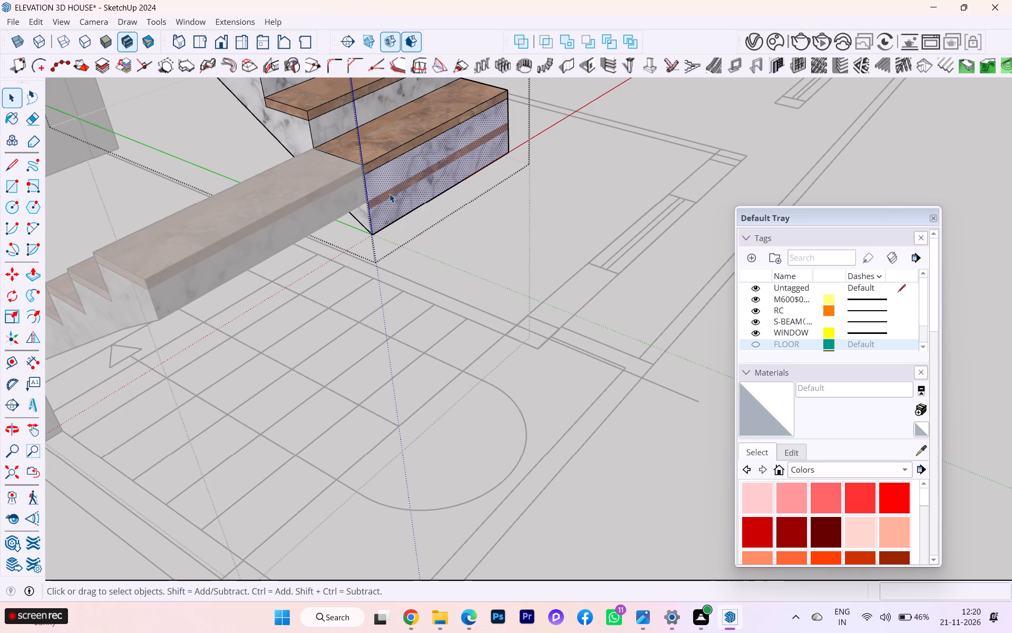
pyautogui.click(520, 379)
# Examine from several sides where the lower and upper stair flights meet at the turn.
pyautogui.moveTo(397, 183); pyautogui.dragTo(398, 95, button='middle')
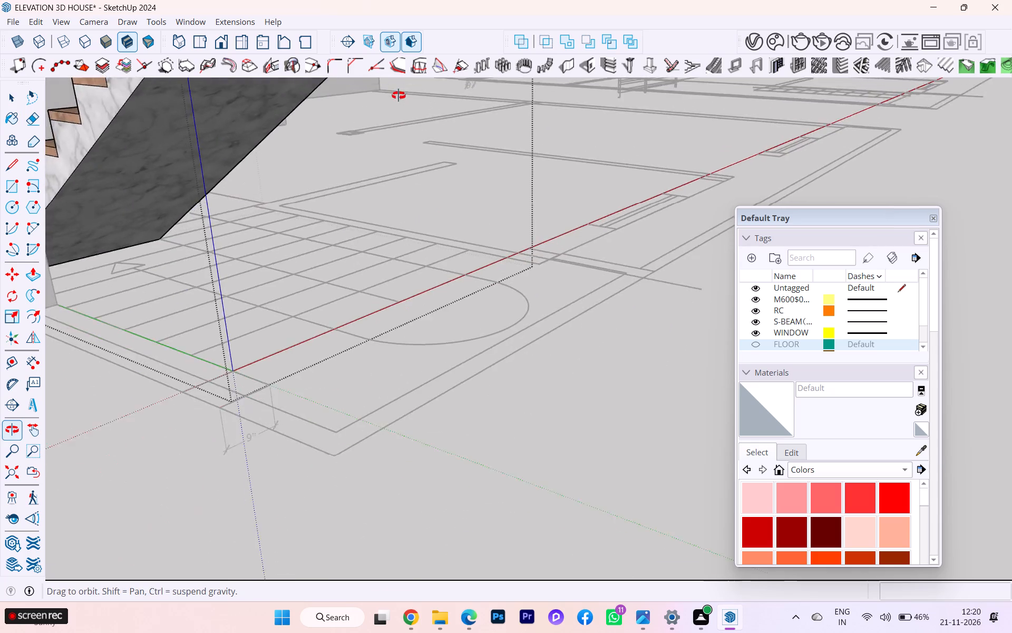
pyautogui.moveTo(398, 95); pyautogui.dragTo(411, 194, button='middle')
pyautogui.scroll(-3, 423, 260)
pyautogui.moveTo(359, 258); pyautogui.dragTo(46, 267, button='middle')
pyautogui.scroll(-1, 139, 277)
pyautogui.scroll(1, 144, 283)
pyautogui.scroll(-4, 144, 284)
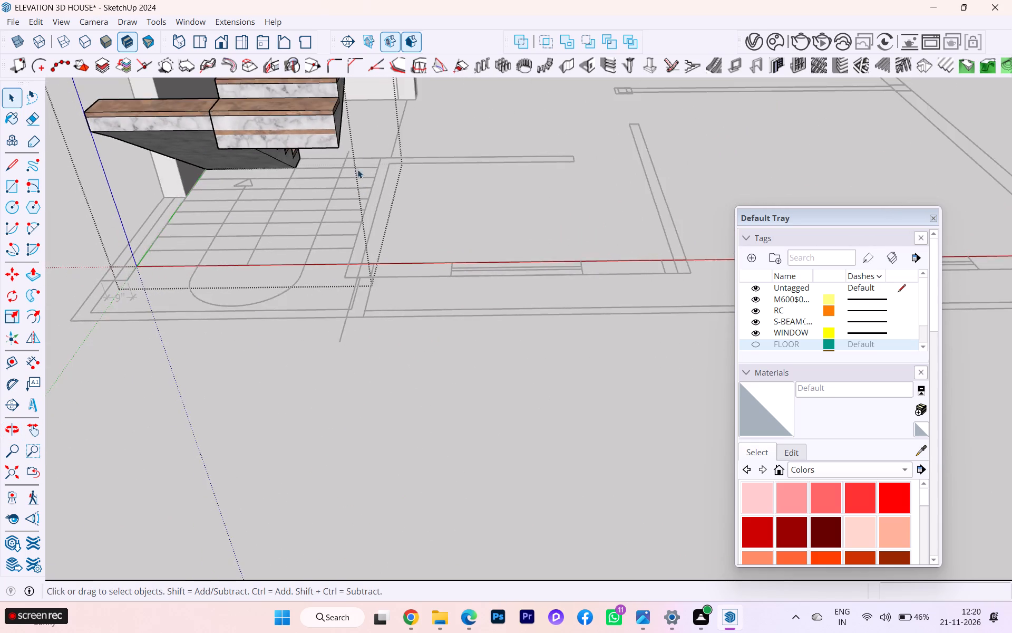
pyautogui.scroll(6, 352, 131)
pyautogui.scroll(-1, 325, 116)
pyautogui.scroll(2, 325, 116)
pyautogui.scroll(-1, 317, 124)
pyautogui.moveTo(297, 136); pyautogui.dragTo(68, 270, button='middle')
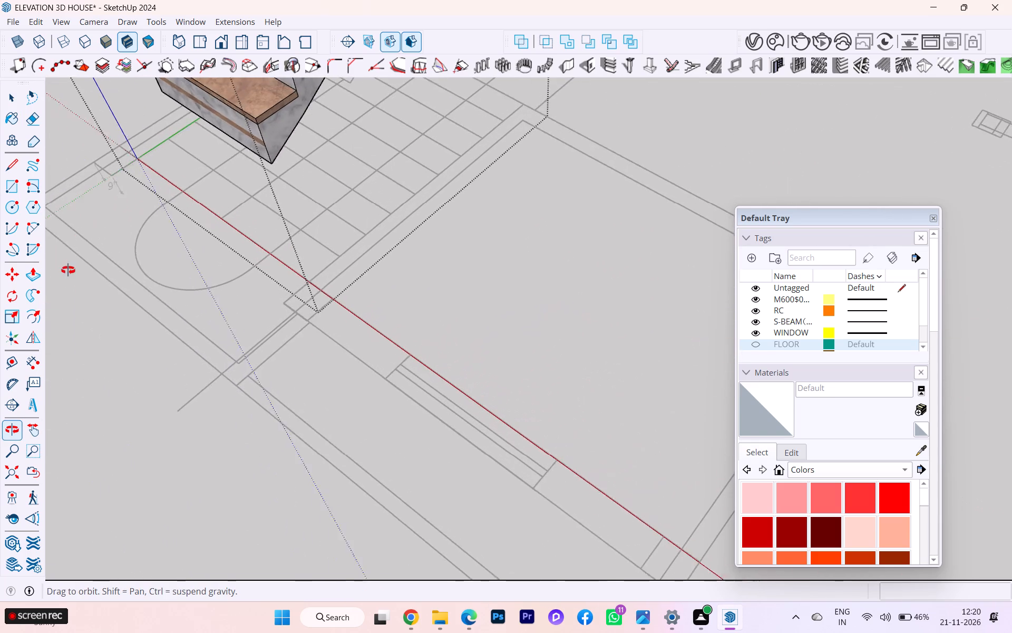
pyautogui.moveTo(68, 270); pyautogui.dragTo(66, 277, button='middle')
pyautogui.scroll(-7, 202, 243)
pyautogui.moveTo(267, 230); pyautogui.dragTo(525, 206, button='middle')
pyautogui.scroll(-1, 267, 230)
pyautogui.scroll(-2, 561, 195)
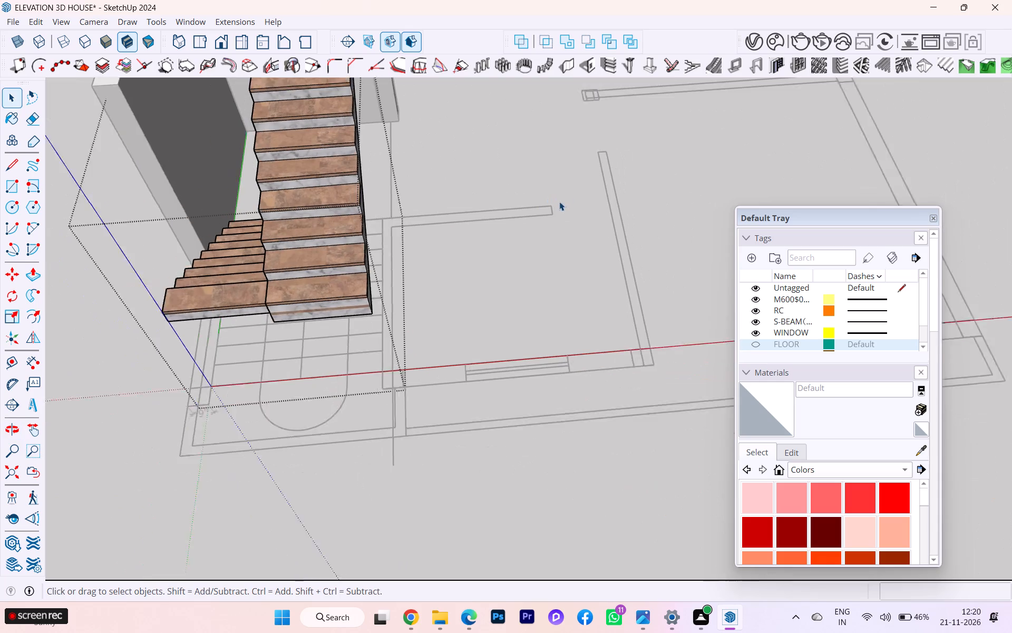
pyautogui.scroll(-1, 559, 202)
pyautogui.moveTo(226, 263); pyautogui.dragTo(368, 136, button='middle')
pyautogui.scroll(8, 363, 215)
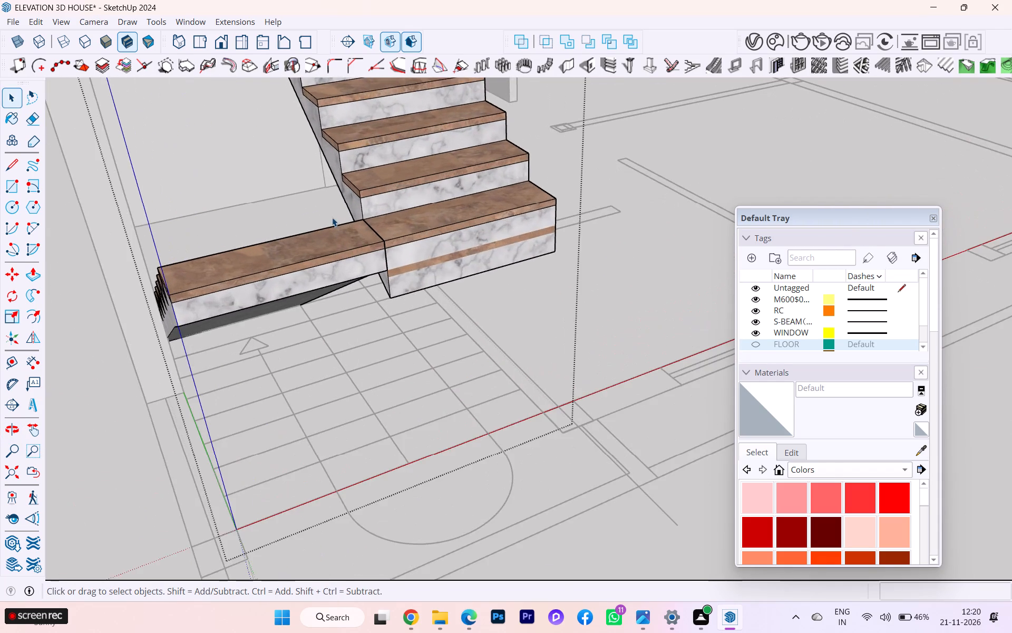
pyautogui.moveTo(316, 222); pyautogui.dragTo(423, 209, button='middle')
pyautogui.scroll(-1, 316, 221)
pyautogui.scroll(-4, 88, 179)
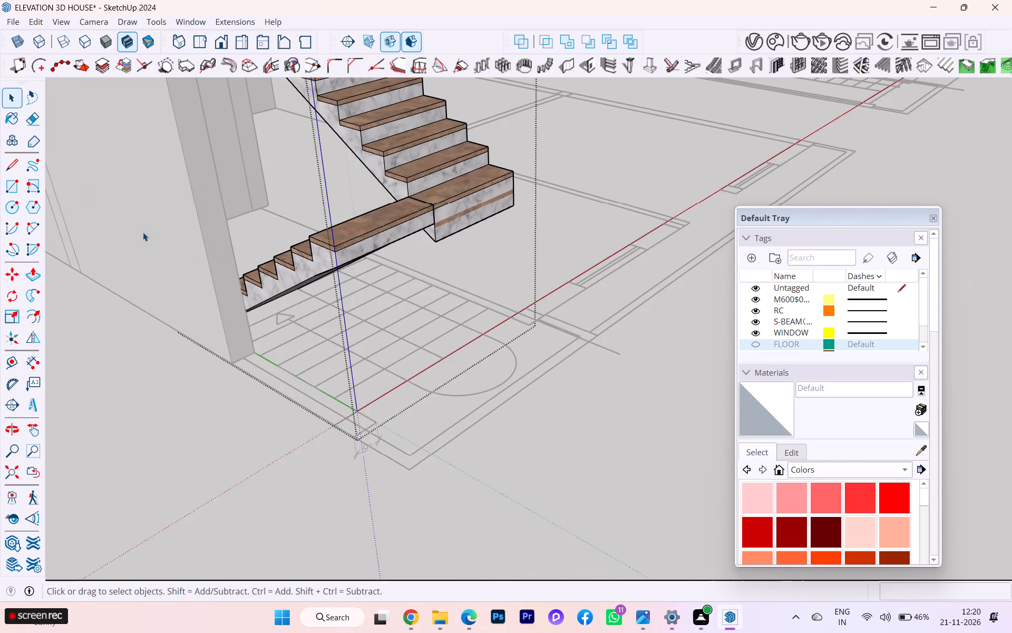
pyautogui.scroll(-1, 211, 249)
pyautogui.moveTo(212, 247); pyautogui.dragTo(332, 257, button='middle')
pyautogui.scroll(-1, 212, 247)
pyautogui.scroll(3, 497, 260)
pyautogui.moveTo(478, 251); pyautogui.dragTo(436, 241, button='middle')
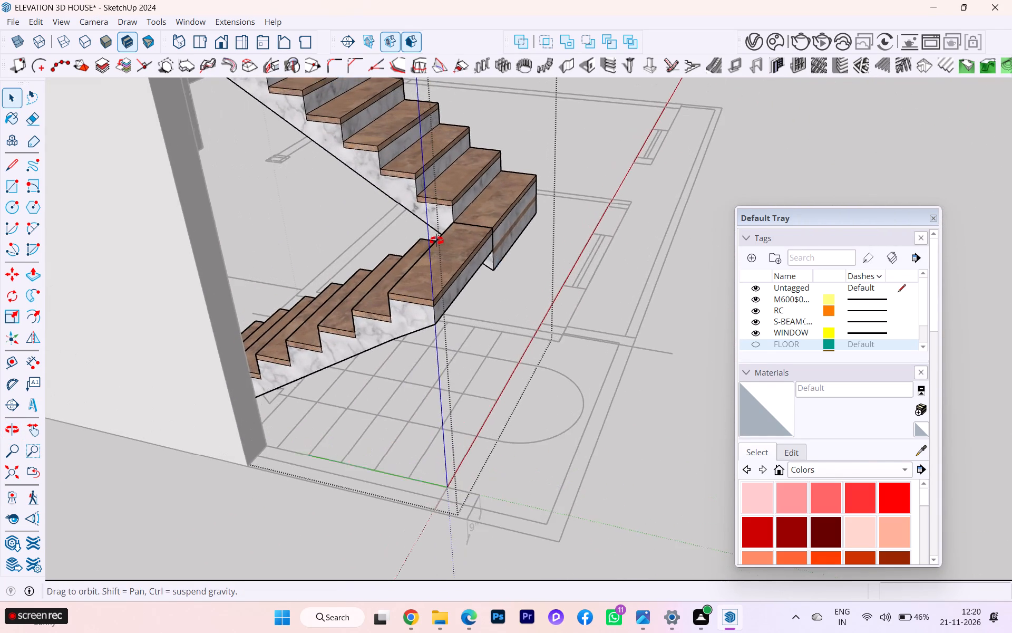
pyautogui.moveTo(436, 241); pyautogui.dragTo(365, 239, button='middle')
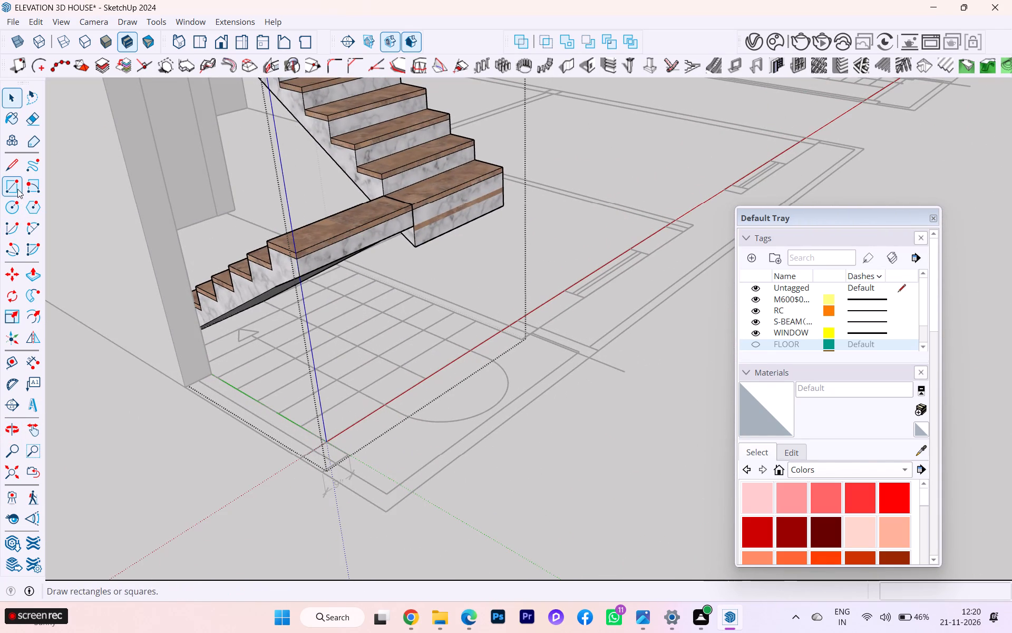
# Draw a vertical rectangle about 6' 5 9/16" by 1' 5/8" across the front of both flights where they meet.
pyautogui.click(17, 189)
pyautogui.scroll(2, 362, 235)
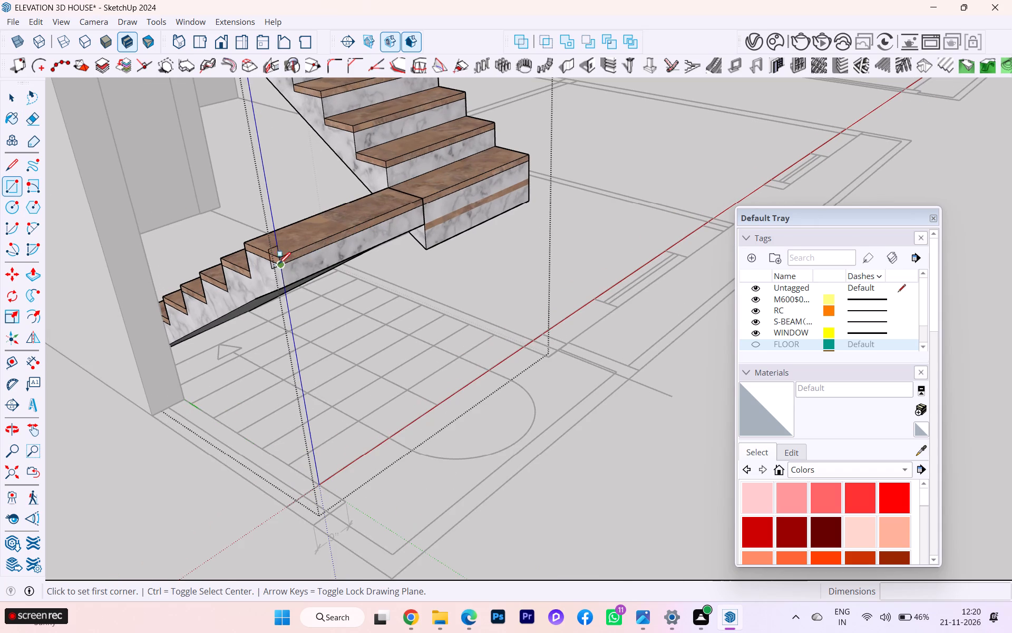
pyautogui.scroll(6, 275, 262)
pyautogui.click(284, 256)
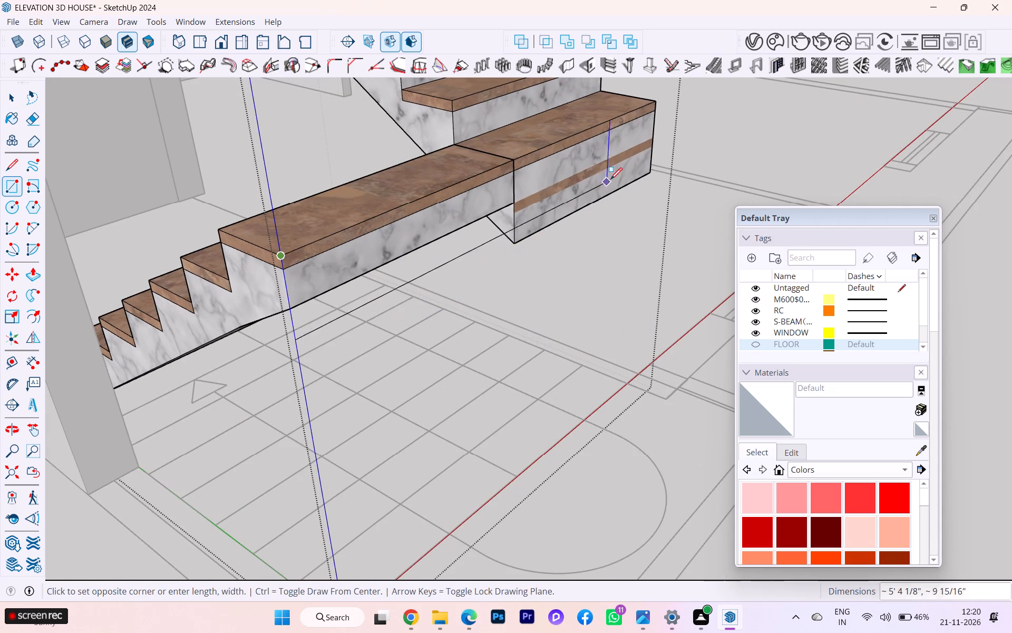
pyautogui.click(653, 175)
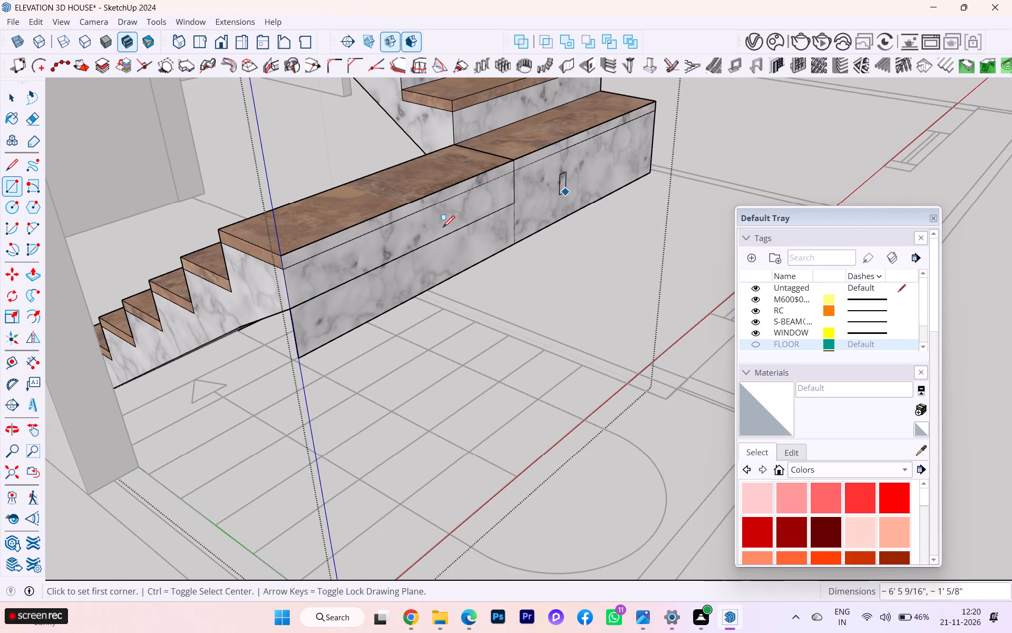
# Push/Pull the new rectangle outward about 2' 4 3/8" to form the stair landing.
pyautogui.scroll(-2, 345, 235)
pyautogui.moveTo(340, 241); pyautogui.dragTo(532, 172, button='middle')
pyautogui.scroll(-1, 503, 187)
pyautogui.moveTo(497, 188); pyautogui.dragTo(372, 208, button='middle')
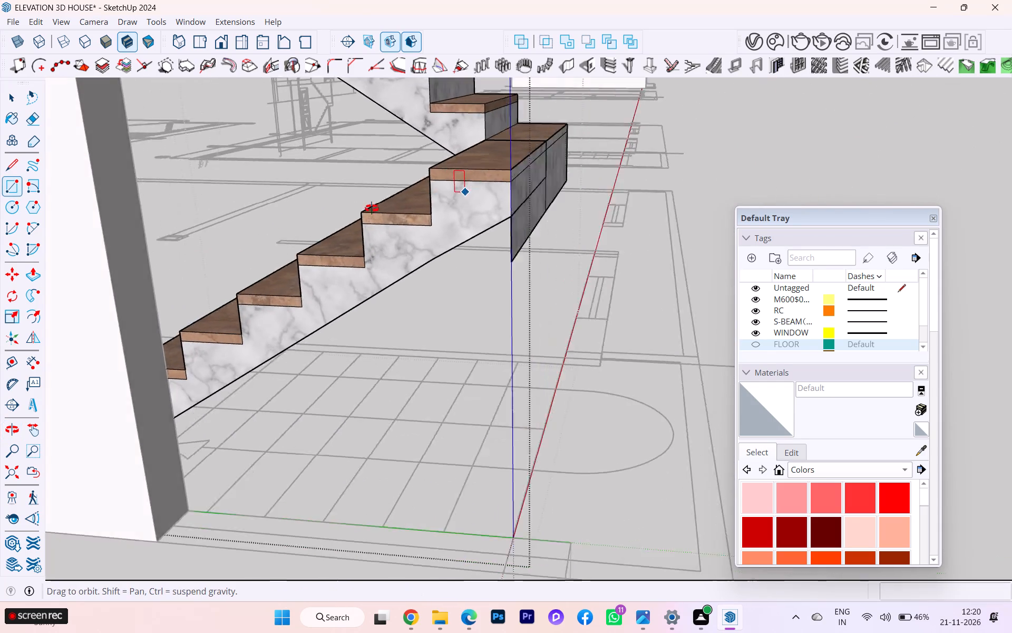
pyautogui.moveTo(372, 208); pyautogui.dragTo(274, 221, button='middle')
pyautogui.click(11, 99)
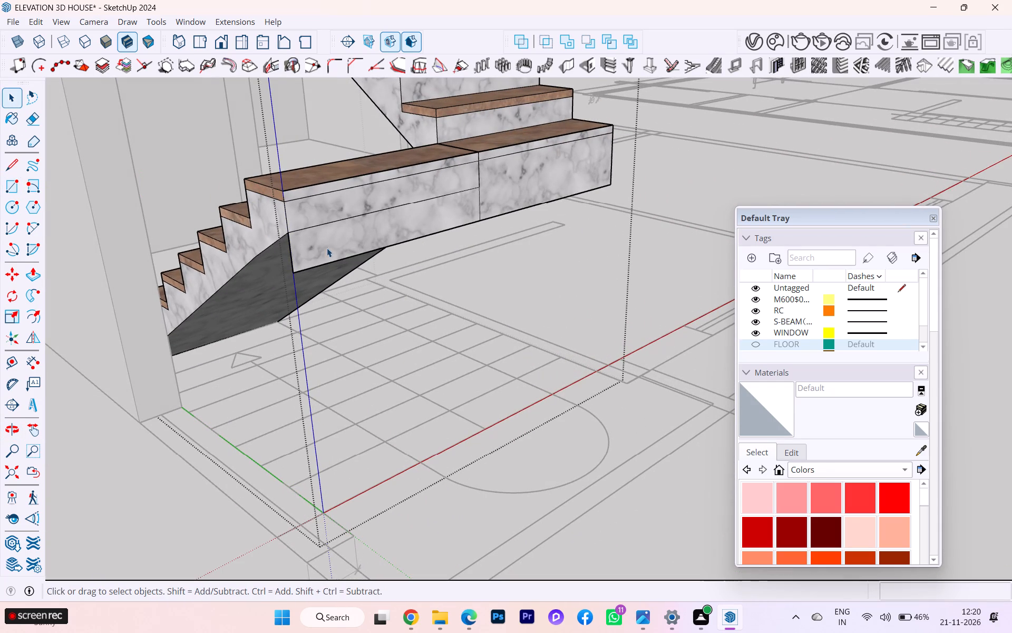
pyautogui.click(323, 224)
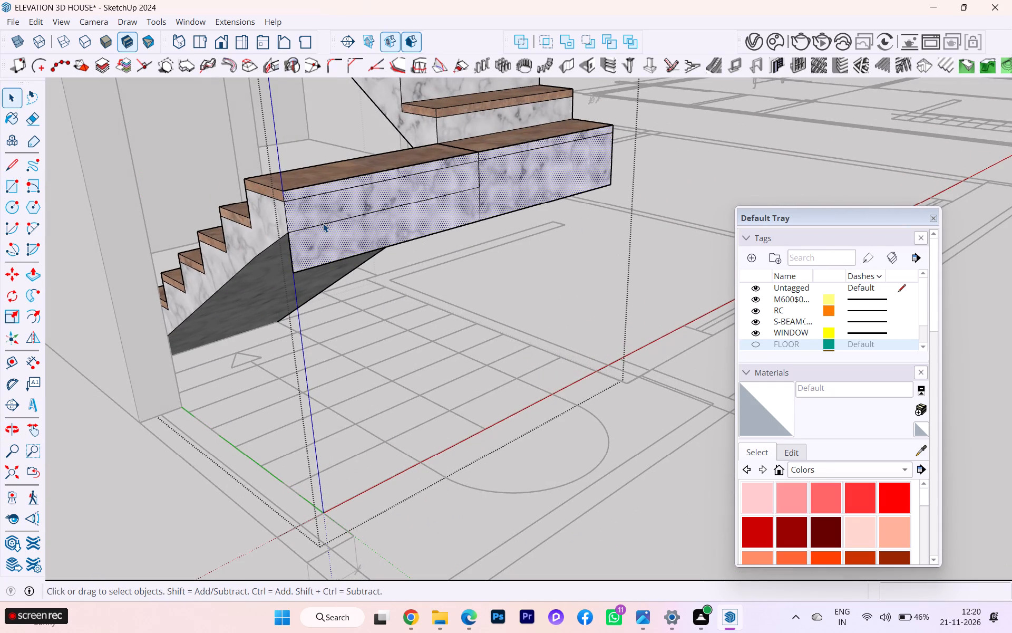
pyautogui.press('p')
pyautogui.press('Return')
pyautogui.click(323, 223)
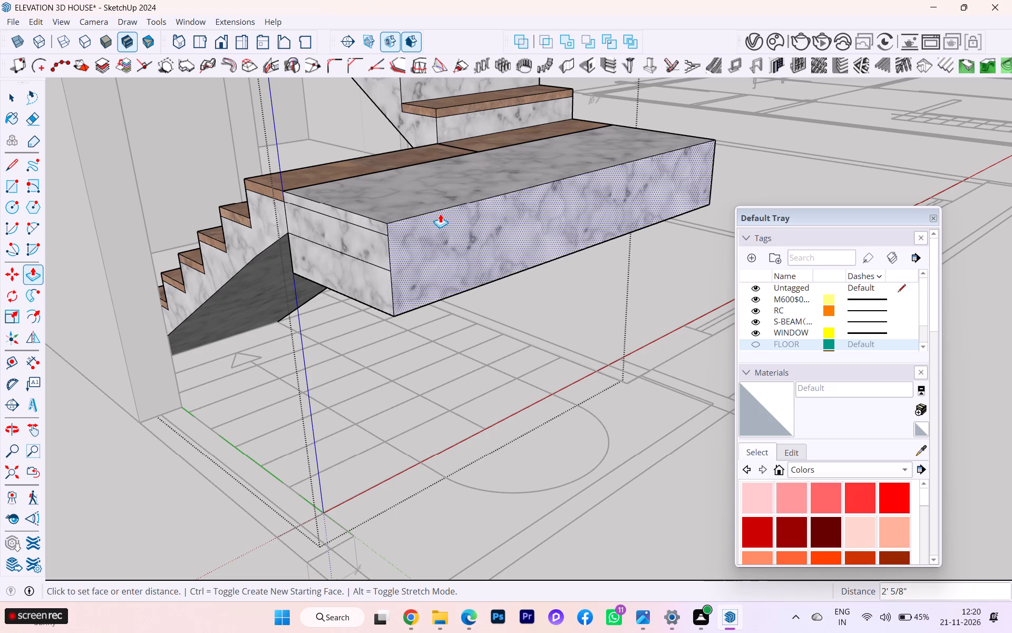
pyautogui.scroll(-2, 376, 420)
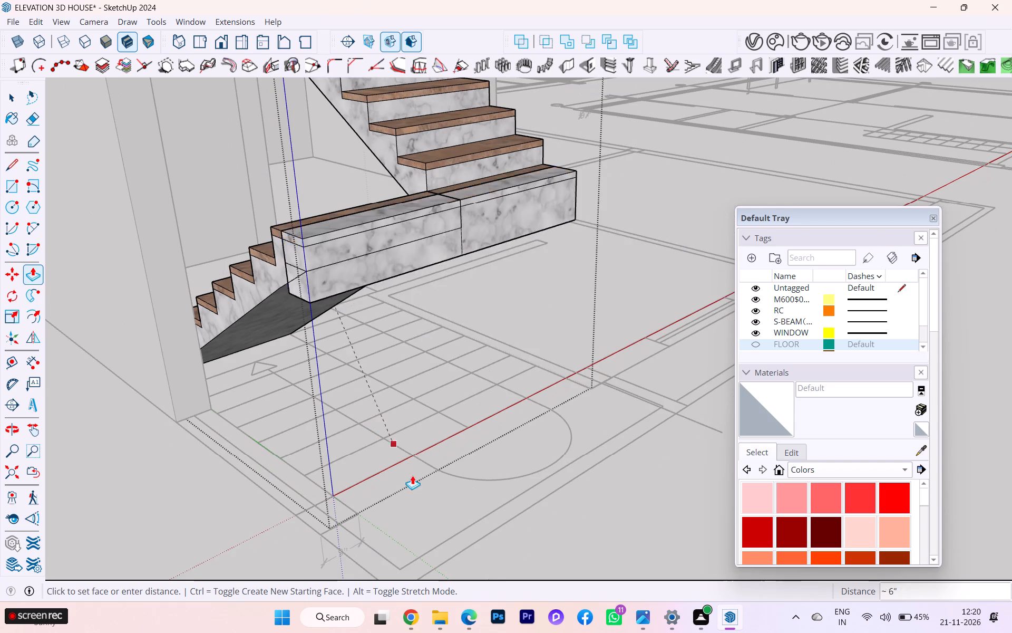
pyautogui.click(408, 564)
# Examine the extruded landing block from below and from the side against both flights.
pyautogui.scroll(-1, 370, 335)
pyautogui.moveTo(373, 318); pyautogui.dragTo(397, 126, button='middle')
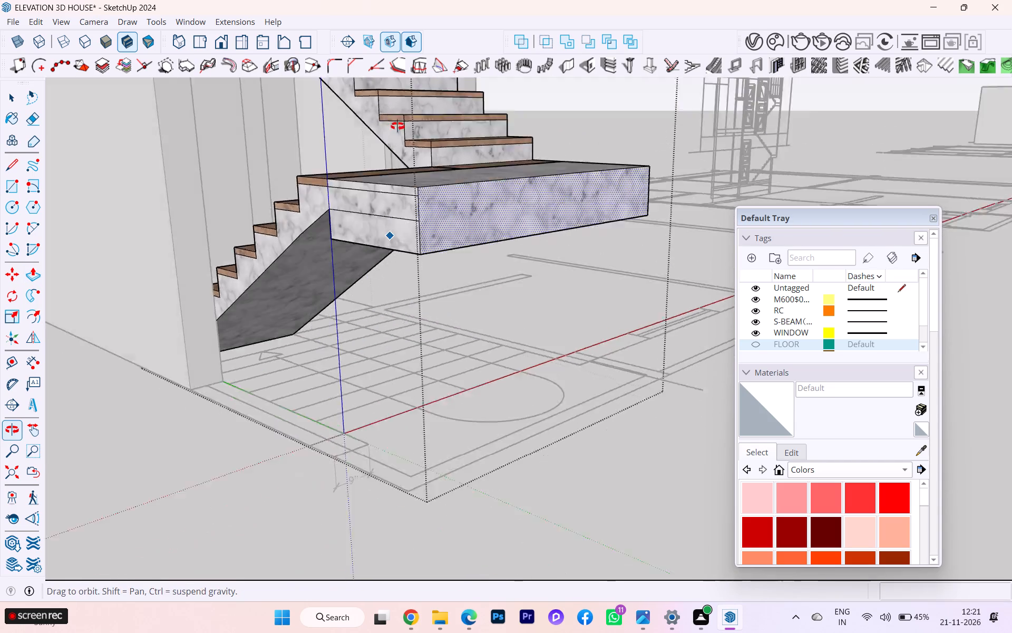
pyautogui.moveTo(397, 126); pyautogui.dragTo(390, 91, button='middle')
pyautogui.click(11, 98)
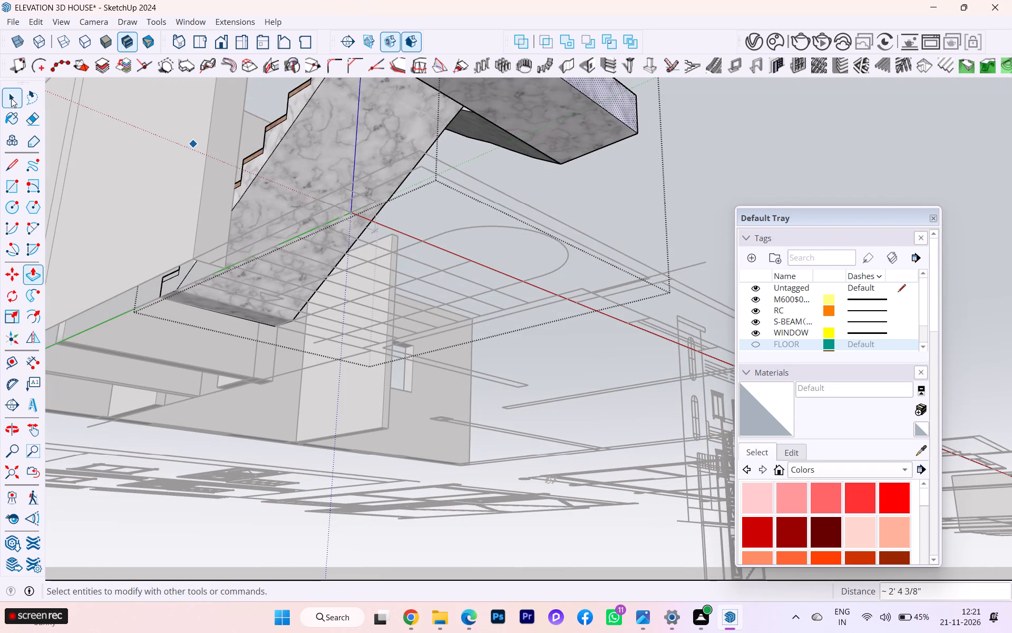
pyautogui.click(530, 122)
pyautogui.scroll(-3, 484, 160)
pyautogui.scroll(-2, 459, 214)
pyautogui.moveTo(450, 240); pyautogui.dragTo(457, 332, button='middle')
pyautogui.scroll(-1, 452, 314)
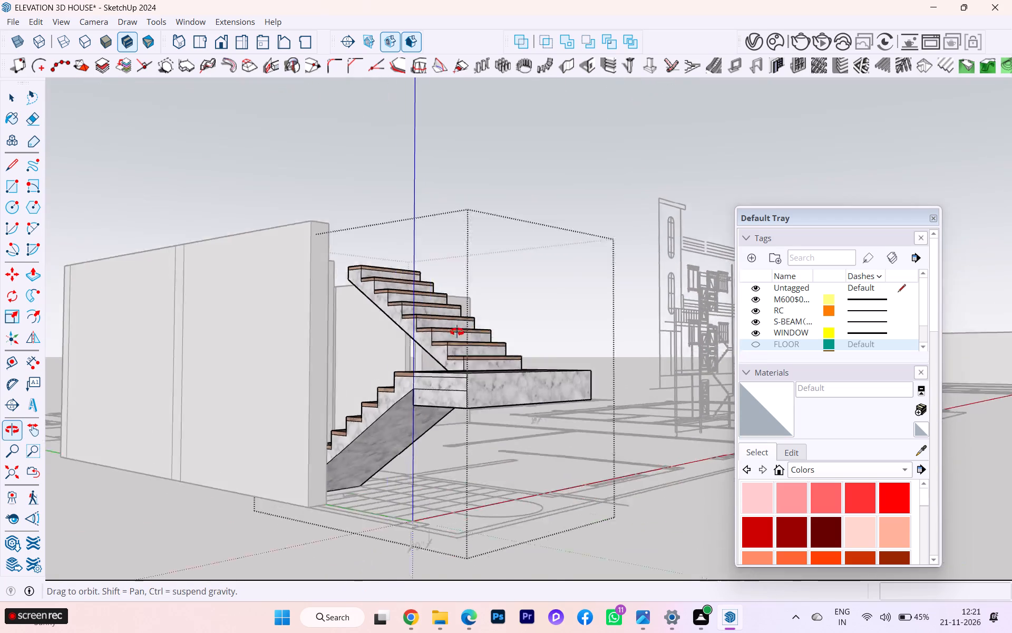
# Push/Pull the landing's underside up about 6 5/16" to meet the top corner of the lower flight's sloping soffit.
pyautogui.moveTo(457, 332); pyautogui.dragTo(446, 282, button='middle')
pyautogui.scroll(4, 445, 261)
pyautogui.press('p')
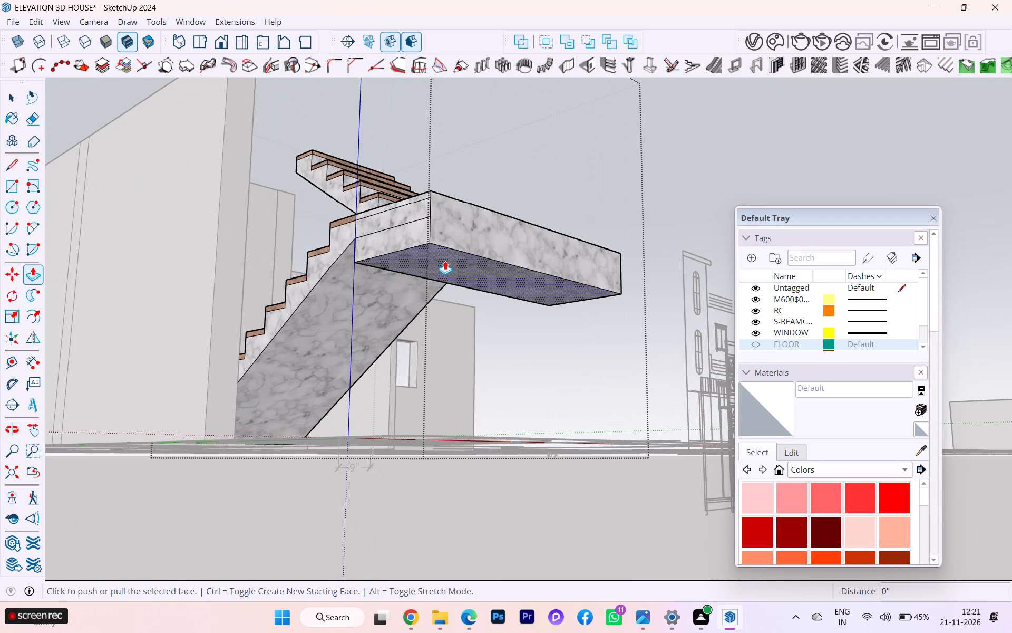
pyautogui.press('Return')
pyautogui.click(403, 253)
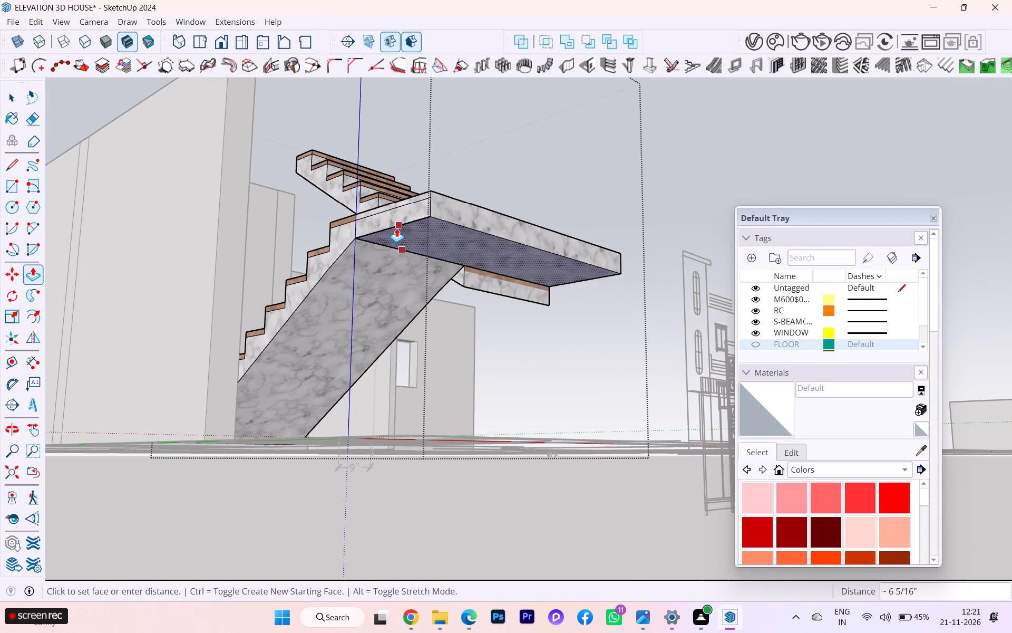
pyautogui.click(357, 237)
pyautogui.scroll(4, 362, 185)
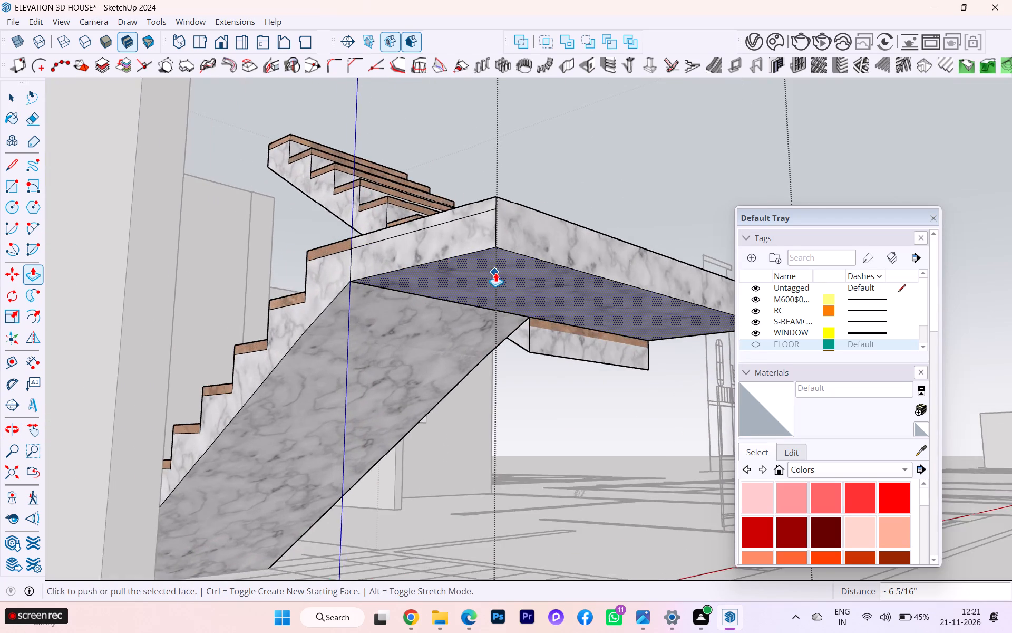
pyautogui.scroll(5, 495, 273)
pyautogui.scroll(-1, 435, 277)
pyautogui.moveTo(384, 304); pyautogui.dragTo(372, 322, button='middle')
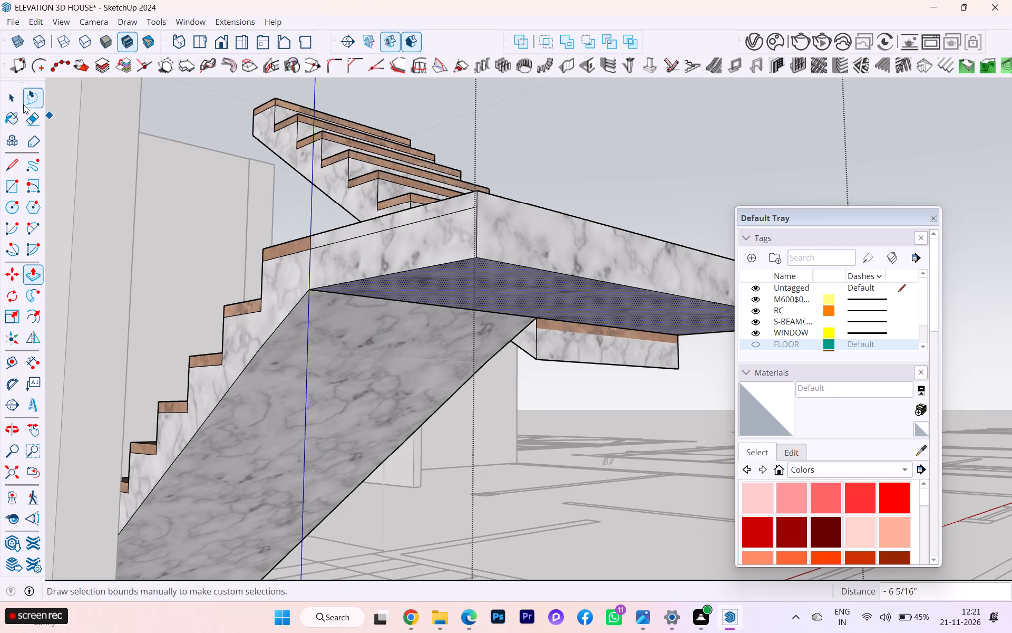
# Erase the leftover line running across the landing's side face beside the lower flight.
pyautogui.click(9, 99)
pyautogui.click(33, 123)
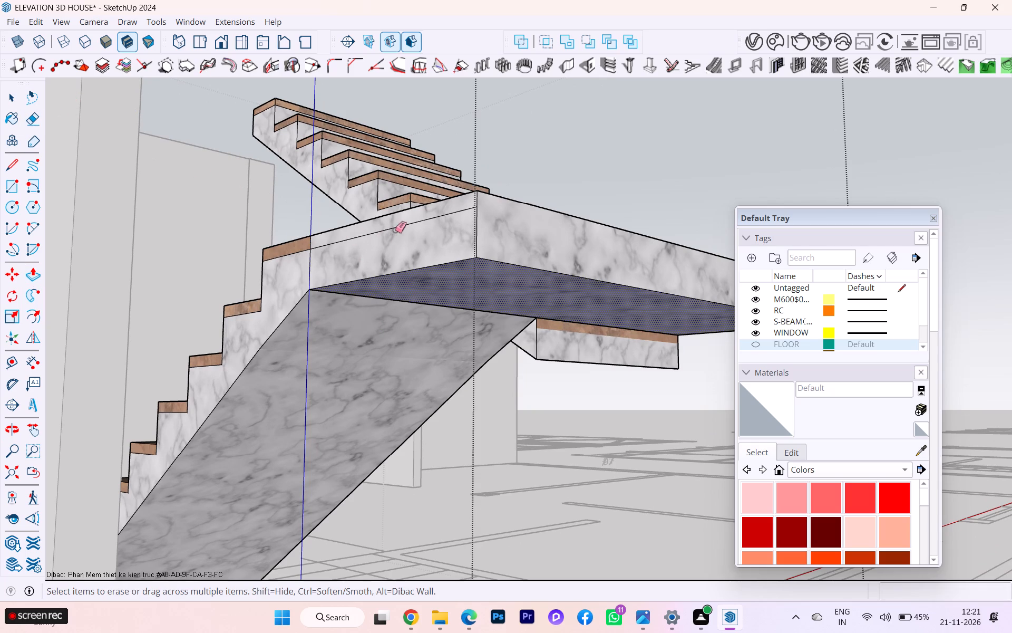
pyautogui.click(398, 226)
# Examine the landing's top and edges where it meets the upper and lower flights.
pyautogui.scroll(-4, 299, 225)
pyautogui.moveTo(391, 238); pyautogui.dragTo(621, 347, button='middle')
pyautogui.scroll(2, 620, 337)
pyautogui.scroll(-1, 620, 332)
pyautogui.scroll(3, 621, 331)
pyautogui.scroll(2, 508, 293)
pyautogui.scroll(-2, 508, 293)
pyautogui.scroll(2, 508, 293)
pyautogui.scroll(-1, 504, 290)
pyautogui.moveTo(504, 290); pyautogui.dragTo(249, 400, button='middle')
pyautogui.scroll(2, 285, 335)
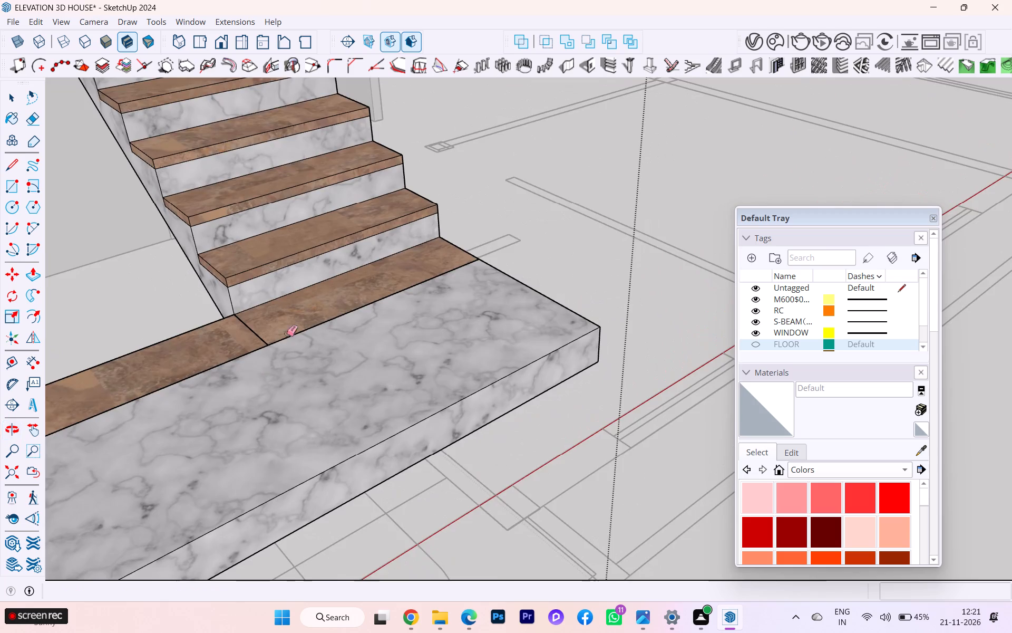
pyautogui.scroll(4, 286, 333)
pyautogui.scroll(-3, 347, 287)
pyautogui.moveTo(351, 284); pyautogui.dragTo(144, 303, button='middle')
pyautogui.scroll(1, 228, 274)
pyautogui.scroll(-4, 233, 272)
pyautogui.scroll(-2, 434, 277)
pyautogui.moveTo(404, 277); pyautogui.dragTo(265, 288, button='middle')
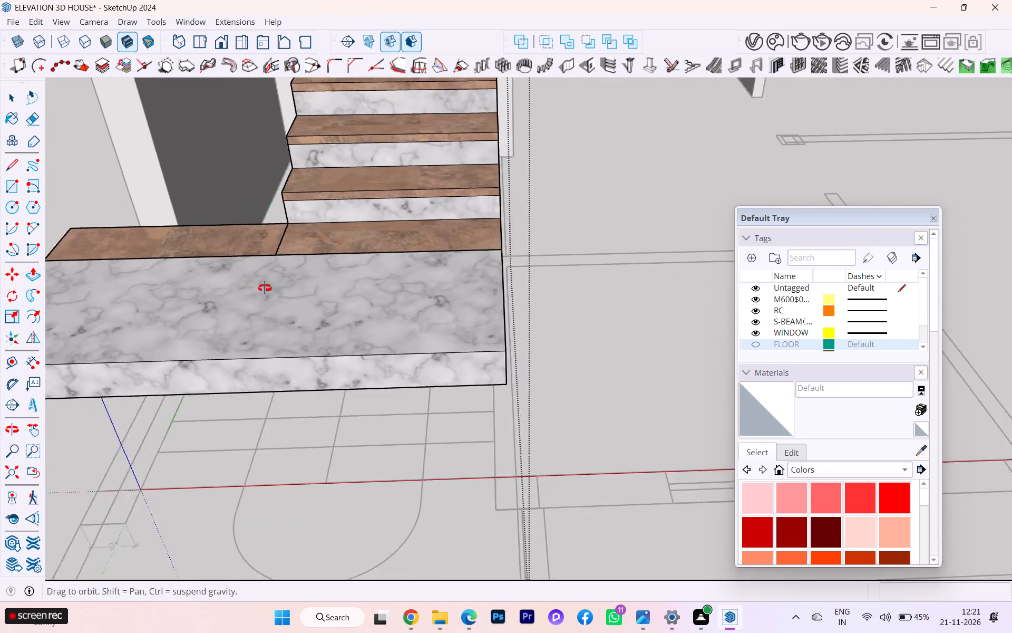
pyautogui.moveTo(265, 288); pyautogui.dragTo(125, 360, button='middle')
pyautogui.scroll(-2, 253, 311)
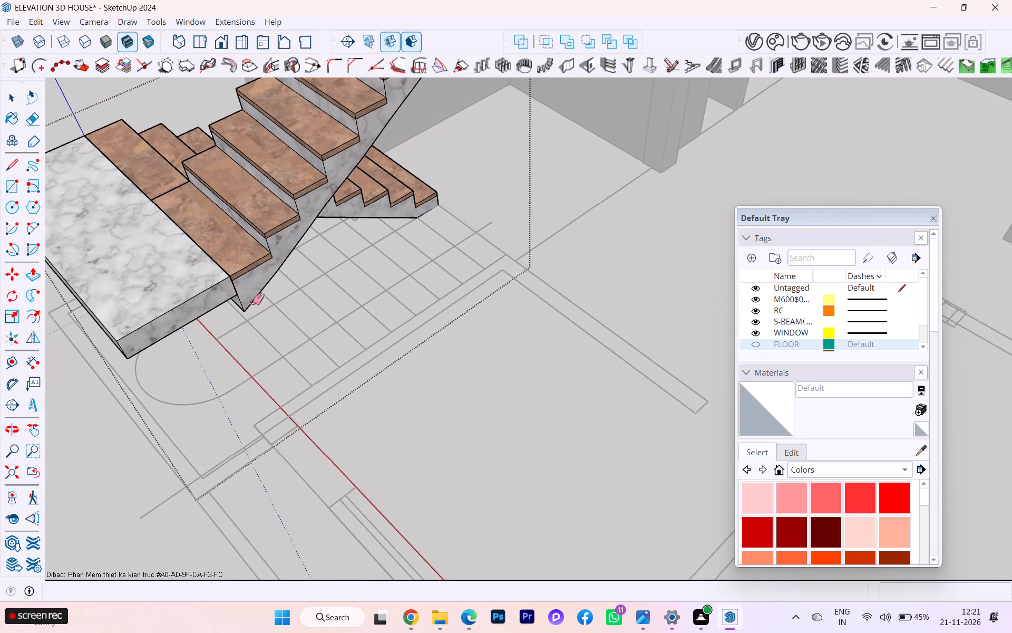
pyautogui.scroll(1, 241, 264)
pyautogui.scroll(-1, 241, 264)
pyautogui.scroll(4, 241, 264)
pyautogui.scroll(-2, 206, 244)
pyautogui.scroll(2, 206, 244)
# Move the upper flight straight up 6 3/4" along the blue axis so its first step rises above the landing.
pyautogui.click(8, 90)
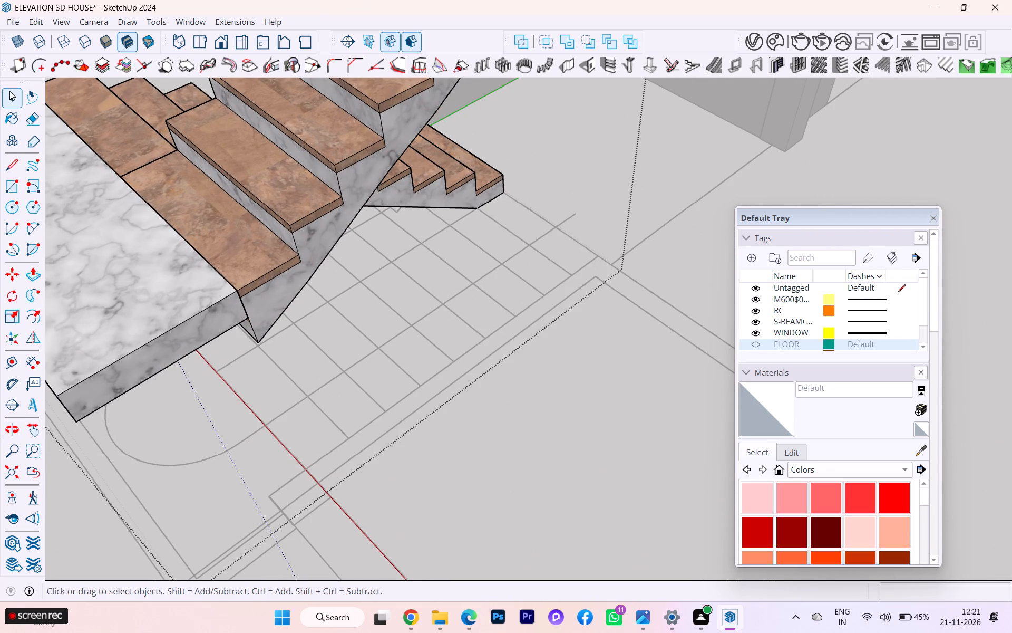
pyautogui.click(291, 275)
pyautogui.scroll(5, 238, 314)
pyautogui.press('m')
pyautogui.press('Return')
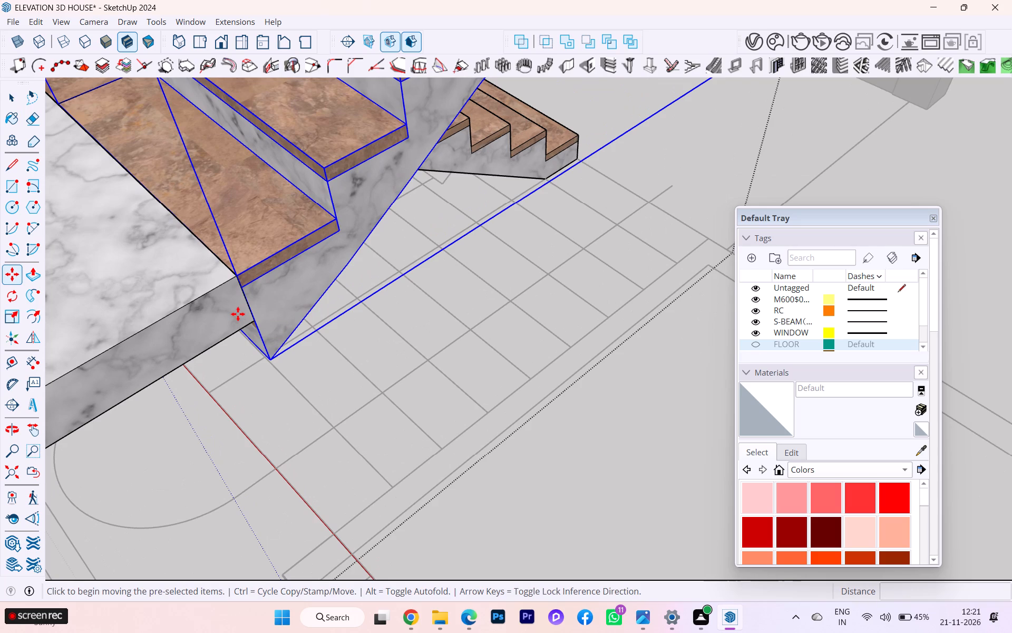
pyautogui.scroll(1, 284, 329)
pyautogui.scroll(-3, 220, 276)
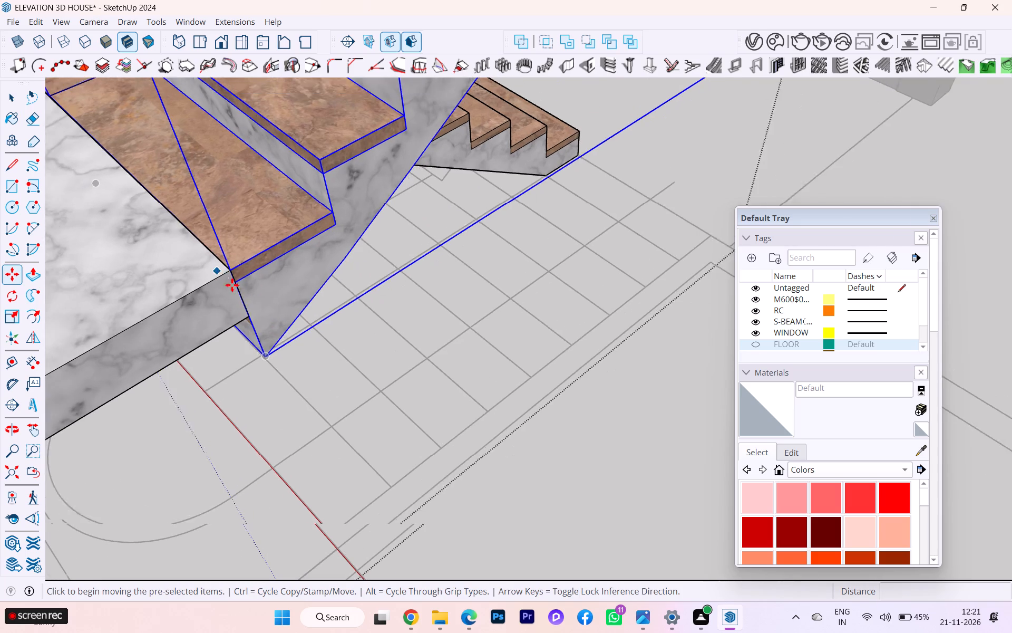
pyautogui.scroll(-3, 232, 285)
pyautogui.moveTo(264, 295); pyautogui.dragTo(485, 311, button='middle')
pyautogui.scroll(2, 296, 323)
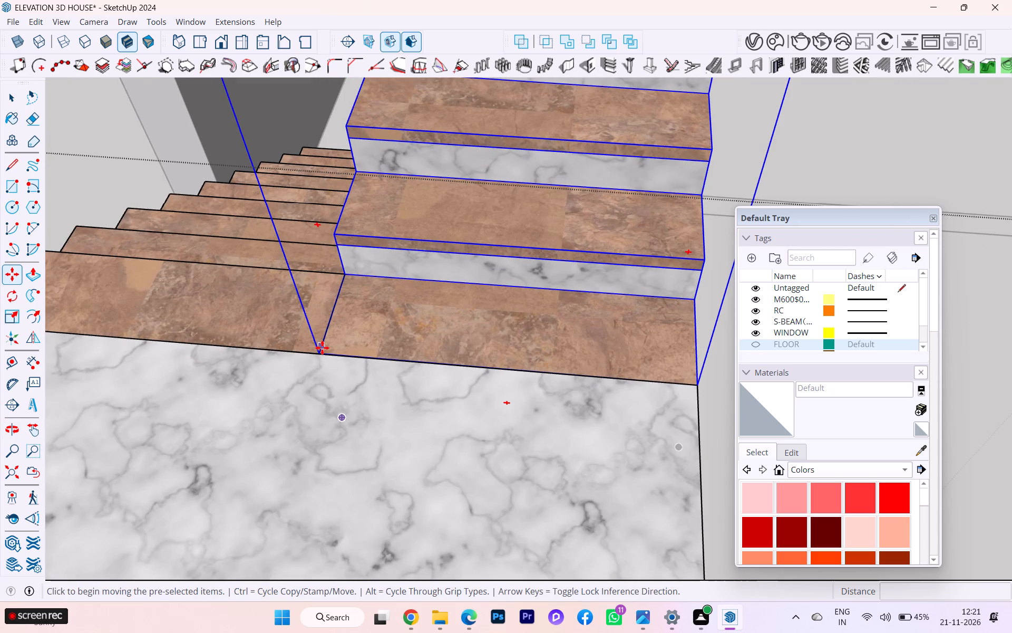
pyautogui.click(320, 356)
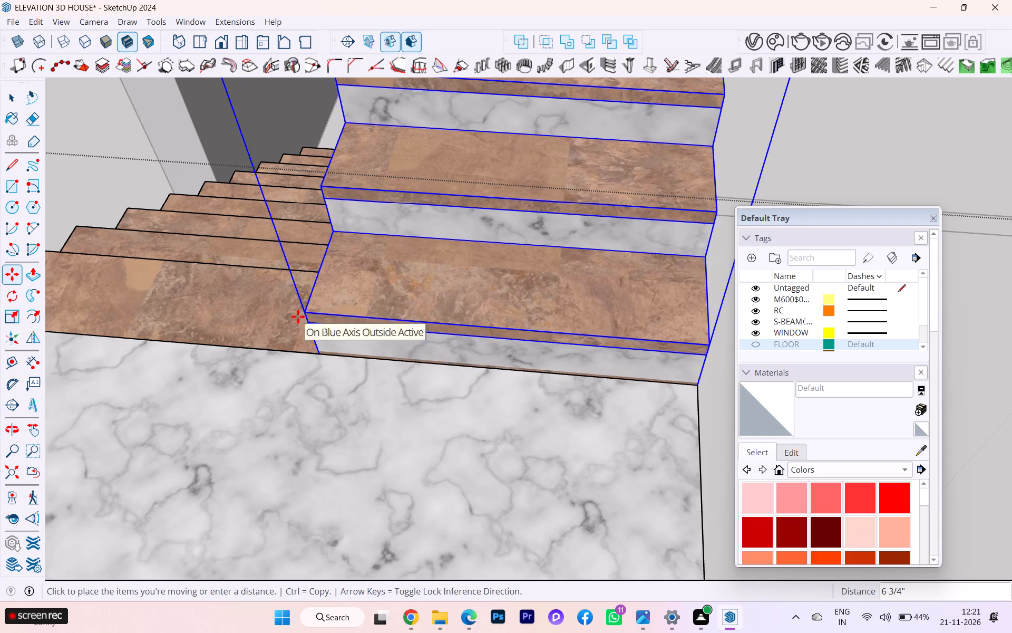
pyautogui.click(298, 316)
# Move the upper flight by its bottom corner down onto the landing's lower corner, and leave the staircase group.
pyautogui.scroll(-4, 386, 263)
pyautogui.moveTo(390, 270); pyautogui.dragTo(93, 225, button='middle')
pyautogui.scroll(1, 359, 233)
pyautogui.scroll(-2, 359, 233)
pyautogui.scroll(3, 361, 233)
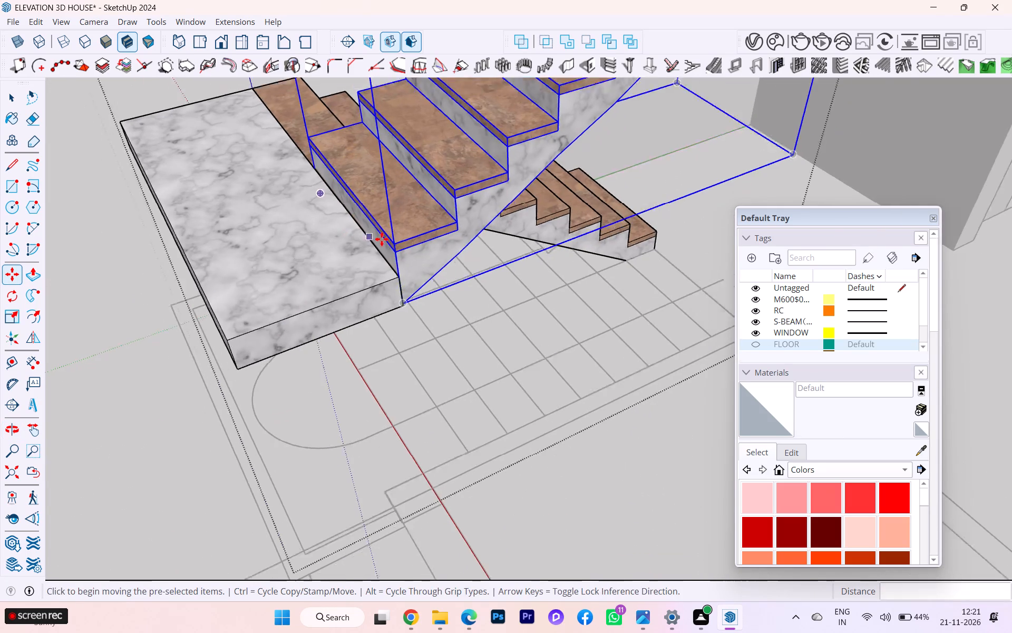
pyautogui.scroll(1, 382, 239)
pyautogui.scroll(-2, 387, 249)
pyautogui.moveTo(392, 261); pyautogui.dragTo(268, 174, button='middle')
pyautogui.scroll(5, 306, 116)
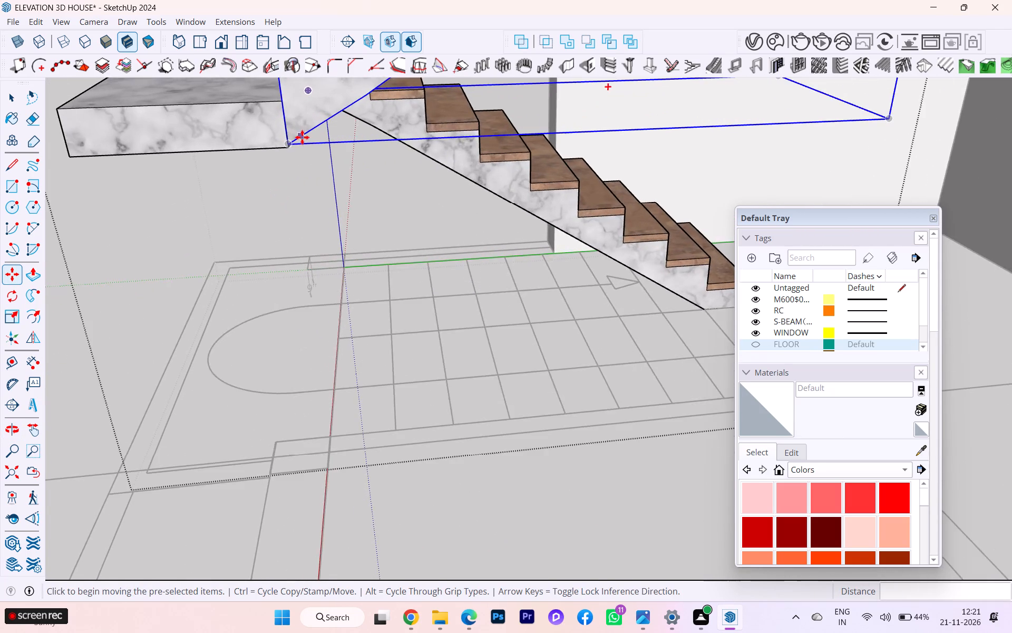
pyautogui.scroll(5, 302, 137)
pyautogui.scroll(-1, 277, 127)
pyautogui.scroll(19, 276, 127)
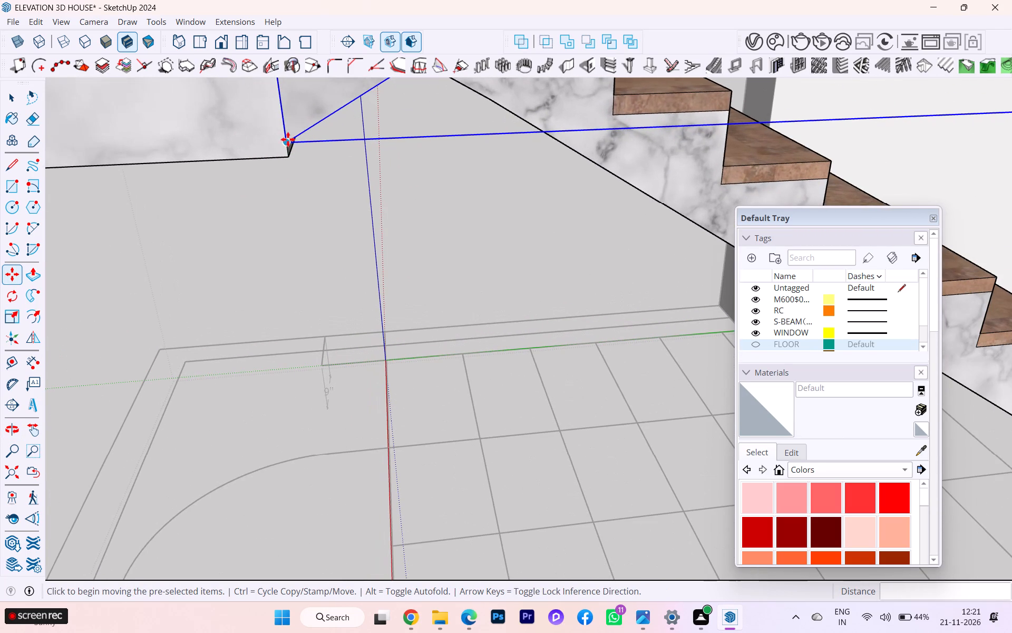
pyautogui.click(288, 139)
pyautogui.click(290, 157)
pyautogui.scroll(-5, 340, 238)
pyautogui.scroll(2, 375, 287)
pyautogui.scroll(-2, 375, 288)
pyautogui.scroll(2, 323, 283)
pyautogui.scroll(-2, 322, 283)
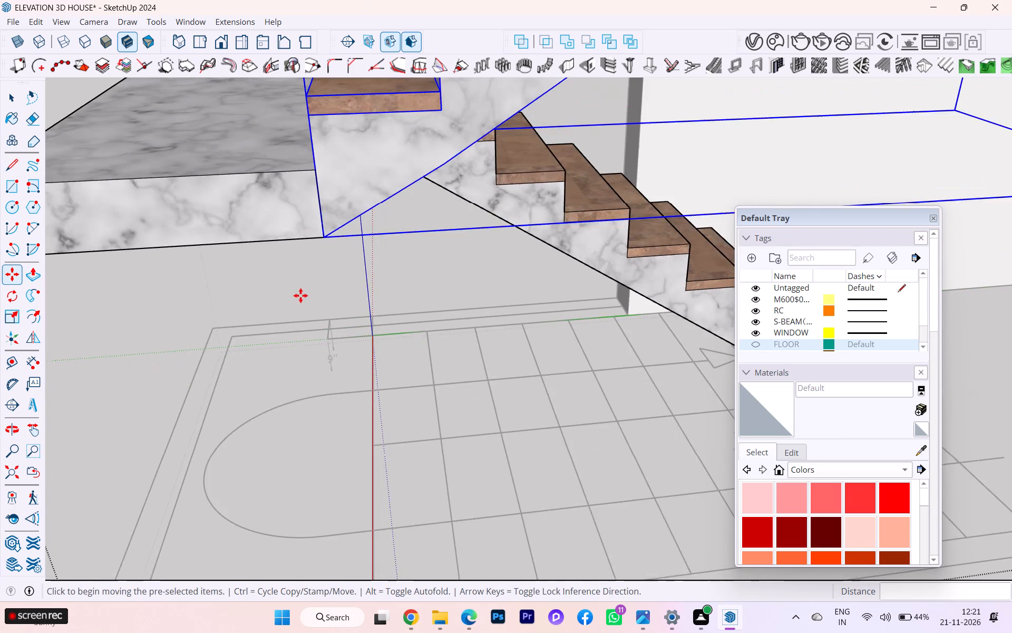
pyautogui.scroll(-2, 300, 295)
pyautogui.scroll(3, 316, 307)
pyautogui.scroll(-7, 317, 309)
pyautogui.moveTo(236, 321); pyautogui.dragTo(365, 357, button='middle')
pyautogui.scroll(-1, 236, 321)
pyautogui.scroll(-4, 83, 225)
pyautogui.scroll(3, 83, 225)
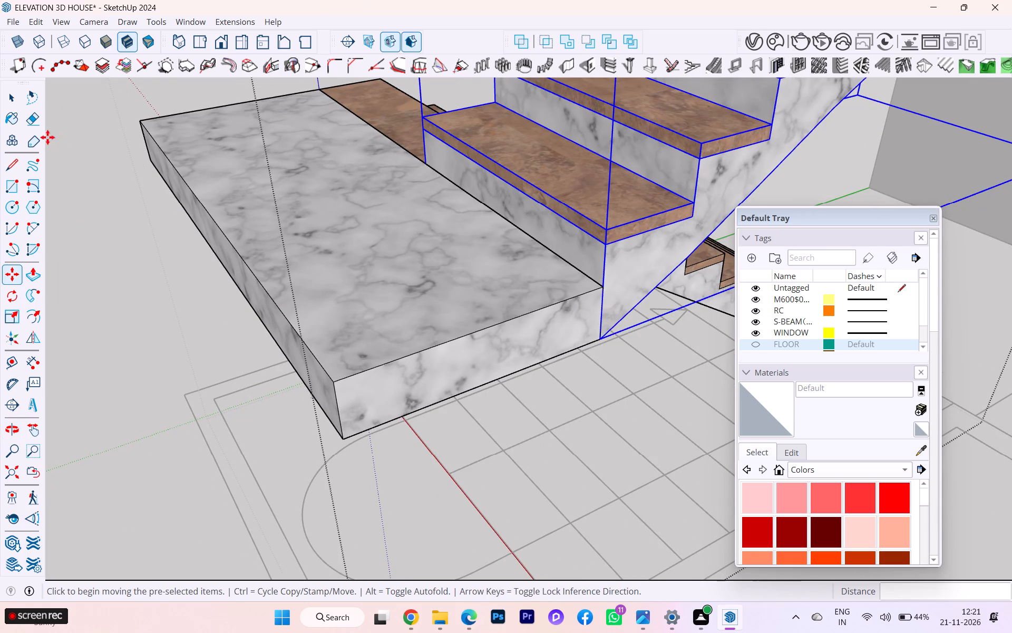
pyautogui.click(6, 100)
pyautogui.click(92, 219)
# Examine the joined staircase from several sides and from above in relation to the walls and floor plan.
pyautogui.scroll(-3, 323, 256)
pyautogui.scroll(2, 356, 265)
pyautogui.scroll(-3, 356, 265)
pyautogui.moveTo(167, 242); pyautogui.dragTo(254, 301, button='middle')
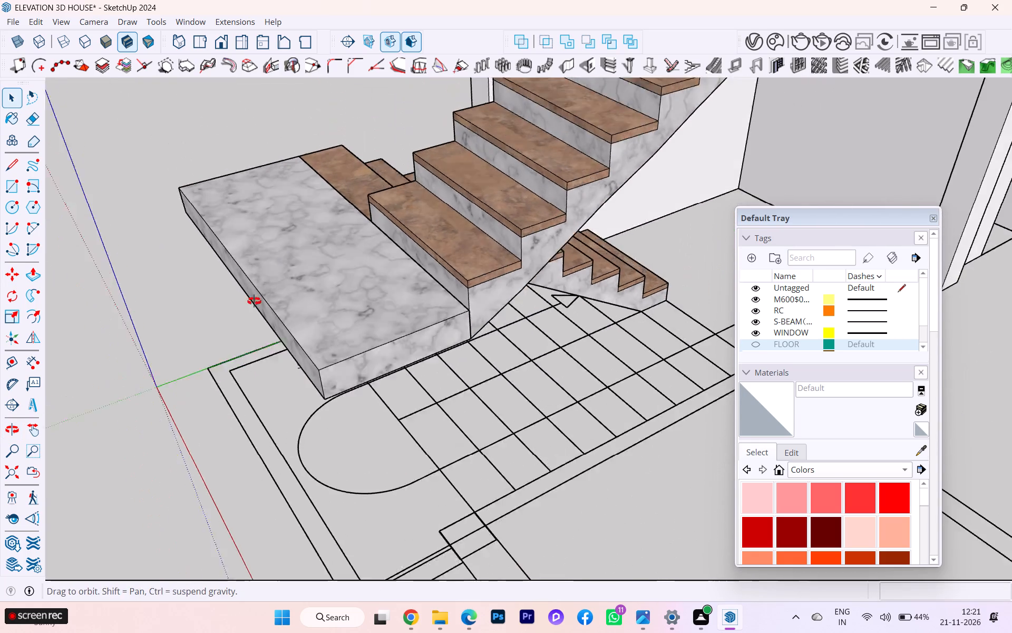
pyautogui.moveTo(254, 301); pyautogui.dragTo(393, 327, button='middle')
pyautogui.scroll(-7, 308, 262)
pyautogui.scroll(-1, 378, 272)
pyautogui.moveTo(330, 270); pyautogui.dragTo(196, 260, button='middle')
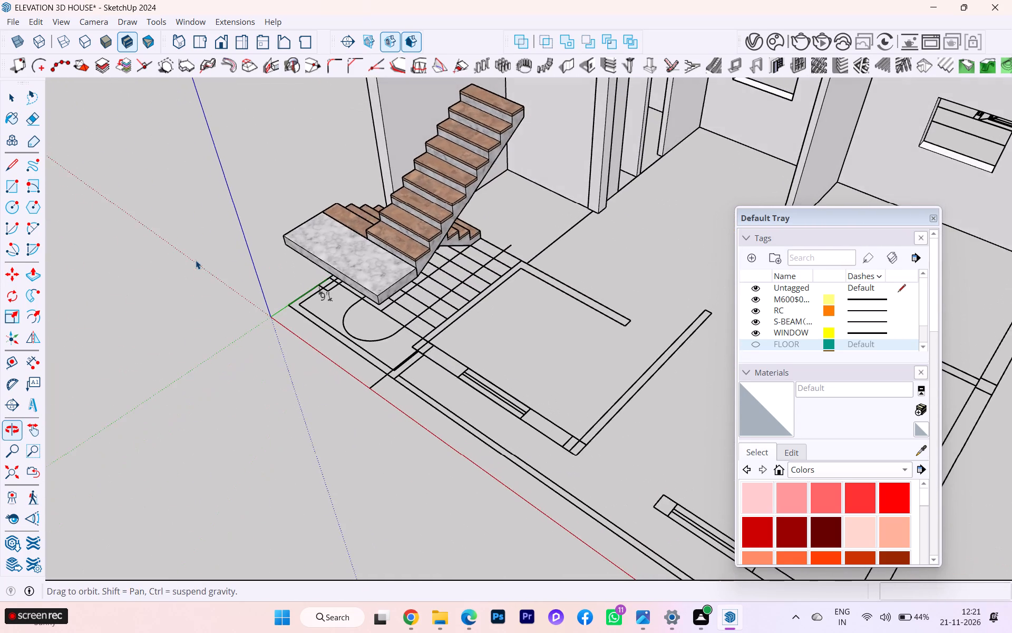
pyautogui.moveTo(480, 244); pyautogui.dragTo(239, 247, button='middle')
pyautogui.scroll(-1, 454, 248)
pyautogui.scroll(6, 520, 197)
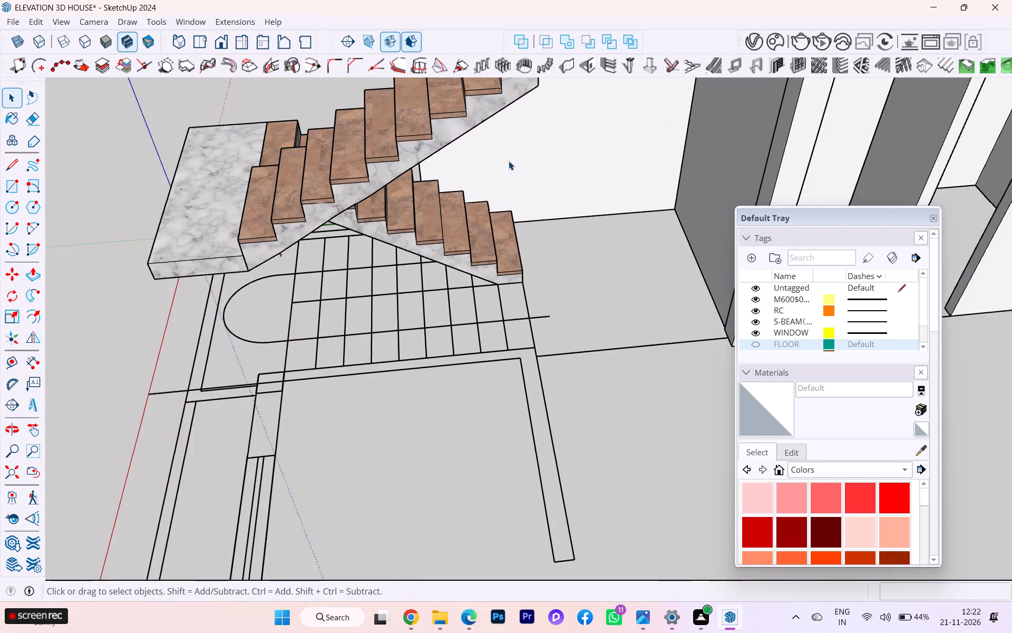
pyautogui.scroll(-2, 499, 170)
pyautogui.moveTo(492, 173); pyautogui.dragTo(261, 226, button='middle')
pyautogui.scroll(-2, 341, 238)
pyautogui.scroll(1, 334, 244)
pyautogui.scroll(-2, 332, 246)
pyautogui.scroll(1, 317, 250)
pyautogui.scroll(-9, 351, 233)
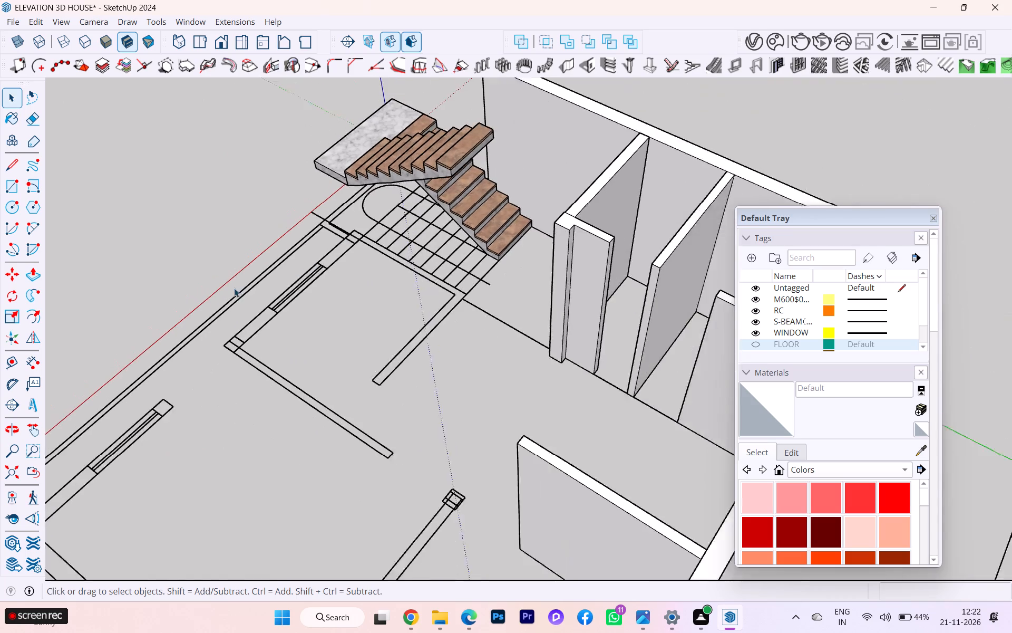
pyautogui.scroll(-2, 234, 288)
pyautogui.scroll(5, 388, 181)
pyautogui.scroll(-2, 357, 141)
pyautogui.scroll(12, 357, 141)
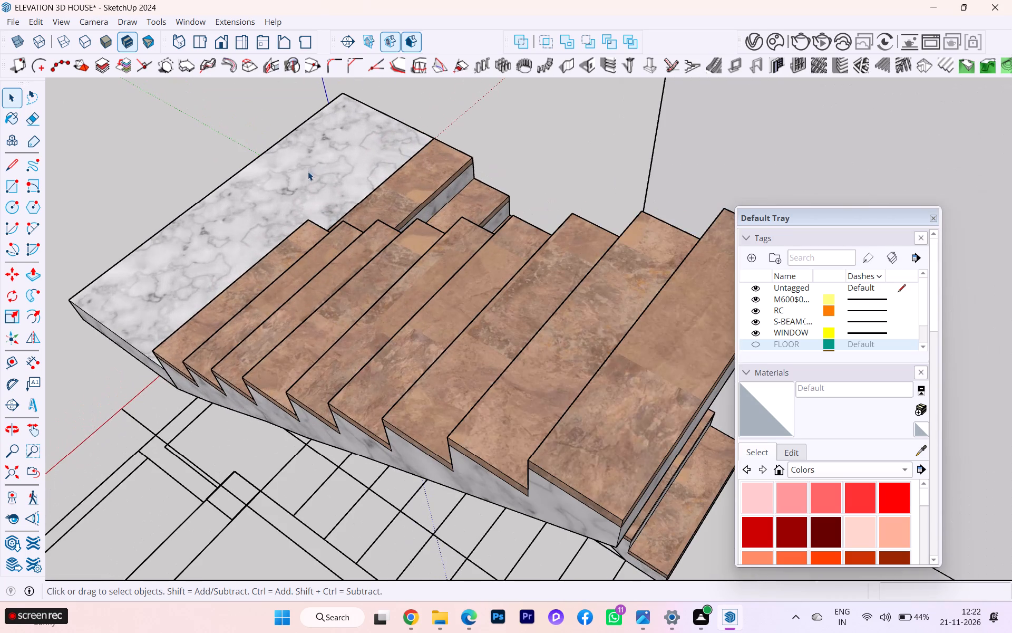
# Inside the staircase group, paint the landing's top face with the brown stone material sampled from the adjoining tread.
pyautogui.click(297, 183)
pyautogui.doubleClick(294, 190)
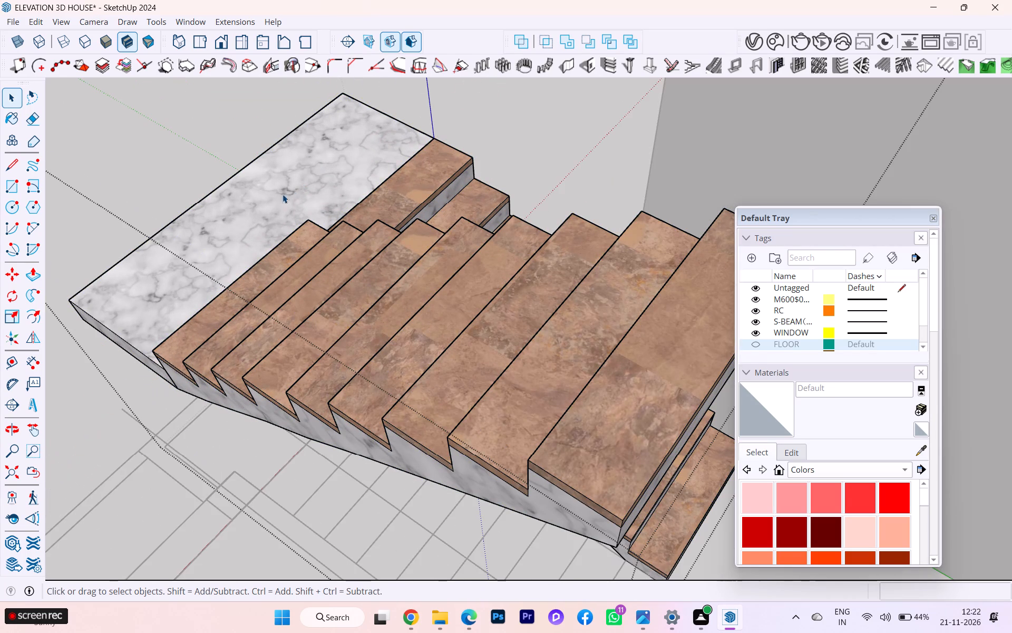
pyautogui.click(276, 197)
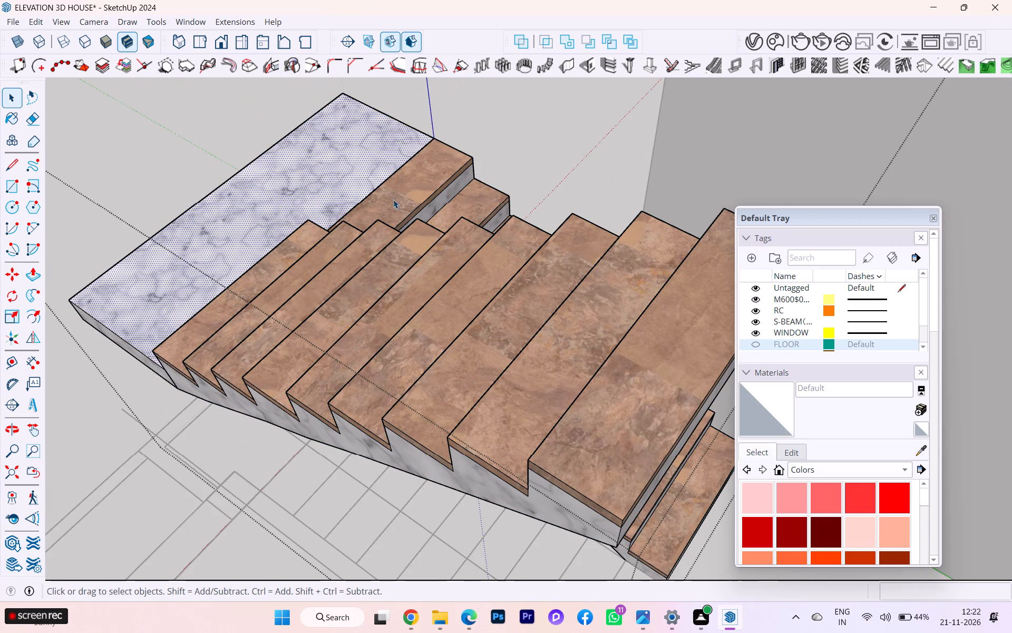
pyautogui.scroll(3, 816, 374)
pyautogui.click(918, 437)
pyautogui.click(919, 450)
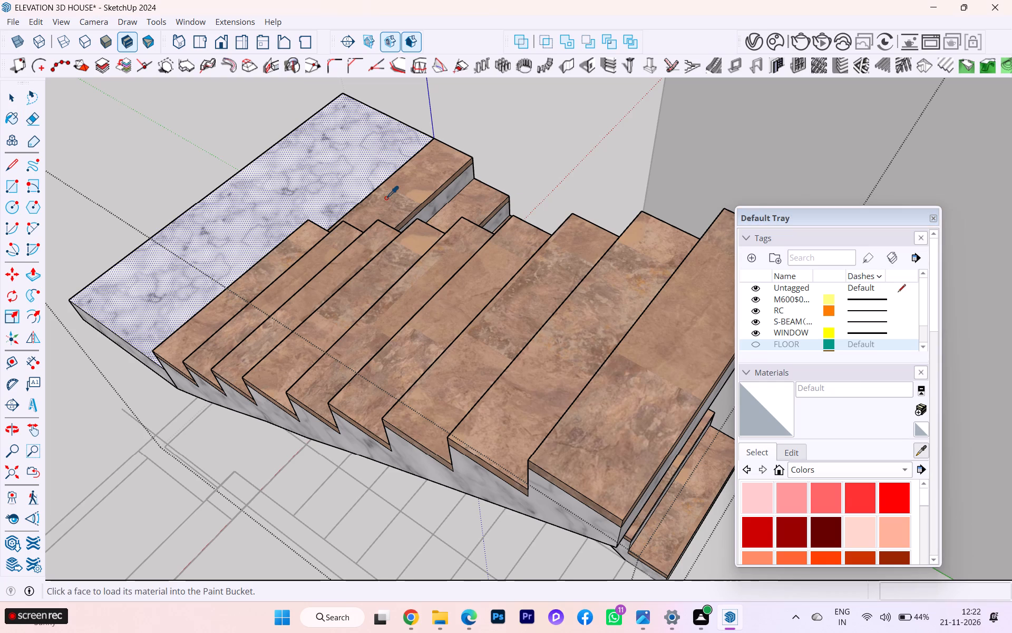
pyautogui.click(386, 198)
pyautogui.click(325, 181)
pyautogui.scroll(-3, 288, 178)
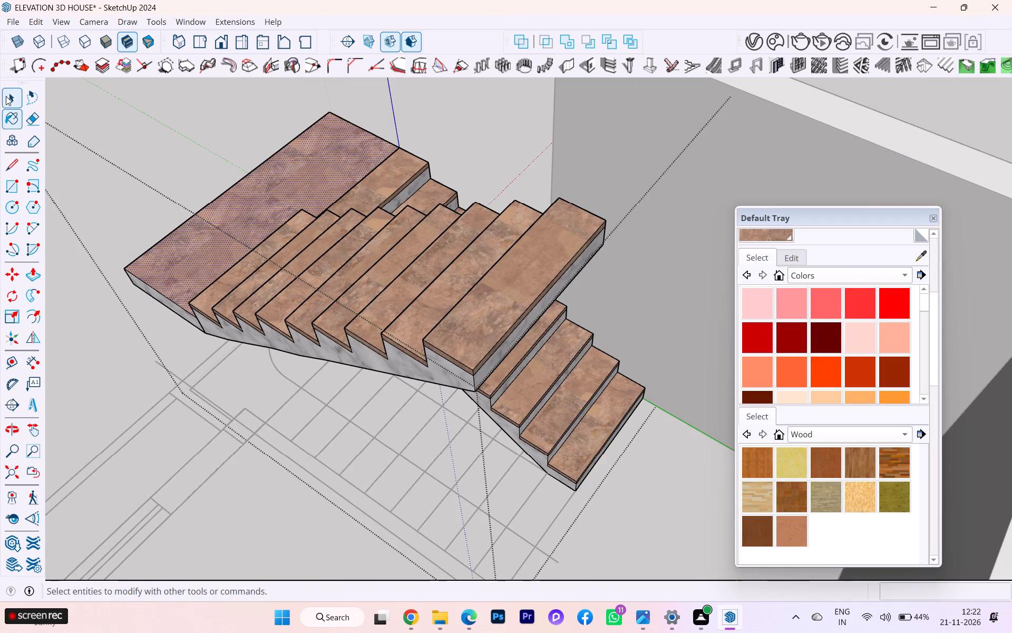
pyautogui.click(6, 96)
pyautogui.click(114, 173)
# Leave the staircase group and examine the finished landing and both flights from all sides against the surrounding walls.
pyautogui.scroll(-4, 161, 155)
pyautogui.moveTo(162, 155); pyautogui.dragTo(394, 116, button='middle')
pyautogui.scroll(-1, 515, 159)
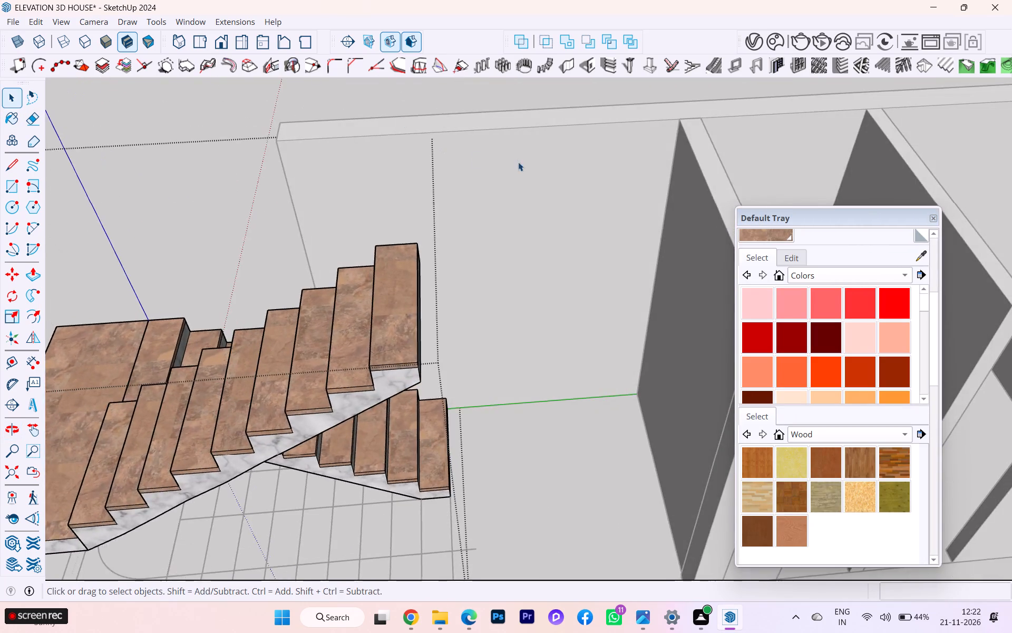
pyautogui.scroll(-3, 518, 162)
pyautogui.scroll(15, 238, 258)
pyautogui.scroll(-1, 266, 312)
pyautogui.moveTo(268, 313); pyautogui.dragTo(401, 284, button='middle')
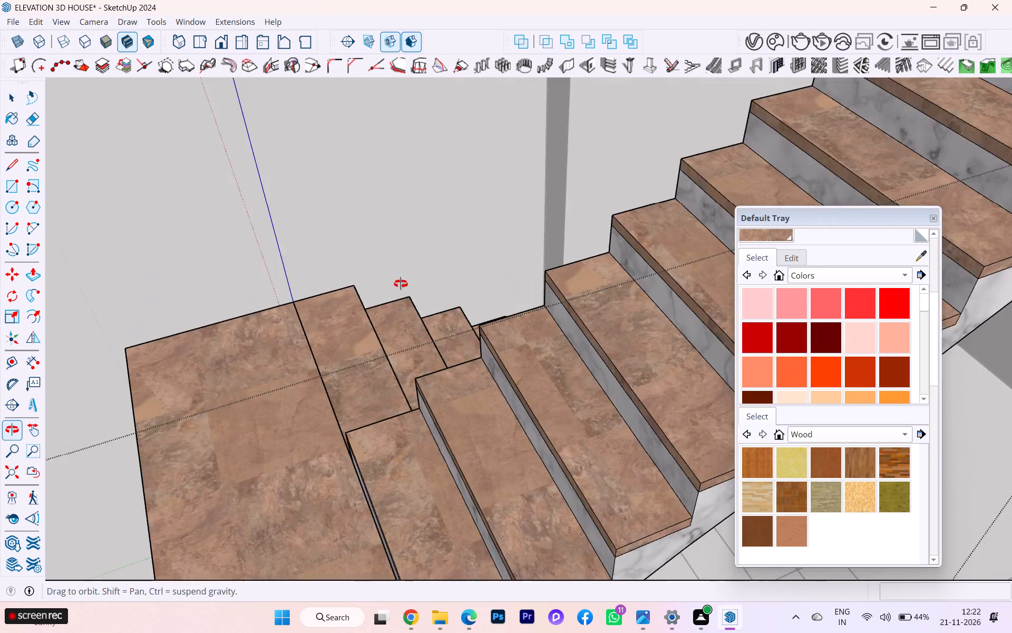
pyautogui.moveTo(401, 284); pyautogui.dragTo(425, 259, button='middle')
pyautogui.scroll(3, 408, 263)
pyautogui.scroll(-7, 239, 242)
pyautogui.scroll(1, 220, 199)
pyautogui.scroll(-2, 220, 199)
pyautogui.scroll(1, 220, 199)
pyautogui.scroll(-1, 411, 237)
pyautogui.moveTo(408, 238); pyautogui.dragTo(150, 226, button='middle')
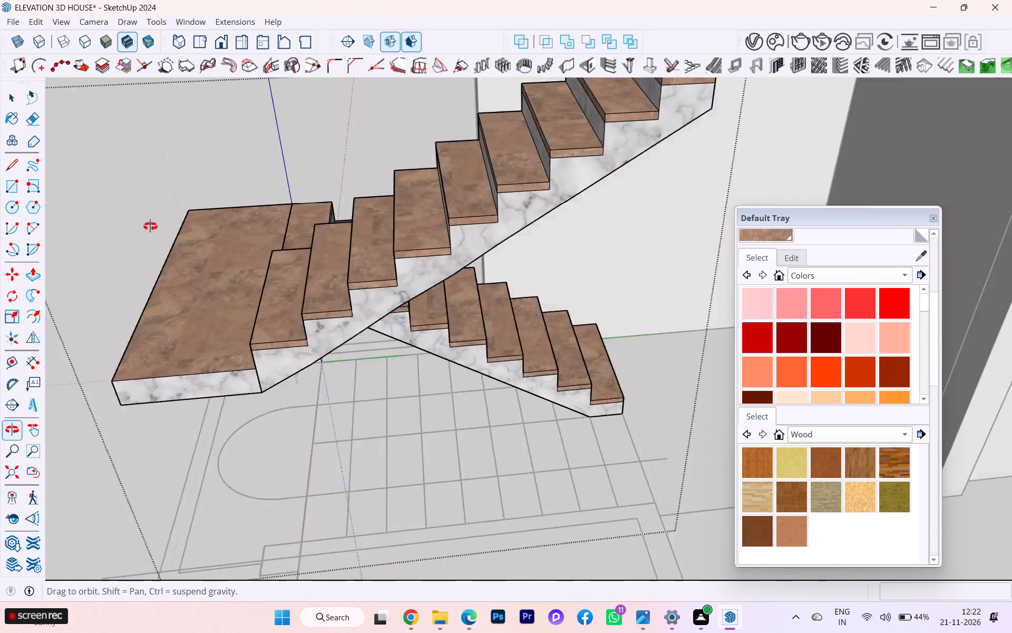
pyautogui.moveTo(150, 226); pyautogui.dragTo(143, 226, button='middle')
pyautogui.scroll(-3, 300, 246)
pyautogui.scroll(-6, 404, 265)
pyautogui.click(85, 242)
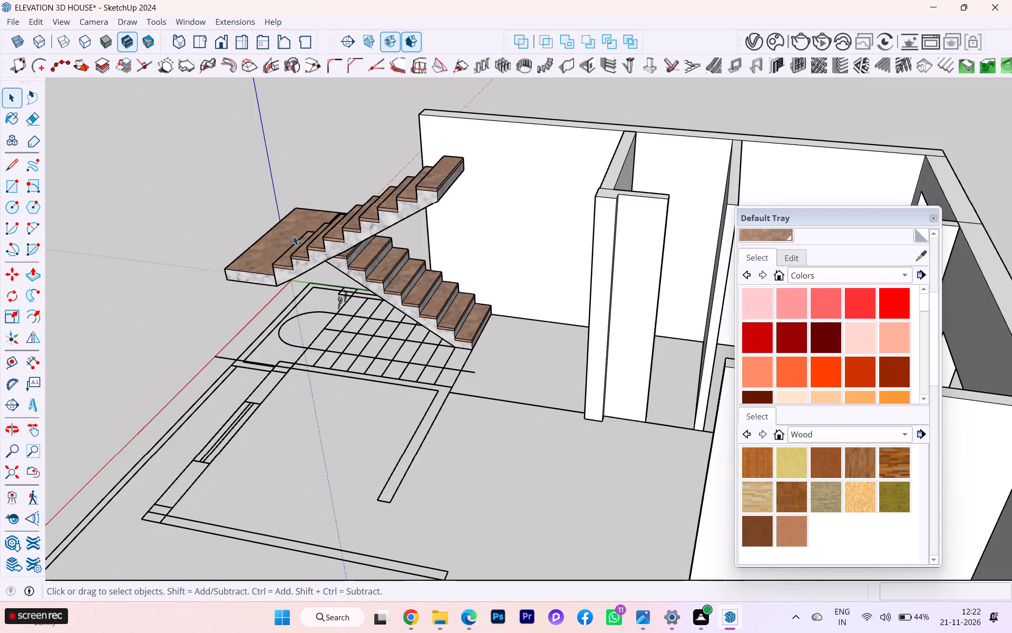
pyautogui.scroll(2, 421, 188)
pyautogui.scroll(-1, 424, 188)
pyautogui.scroll(7, 424, 188)
pyautogui.scroll(-4, 194, 238)
pyautogui.moveTo(172, 246); pyautogui.dragTo(440, 262, button='middle')
pyautogui.scroll(-6, 460, 246)
pyautogui.scroll(7, 176, 333)
pyautogui.scroll(-1, 269, 420)
pyautogui.moveTo(267, 417); pyautogui.dragTo(293, 452, button='middle')
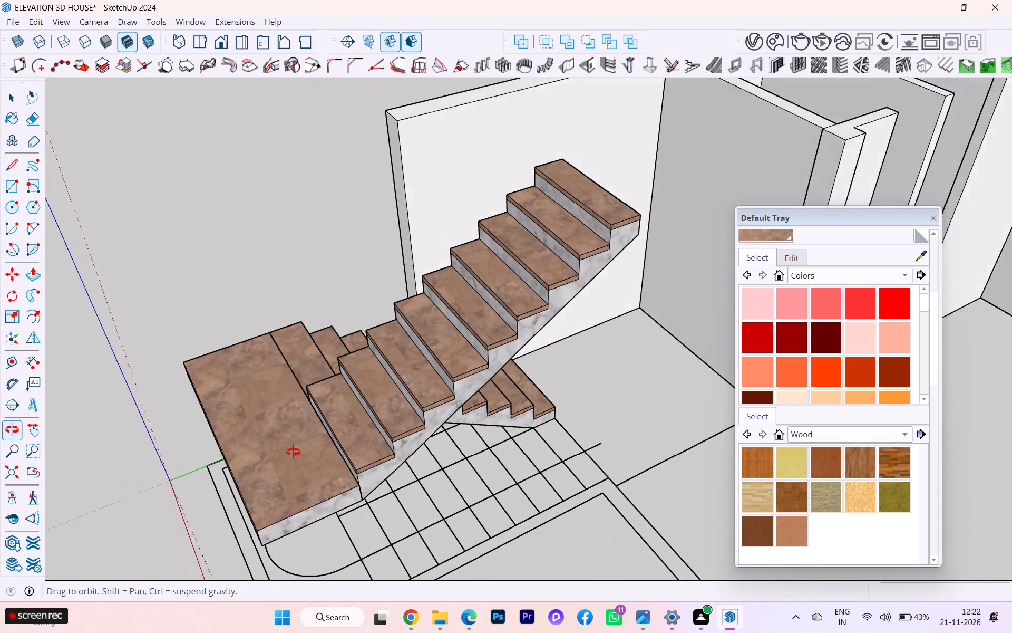
pyautogui.moveTo(293, 452); pyautogui.dragTo(568, 405, button='middle')
pyautogui.scroll(-1, 251, 366)
pyautogui.scroll(3, 251, 366)
pyautogui.scroll(-5, 124, 420)
pyautogui.scroll(2, 143, 350)
pyautogui.scroll(-2, 151, 316)
pyautogui.moveTo(149, 329); pyautogui.dragTo(149, 331, button='middle')
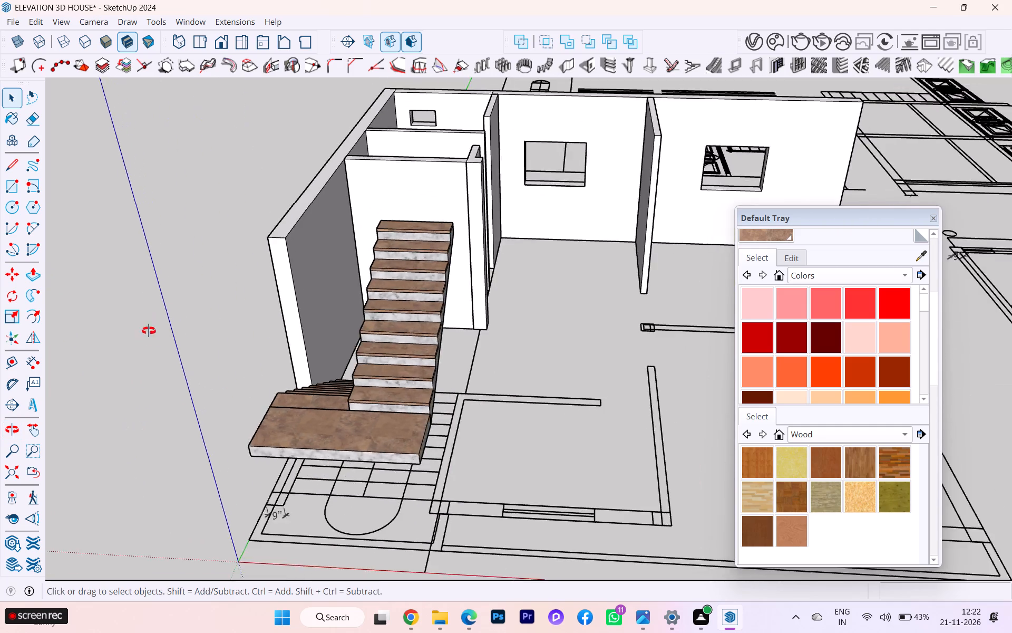
pyautogui.moveTo(149, 331); pyautogui.dragTo(528, 319, button='middle')
pyautogui.scroll(-2, 283, 316)
pyautogui.scroll(2, 273, 313)
pyautogui.scroll(2, 668, 436)
pyautogui.scroll(-1, 668, 436)
pyautogui.scroll(5, 668, 436)
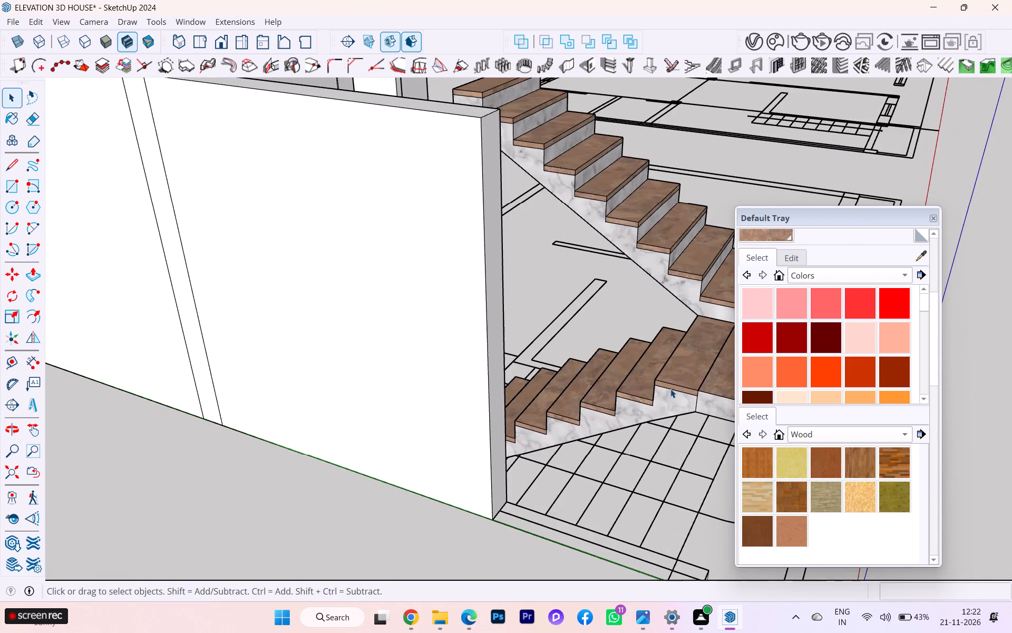
# Examine the junction between the landing and both stair flights up close from several sides.
pyautogui.scroll(10, 695, 402)
pyautogui.scroll(-1, 697, 387)
pyautogui.scroll(3, 697, 387)
pyautogui.scroll(-2, 697, 387)
pyautogui.scroll(2, 697, 387)
pyautogui.scroll(-4, 616, 367)
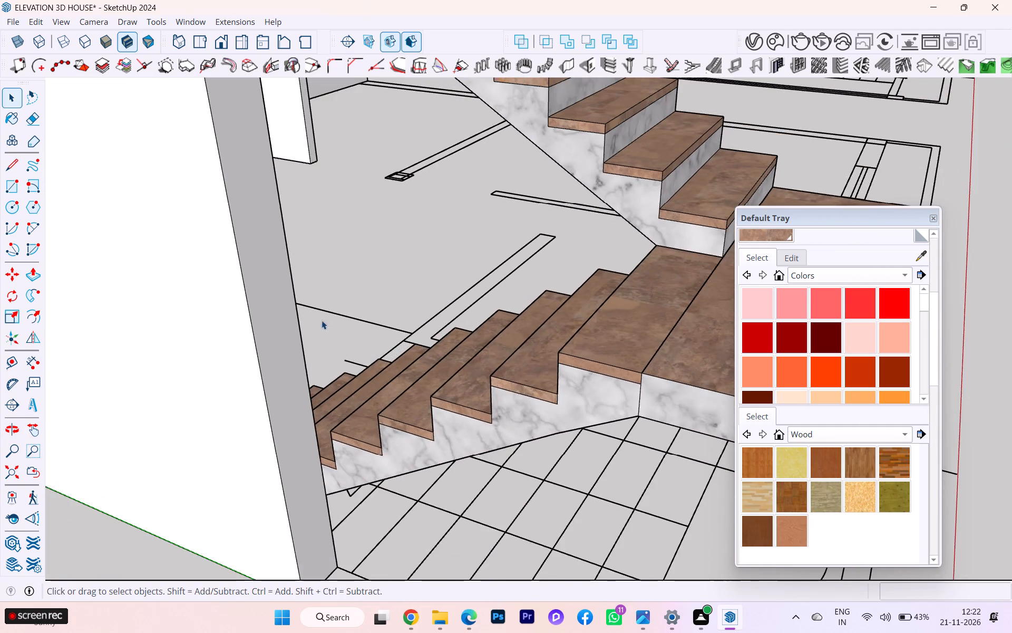
pyautogui.scroll(-2, 306, 310)
pyautogui.scroll(2, 306, 310)
pyautogui.scroll(-4, 301, 312)
pyautogui.scroll(8, 530, 287)
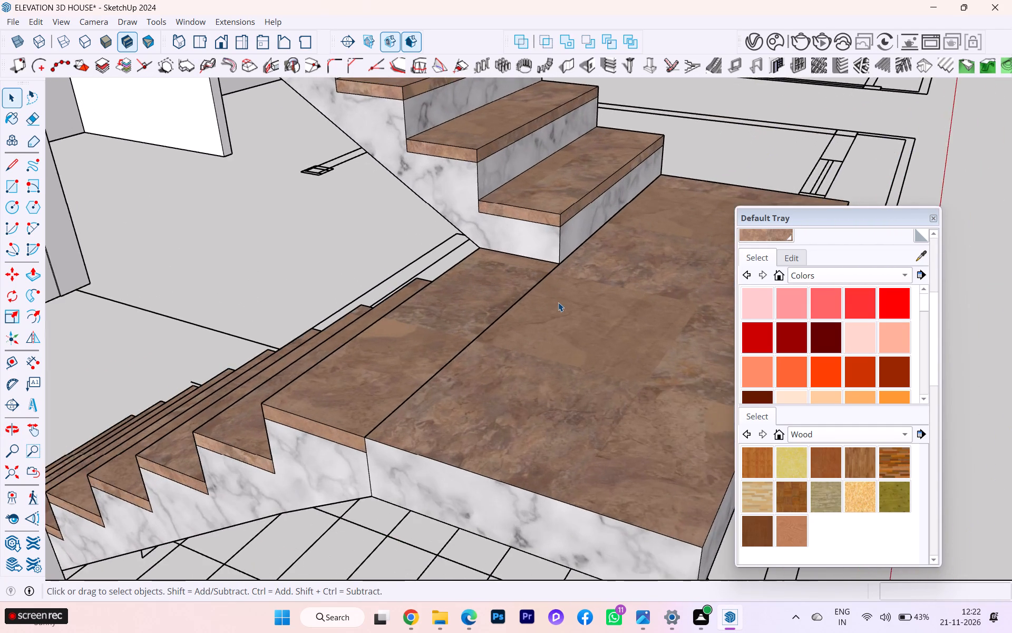
pyautogui.scroll(3, 543, 292)
pyautogui.scroll(-1, 514, 291)
pyautogui.scroll(1, 505, 291)
pyautogui.scroll(-2, 469, 296)
pyautogui.scroll(1, 466, 297)
pyautogui.scroll(-4, 463, 297)
pyautogui.scroll(5, 374, 382)
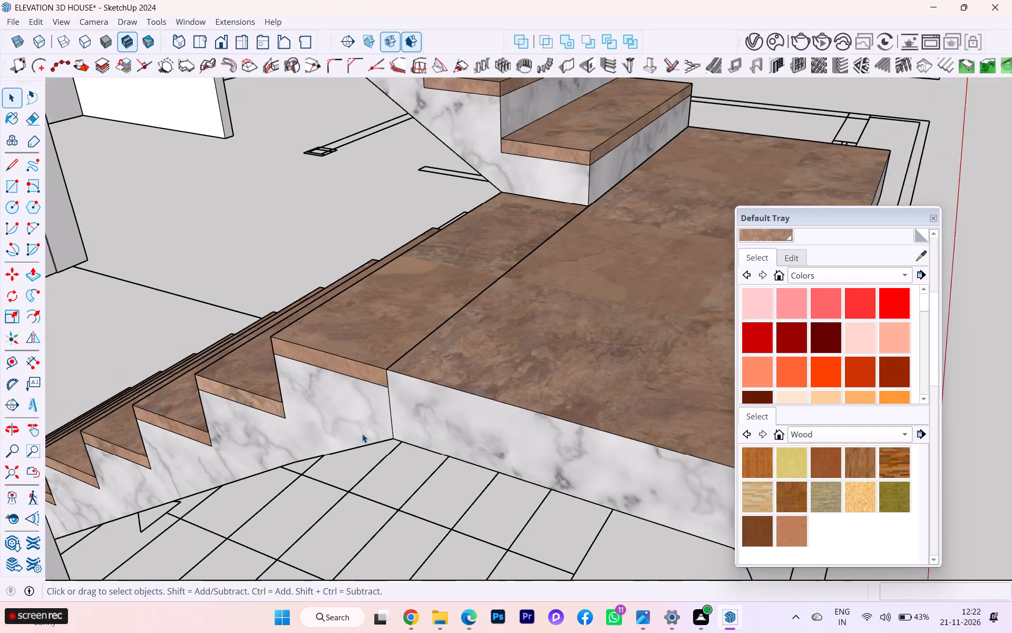
pyautogui.scroll(1, 362, 434)
pyautogui.scroll(4, 400, 459)
pyautogui.scroll(-4, 425, 409)
pyautogui.scroll(2, 432, 315)
pyautogui.scroll(-2, 432, 315)
pyautogui.scroll(3, 432, 315)
pyautogui.scroll(-1, 432, 315)
pyautogui.scroll(2, 432, 315)
pyautogui.scroll(-3, 431, 315)
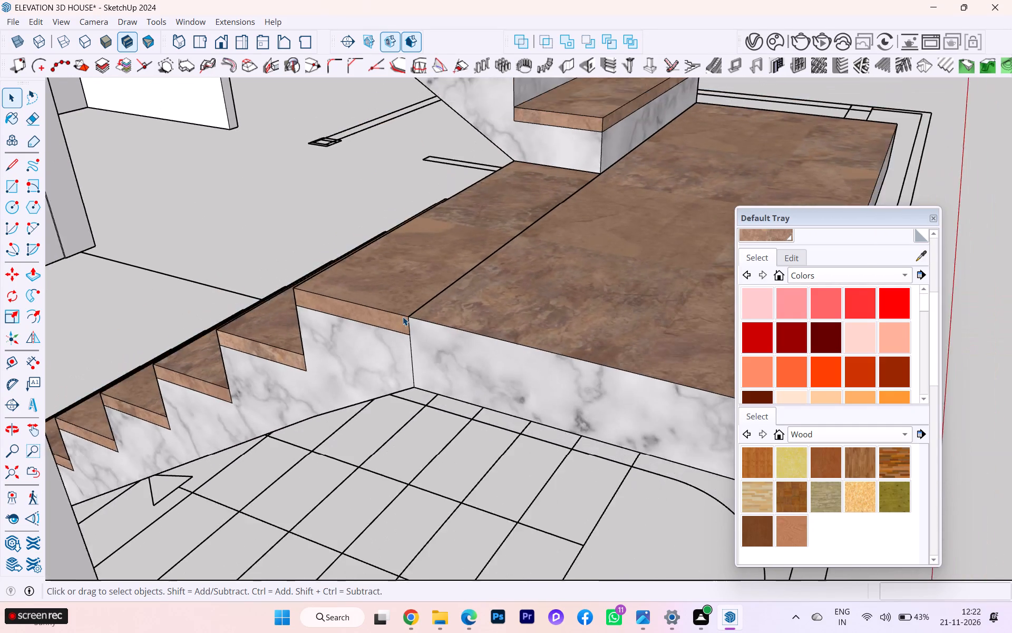
pyautogui.moveTo(403, 316); pyautogui.dragTo(694, 337, button='middle')
pyautogui.scroll(3, 427, 319)
pyautogui.scroll(-5, 288, 309)
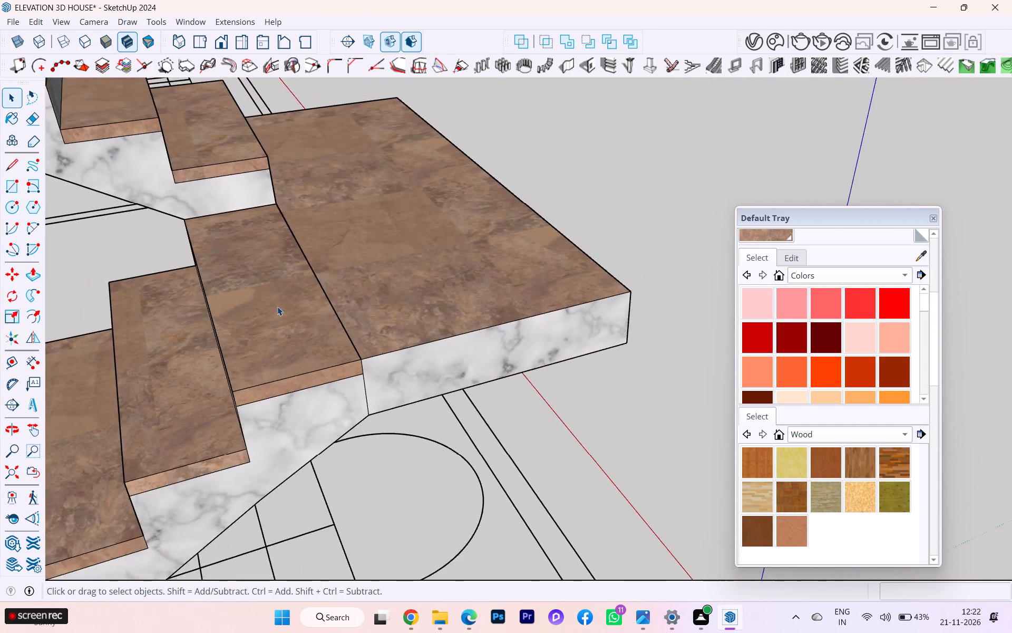
pyautogui.moveTo(278, 305); pyautogui.dragTo(305, 309, button='middle')
pyautogui.scroll(-8, 323, 304)
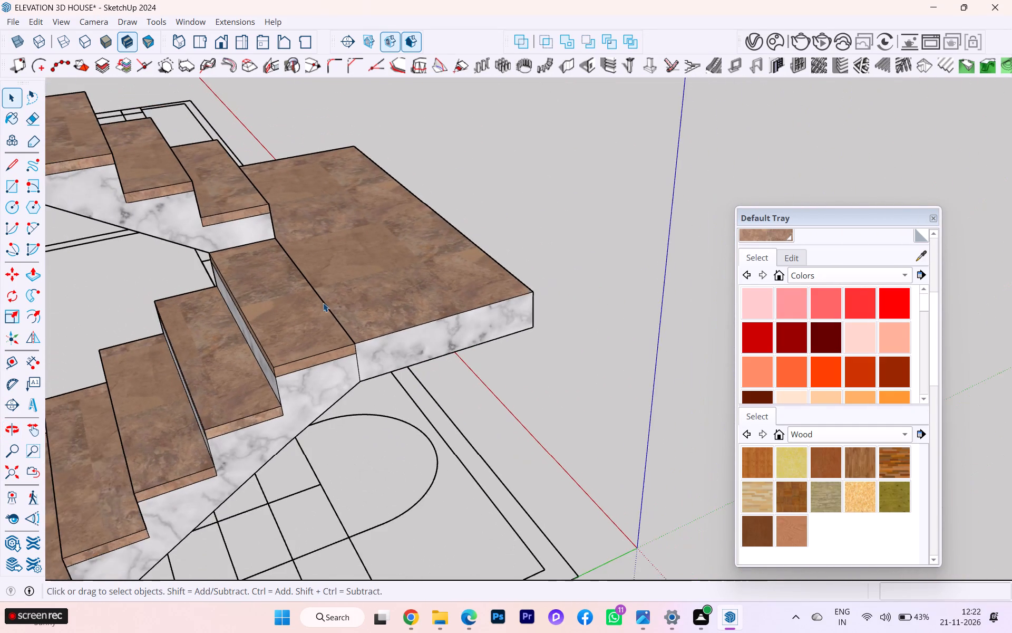
# Inside the staircase group, raise the landing's top face by 6 1/4" with Push/Pull.
pyautogui.scroll(1, 355, 306)
pyautogui.click(386, 351)
pyautogui.doubleClick(384, 359)
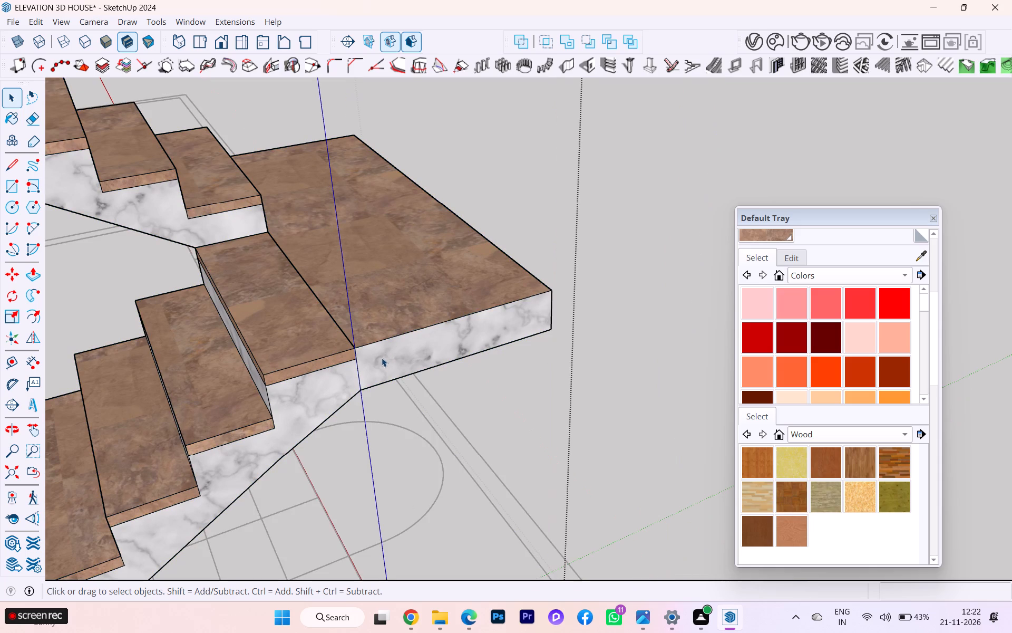
pyautogui.click(377, 354)
pyautogui.tripleClick(377, 354)
pyautogui.tripleClick(377, 354)
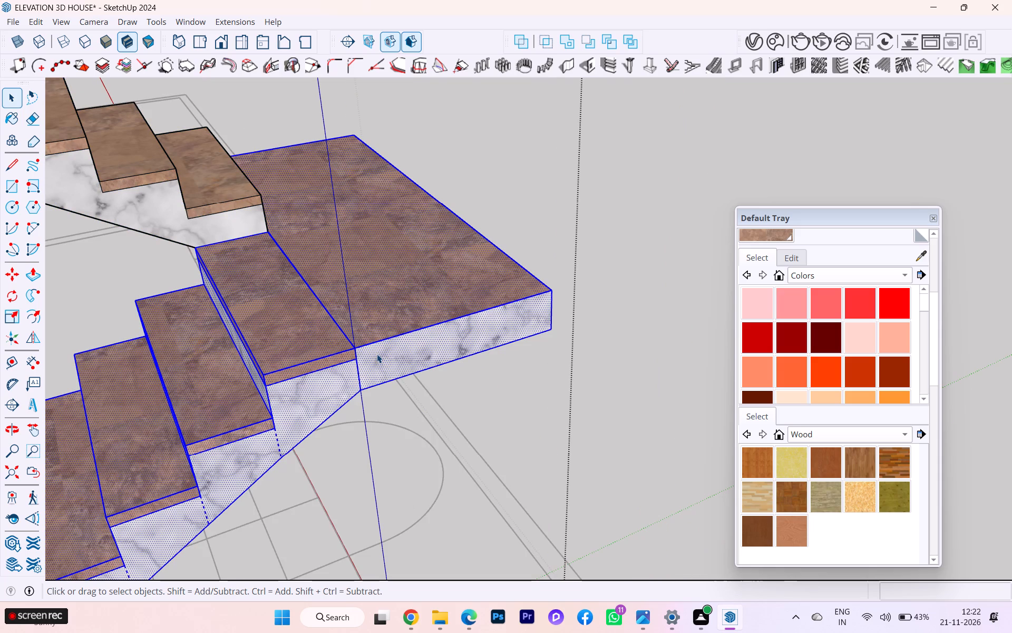
pyautogui.doubleClick(391, 323)
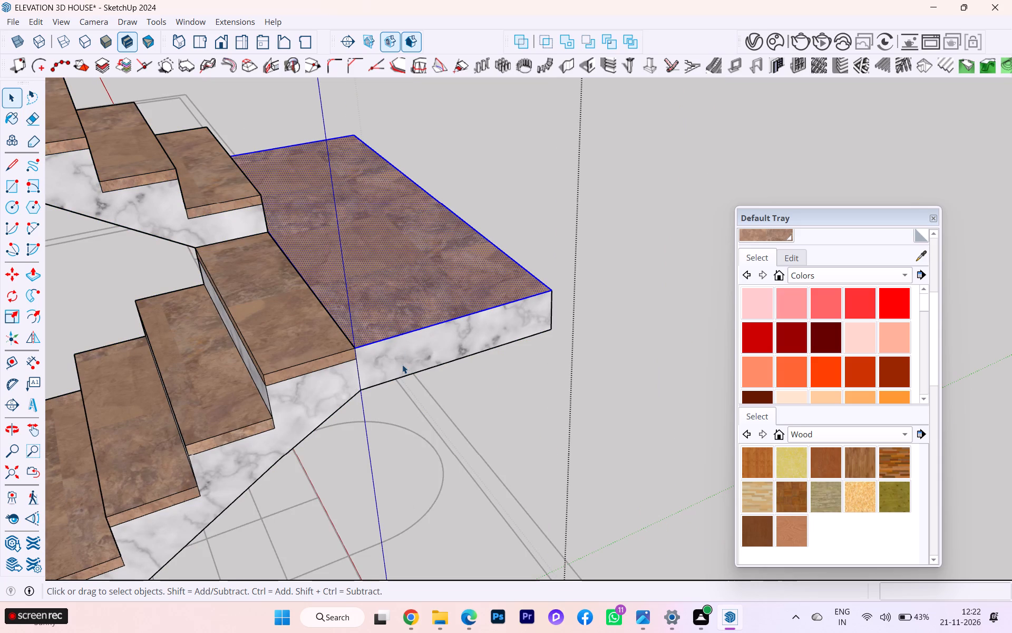
pyautogui.doubleClick(402, 365)
pyautogui.moveTo(424, 342); pyautogui.dragTo(171, 346, button='middle')
pyautogui.scroll(-1, 408, 346)
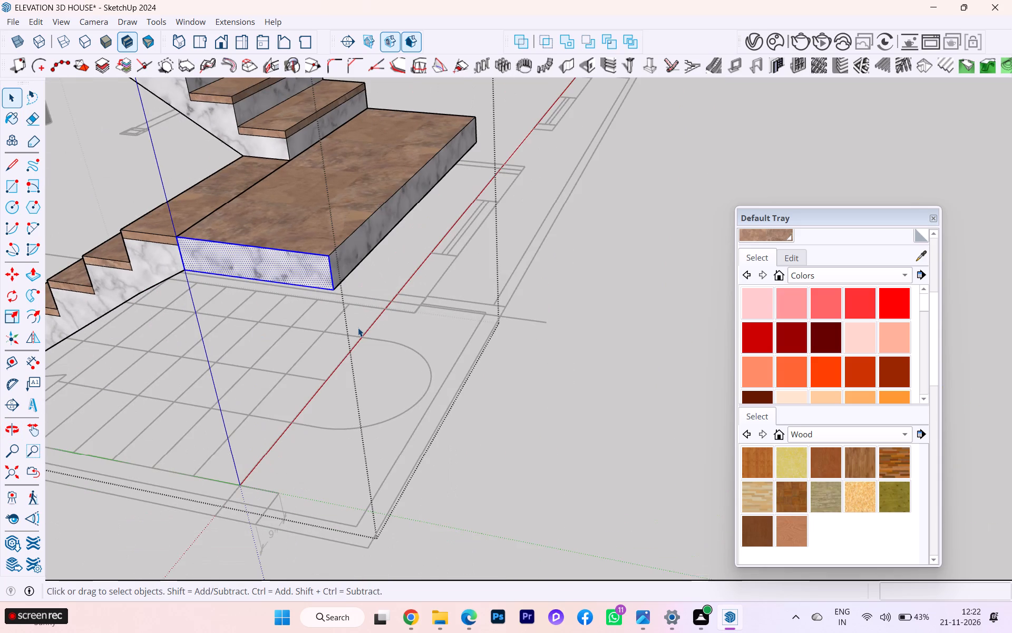
pyautogui.scroll(-1, 358, 328)
pyautogui.scroll(1, 359, 328)
pyautogui.scroll(-3, 364, 329)
pyautogui.click(294, 250)
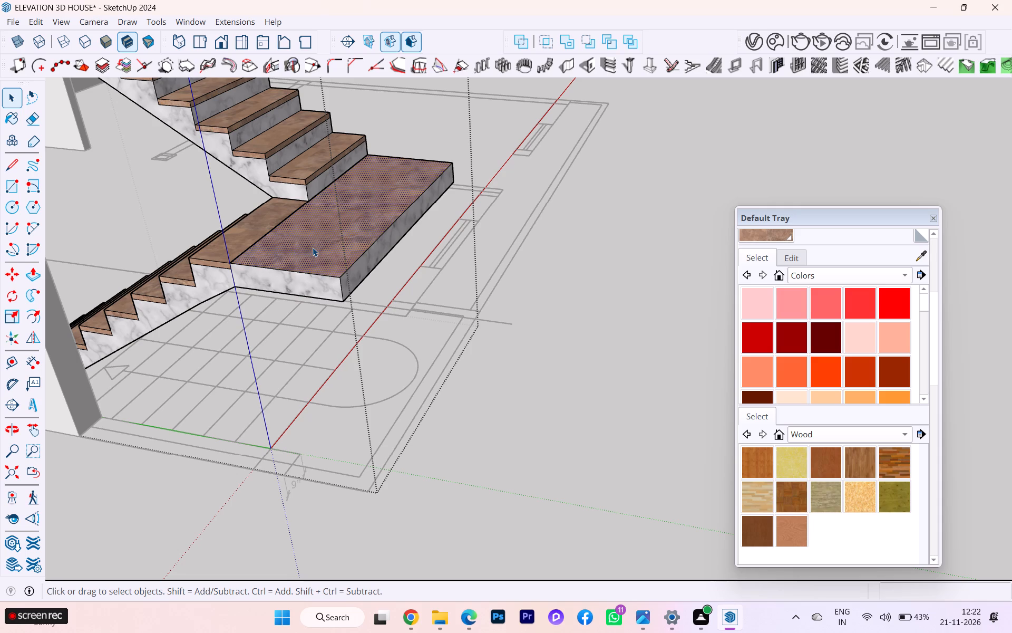
pyautogui.press('p')
pyautogui.press('Return')
pyautogui.click(313, 247)
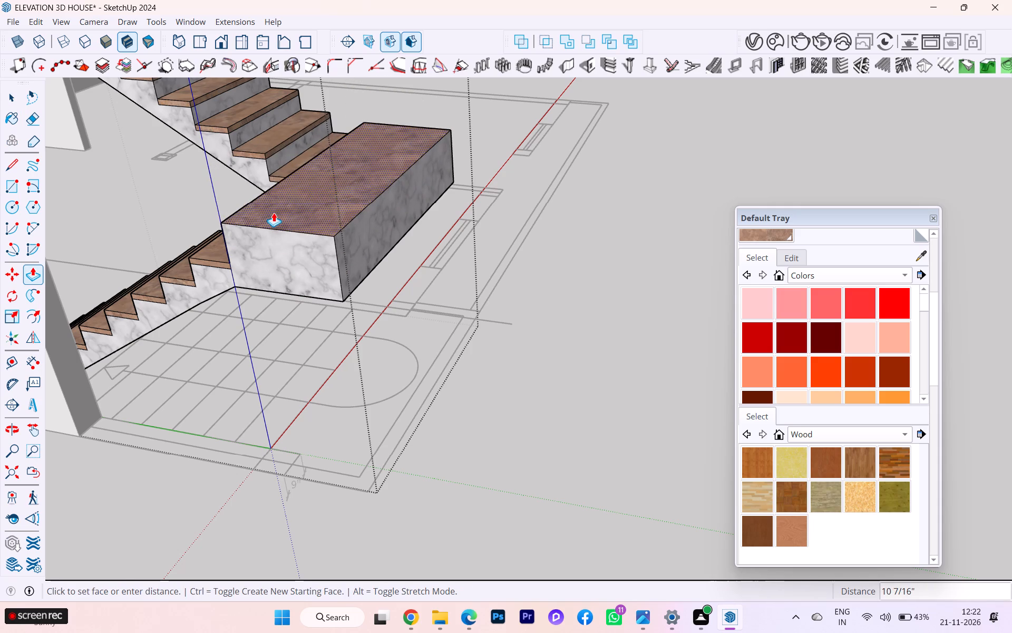
pyautogui.click(280, 228)
# Fine-tune the landing's top face by about 1/16" with Push/Pull against the upper flight's lowest step, and leave the staircase group.
pyautogui.moveTo(295, 241); pyautogui.dragTo(536, 280, button='middle')
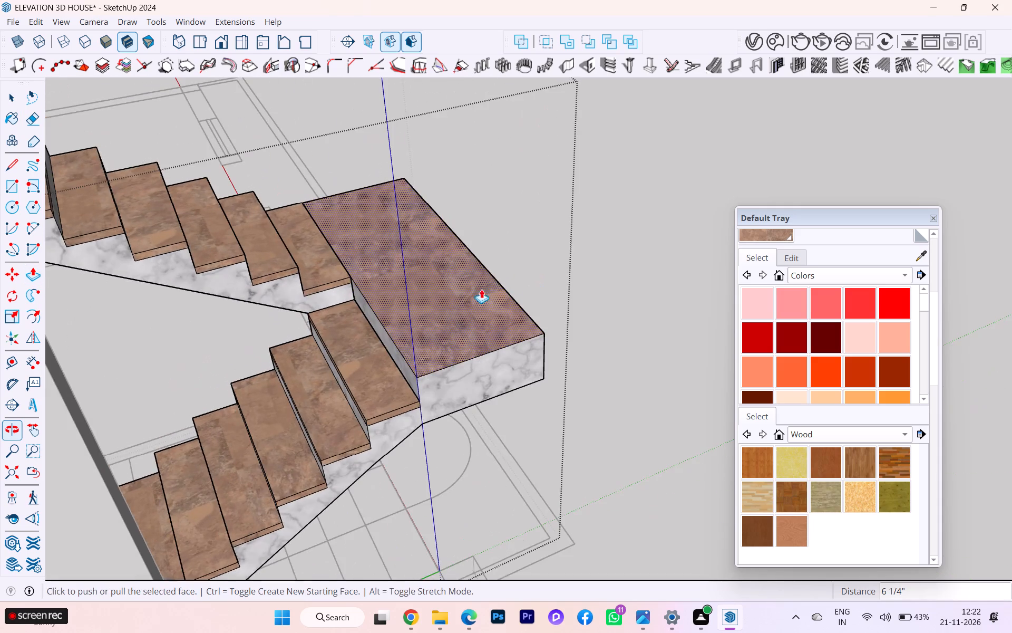
pyautogui.scroll(5, 388, 338)
pyautogui.scroll(-3, 391, 332)
pyautogui.scroll(1, 391, 332)
pyautogui.click(383, 324)
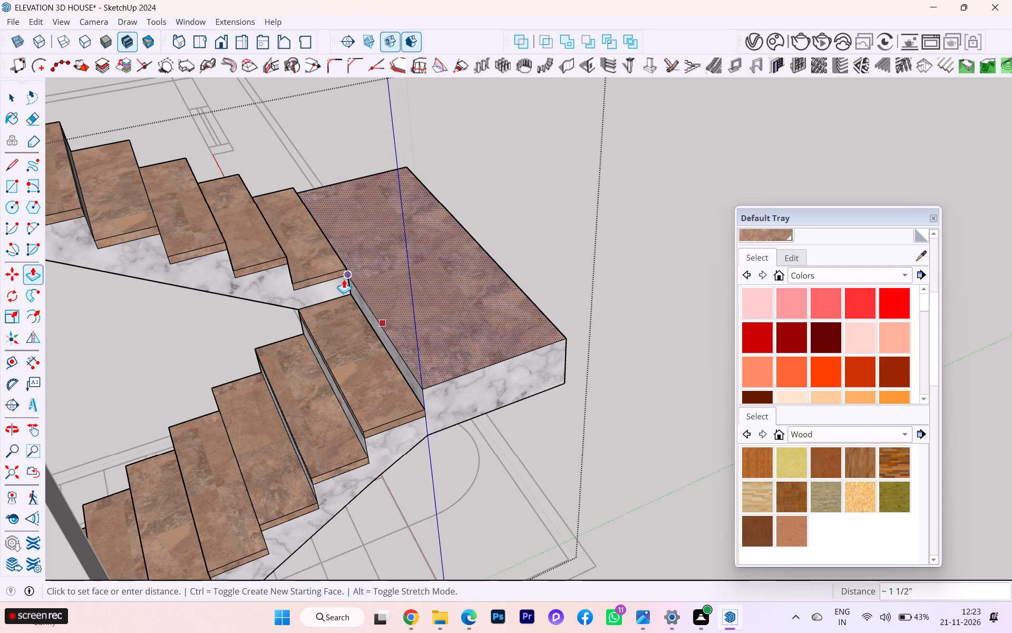
pyautogui.click(332, 276)
pyautogui.scroll(6, 339, 333)
pyautogui.scroll(-2, 367, 326)
pyautogui.moveTo(375, 329); pyautogui.dragTo(507, 330, button='middle')
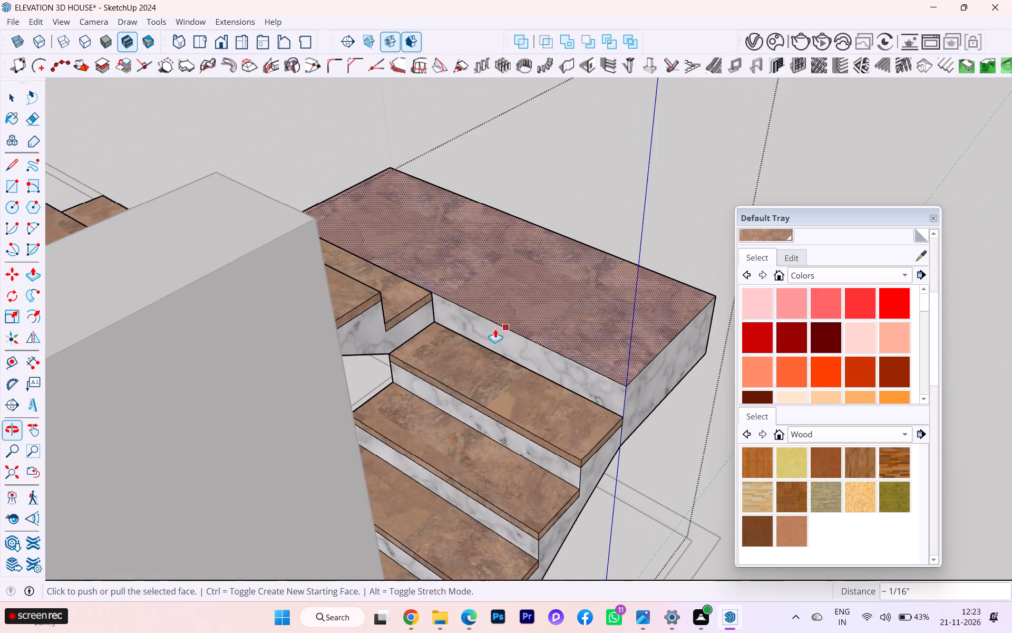
pyautogui.scroll(-7, 419, 319)
pyautogui.moveTo(497, 334); pyautogui.dragTo(207, 341, button='middle')
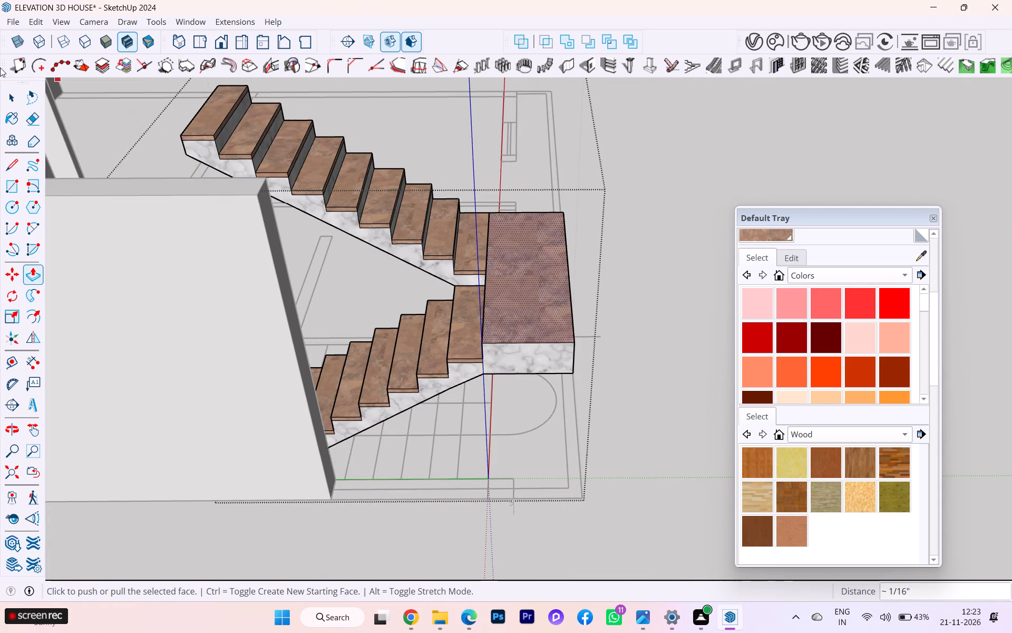
pyautogui.click(4, 96)
pyautogui.click(606, 263)
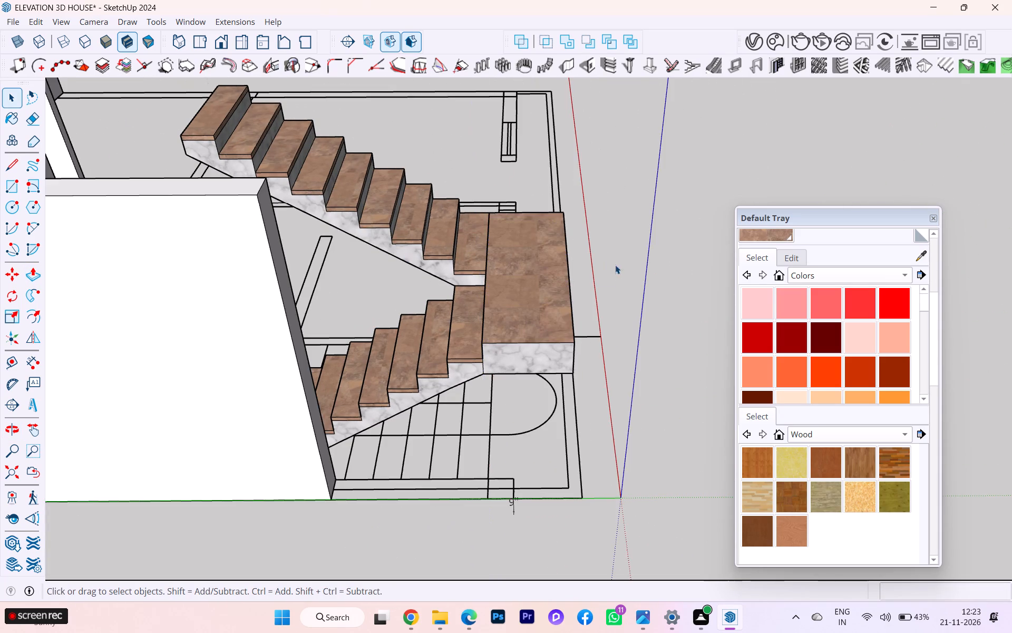
# Examine the thickened landing and both flights from several sides in relation to the walls and floor plan.
pyautogui.scroll(6, 507, 279)
pyautogui.scroll(-1, 499, 283)
pyautogui.moveTo(497, 284); pyautogui.dragTo(541, 149, button='middle')
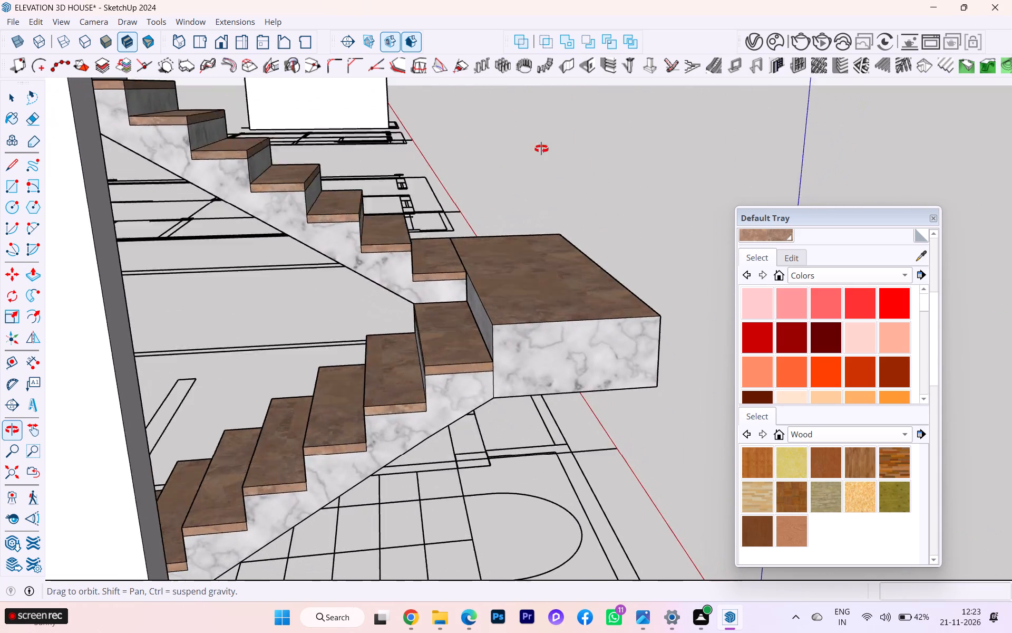
pyautogui.moveTo(541, 149); pyautogui.dragTo(297, 169, button='middle')
pyautogui.scroll(-3, 402, 195)
pyautogui.moveTo(588, 216); pyautogui.dragTo(321, 342, button='middle')
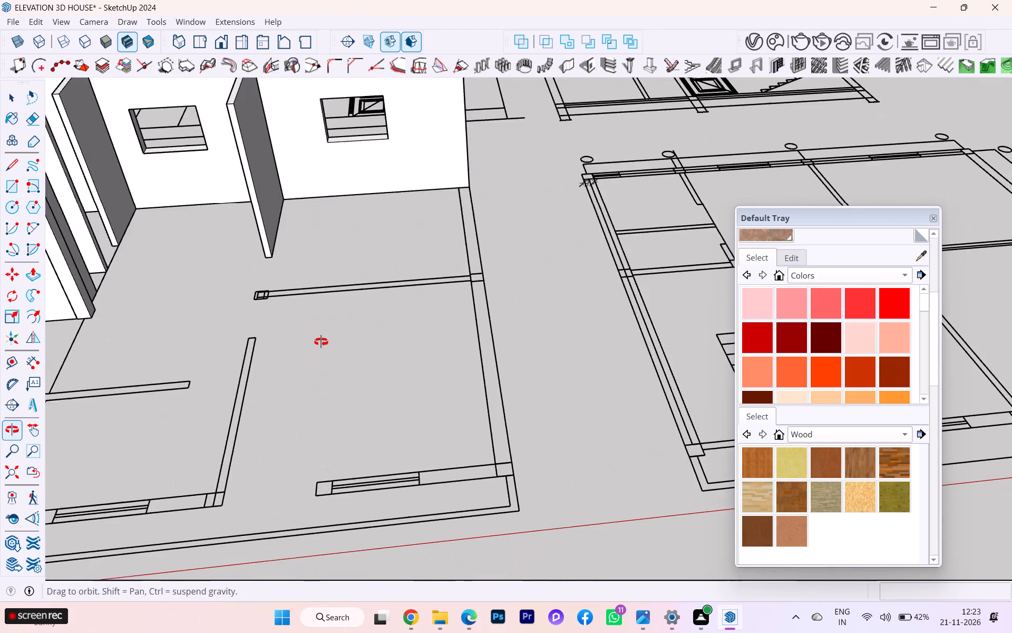
pyautogui.moveTo(321, 342); pyautogui.dragTo(320, 342, button='middle')
pyautogui.scroll(-1, 321, 343)
pyautogui.scroll(1, 430, 306)
pyautogui.scroll(-7, 725, 250)
pyautogui.scroll(5, 228, 296)
pyautogui.scroll(-1, 425, 301)
pyautogui.moveTo(391, 316); pyautogui.dragTo(263, 335, button='middle')
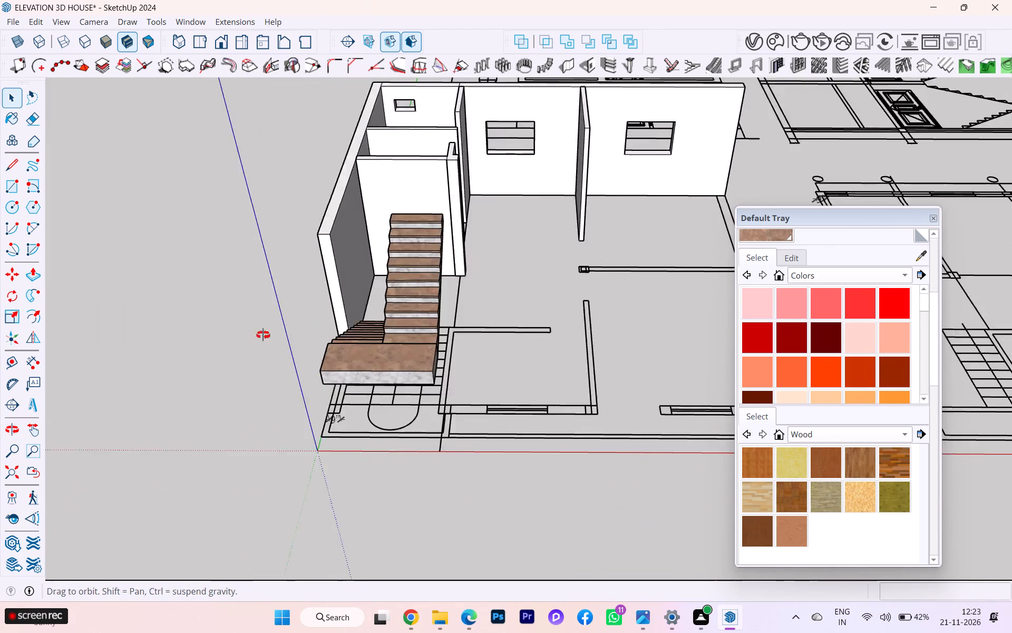
pyautogui.moveTo(263, 335); pyautogui.dragTo(189, 337, button='middle')
pyautogui.scroll(5, 346, 252)
# Inside the staircase group, move the upper flight up about 6 5/16" along the landing's corner edge, and leave the group.
pyautogui.click(382, 272)
pyautogui.doubleClick(388, 284)
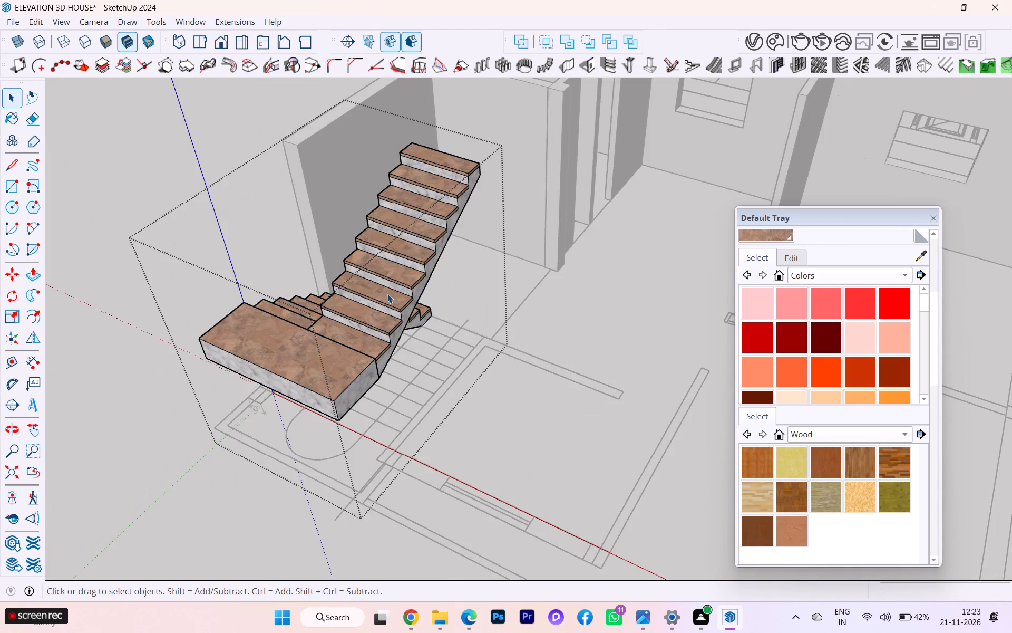
pyautogui.click(387, 294)
pyautogui.scroll(3, 391, 311)
pyautogui.moveTo(382, 330); pyautogui.dragTo(240, 323, button='middle')
pyautogui.scroll(2, 223, 295)
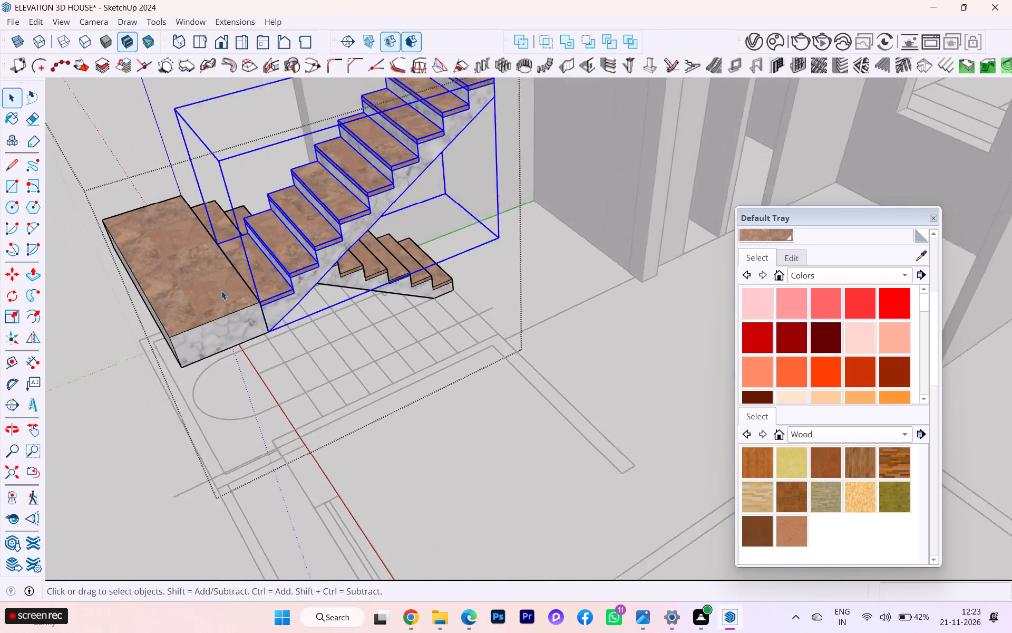
pyautogui.scroll(4, 221, 291)
pyautogui.click(10, 268)
pyautogui.scroll(2, 318, 337)
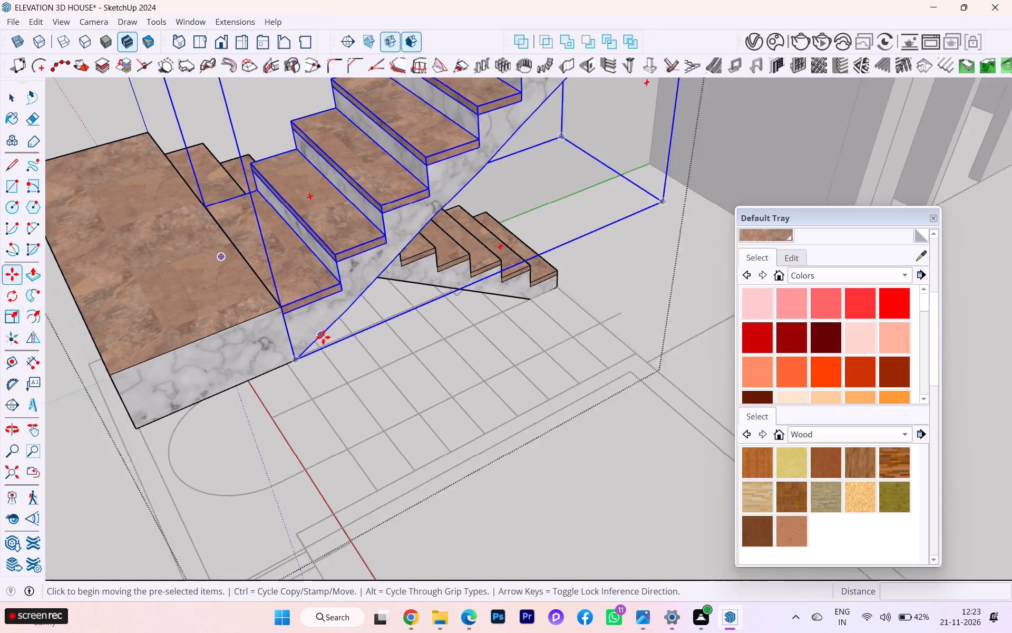
pyautogui.scroll(3, 323, 337)
pyautogui.scroll(-3, 330, 323)
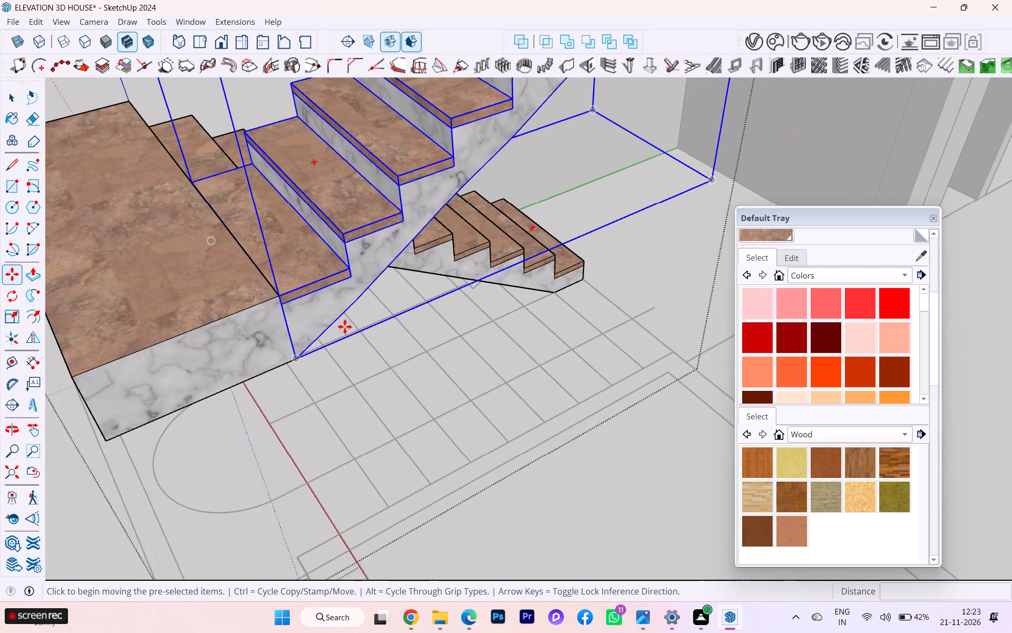
pyautogui.scroll(-2, 353, 327)
pyautogui.click(309, 352)
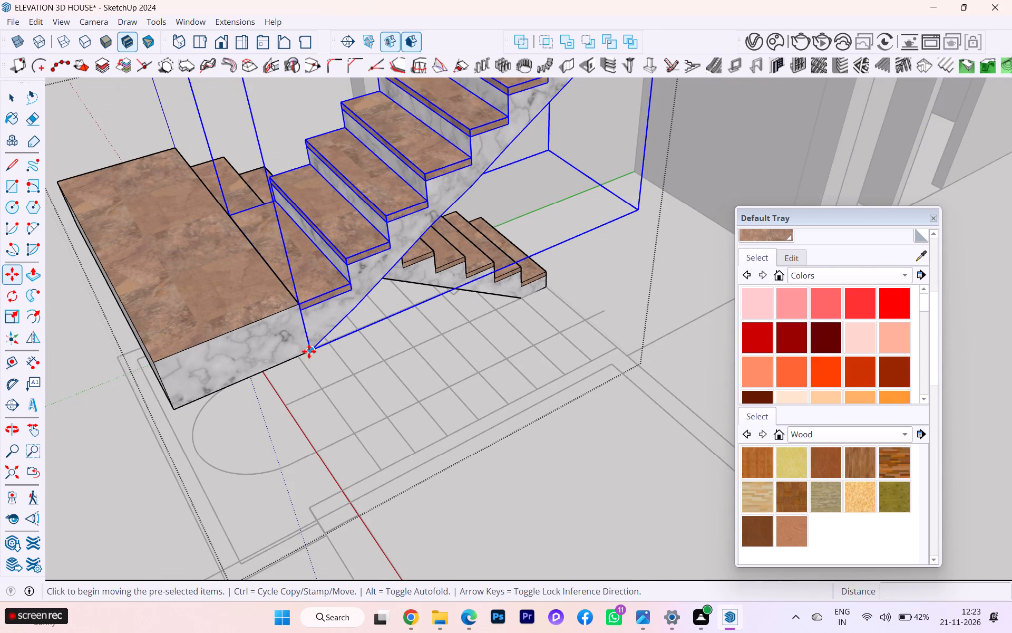
pyautogui.click(301, 323)
pyautogui.scroll(-2, 621, 305)
pyautogui.scroll(1, 632, 306)
pyautogui.scroll(-5, 639, 306)
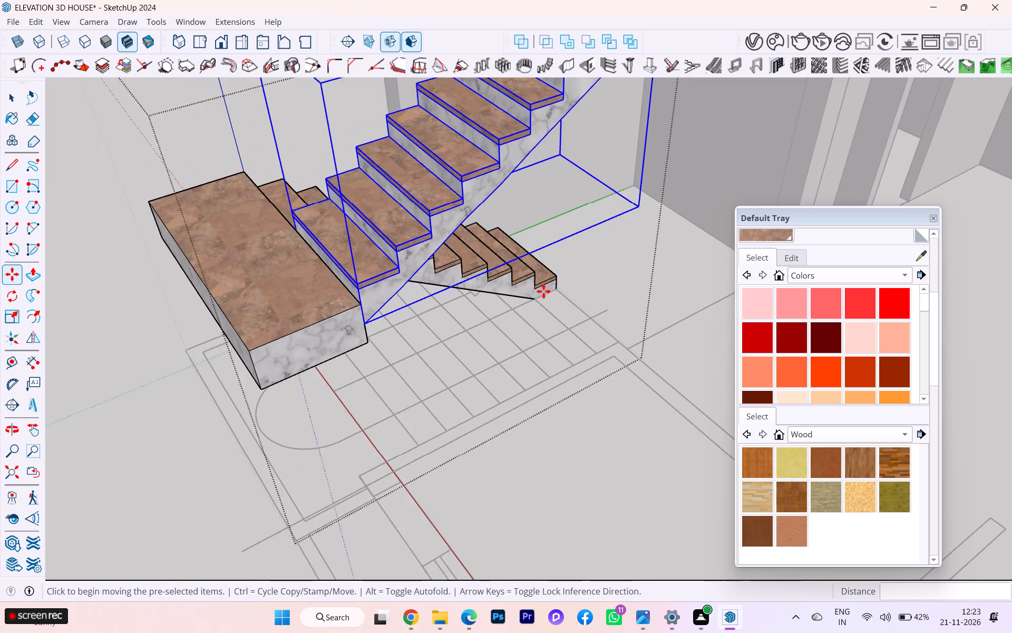
pyautogui.scroll(-2, 543, 291)
pyautogui.click(18, 101)
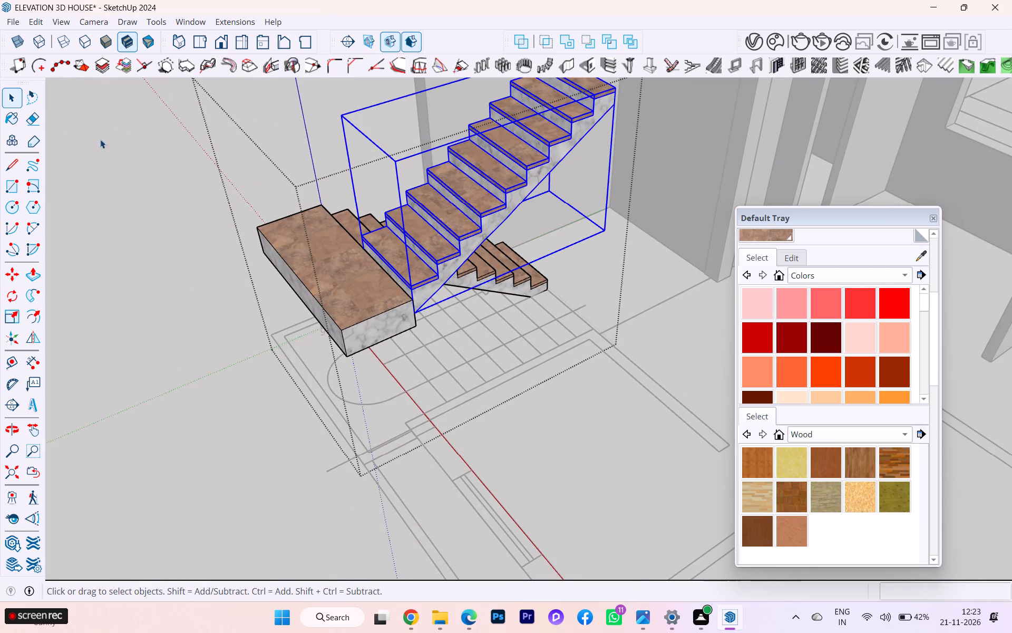
pyautogui.click(113, 145)
# Examine how the raised upper flight meets the landing, from the front and from the outer wall side.
pyautogui.scroll(-4, 207, 152)
pyautogui.moveTo(271, 186); pyautogui.dragTo(544, 245, button='middle')
pyautogui.scroll(7, 447, 355)
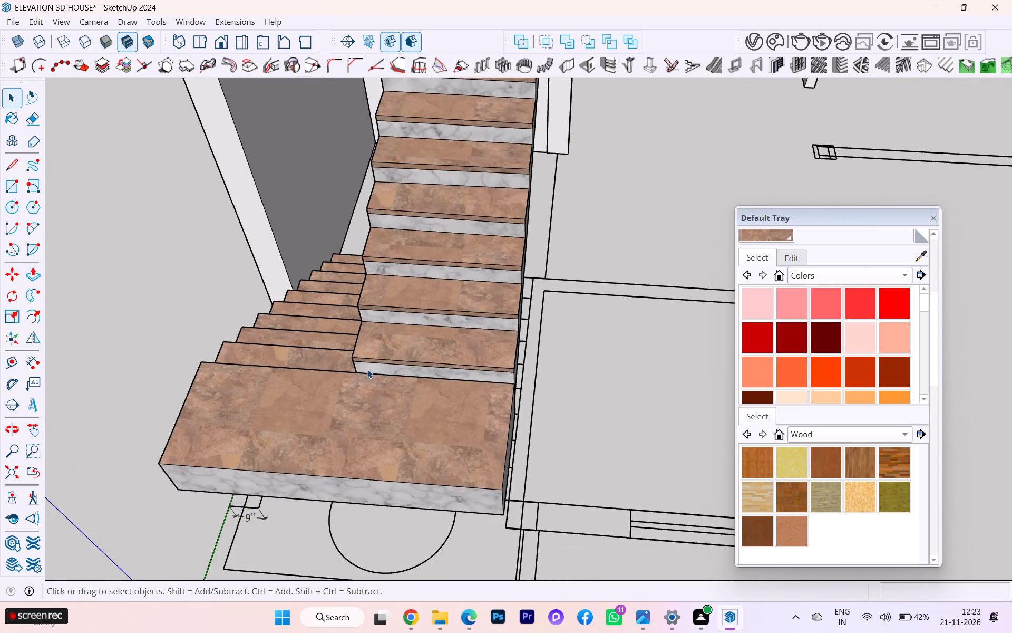
pyautogui.scroll(-2, 419, 358)
pyautogui.moveTo(431, 352); pyautogui.dragTo(667, 311, button='middle')
pyautogui.scroll(-5, 420, 234)
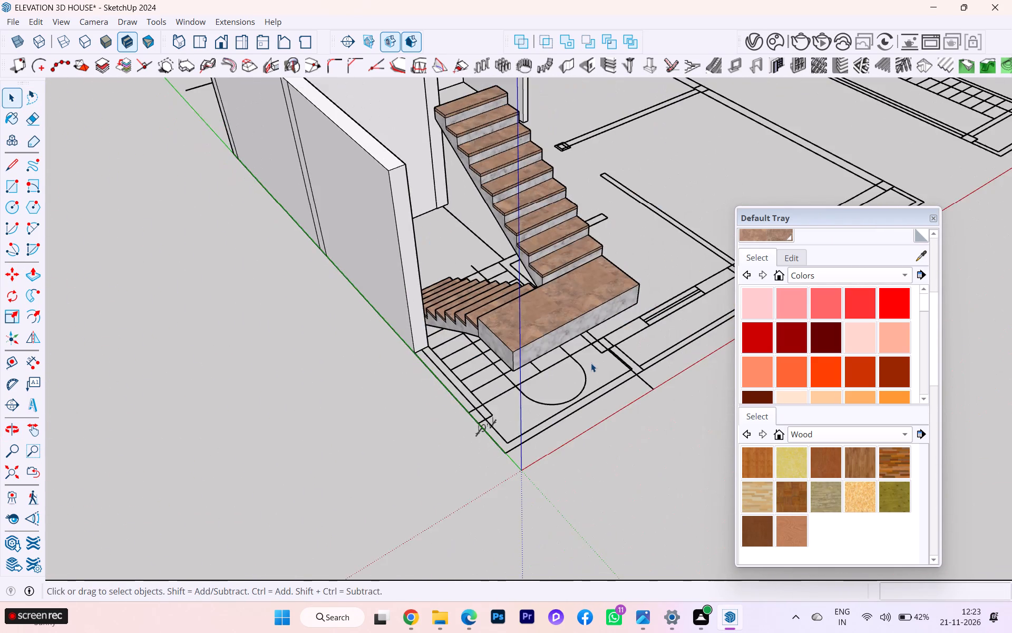
pyautogui.scroll(2, 594, 365)
pyautogui.scroll(-1, 594, 365)
pyautogui.scroll(3, 594, 365)
pyautogui.scroll(-2, 462, 329)
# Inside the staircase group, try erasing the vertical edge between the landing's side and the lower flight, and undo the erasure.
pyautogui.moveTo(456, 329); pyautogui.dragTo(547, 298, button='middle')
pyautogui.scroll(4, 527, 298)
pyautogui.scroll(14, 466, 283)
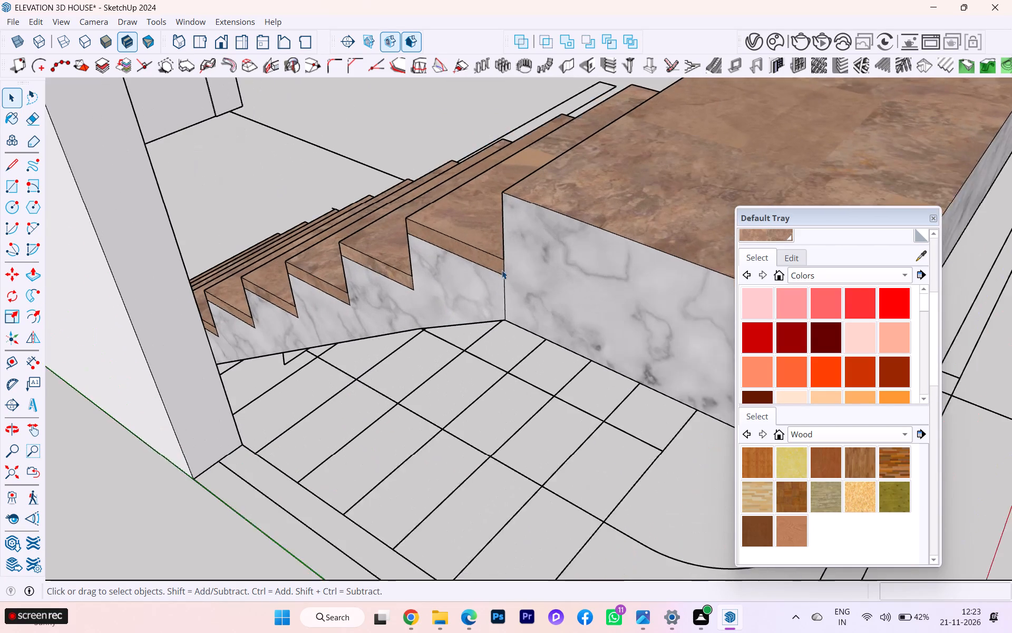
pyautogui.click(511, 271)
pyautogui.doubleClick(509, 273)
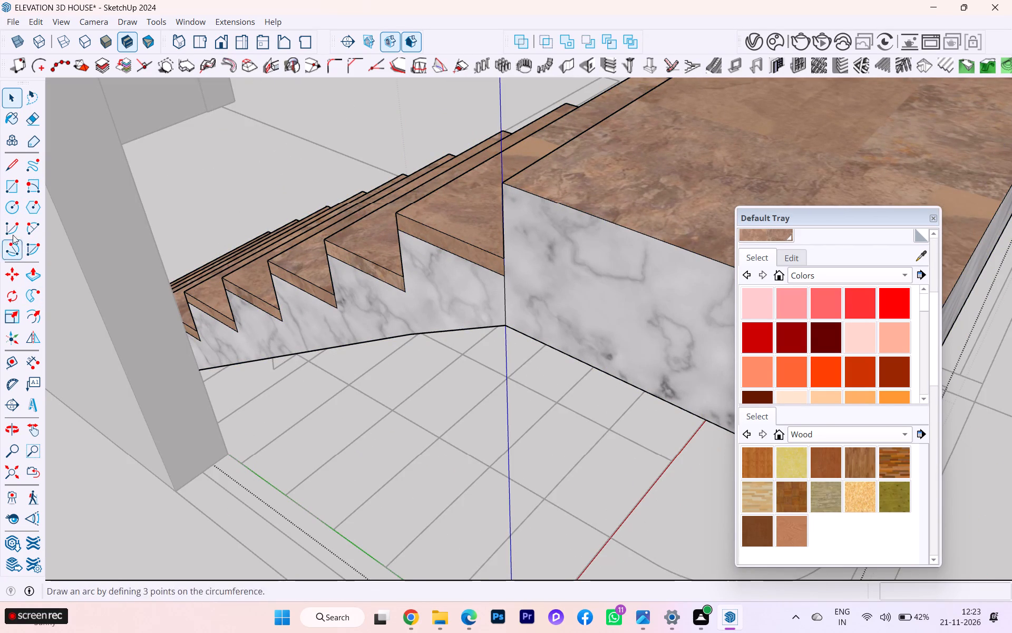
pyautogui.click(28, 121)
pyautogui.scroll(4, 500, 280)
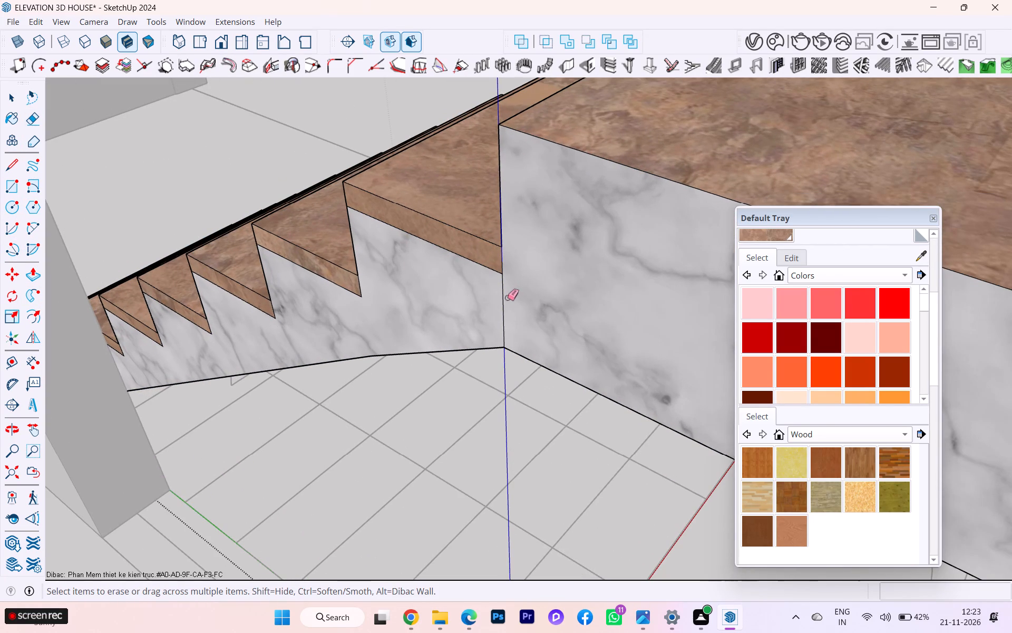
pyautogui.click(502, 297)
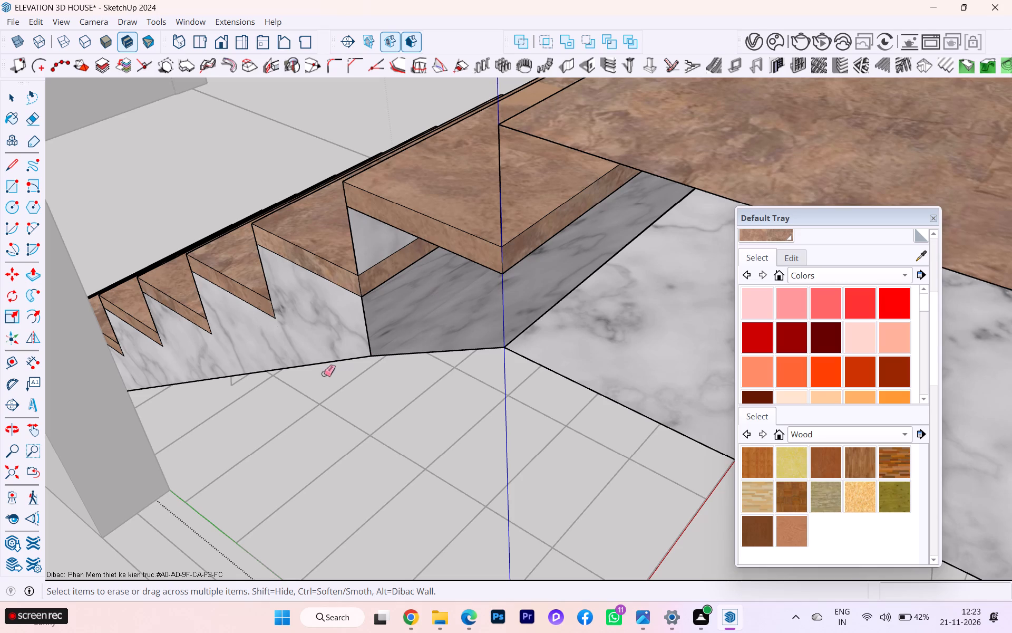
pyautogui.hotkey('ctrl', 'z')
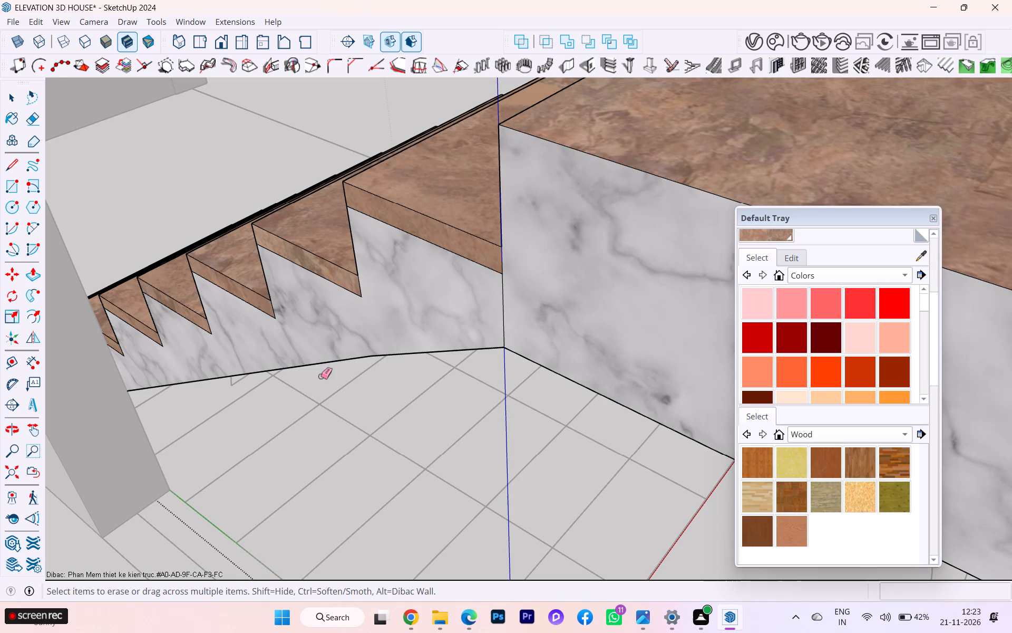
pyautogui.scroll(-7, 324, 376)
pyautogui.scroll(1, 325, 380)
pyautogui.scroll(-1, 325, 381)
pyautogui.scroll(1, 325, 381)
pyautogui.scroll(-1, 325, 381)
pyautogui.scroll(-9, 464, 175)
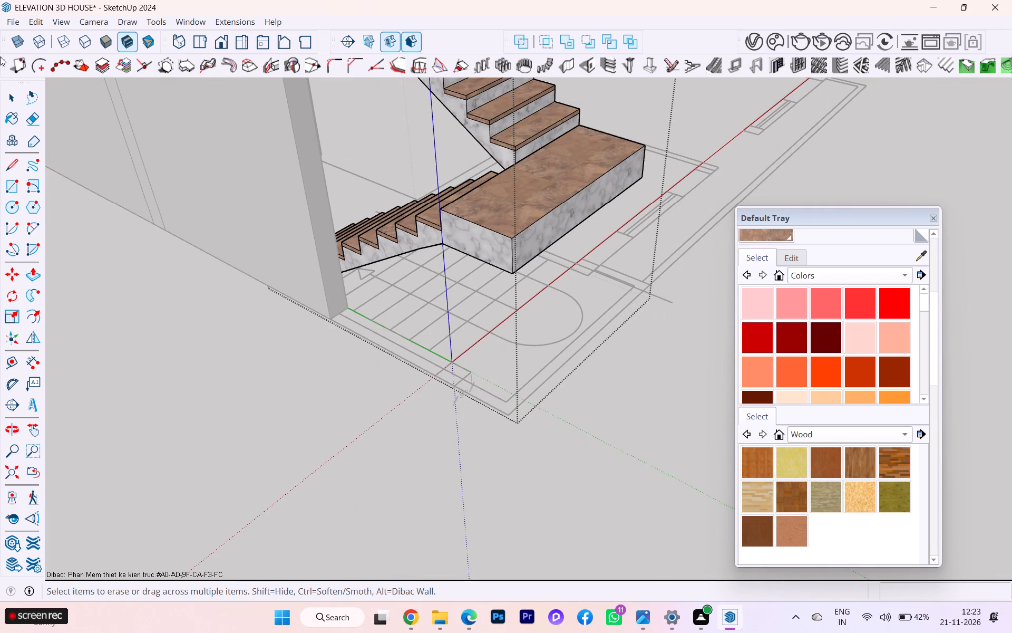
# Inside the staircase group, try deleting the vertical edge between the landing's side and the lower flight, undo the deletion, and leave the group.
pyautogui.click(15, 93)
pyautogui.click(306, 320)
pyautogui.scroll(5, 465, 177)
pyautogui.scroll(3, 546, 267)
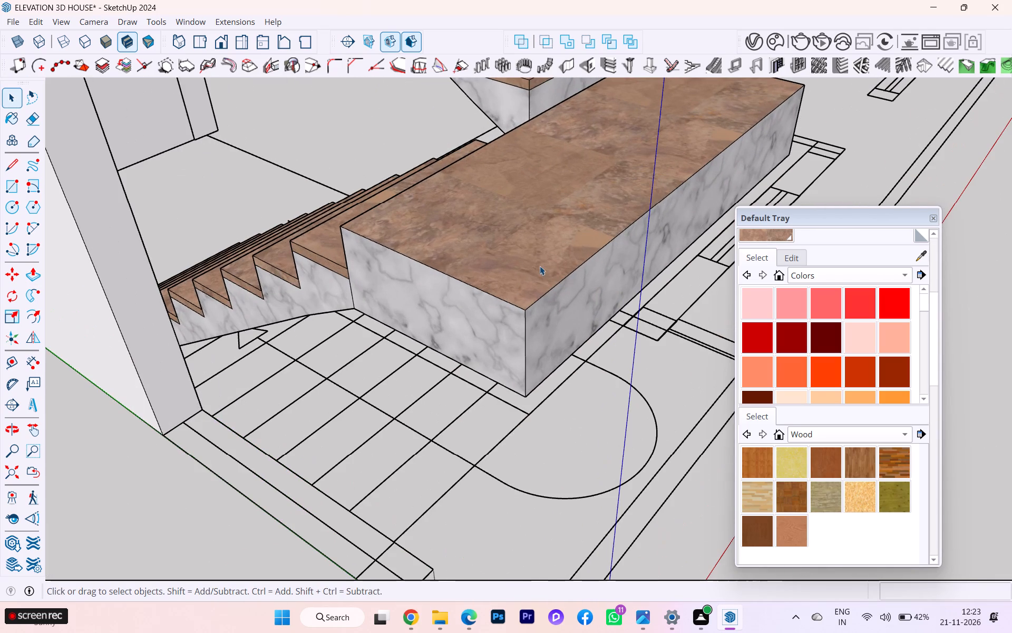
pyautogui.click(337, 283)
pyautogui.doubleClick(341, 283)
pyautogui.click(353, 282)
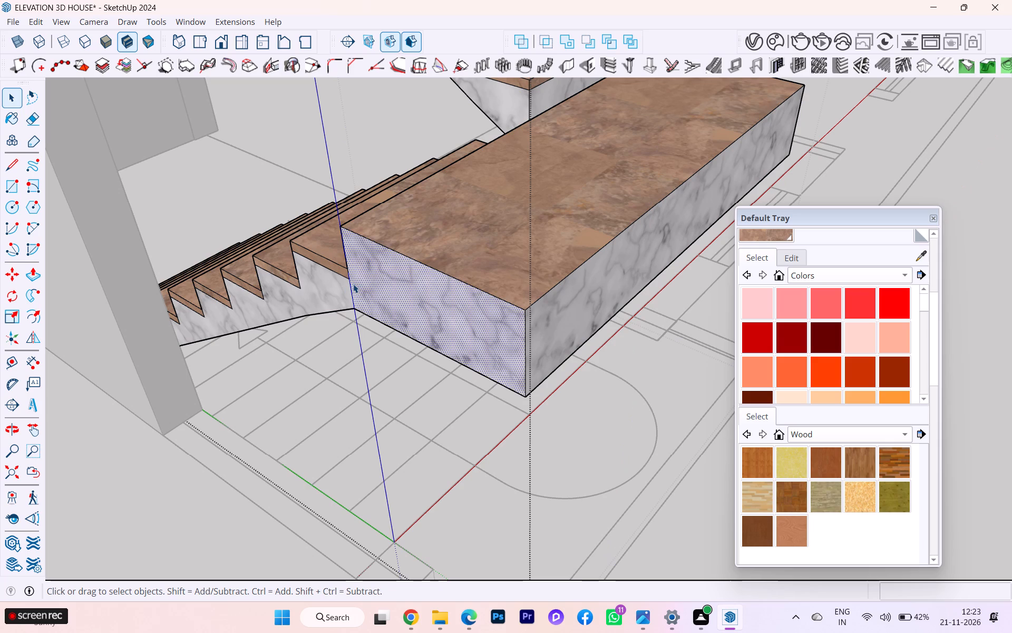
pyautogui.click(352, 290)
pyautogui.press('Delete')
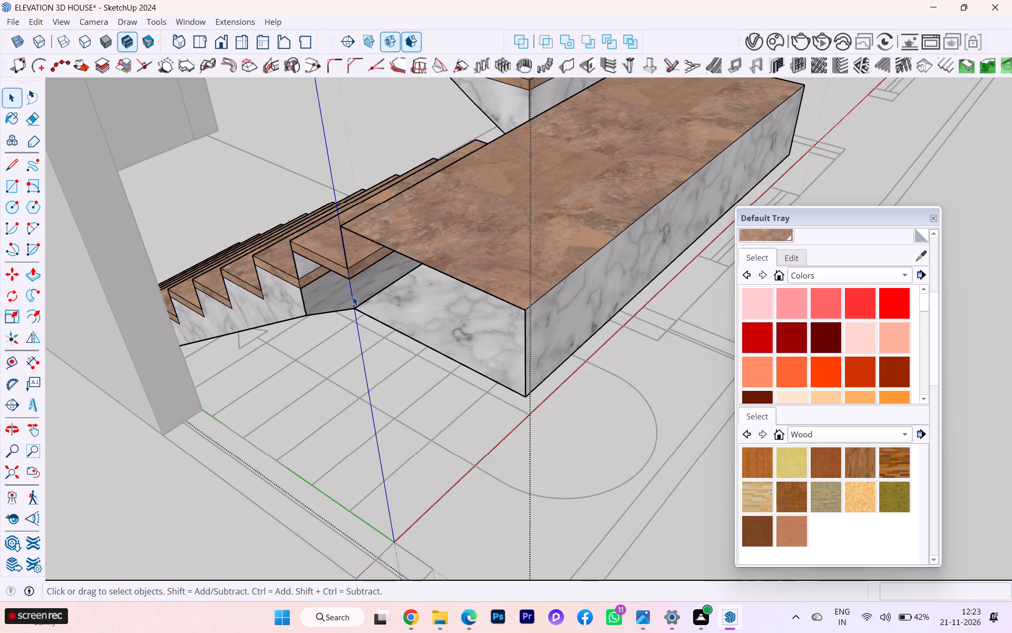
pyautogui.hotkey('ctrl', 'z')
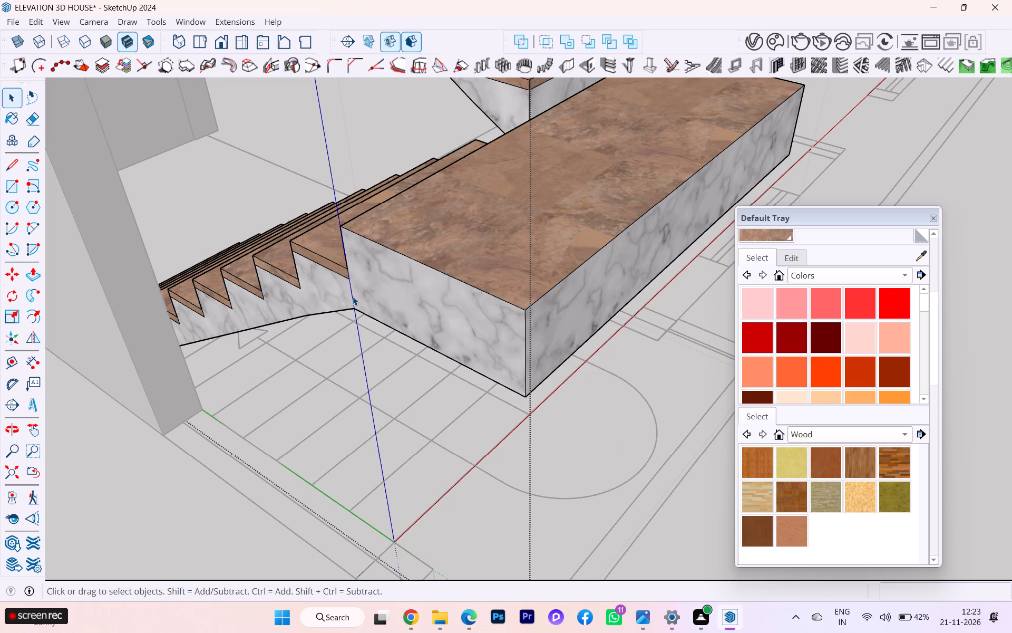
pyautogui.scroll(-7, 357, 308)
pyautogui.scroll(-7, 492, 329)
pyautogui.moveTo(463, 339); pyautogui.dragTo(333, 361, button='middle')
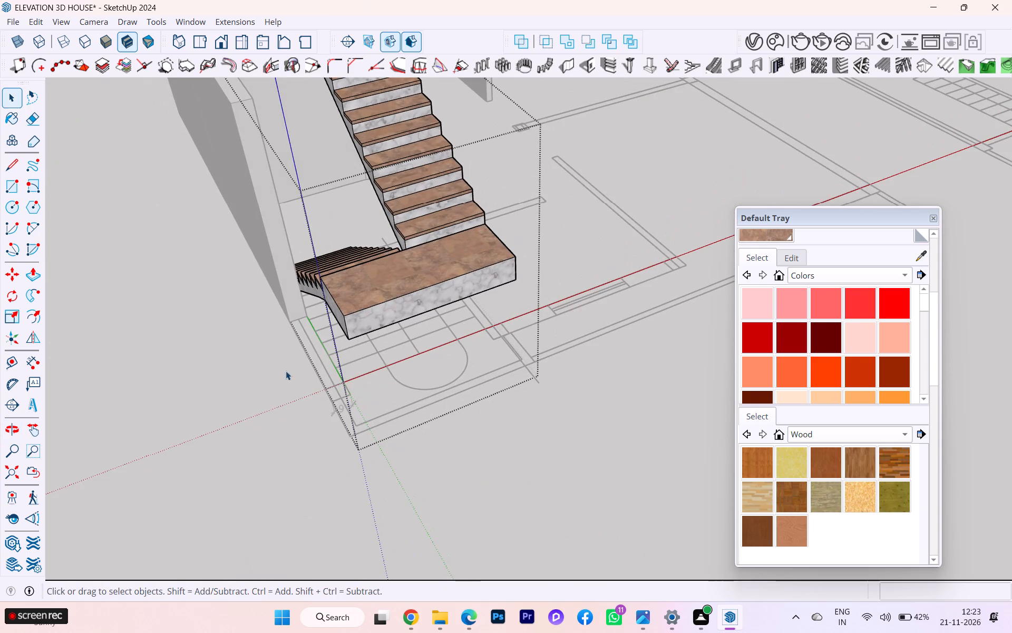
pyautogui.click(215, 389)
# Examine the staircase from the front, above, below and both sides, checking how the landing and flights meet over the floor plan.
pyautogui.scroll(1, 391, 264)
pyautogui.scroll(-1, 391, 264)
pyautogui.scroll(2, 391, 264)
pyautogui.scroll(-1, 391, 264)
pyautogui.scroll(6, 391, 264)
pyautogui.moveTo(443, 204); pyautogui.dragTo(385, 224, button='middle')
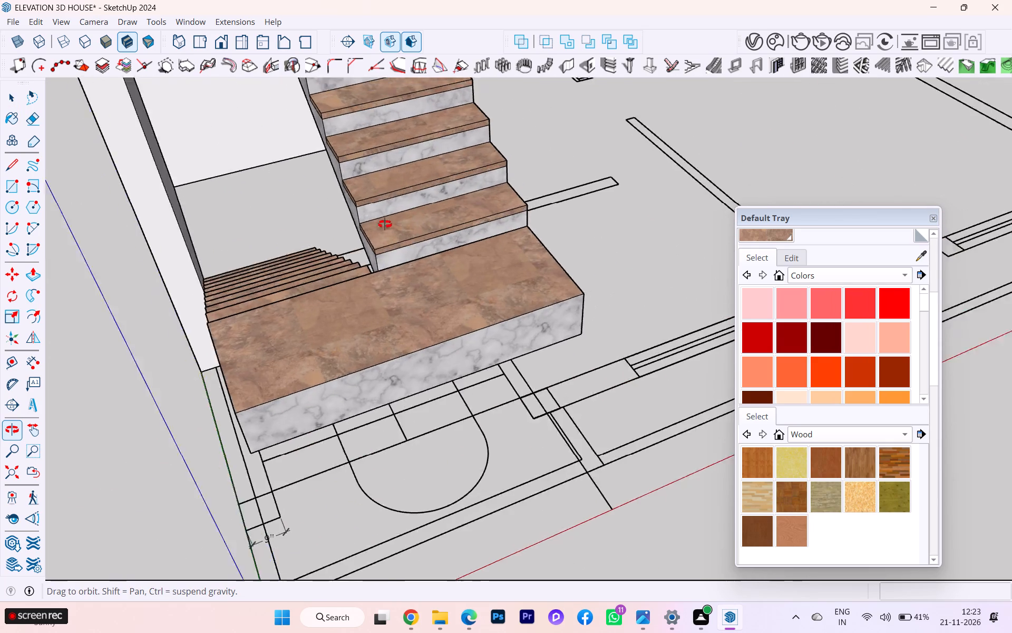
pyautogui.moveTo(385, 224); pyautogui.dragTo(40, 287, button='middle')
pyautogui.scroll(-4, 162, 281)
pyautogui.scroll(7, 226, 168)
pyautogui.scroll(-1, 242, 165)
pyautogui.scroll(1, 242, 165)
pyautogui.scroll(-1, 242, 166)
pyautogui.scroll(8, 242, 166)
pyautogui.scroll(-2, 277, 204)
pyautogui.scroll(-1, 471, 208)
pyautogui.scroll(3, 472, 208)
pyautogui.scroll(-1, 474, 209)
pyautogui.scroll(1, 474, 209)
pyautogui.scroll(-4, 474, 209)
pyautogui.scroll(1, 619, 300)
pyautogui.scroll(-2, 619, 300)
pyautogui.scroll(-3, 460, 284)
pyautogui.scroll(1, 456, 285)
pyautogui.scroll(-1, 456, 285)
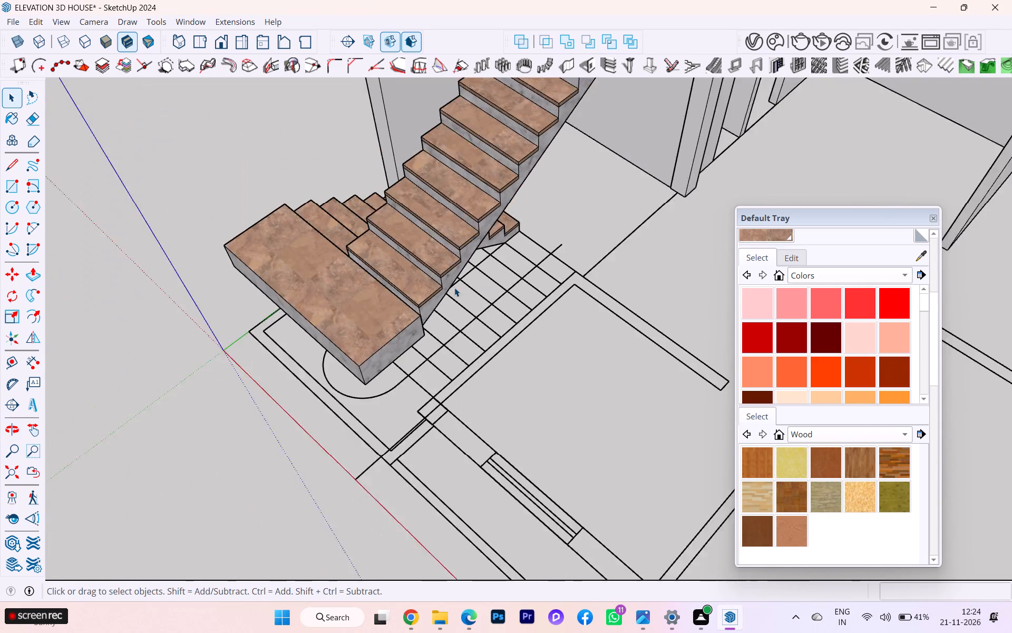
pyautogui.scroll(-1, 440, 285)
pyautogui.scroll(1, 440, 285)
pyautogui.scroll(-2, 440, 285)
pyautogui.scroll(1, 439, 286)
pyautogui.scroll(2, 593, 97)
pyautogui.scroll(4, 477, 148)
pyautogui.scroll(-1, 477, 148)
pyautogui.scroll(1, 477, 148)
pyautogui.scroll(-3, 542, 155)
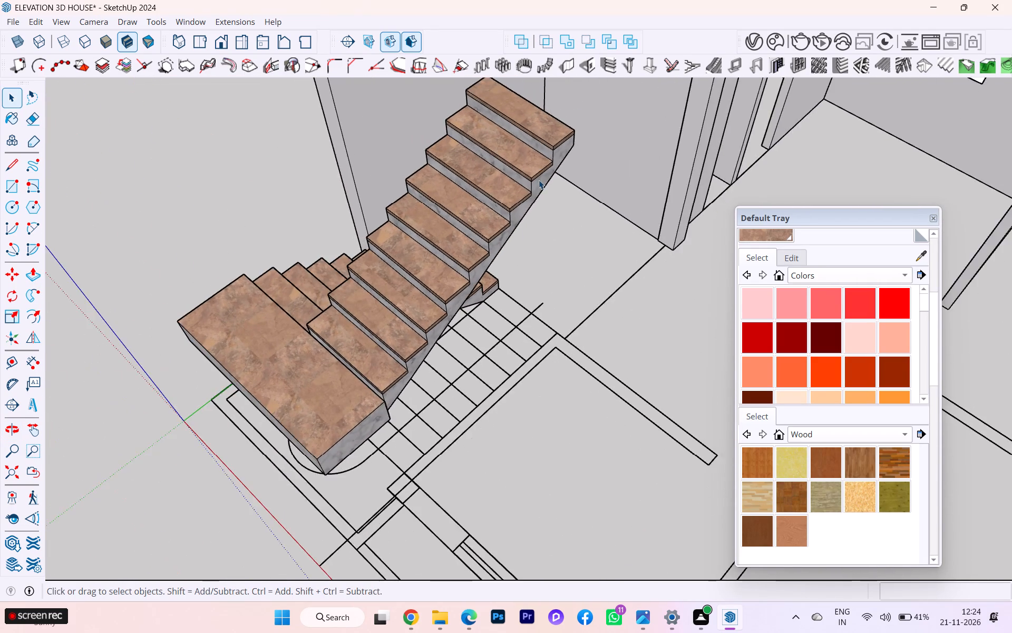
pyautogui.scroll(-1, 539, 180)
pyautogui.moveTo(539, 180); pyautogui.dragTo(147, 187, button='middle')
pyautogui.scroll(-1, 406, 180)
pyautogui.scroll(1, 408, 180)
pyautogui.scroll(-2, 410, 180)
pyautogui.scroll(-1, 363, 209)
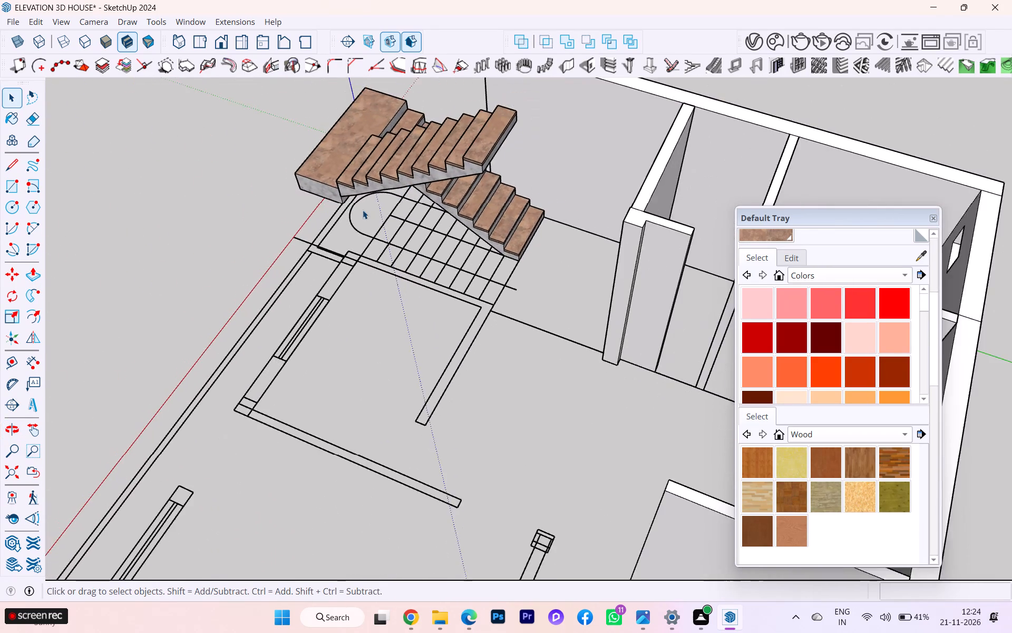
pyautogui.moveTo(363, 209); pyautogui.dragTo(312, 97, button='middle')
pyautogui.scroll(4, 326, 139)
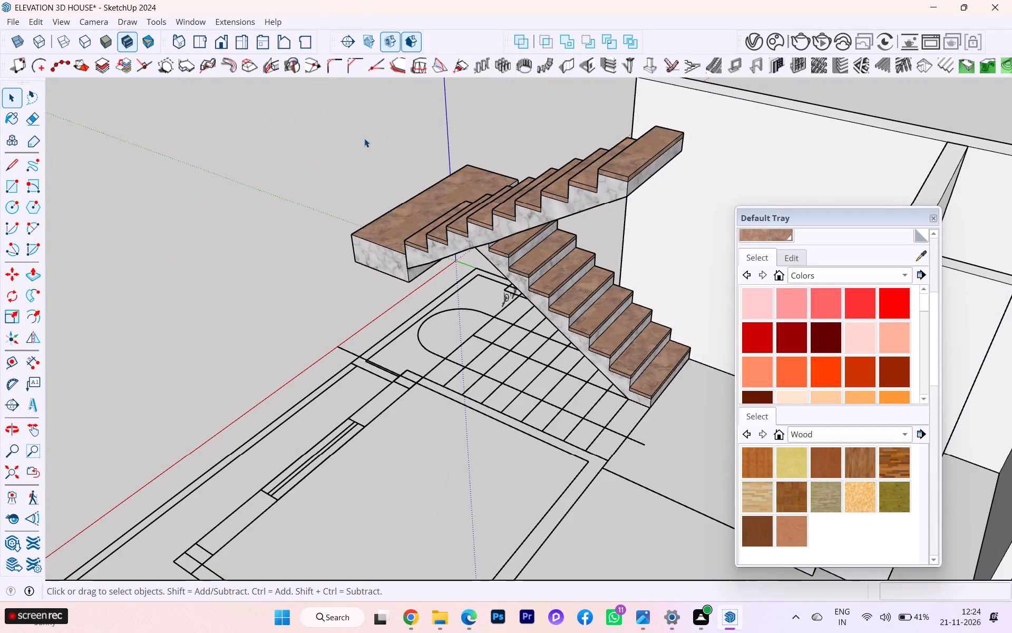
pyautogui.scroll(3, 433, 310)
pyautogui.moveTo(430, 291); pyautogui.dragTo(240, 226, button='middle')
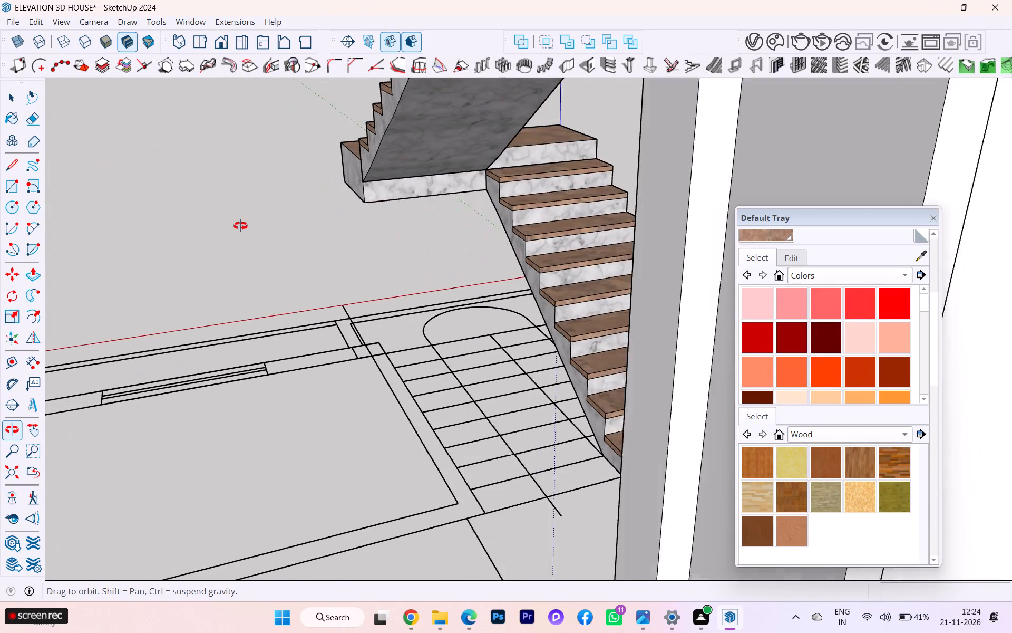
pyautogui.moveTo(240, 226); pyautogui.dragTo(635, 261, button='middle')
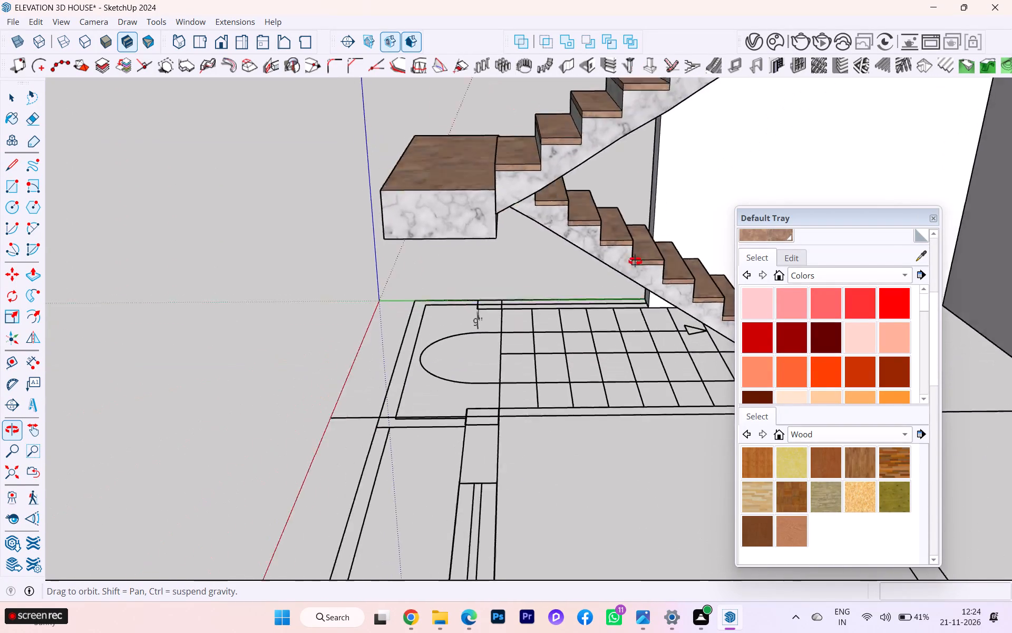
pyautogui.moveTo(635, 261); pyautogui.dragTo(627, 372, button='middle')
pyautogui.scroll(1, 544, 193)
pyautogui.scroll(-1, 544, 187)
pyautogui.scroll(2, 544, 186)
pyautogui.scroll(-4, 544, 186)
pyautogui.moveTo(538, 196); pyautogui.dragTo(244, 58, button='middle')
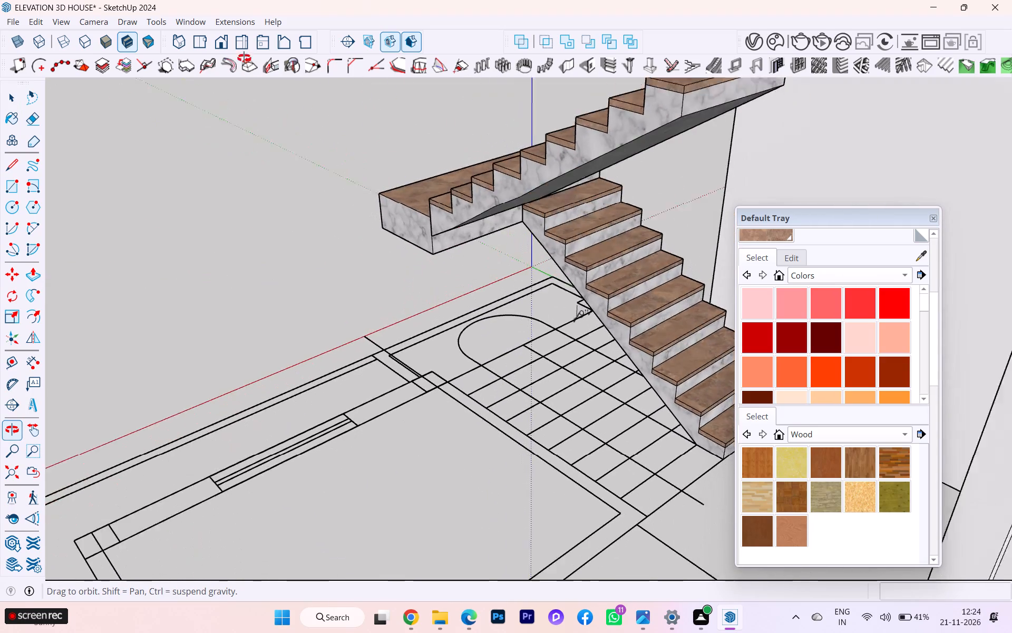
pyautogui.moveTo(244, 58); pyautogui.dragTo(242, 53, button='middle')
pyautogui.scroll(4, 571, 138)
pyautogui.scroll(-3, 603, 176)
pyautogui.moveTo(606, 192); pyautogui.dragTo(491, 187, button='middle')
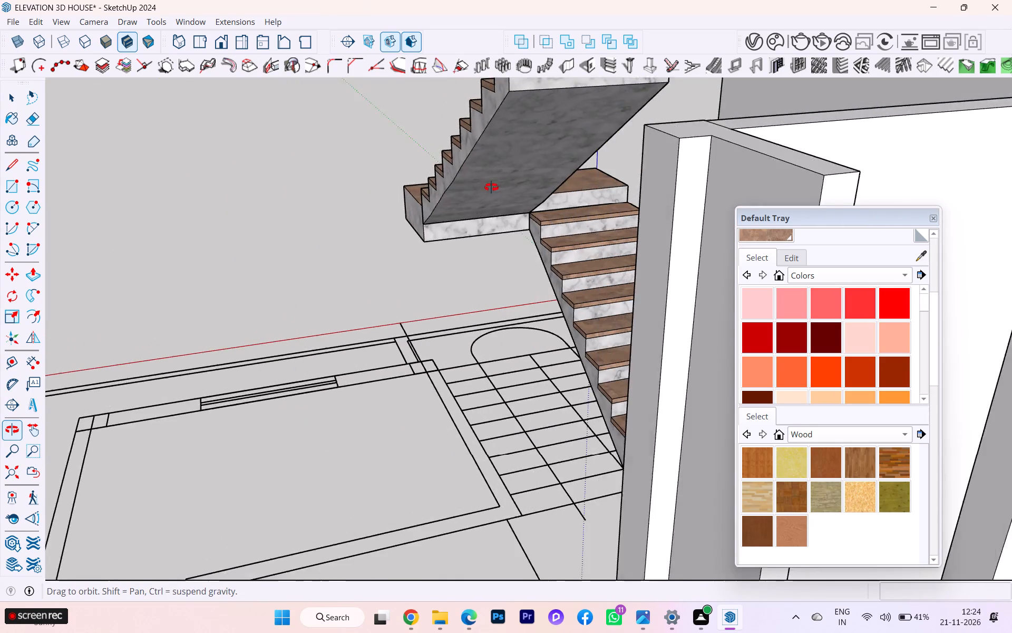
pyautogui.moveTo(491, 187); pyautogui.dragTo(985, 375, button='middle')
pyautogui.scroll(1, 909, 349)
pyautogui.scroll(-1, 589, 314)
pyautogui.moveTo(589, 315); pyautogui.dragTo(958, 373, button='middle')
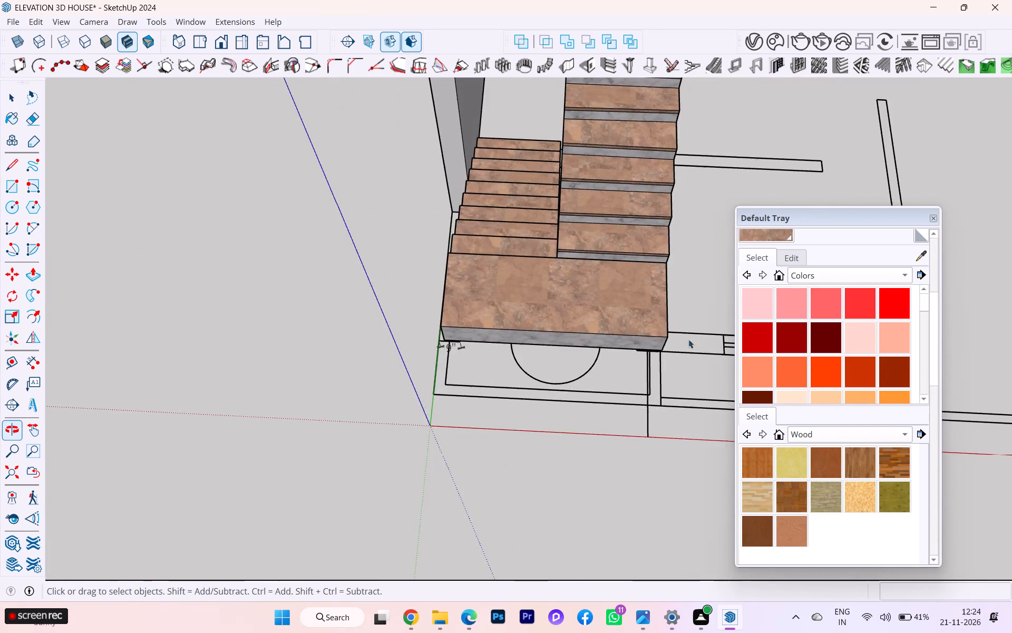
pyautogui.scroll(-3, 518, 305)
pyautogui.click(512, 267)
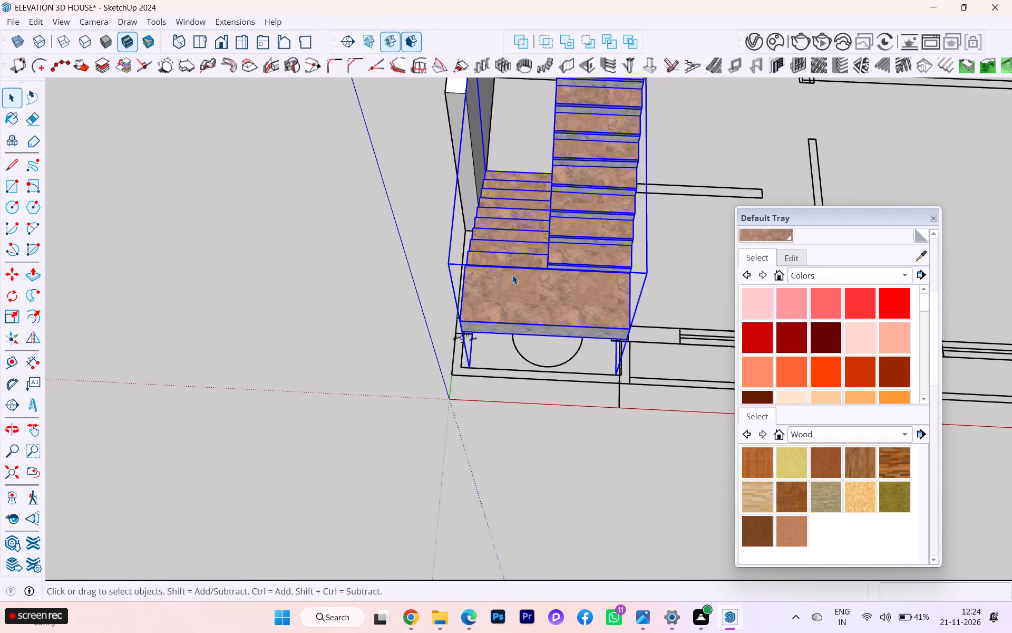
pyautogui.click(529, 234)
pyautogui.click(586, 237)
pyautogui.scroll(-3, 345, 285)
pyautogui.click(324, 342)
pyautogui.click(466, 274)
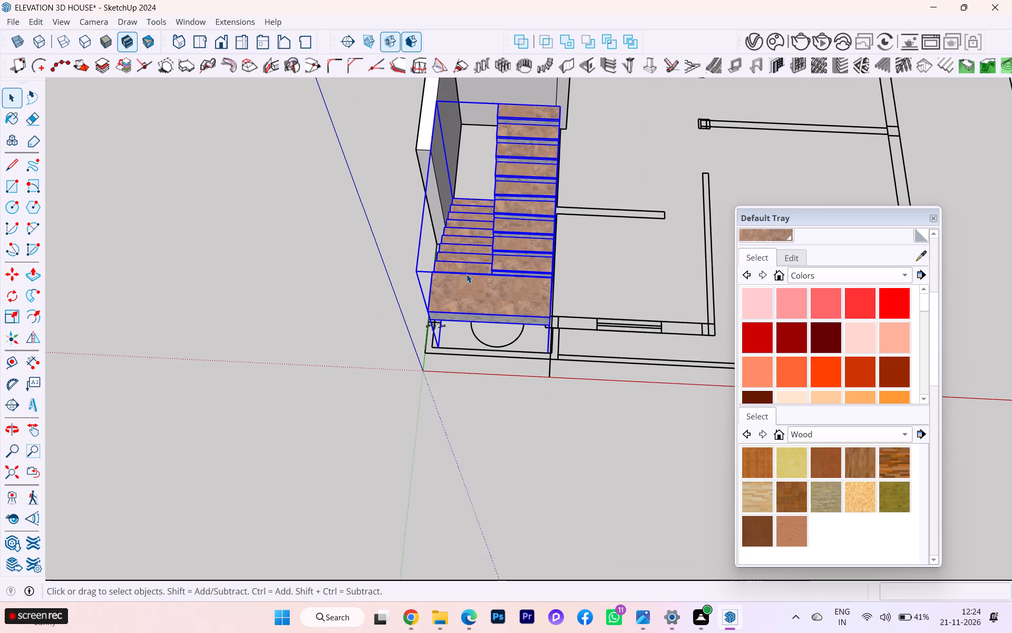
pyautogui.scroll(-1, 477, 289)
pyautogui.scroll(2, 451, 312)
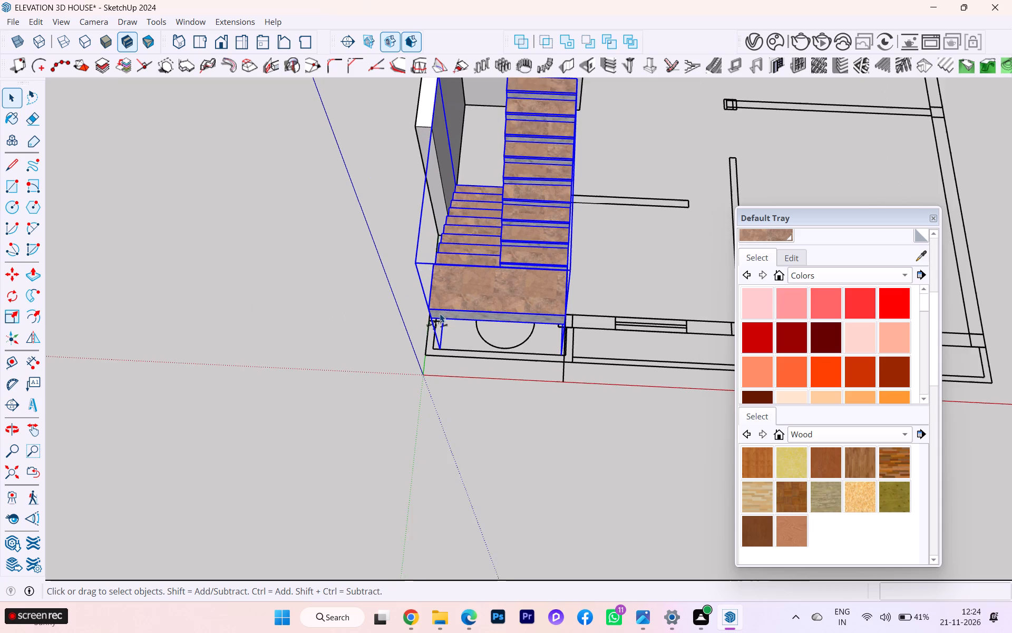
# Inside the floor plan group, delete the 9" dimension beside the landing, and leave the group.
pyautogui.moveTo(413, 335); pyautogui.dragTo(537, 295, button='middle')
pyautogui.scroll(1, 449, 352)
pyautogui.scroll(-1, 449, 352)
pyautogui.scroll(4, 449, 352)
pyautogui.scroll(-3, 447, 348)
pyautogui.scroll(3, 447, 348)
pyautogui.scroll(-1, 447, 348)
pyautogui.scroll(2, 447, 348)
pyautogui.click(447, 348)
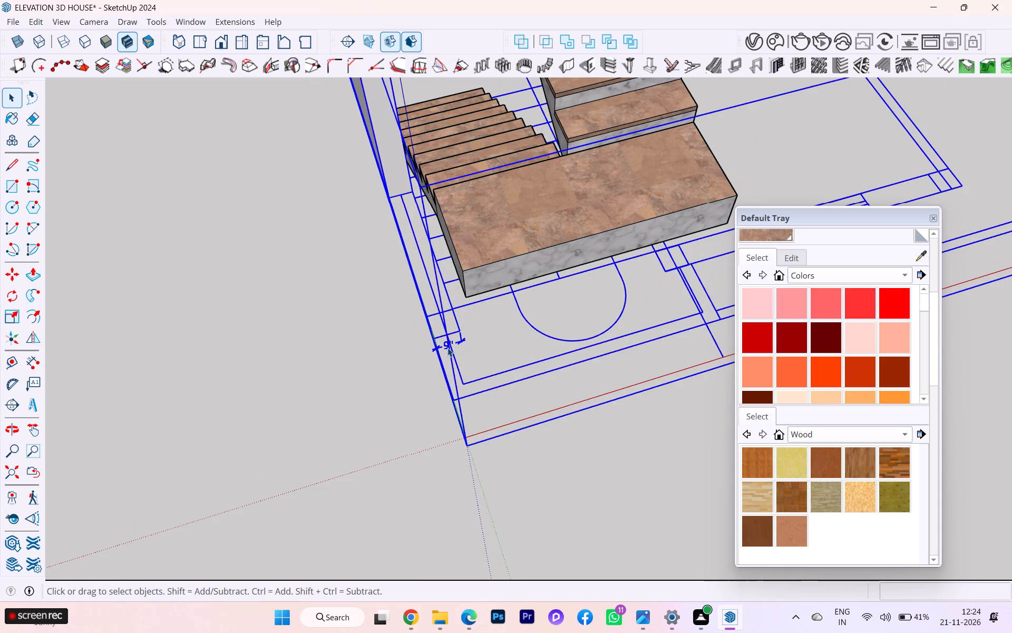
pyautogui.doubleClick(439, 350)
pyautogui.click(447, 349)
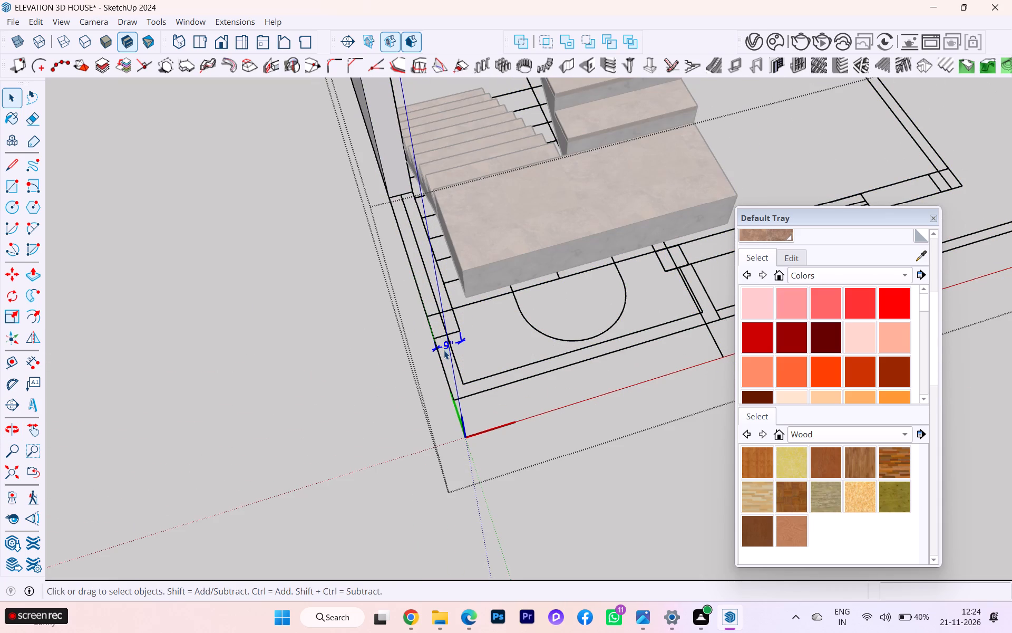
pyautogui.press('Delete')
pyautogui.click(228, 478)
# Draw a 6' 10" by 6" rectangle over the plan's thin partition wall running outward from the foot of the staircase.
pyautogui.scroll(-6, 299, 403)
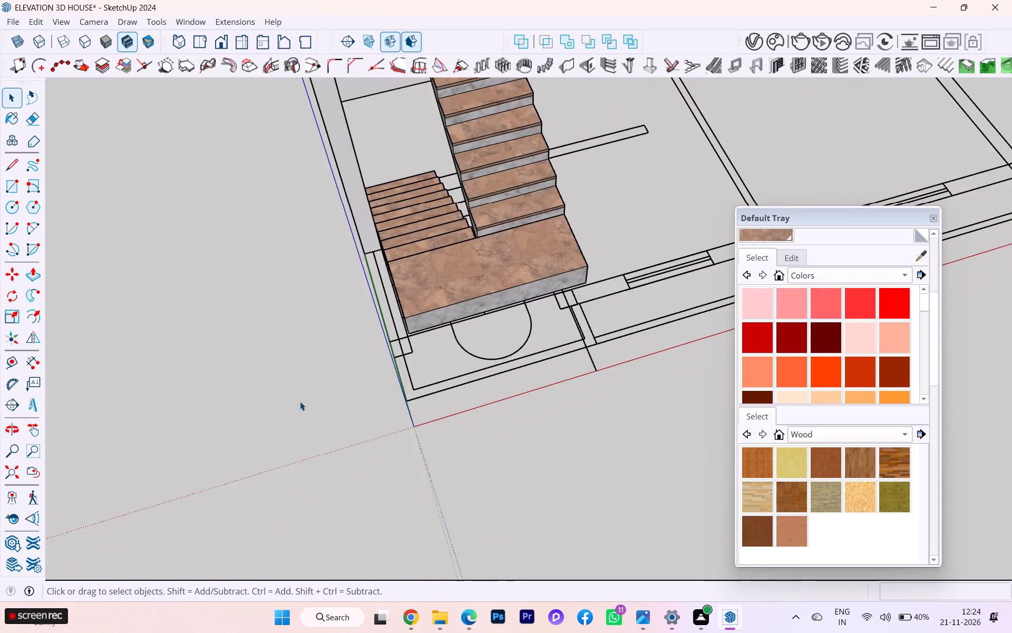
pyautogui.scroll(-6, 258, 429)
pyautogui.scroll(3, 256, 423)
pyautogui.scroll(-1, 261, 420)
pyautogui.scroll(2, 442, 287)
pyautogui.scroll(-2, 484, 279)
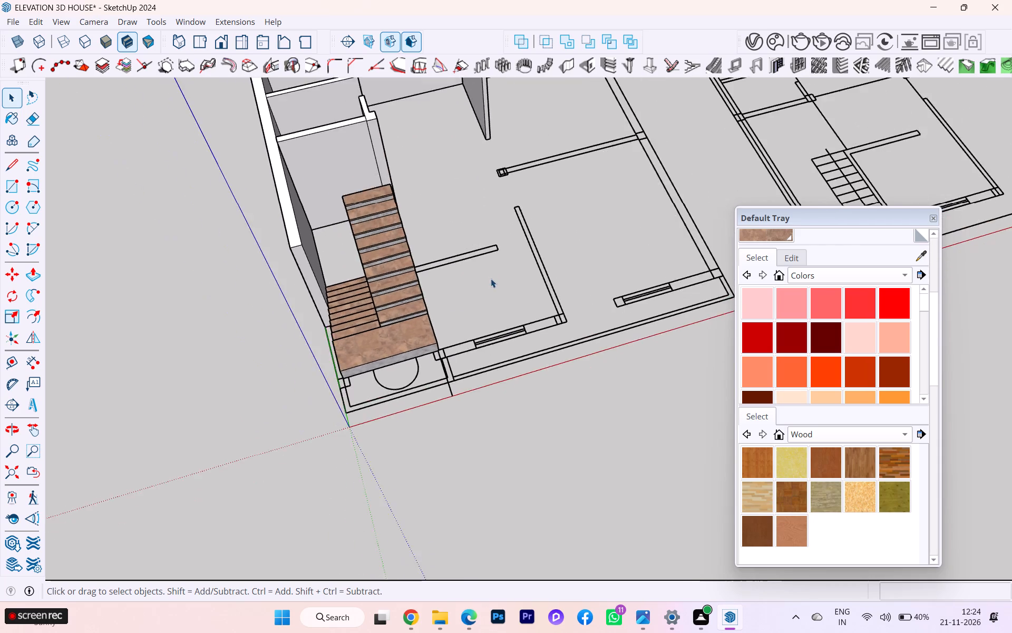
pyautogui.moveTo(484, 284); pyautogui.dragTo(308, 354, button='middle')
pyautogui.scroll(-3, 307, 354)
pyautogui.scroll(6, 444, 289)
pyautogui.scroll(-1, 458, 277)
pyautogui.scroll(2, 458, 277)
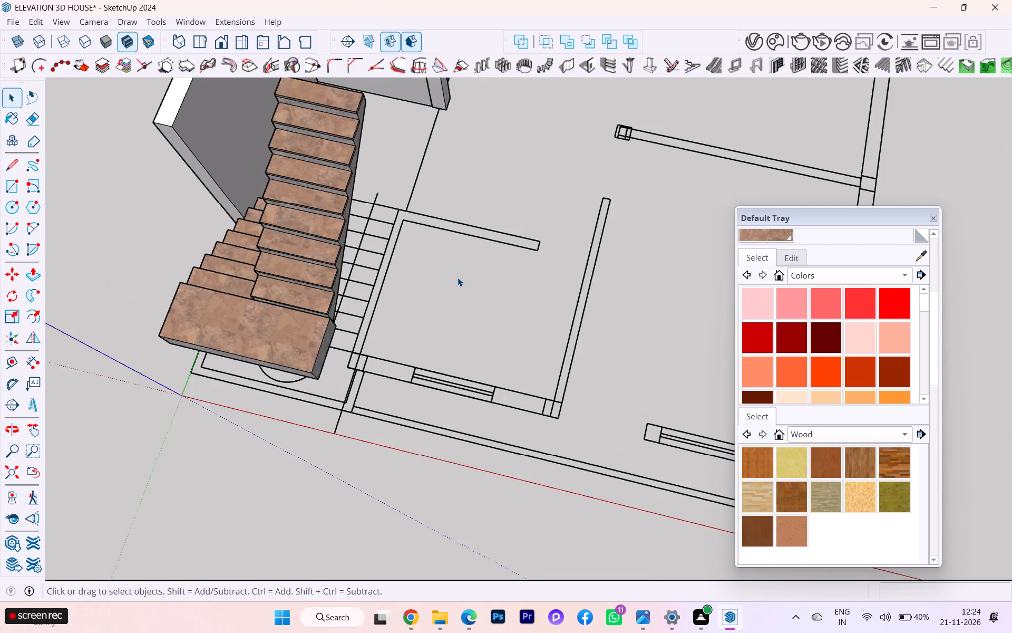
pyautogui.scroll(3, 458, 279)
pyautogui.scroll(-1, 407, 319)
pyautogui.moveTo(402, 323); pyautogui.dragTo(526, 316, button='middle')
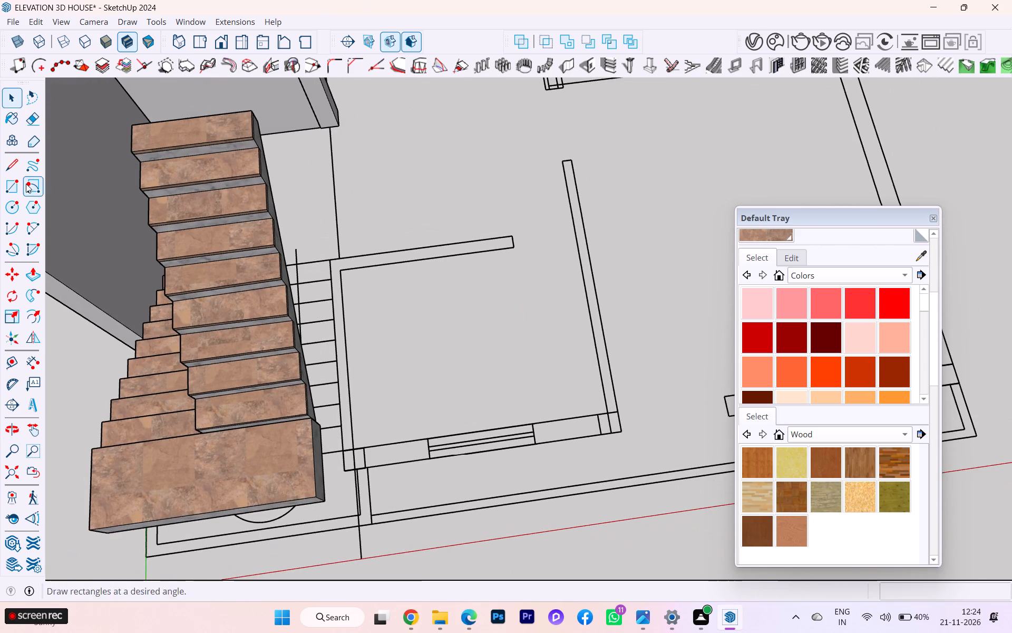
pyautogui.click(5, 179)
pyautogui.scroll(3, 367, 254)
pyautogui.scroll(2, 550, 241)
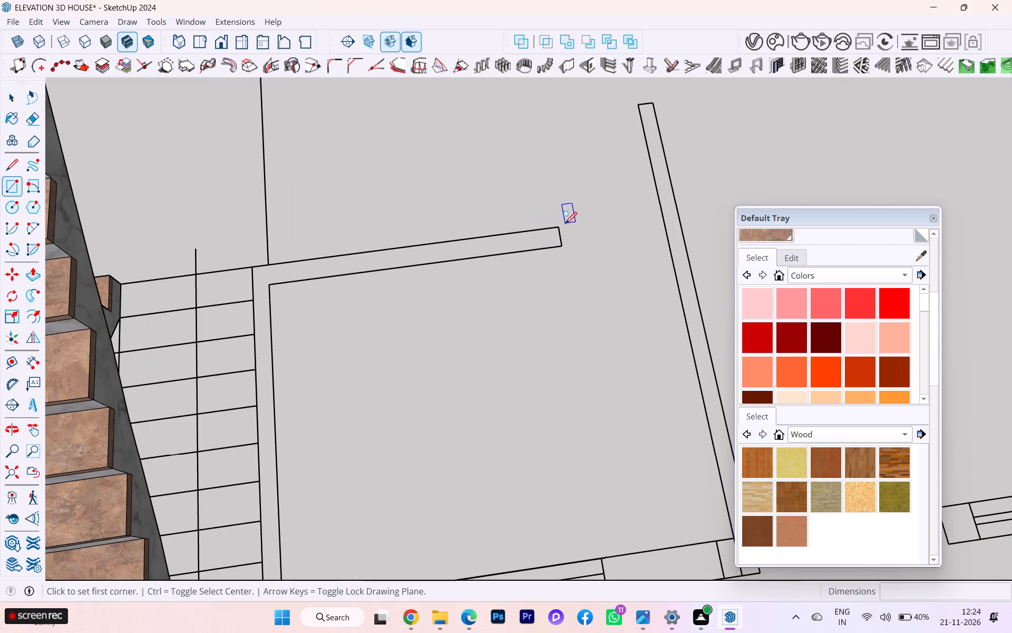
pyautogui.click(560, 227)
pyautogui.scroll(2, 265, 283)
pyautogui.click(268, 287)
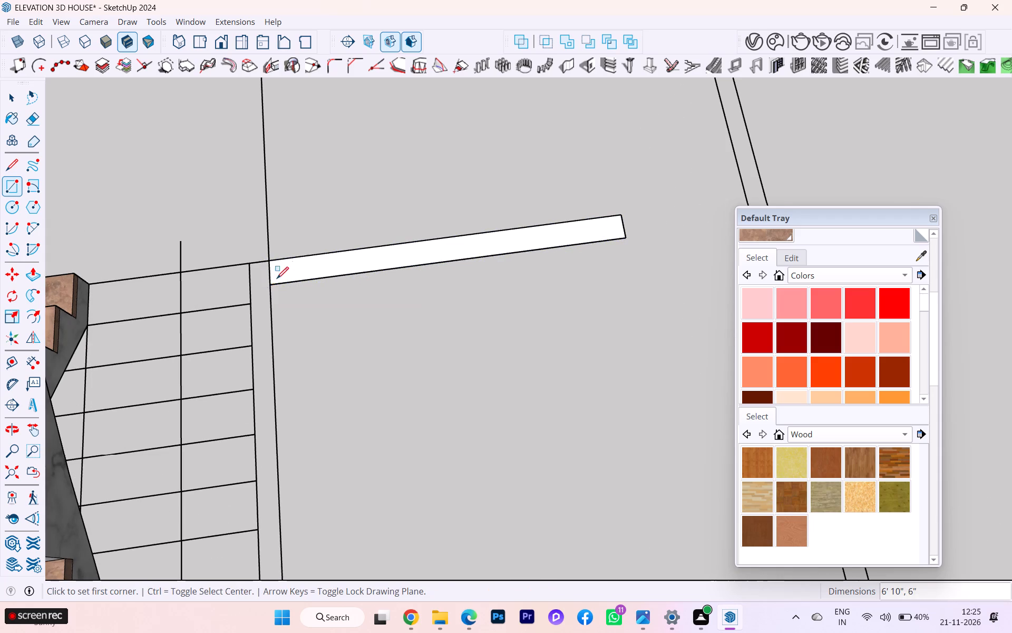
# Draw a 9" by 9" square over the column at the room corner next to the landing.
pyautogui.scroll(-4, 386, 190)
pyautogui.scroll(-2, 312, 175)
pyautogui.scroll(-2, 284, 220)
pyautogui.scroll(1, 284, 220)
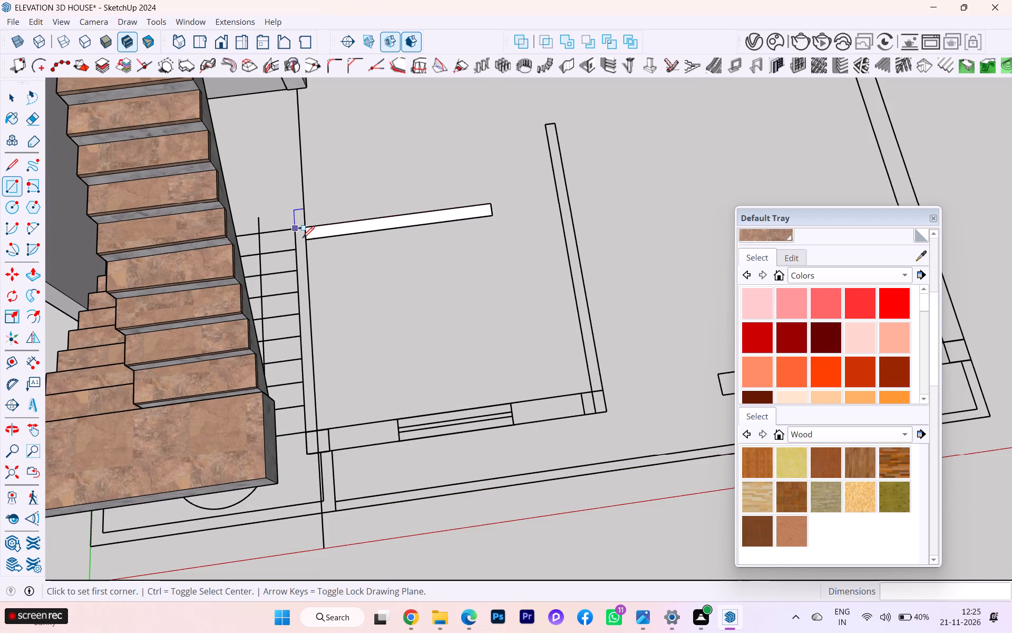
pyautogui.scroll(-2, 306, 283)
pyautogui.scroll(12, 296, 414)
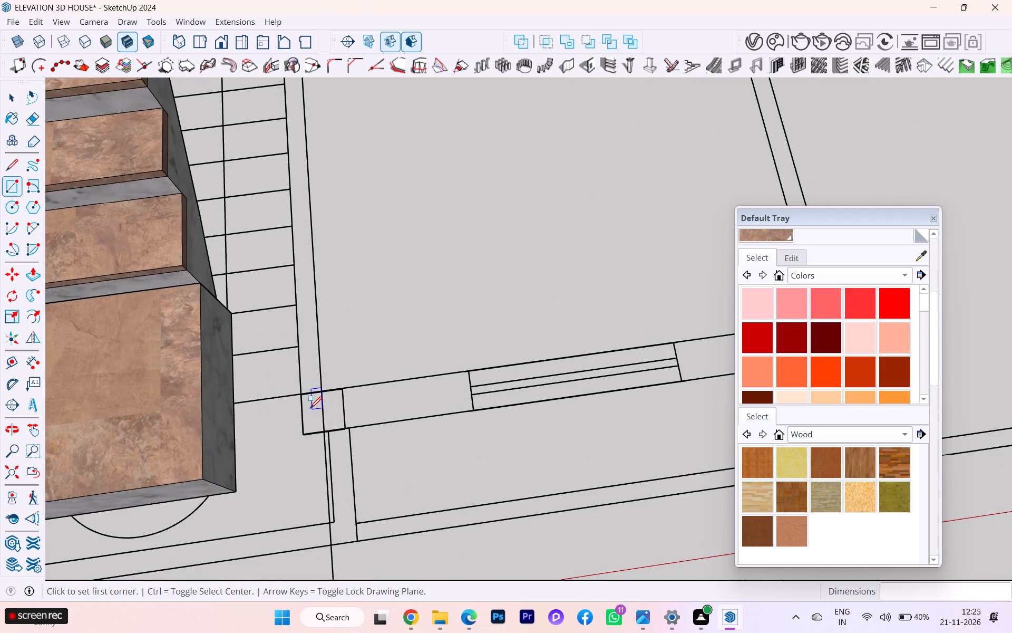
pyautogui.scroll(2, 310, 408)
pyautogui.click(300, 390)
pyautogui.scroll(3, 376, 450)
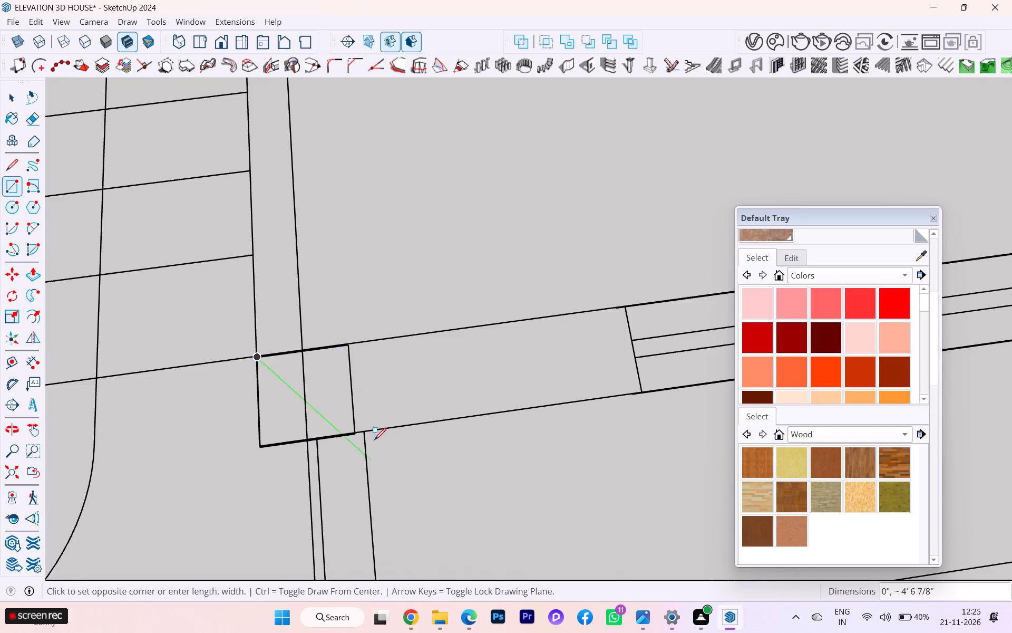
pyautogui.scroll(2, 374, 440)
pyautogui.scroll(-1, 373, 438)
pyautogui.scroll(14, 373, 437)
pyautogui.click(333, 434)
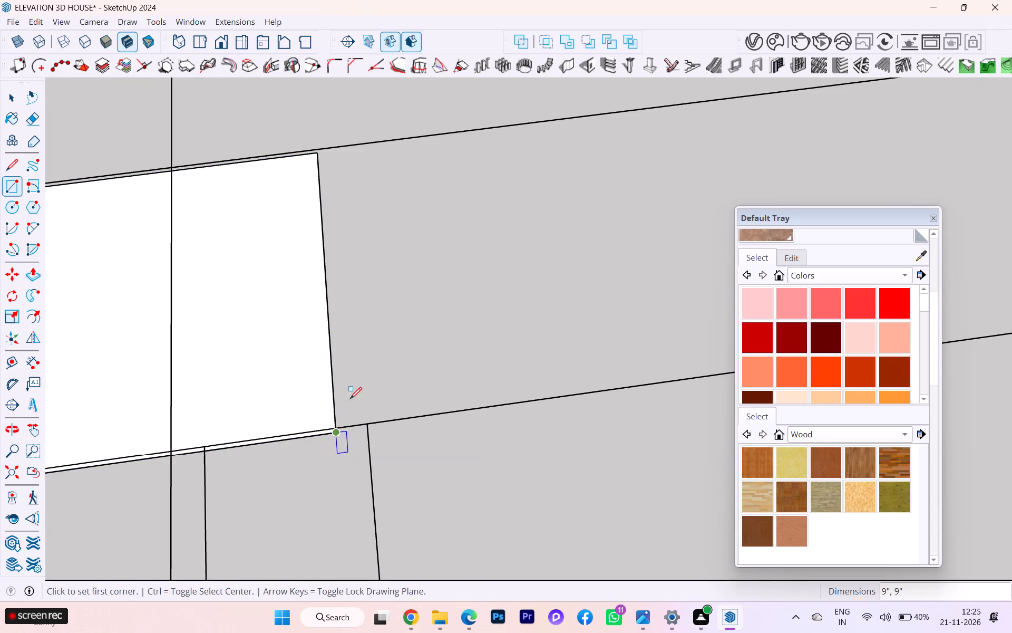
# Push/Pull the 9" square beside the landing up about 9' 11 3/4" into a column level with the existing wall.
pyautogui.scroll(-2, 439, 311)
pyautogui.scroll(1, 440, 314)
pyautogui.scroll(-8, 440, 316)
pyautogui.scroll(8, 293, 302)
pyautogui.scroll(3, 266, 264)
pyautogui.scroll(-1, 266, 266)
pyautogui.scroll(2, 270, 274)
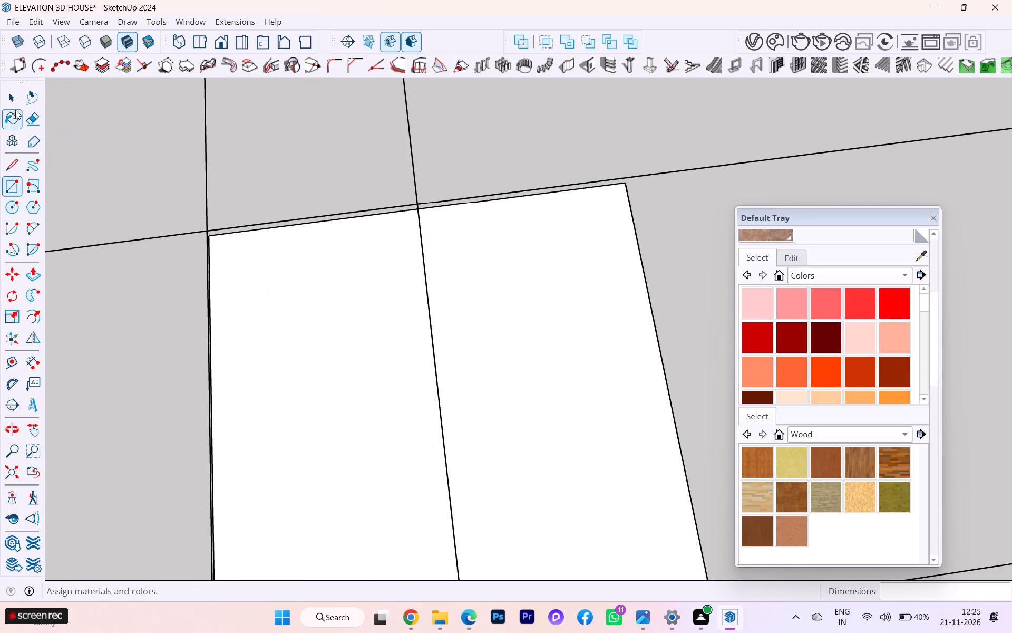
pyautogui.click(12, 105)
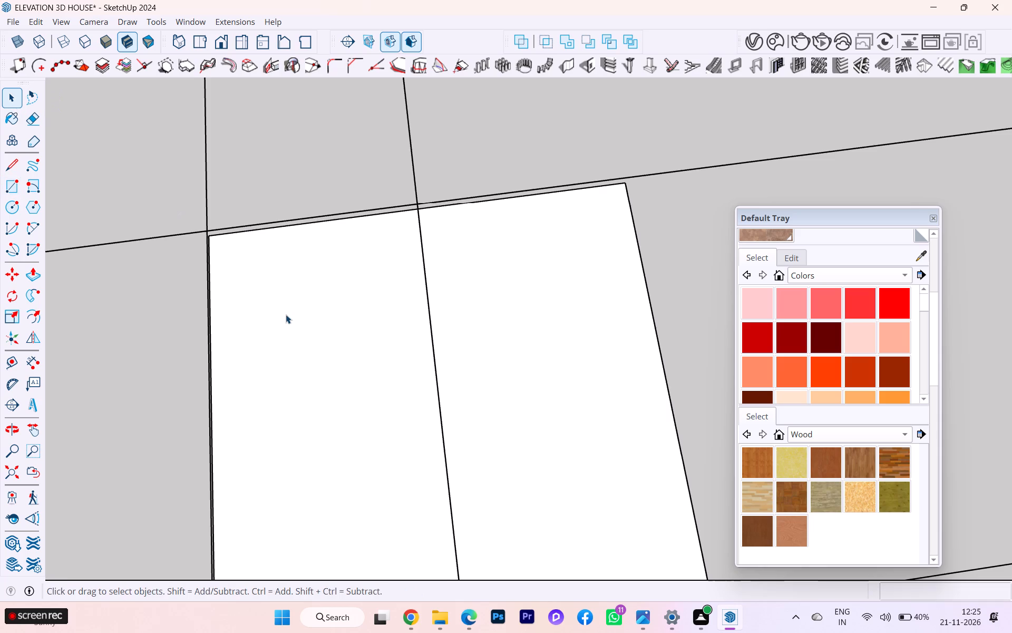
pyautogui.scroll(-1, 288, 301)
pyautogui.scroll(1, 288, 301)
pyautogui.scroll(-6, 288, 301)
pyautogui.click(326, 261)
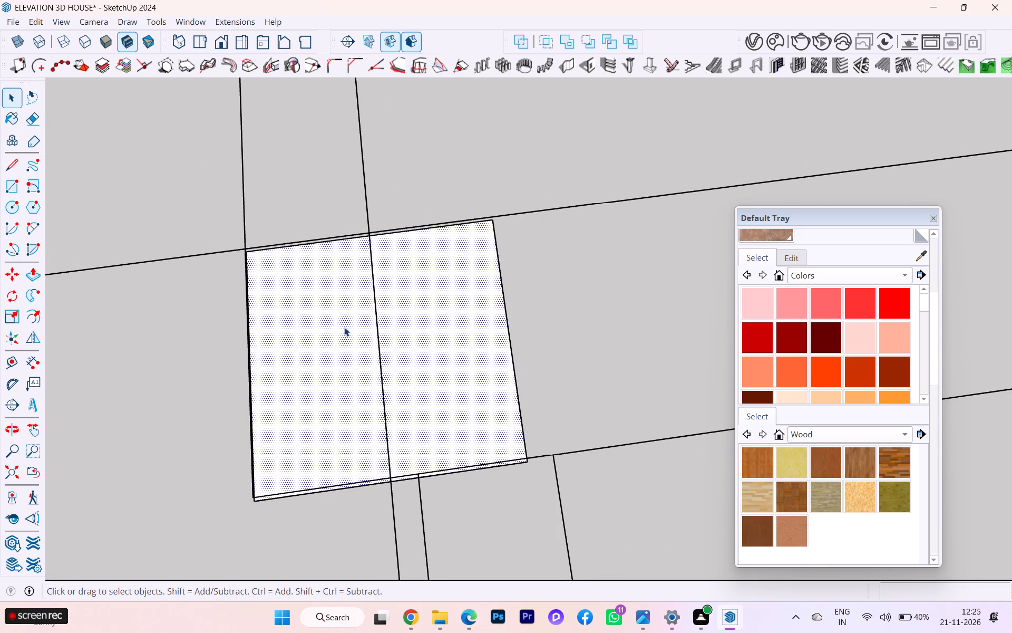
pyautogui.press('p')
pyautogui.press('Return')
pyautogui.click(351, 357)
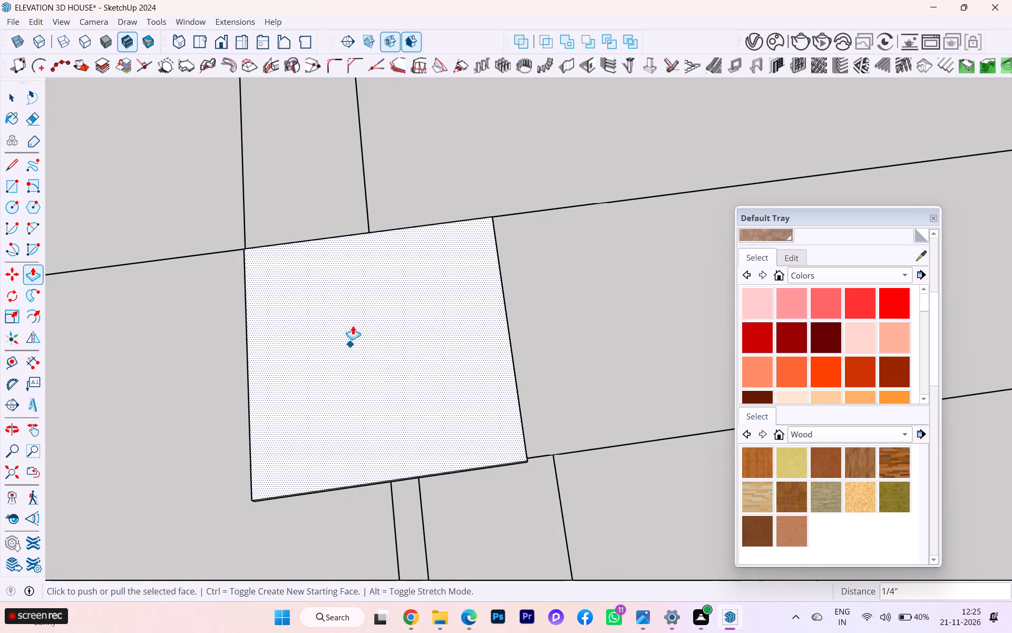
pyautogui.click(417, 318)
pyautogui.scroll(-13, 301, 282)
pyautogui.scroll(2, 281, 285)
pyautogui.scroll(-16, 282, 301)
pyautogui.scroll(1, 283, 280)
pyautogui.scroll(-7, 283, 280)
pyautogui.scroll(1, 281, 271)
pyautogui.scroll(-2, 281, 271)
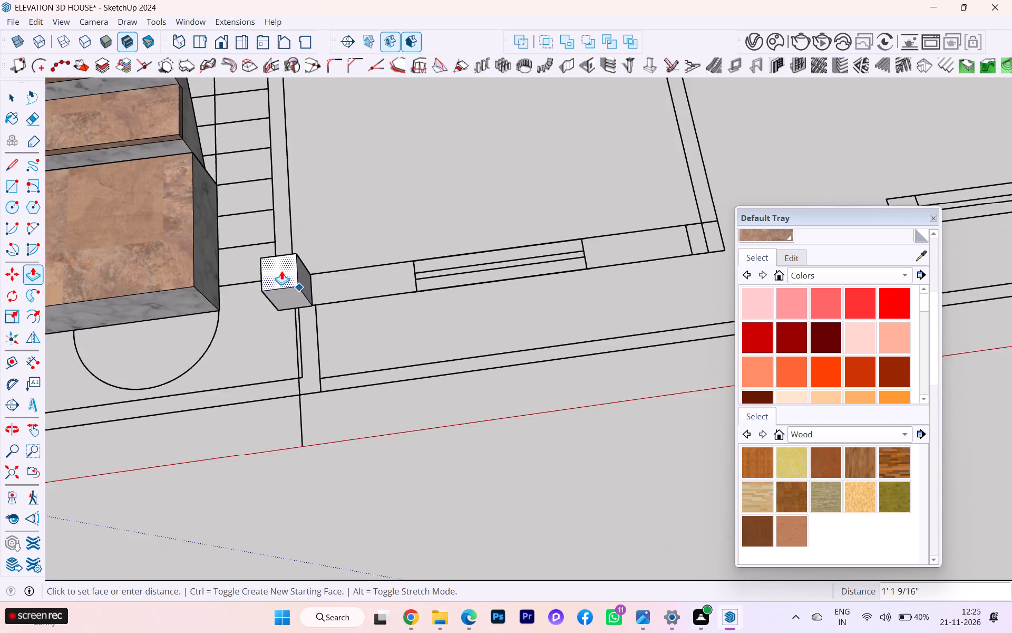
pyautogui.scroll(-1, 281, 271)
pyautogui.scroll(1, 281, 271)
pyautogui.scroll(-2, 281, 271)
pyautogui.scroll(1, 281, 271)
pyautogui.scroll(-10, 281, 271)
pyautogui.scroll(1, 285, 274)
pyautogui.scroll(-6, 285, 275)
pyautogui.scroll(2, 288, 273)
pyautogui.scroll(-7, 288, 273)
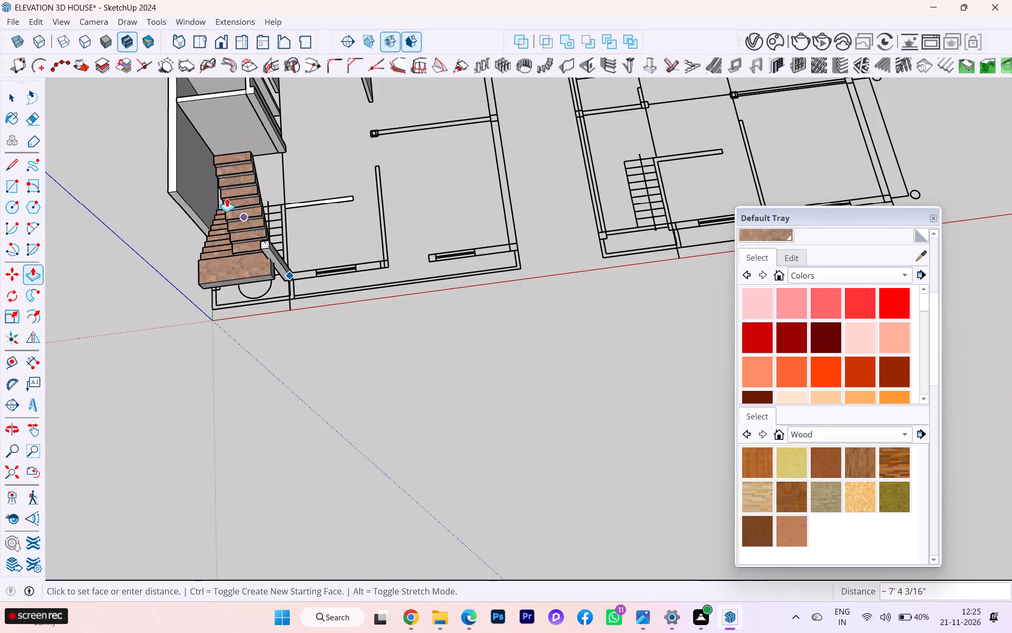
pyautogui.click(175, 183)
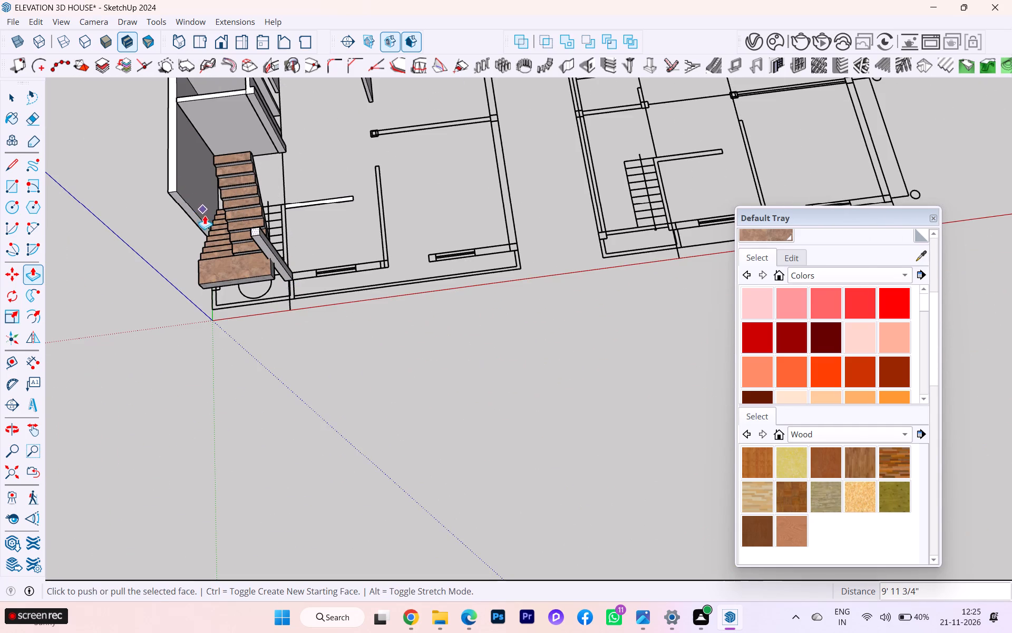
# Inside the staircase group, move the upper flight about 7/8" along the green axis where it meets the landing.
pyautogui.scroll(6, 208, 218)
pyautogui.scroll(9, 290, 275)
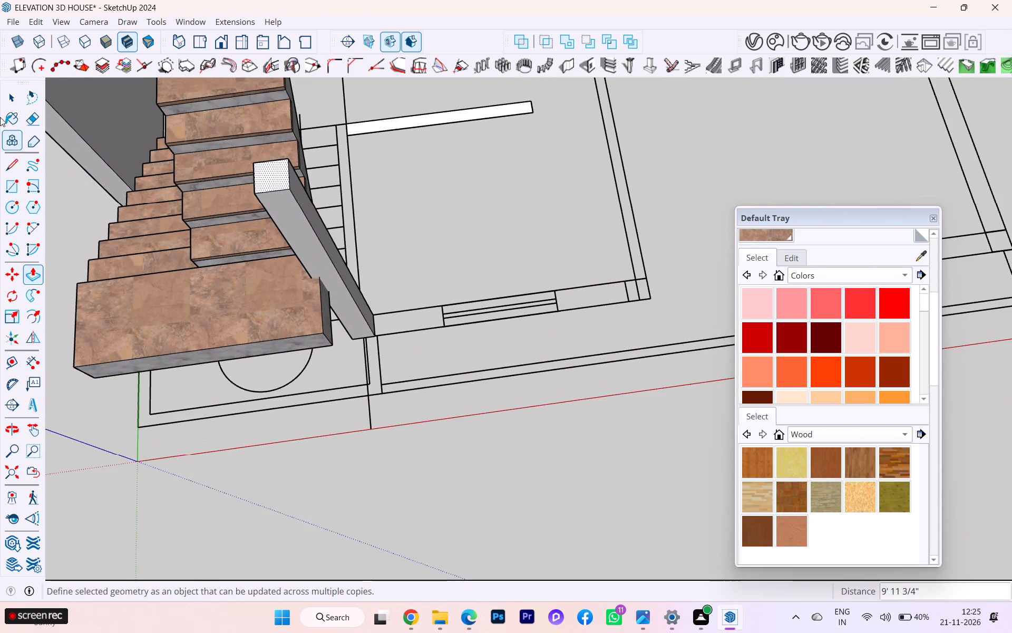
pyautogui.click(7, 92)
pyautogui.scroll(5, 323, 320)
pyautogui.scroll(-3, 316, 296)
pyautogui.scroll(2, 314, 296)
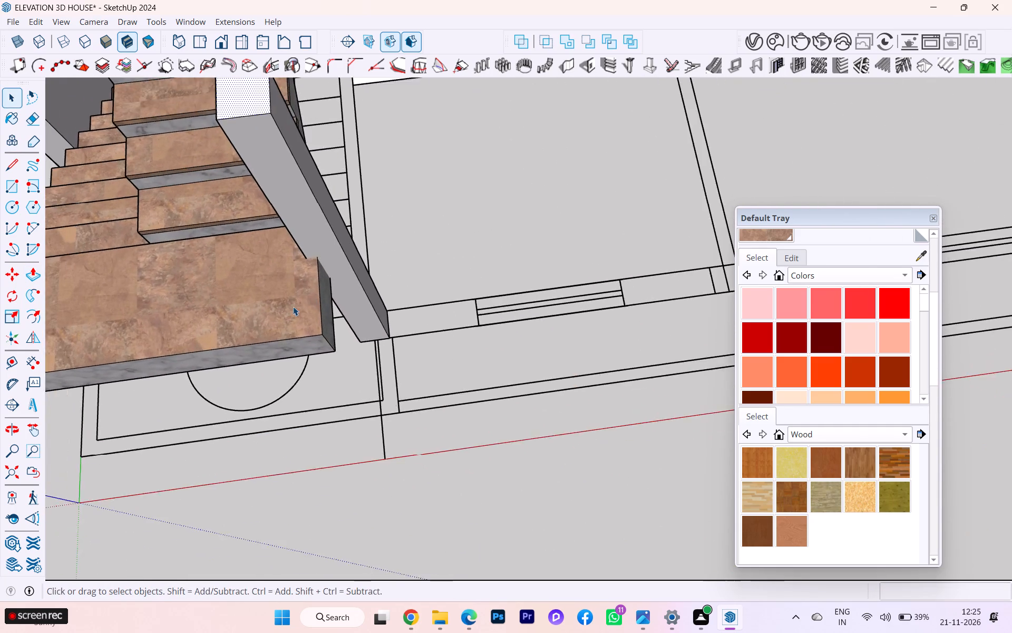
pyautogui.moveTo(284, 310); pyautogui.dragTo(171, 357, button='middle')
pyautogui.scroll(-6, 231, 368)
pyautogui.scroll(2, 251, 380)
pyautogui.scroll(6, 301, 262)
pyautogui.scroll(-2, 315, 254)
pyautogui.moveTo(307, 257); pyautogui.dragTo(479, 216, button='middle')
pyautogui.scroll(-3, 688, 188)
pyautogui.scroll(1, 689, 194)
pyautogui.scroll(-1, 690, 195)
pyautogui.moveTo(265, 298); pyautogui.dragTo(488, 184, button='middle')
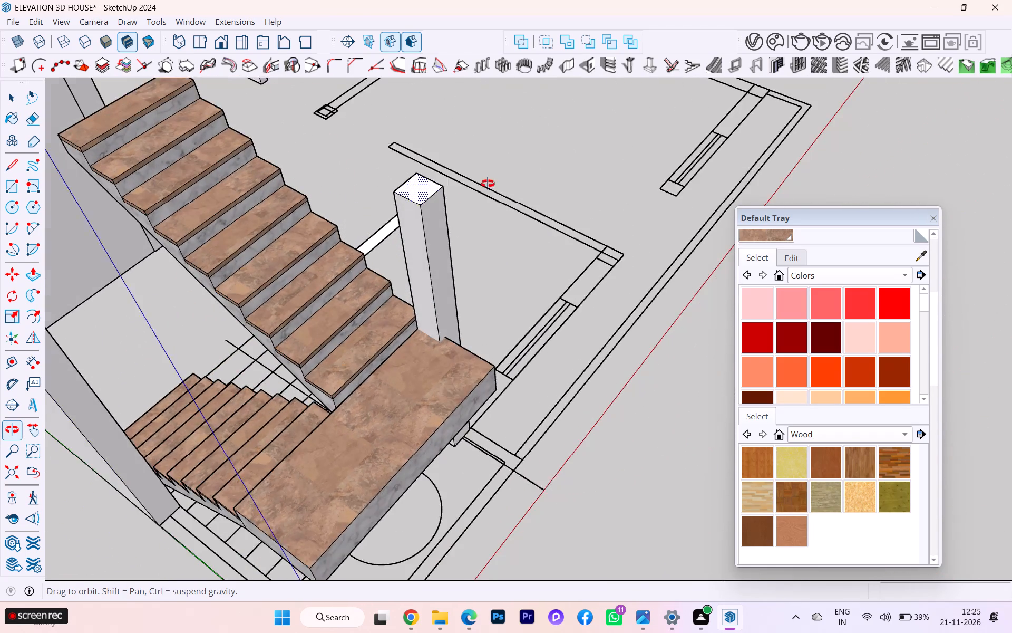
pyautogui.moveTo(488, 184); pyautogui.dragTo(488, 186, button='middle')
pyautogui.scroll(-1, 305, 344)
pyautogui.scroll(2, 289, 354)
pyautogui.scroll(-2, 282, 366)
pyautogui.scroll(3, 281, 376)
pyautogui.scroll(-1, 322, 417)
pyautogui.scroll(7, 322, 417)
pyautogui.click(353, 395)
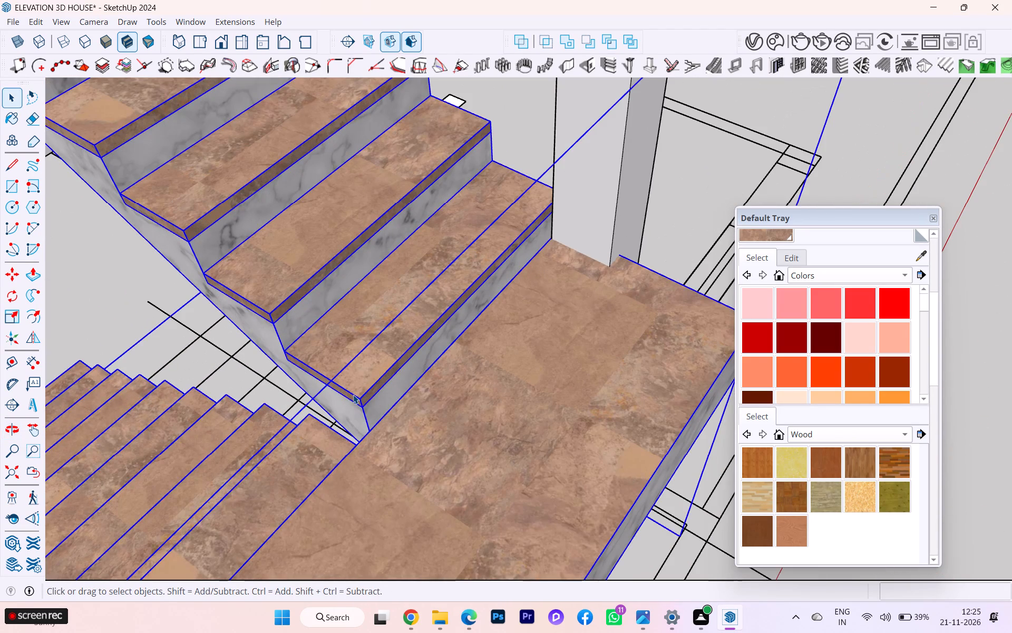
pyautogui.doubleClick(353, 395)
pyautogui.click(353, 395)
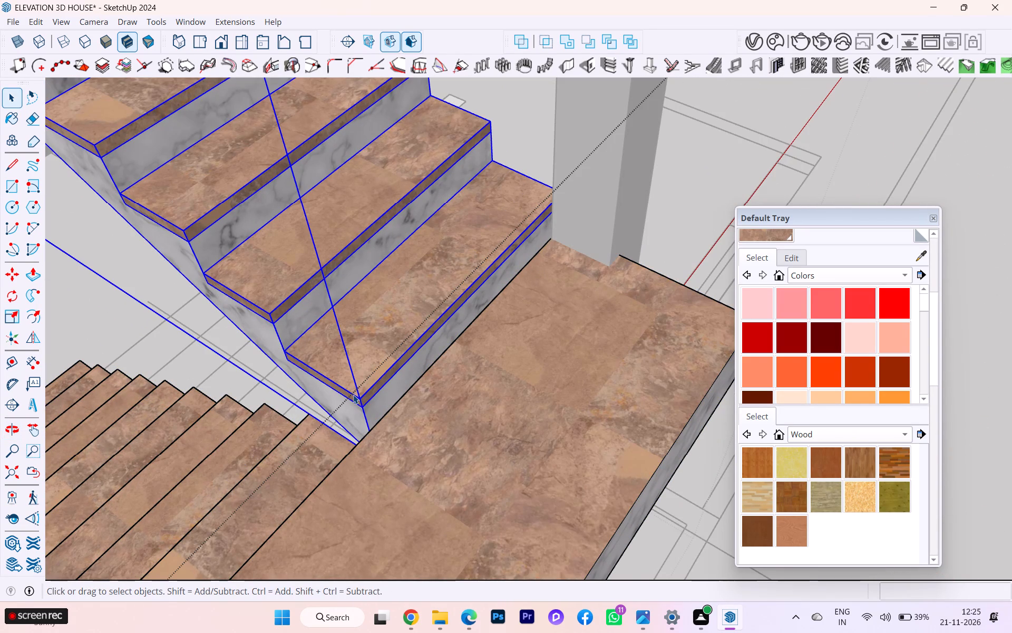
pyautogui.press('m')
pyautogui.press('Return')
pyautogui.scroll(9, 383, 477)
pyautogui.scroll(-1, 368, 447)
pyautogui.click(362, 404)
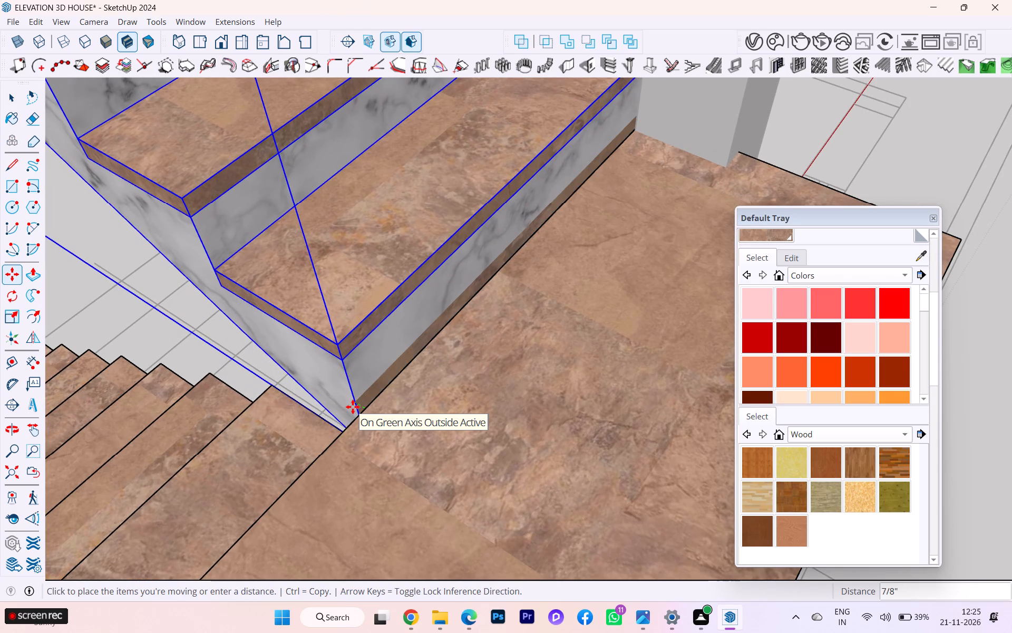
pyautogui.click(356, 407)
# Move the upper flight about 9/16" so its bottom corner meets the landing's corner beside the lower flight.
pyautogui.moveTo(322, 429); pyautogui.dragTo(534, 361, button='middle')
pyautogui.scroll(-3, 324, 381)
pyautogui.scroll(2, 583, 303)
pyautogui.scroll(-1, 590, 302)
pyautogui.scroll(3, 596, 302)
pyautogui.scroll(3, 668, 287)
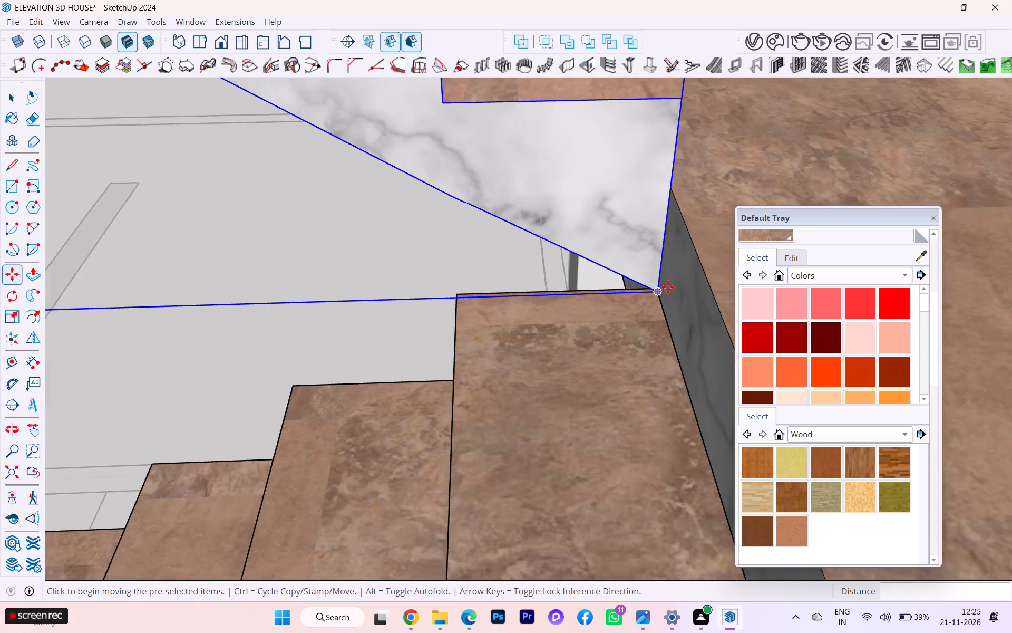
pyautogui.scroll(4, 668, 287)
pyautogui.scroll(-1, 673, 298)
pyautogui.scroll(3, 673, 298)
pyautogui.click(644, 287)
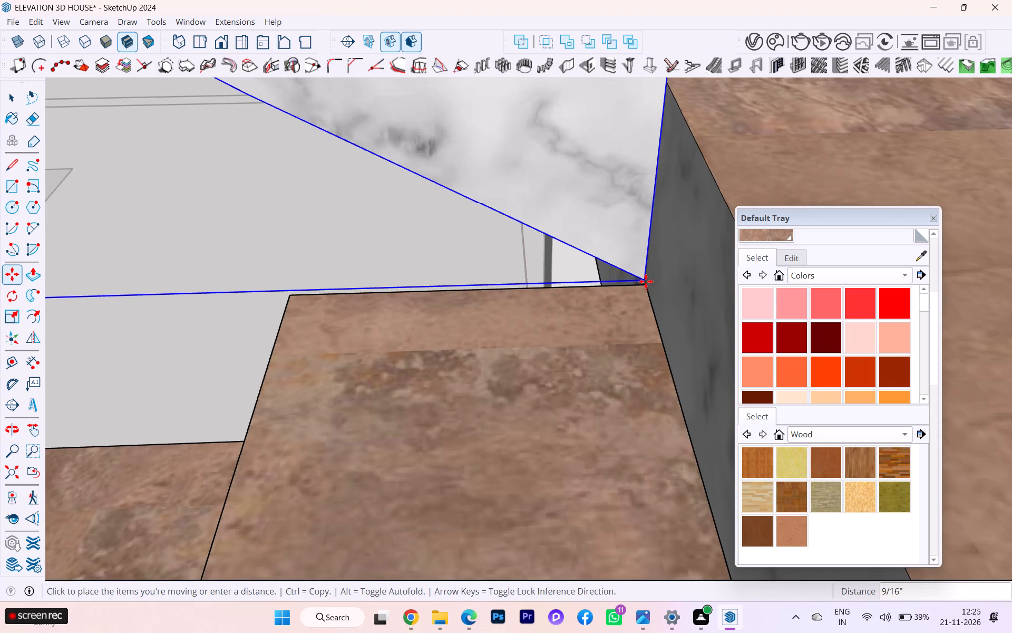
pyautogui.click(646, 283)
# Examine how the upper flight, the landing and the new column meet from several sides.
pyautogui.scroll(-9, 568, 309)
pyautogui.scroll(1, 405, 340)
pyautogui.scroll(-1, 405, 341)
pyautogui.scroll(1, 405, 341)
pyautogui.scroll(-5, 404, 341)
pyautogui.moveTo(494, 363); pyautogui.dragTo(146, 510, button='middle')
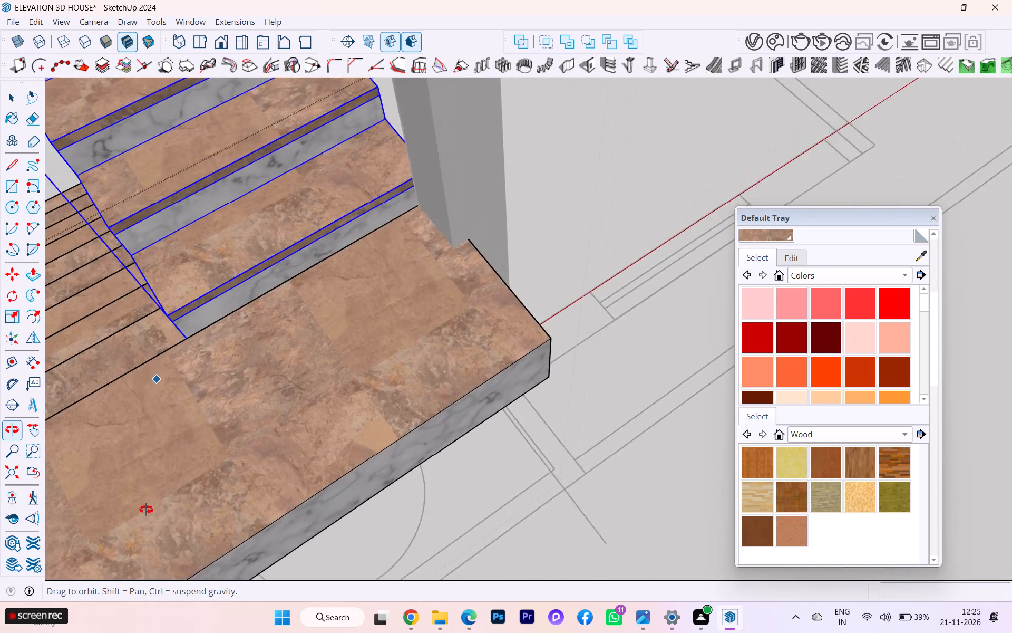
pyautogui.moveTo(146, 510); pyautogui.dragTo(143, 510, button='middle')
pyautogui.scroll(4, 464, 285)
pyautogui.scroll(-5, 479, 289)
pyautogui.moveTo(463, 325); pyautogui.dragTo(590, 335, button='middle')
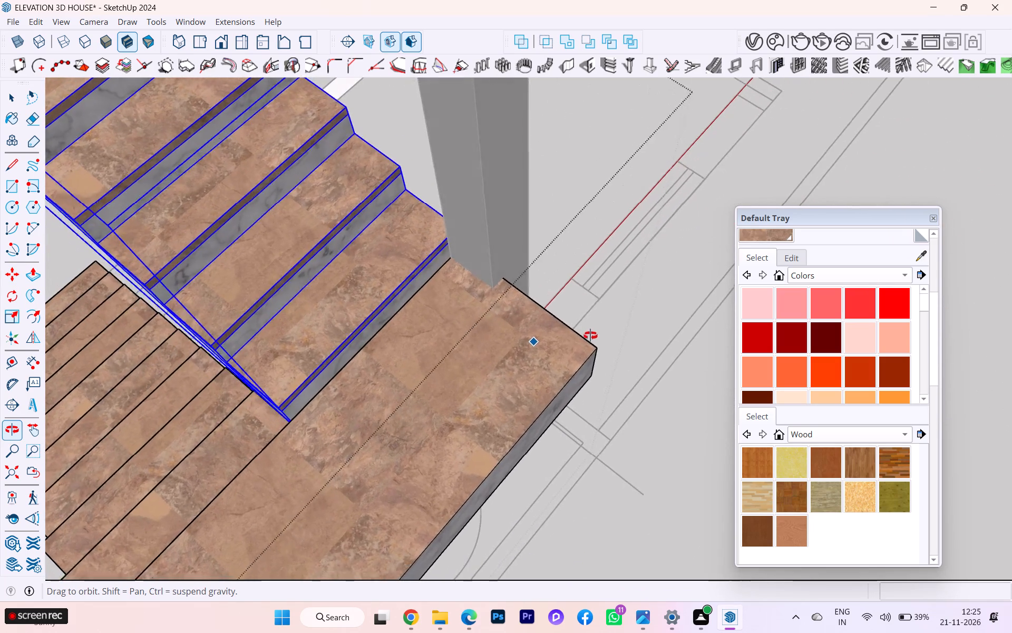
pyautogui.moveTo(590, 335); pyautogui.dragTo(432, 315, button='middle')
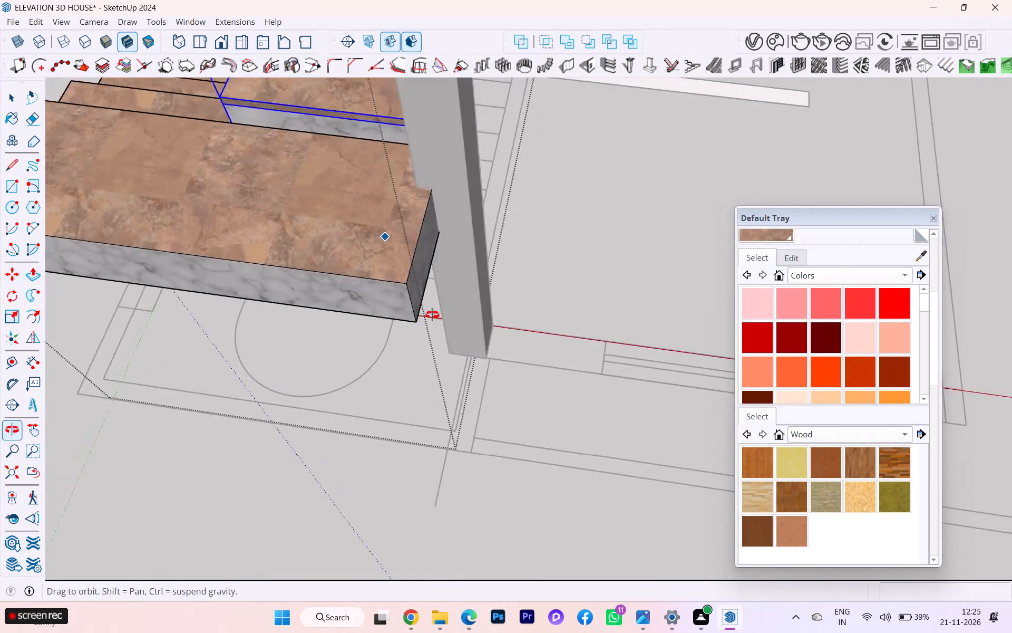
pyautogui.moveTo(432, 315); pyautogui.dragTo(530, 305, button='middle')
pyautogui.moveTo(245, 331); pyautogui.dragTo(293, 333, button='middle')
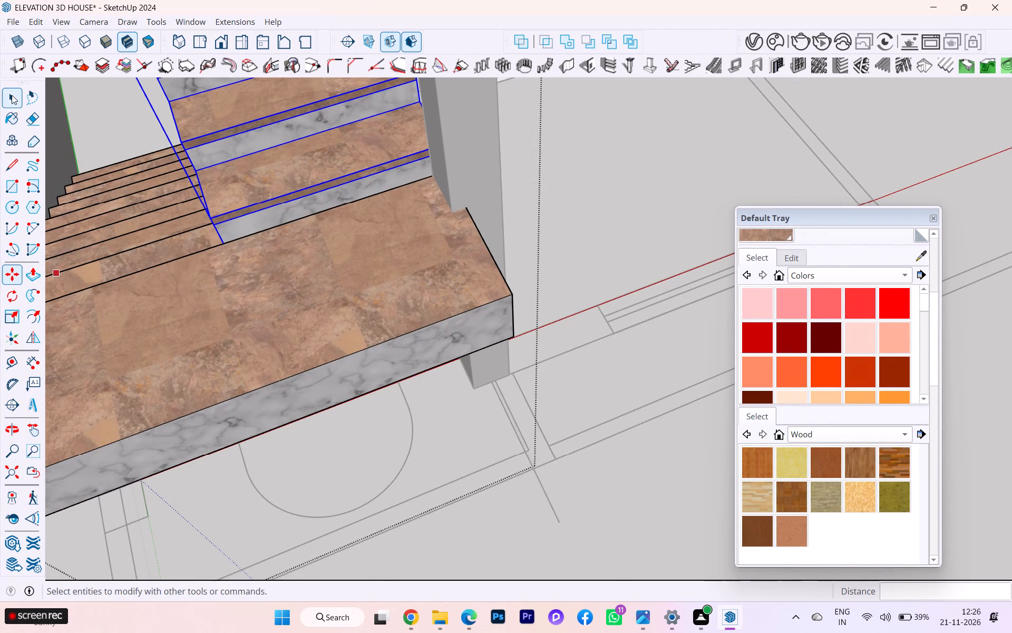
# Inside the landing's group, draw a line of about 1' 5/8" down its end face along the column's edge.
pyautogui.click(12, 95)
pyautogui.scroll(-1, 186, 174)
pyautogui.scroll(1, 192, 179)
pyautogui.scroll(-2, 220, 205)
pyautogui.click(491, 484)
pyautogui.scroll(-1, 454, 396)
pyautogui.moveTo(454, 395); pyautogui.dragTo(292, 401, button='middle')
pyautogui.scroll(5, 364, 224)
pyautogui.scroll(-1, 500, 153)
pyautogui.scroll(7, 500, 153)
pyautogui.doubleClick(424, 226)
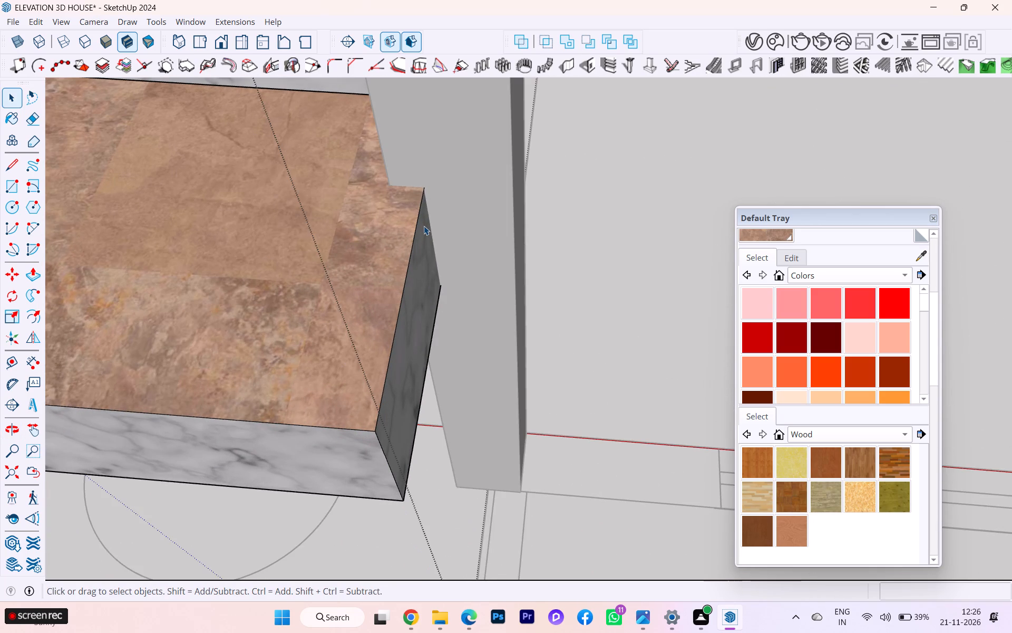
pyautogui.press('h')
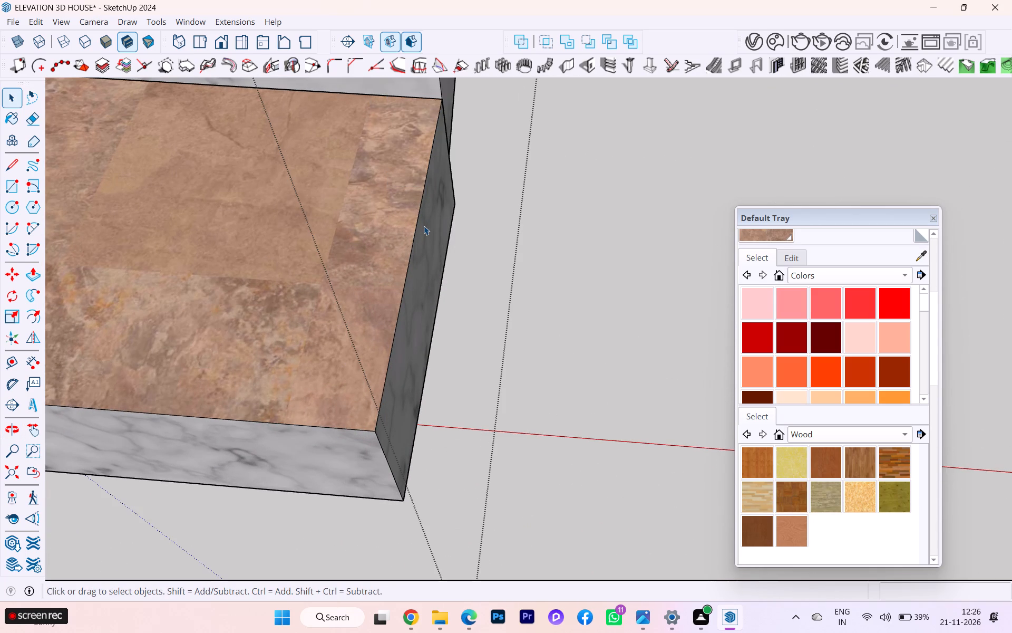
pyautogui.press('h')
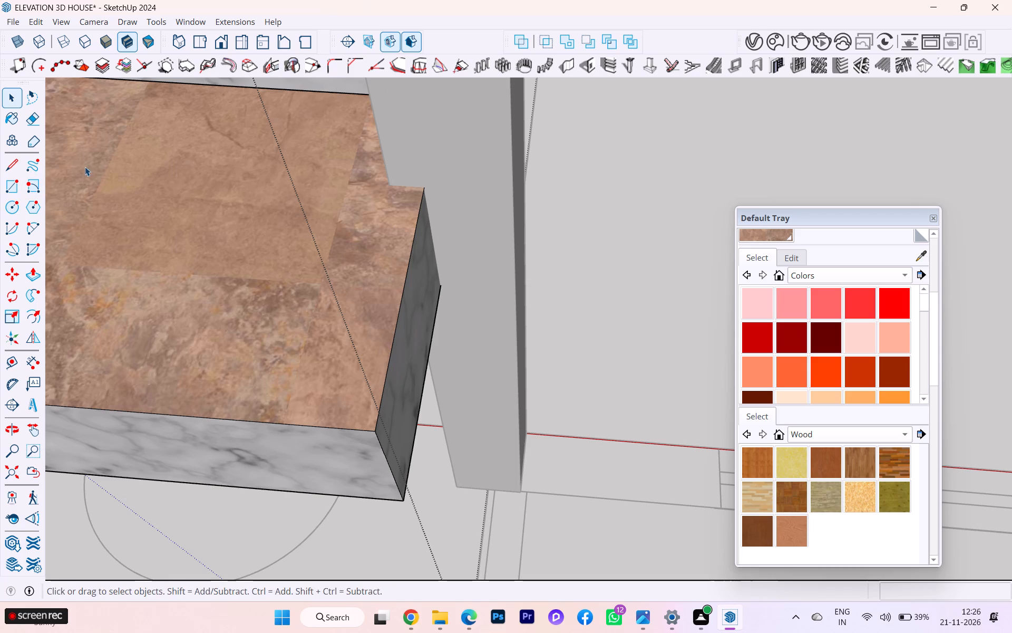
pyautogui.click(14, 161)
pyautogui.moveTo(334, 200); pyautogui.dragTo(202, 205, button='middle')
pyautogui.scroll(4, 357, 176)
pyautogui.click(323, 140)
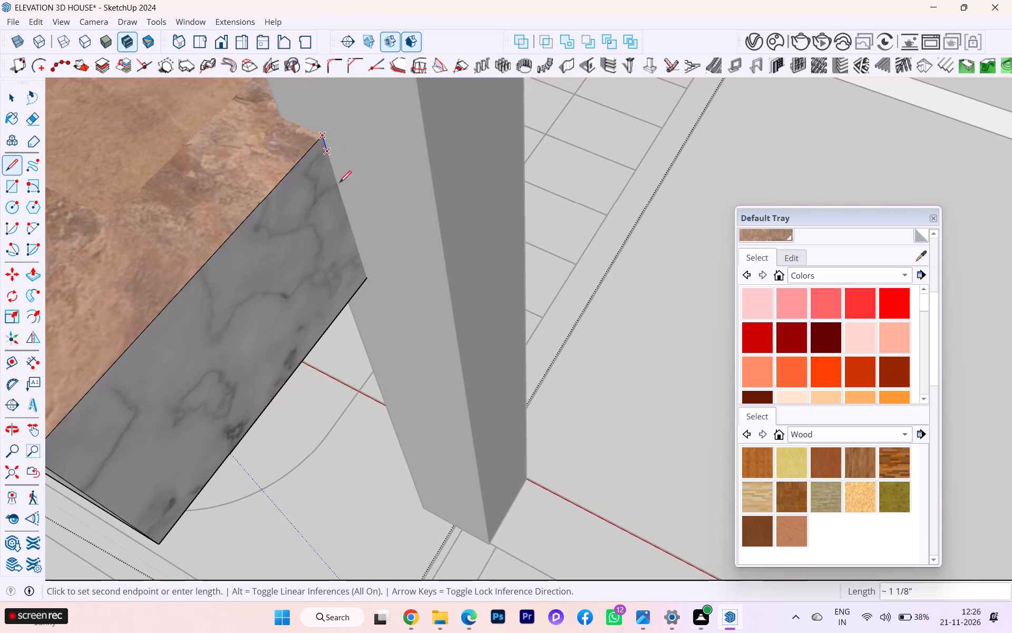
pyautogui.click(366, 280)
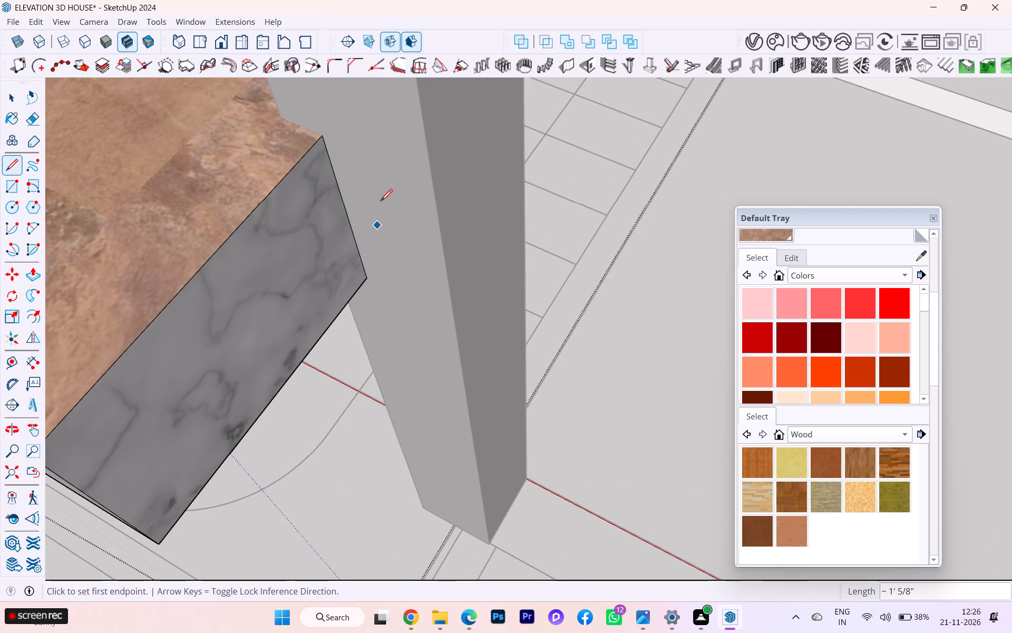
# Leave the staircase group, select the whole column beside the landing, and make it a group.
pyautogui.scroll(-2, 366, 200)
pyautogui.moveTo(337, 197); pyautogui.dragTo(106, 254, button='middle')
pyautogui.scroll(-4, 187, 262)
pyautogui.scroll(1, 182, 272)
pyautogui.scroll(-3, 175, 277)
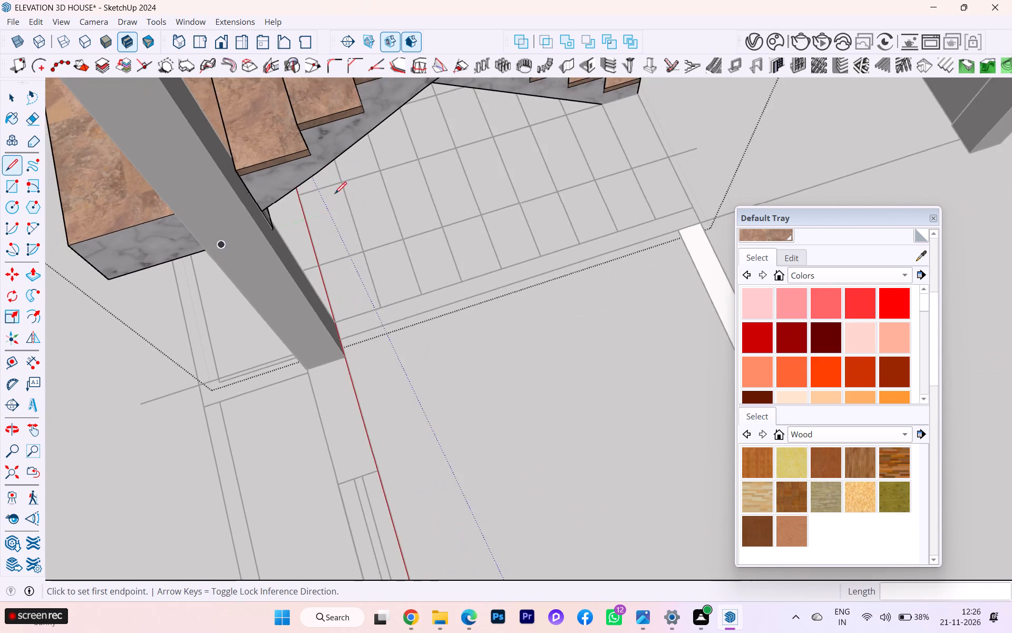
pyautogui.scroll(5, 335, 185)
pyautogui.scroll(-1, 243, 186)
pyautogui.scroll(5, 243, 186)
pyautogui.scroll(-2, 245, 233)
pyautogui.moveTo(244, 229); pyautogui.dragTo(267, 213, button='middle')
pyautogui.scroll(-3, 422, 214)
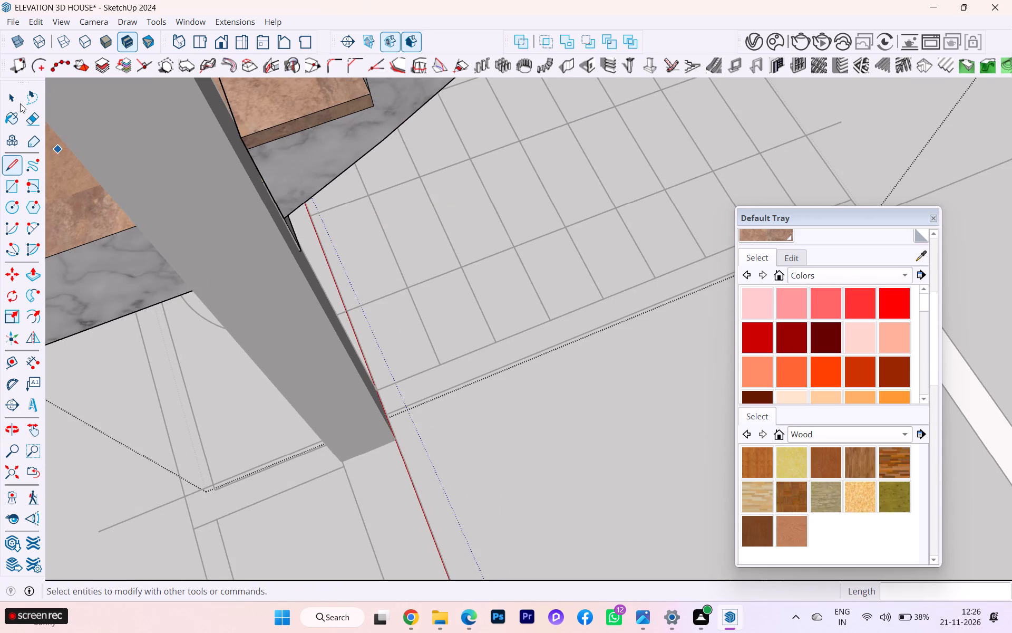
pyautogui.click(7, 95)
pyautogui.scroll(-2, 136, 168)
pyautogui.moveTo(138, 170); pyautogui.dragTo(312, 104, button='middle')
pyautogui.scroll(-4, 481, 109)
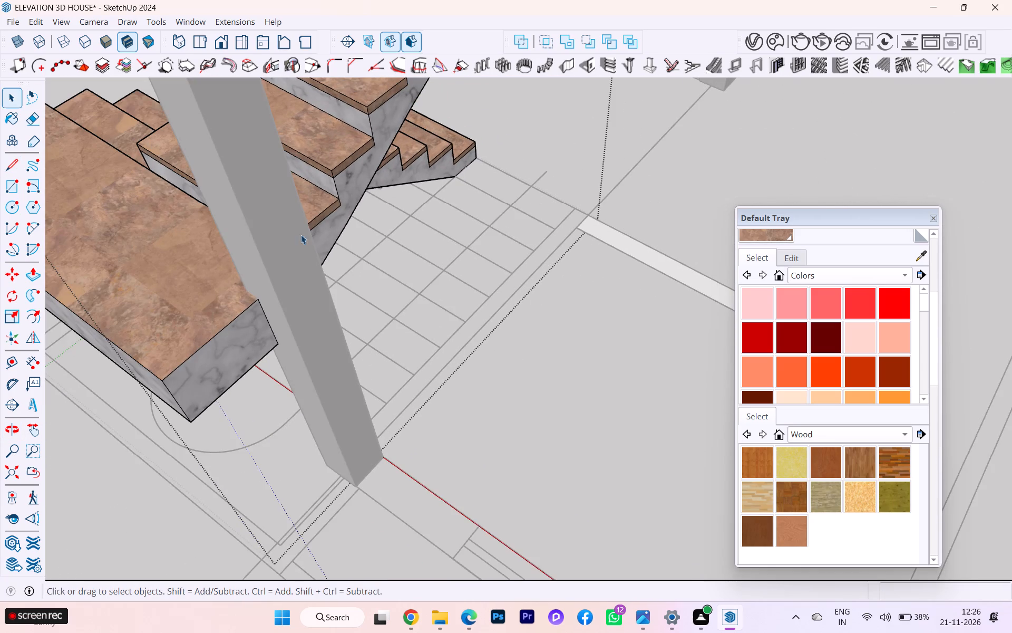
pyautogui.scroll(4, 280, 293)
pyautogui.click(293, 282)
pyautogui.scroll(-2, 710, 224)
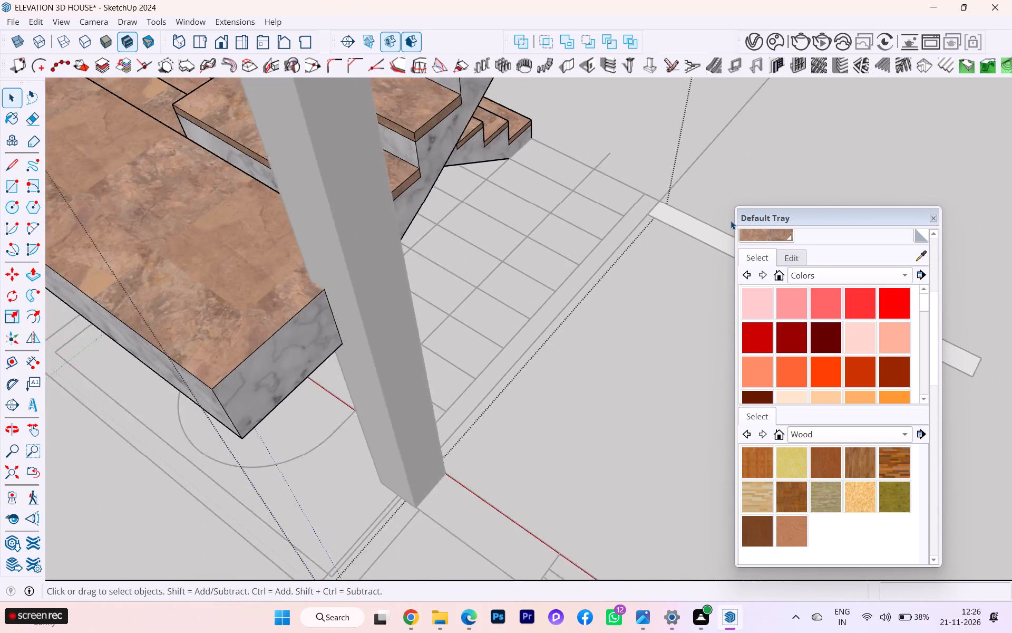
pyautogui.scroll(-2, 731, 220)
pyautogui.click(173, 414)
pyautogui.click(474, 265)
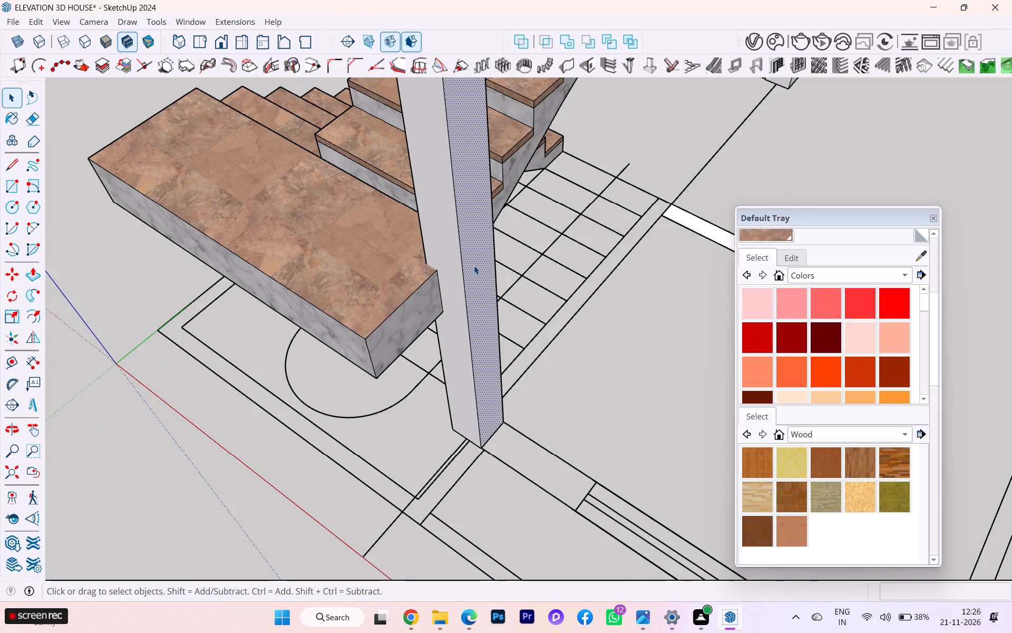
pyautogui.tripleClick(482, 275)
pyautogui.scroll(-5, 482, 275)
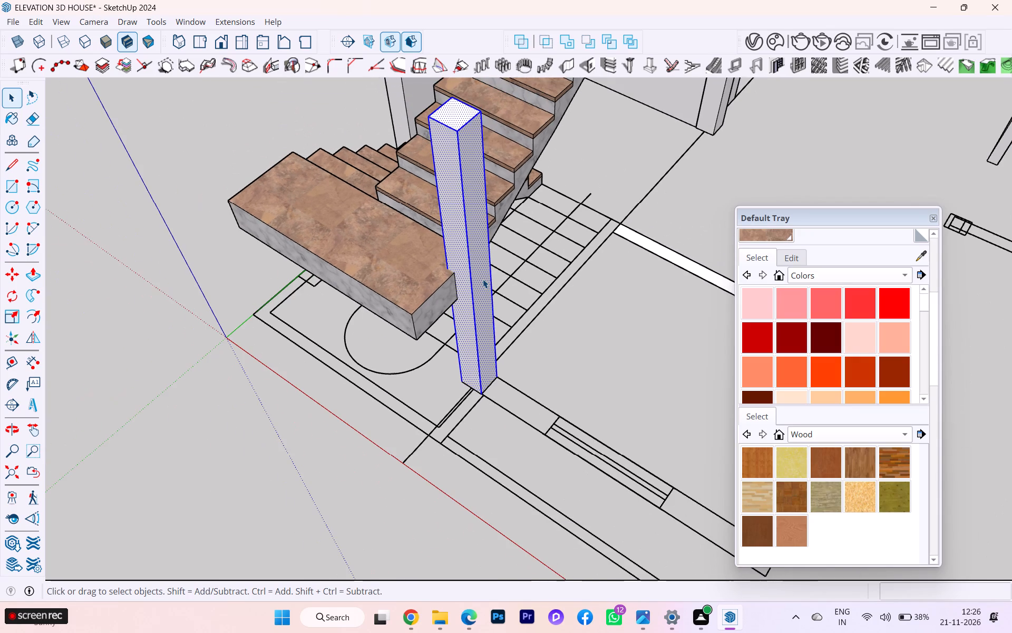
pyautogui.rightClick(483, 279)
pyautogui.click(534, 123)
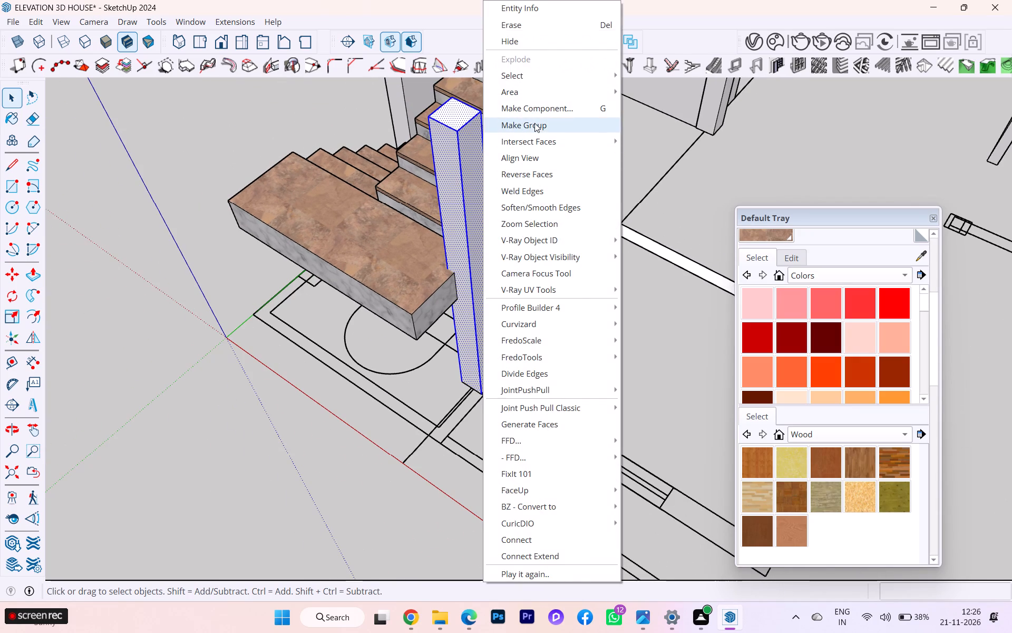
# Hide the column group beside the landing.
pyautogui.rightClick(481, 308)
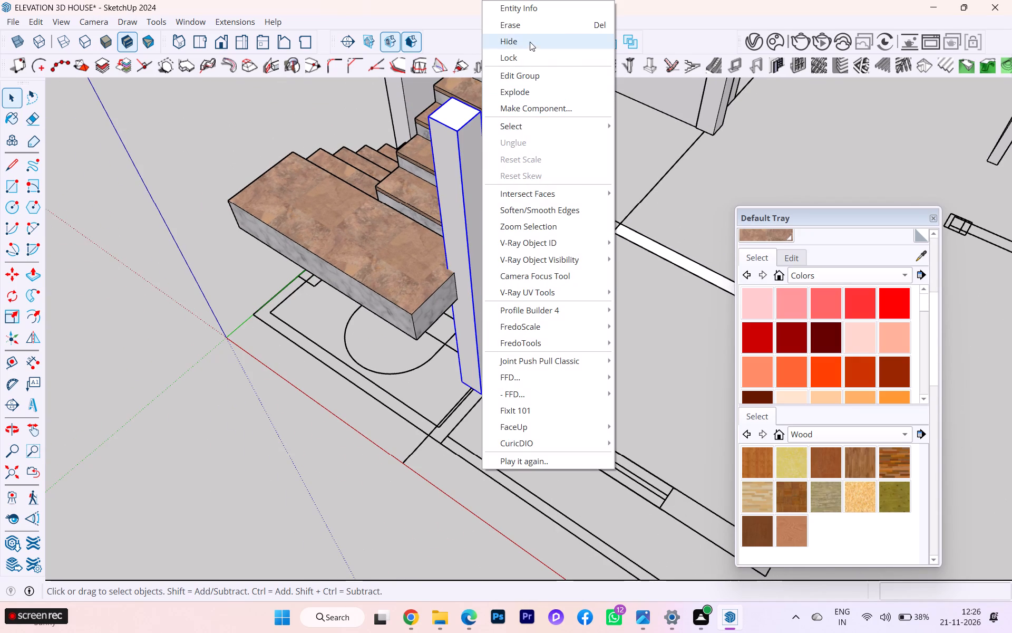
pyautogui.click(530, 42)
# Inside the landing's group, push the end face portion beside the column inward about 1 7/8", then leave the group.
pyautogui.scroll(6, 452, 279)
pyautogui.scroll(-1, 465, 282)
pyautogui.scroll(5, 465, 282)
pyautogui.scroll(-2, 485, 270)
pyautogui.scroll(1, 473, 247)
pyautogui.scroll(-2, 472, 246)
pyautogui.scroll(6, 472, 246)
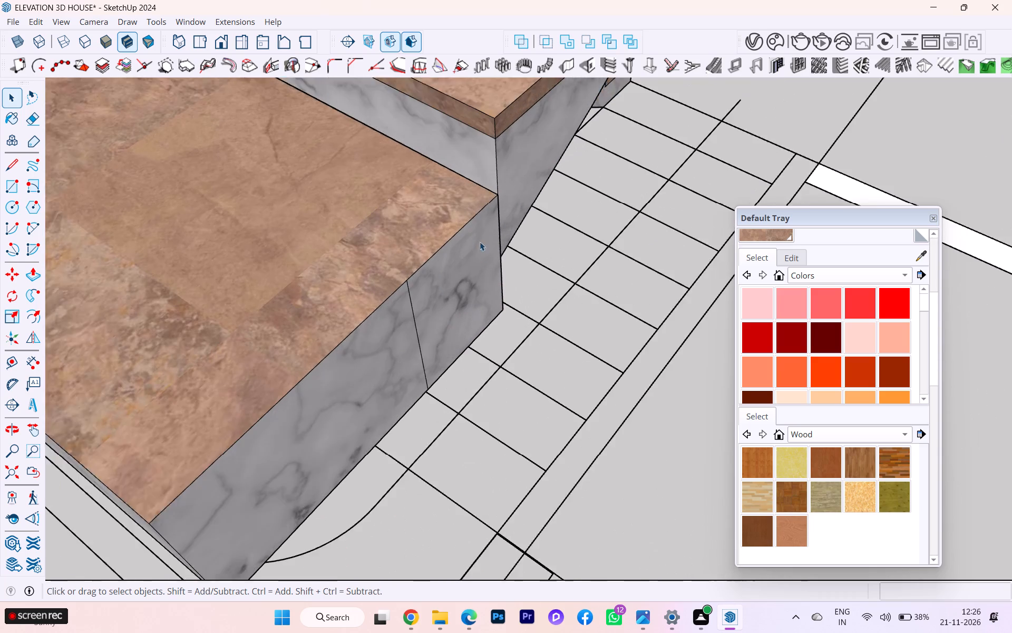
pyautogui.doubleClick(489, 232)
pyautogui.click(465, 253)
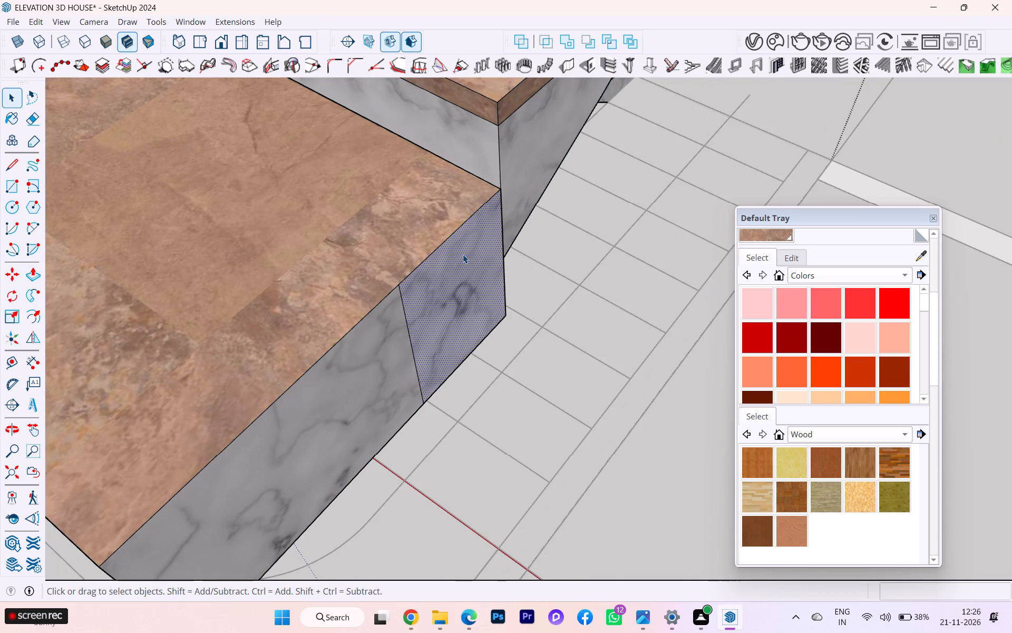
pyautogui.press('p')
pyautogui.press('Return')
pyautogui.click(463, 255)
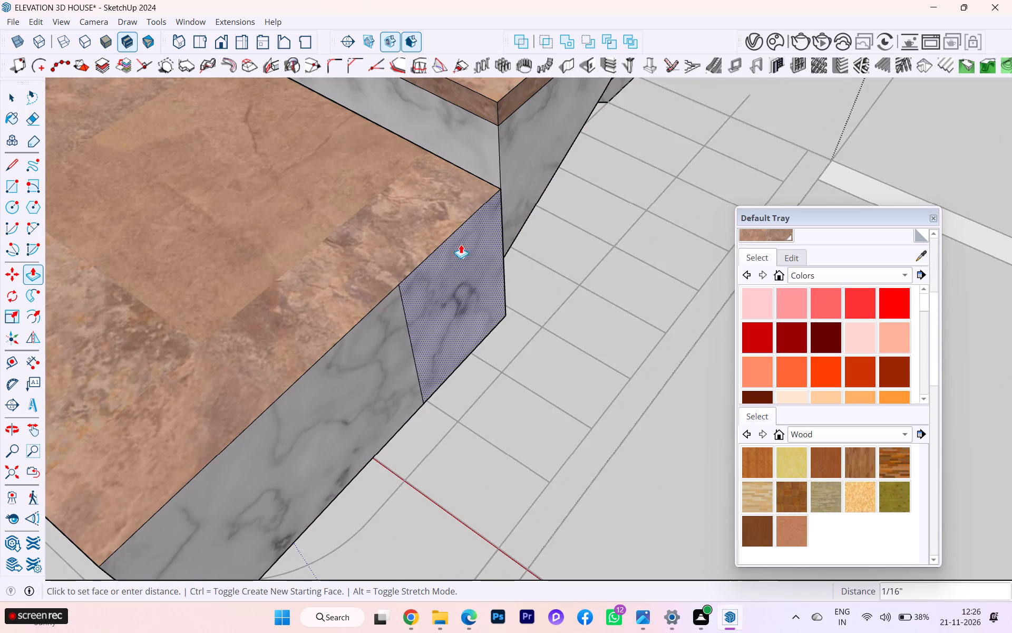
pyautogui.click(475, 166)
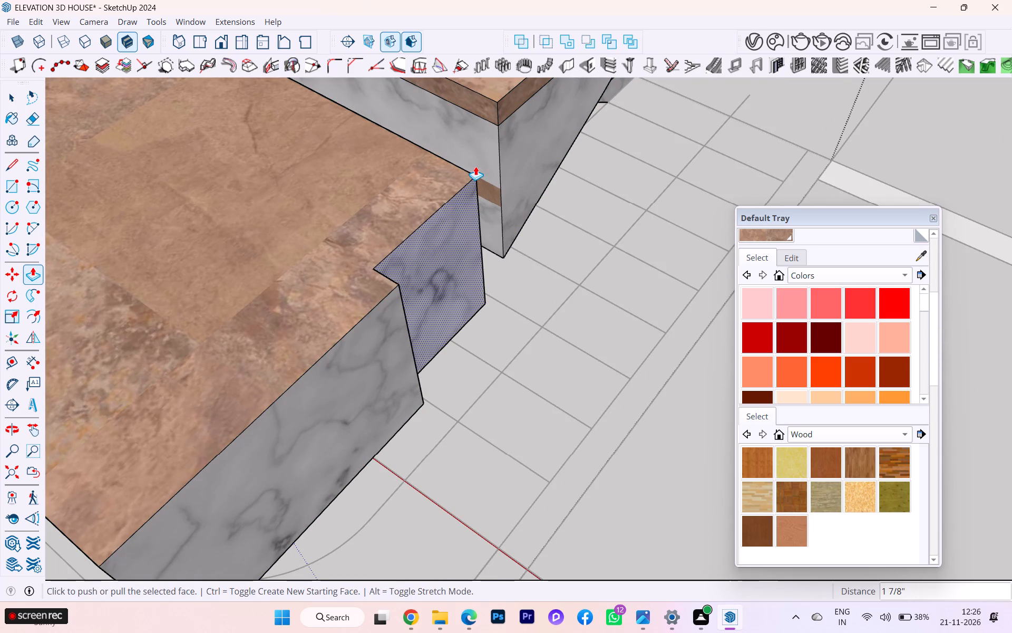
pyautogui.click(9, 92)
pyautogui.scroll(-11, 340, 87)
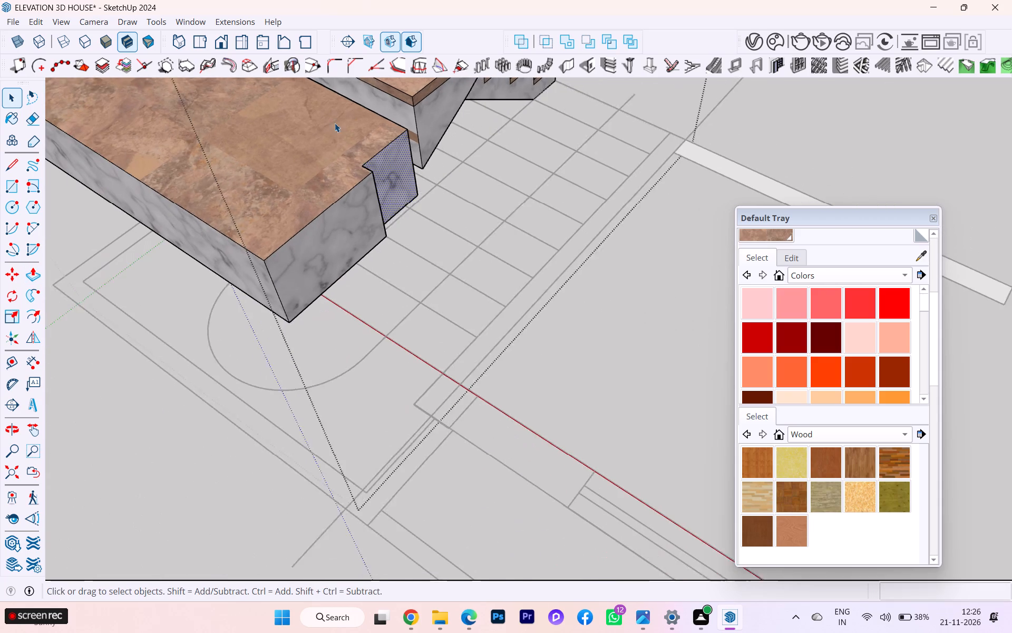
pyautogui.click(165, 364)
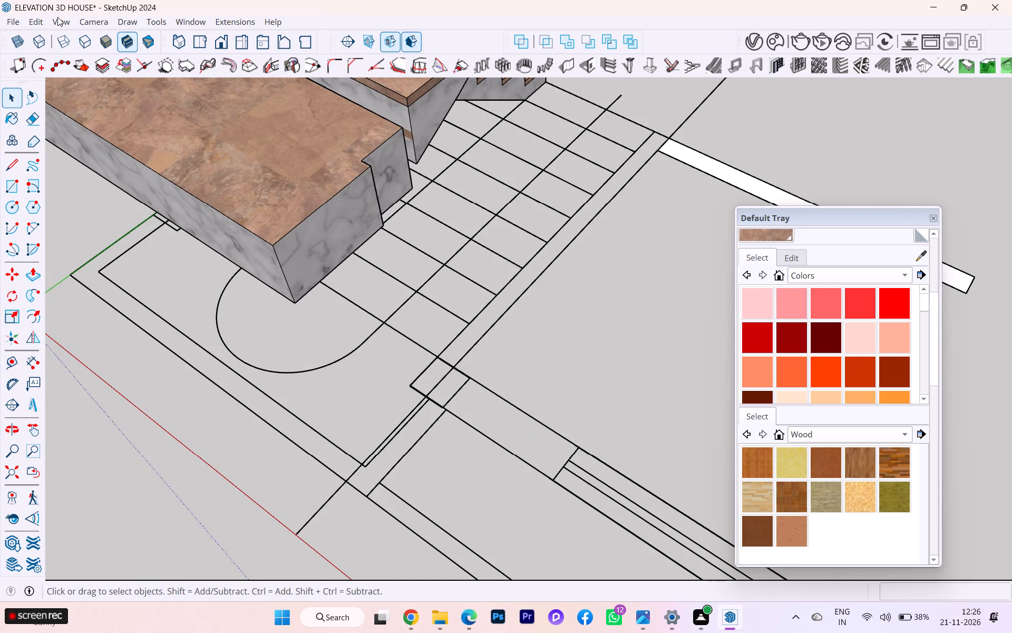
# Unhide the last hidden object, the column group beside the landing.
pyautogui.click(35, 22)
pyautogui.click(87, 240)
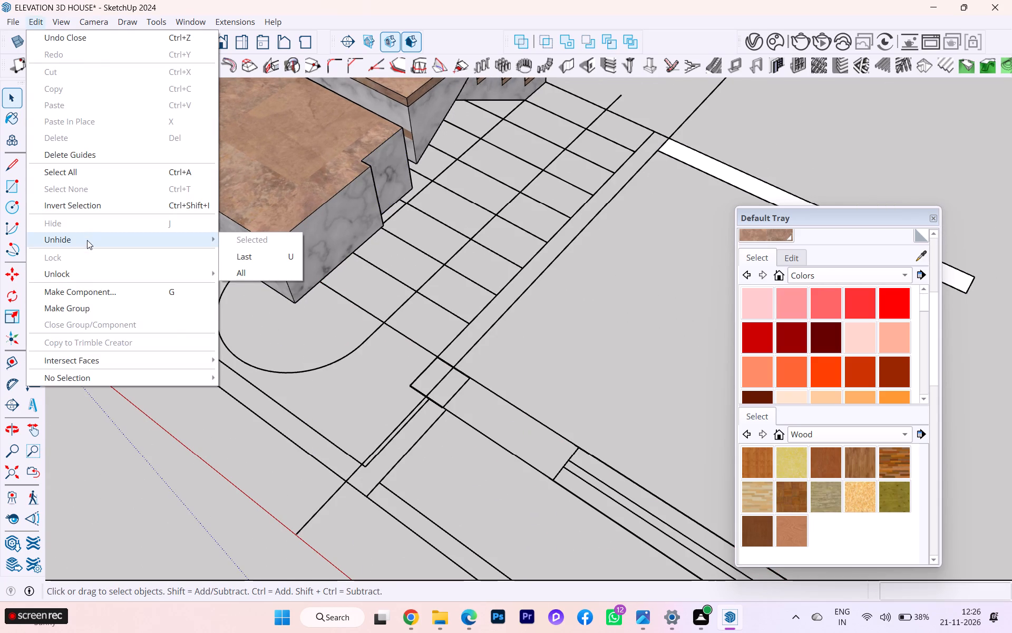
pyautogui.click(284, 252)
# Draw a short line closing the gap in the landing notch's top edge, ending at its inner corner against the column.
pyautogui.scroll(-3, 262, 234)
pyautogui.moveTo(263, 234); pyautogui.dragTo(394, 253, button='middle')
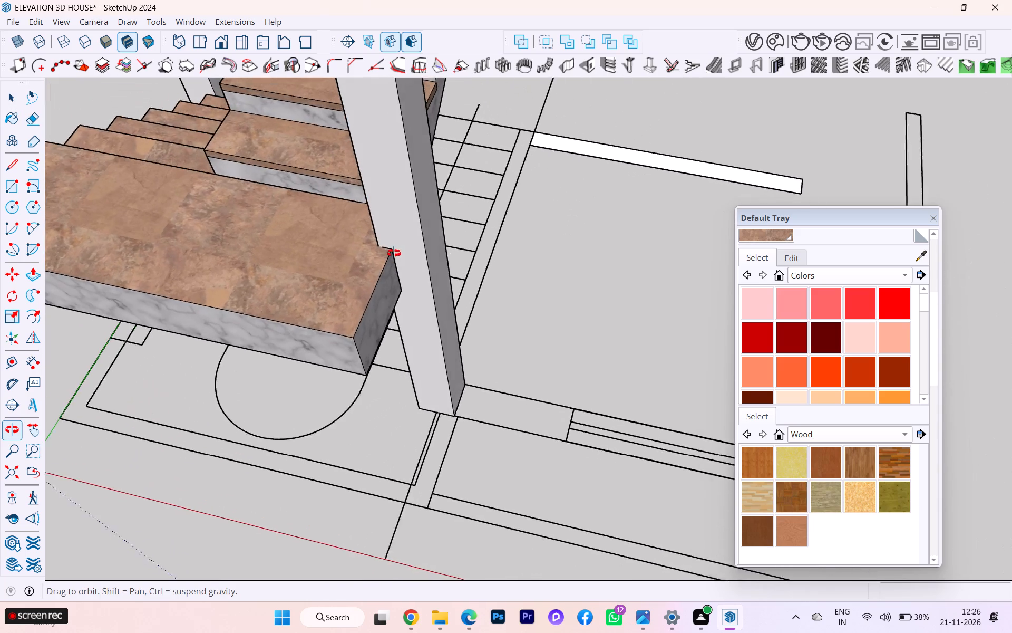
pyautogui.moveTo(394, 253); pyautogui.dragTo(395, 253, button='middle')
pyautogui.scroll(20, 396, 250)
pyautogui.scroll(5, 396, 250)
pyautogui.scroll(-1, 368, 254)
pyautogui.scroll(1, 368, 254)
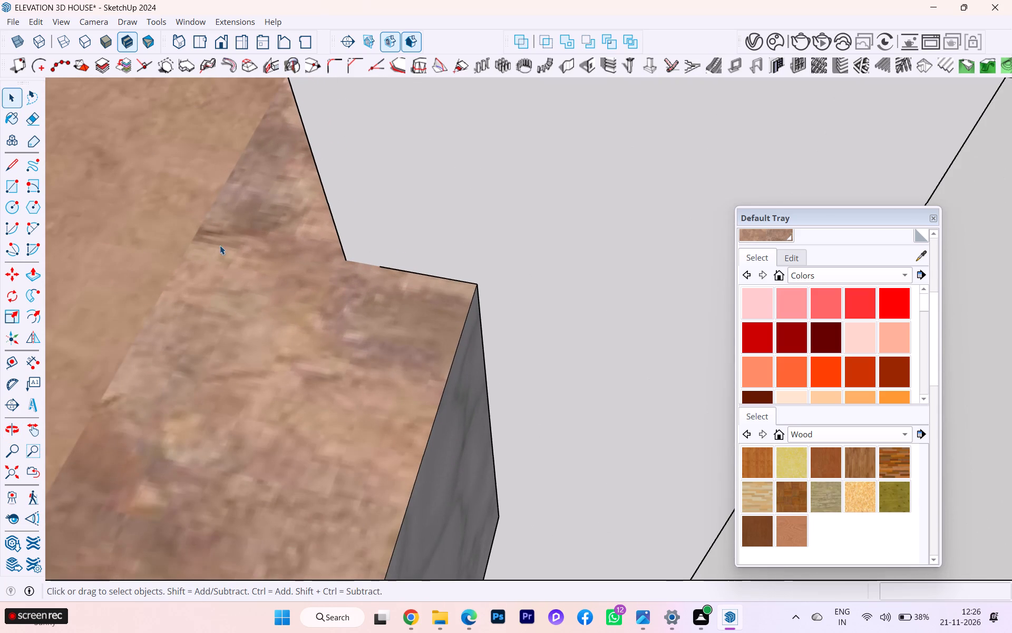
pyautogui.scroll(-11, 223, 259)
pyautogui.scroll(1, 230, 257)
pyautogui.scroll(-3, 230, 257)
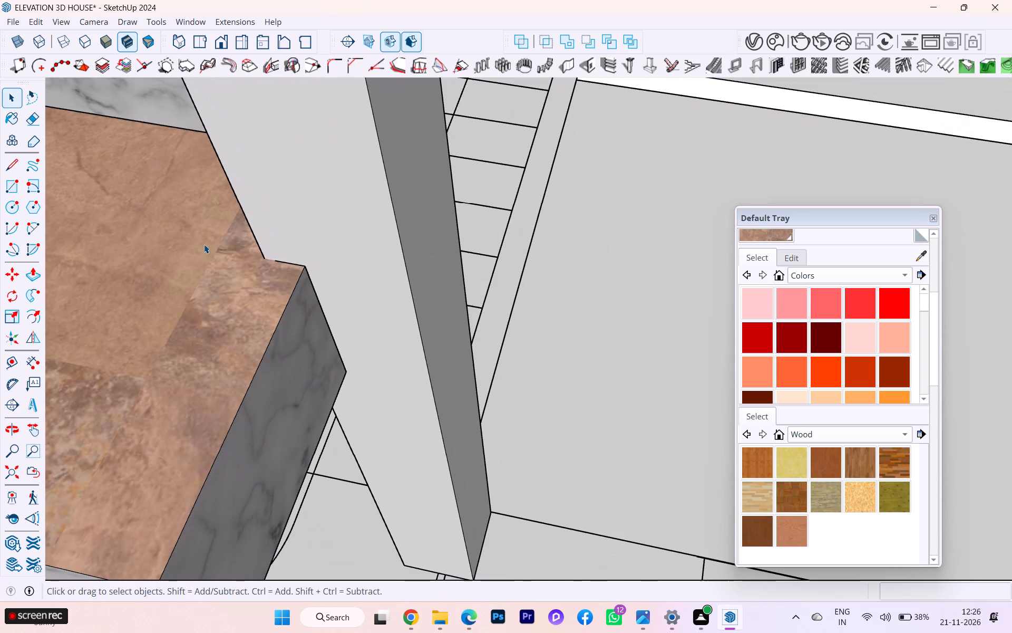
pyautogui.click(14, 158)
pyautogui.scroll(4, 223, 202)
pyautogui.scroll(4, 272, 270)
pyautogui.scroll(-1, 279, 278)
pyautogui.scroll(10, 279, 278)
pyautogui.click(294, 268)
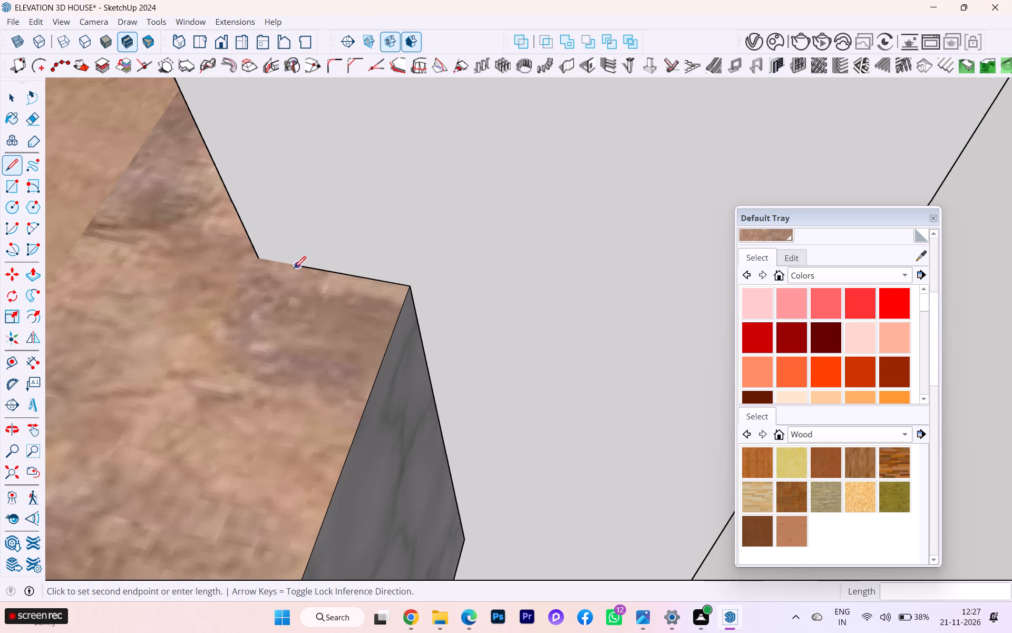
pyautogui.click(262, 253)
pyautogui.scroll(-1, 262, 256)
pyautogui.scroll(1, 263, 256)
pyautogui.scroll(-2, 262, 256)
pyautogui.scroll(1, 262, 255)
pyautogui.scroll(-2, 262, 255)
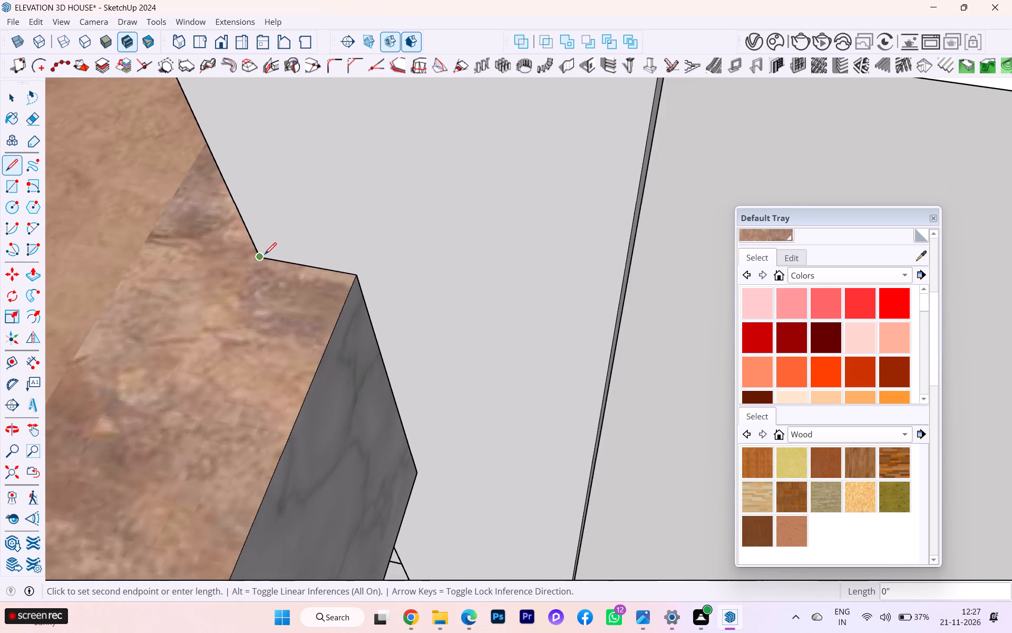
pyautogui.press('Return')
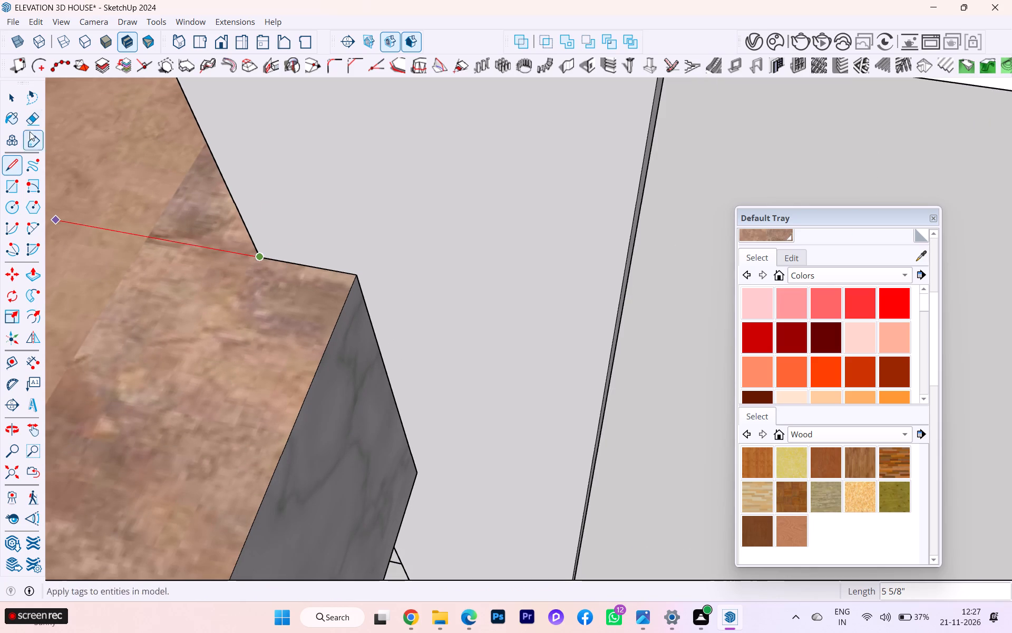
pyautogui.click(10, 96)
# Draw a line about 9" long from the first riser's corner to the notch's inner corner, along the column's base on the landing.
pyautogui.scroll(-2, 216, 157)
pyautogui.scroll(1, 222, 157)
pyautogui.scroll(-11, 224, 158)
pyautogui.moveTo(245, 173); pyautogui.dragTo(422, 150, button='middle')
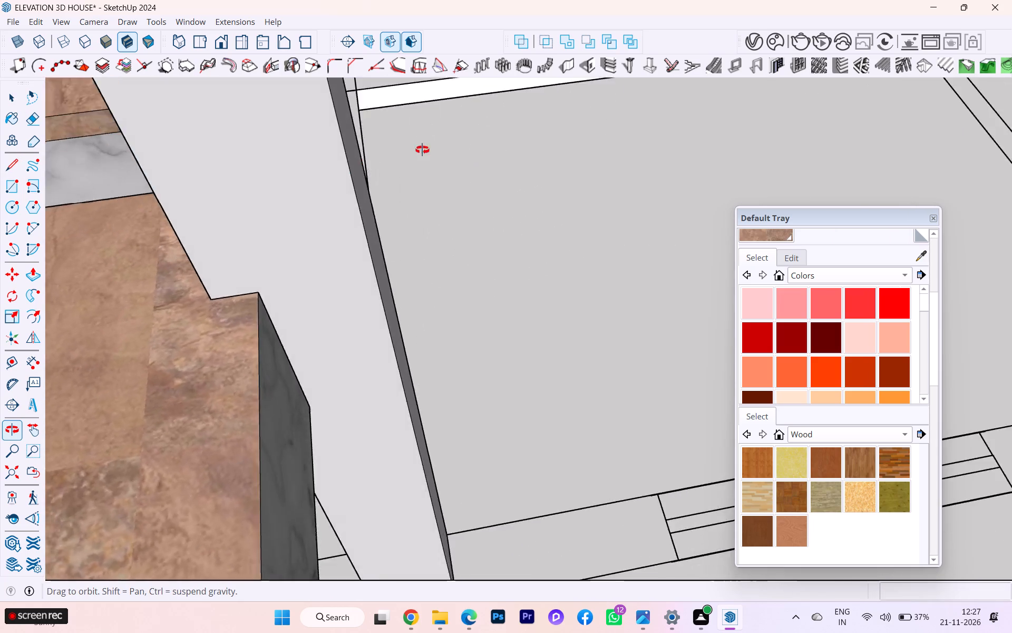
pyautogui.moveTo(422, 150); pyautogui.dragTo(492, 134, button='middle')
pyautogui.scroll(-5, 490, 171)
pyautogui.moveTo(270, 260); pyautogui.dragTo(337, 239, button='middle')
pyautogui.scroll(4, 337, 238)
pyautogui.scroll(-2, 392, 202)
pyautogui.scroll(2, 392, 202)
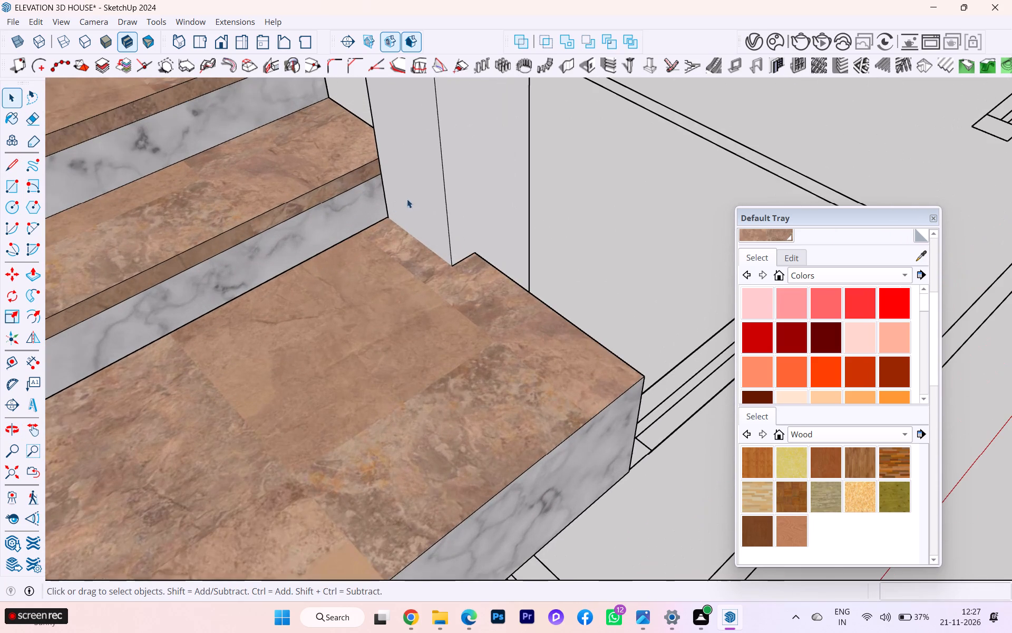
pyautogui.scroll(5, 459, 252)
pyautogui.click(7, 164)
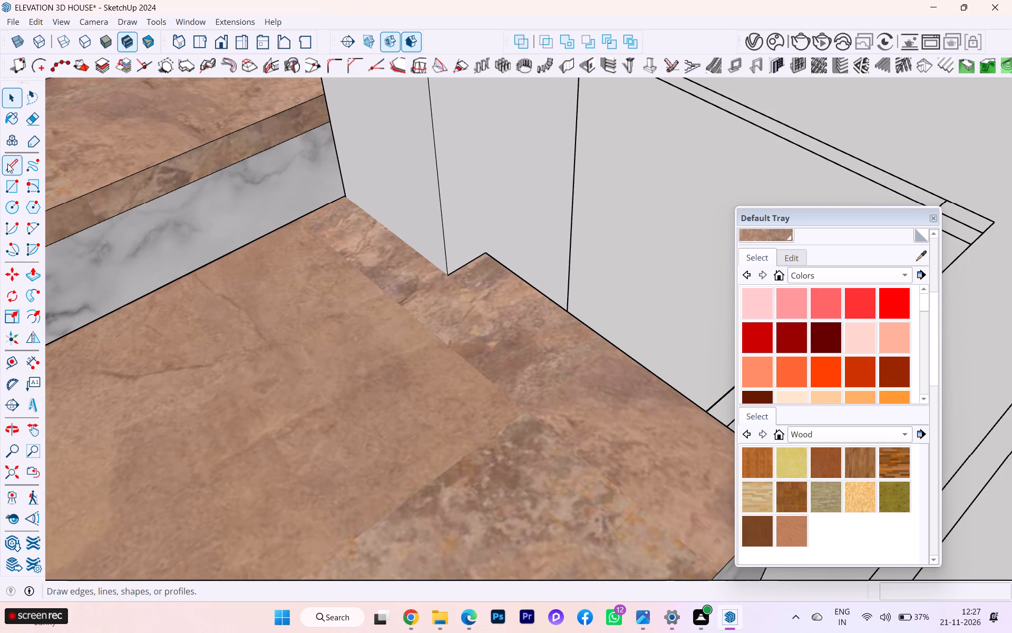
pyautogui.scroll(3, 253, 194)
pyautogui.click(374, 196)
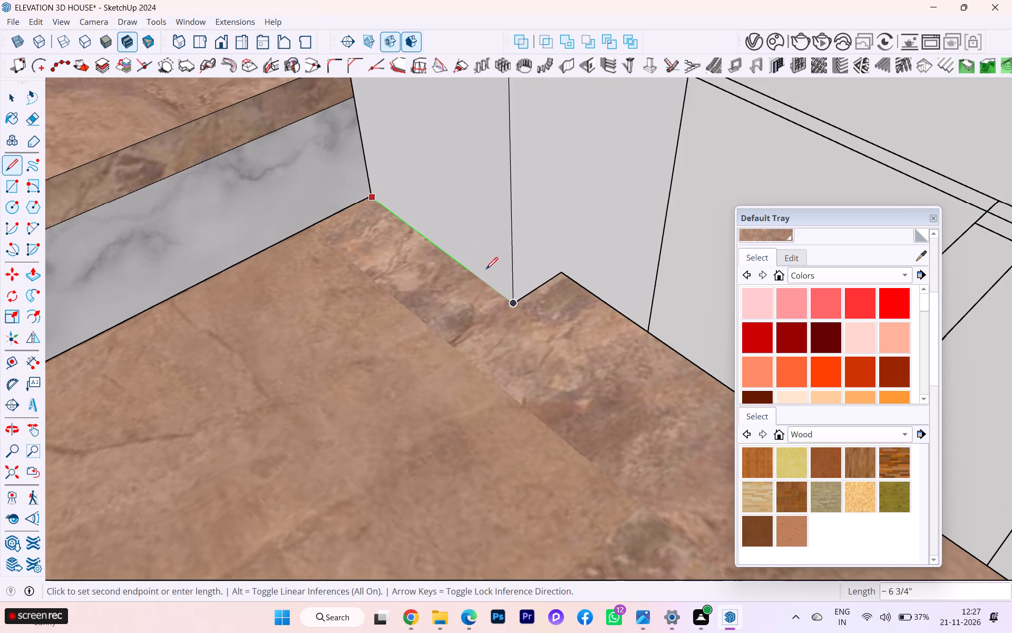
pyautogui.click(510, 303)
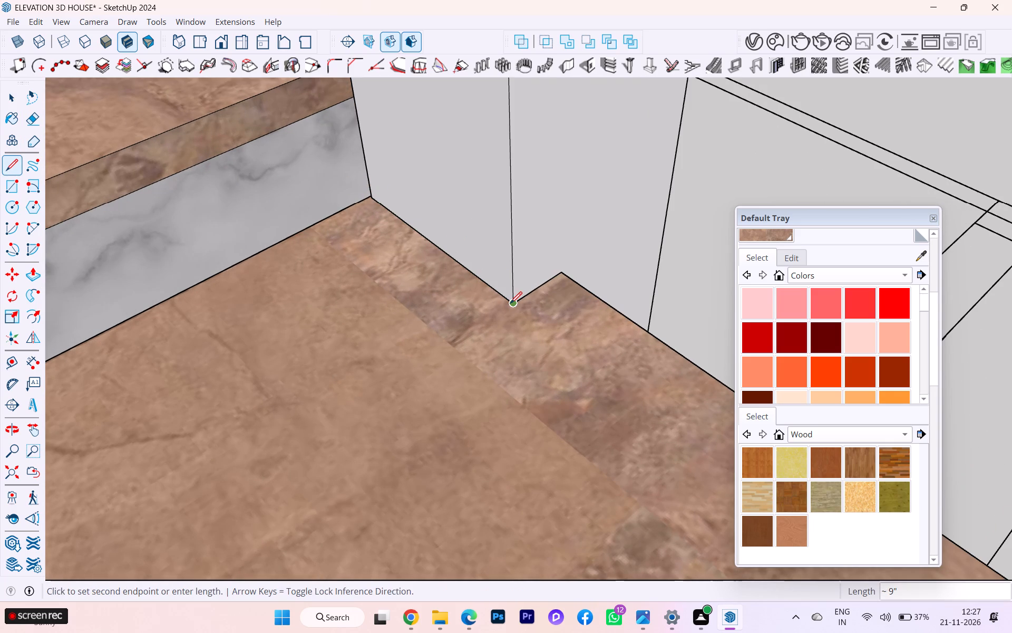
pyautogui.press('Return')
pyautogui.click(5, 96)
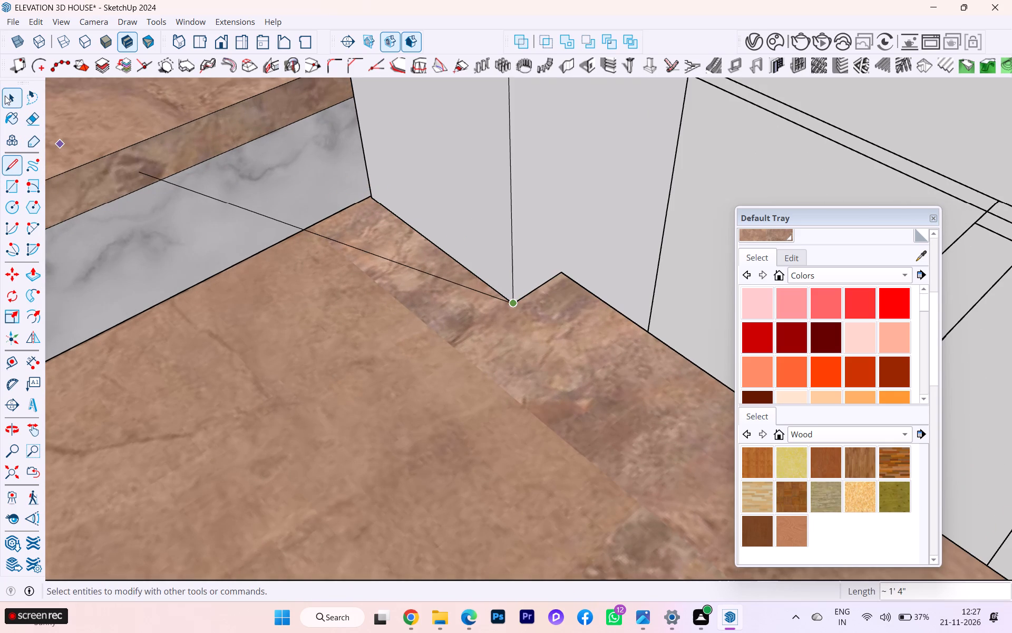
# Examine the staircase, the notched landing and the column from several distances and angles against the surrounding floor plan.
pyautogui.scroll(-2, 193, 76)
pyautogui.scroll(1, 194, 76)
pyautogui.scroll(-4, 194, 76)
pyautogui.scroll(-16, 303, 123)
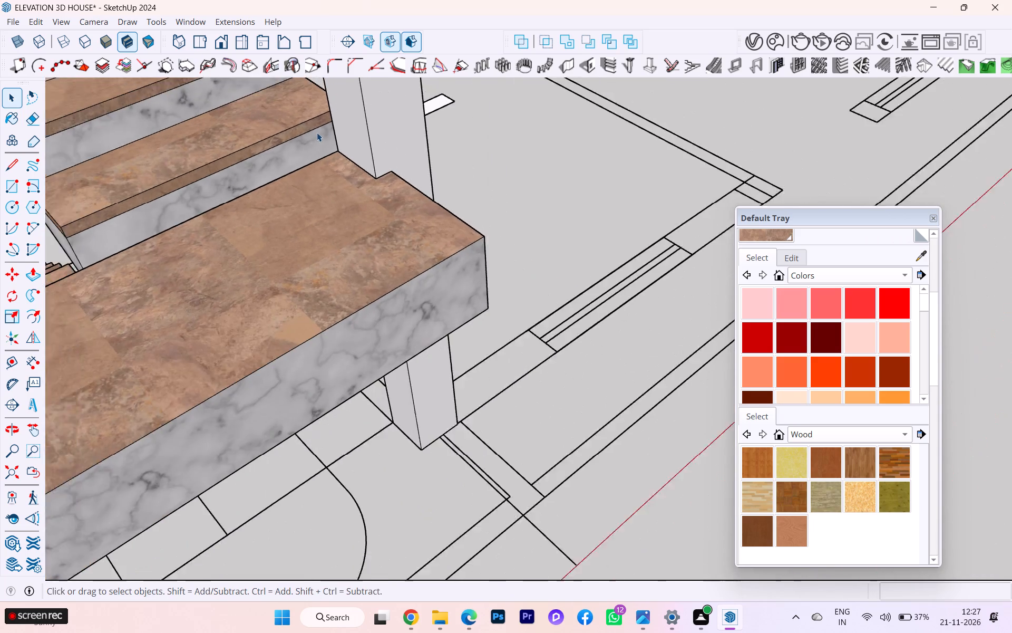
pyautogui.scroll(-8, 317, 132)
pyautogui.moveTo(384, 137); pyautogui.dragTo(46, 220, button='middle')
pyautogui.scroll(-3, 174, 219)
pyautogui.scroll(1, 173, 227)
pyautogui.scroll(-9, 173, 228)
pyautogui.scroll(2, 178, 216)
pyautogui.scroll(-4, 181, 209)
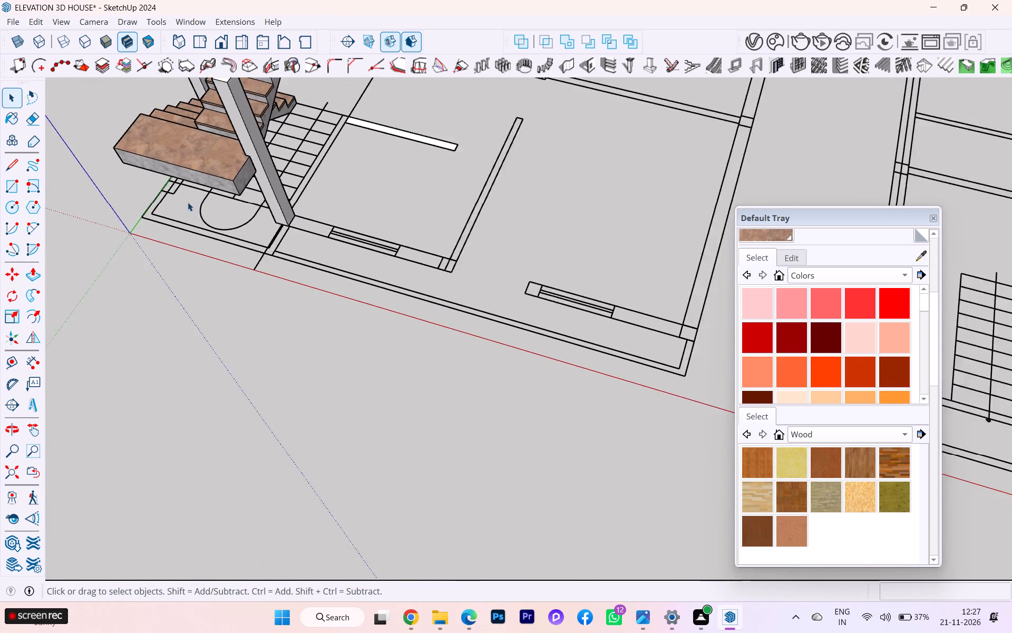
pyautogui.scroll(-3, 233, 166)
pyautogui.scroll(1, 233, 166)
pyautogui.scroll(-8, 233, 166)
pyautogui.scroll(6, 286, 87)
pyautogui.scroll(-1, 245, 142)
pyautogui.scroll(2, 245, 142)
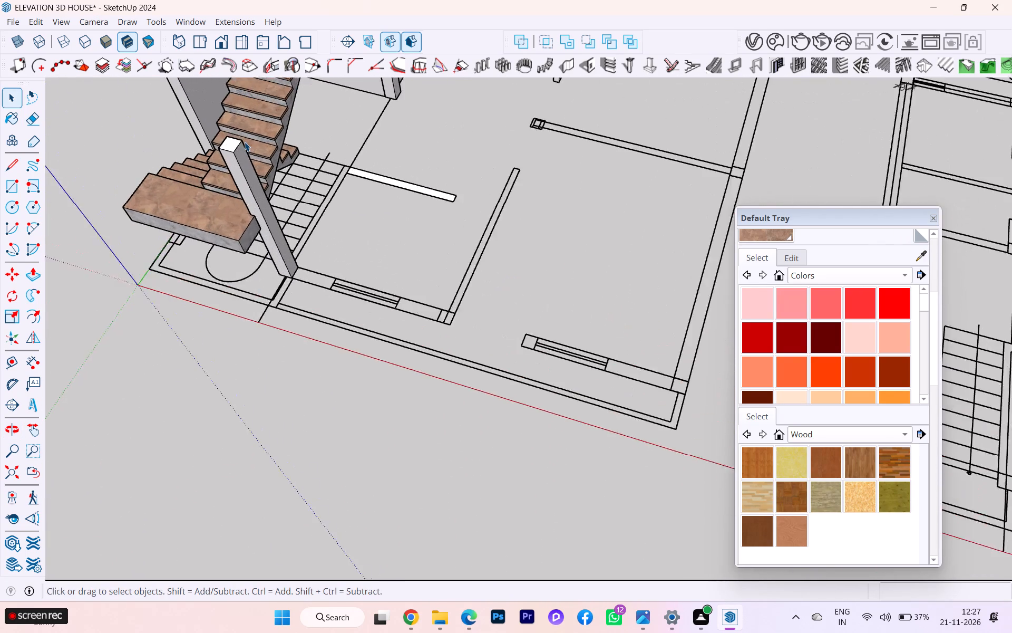
pyautogui.scroll(6, 245, 142)
pyautogui.scroll(-2, 272, 150)
pyautogui.scroll(4, 272, 150)
pyautogui.scroll(-9, 281, 151)
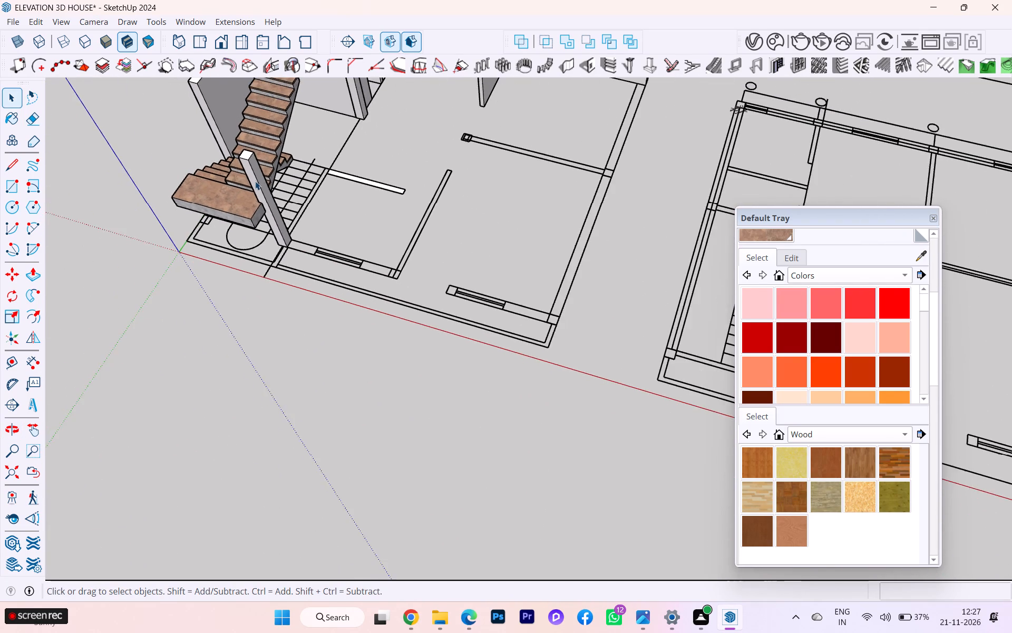
pyautogui.moveTo(255, 181); pyautogui.dragTo(376, 105, button='middle')
pyautogui.scroll(5, 206, 233)
pyautogui.scroll(-2, 231, 216)
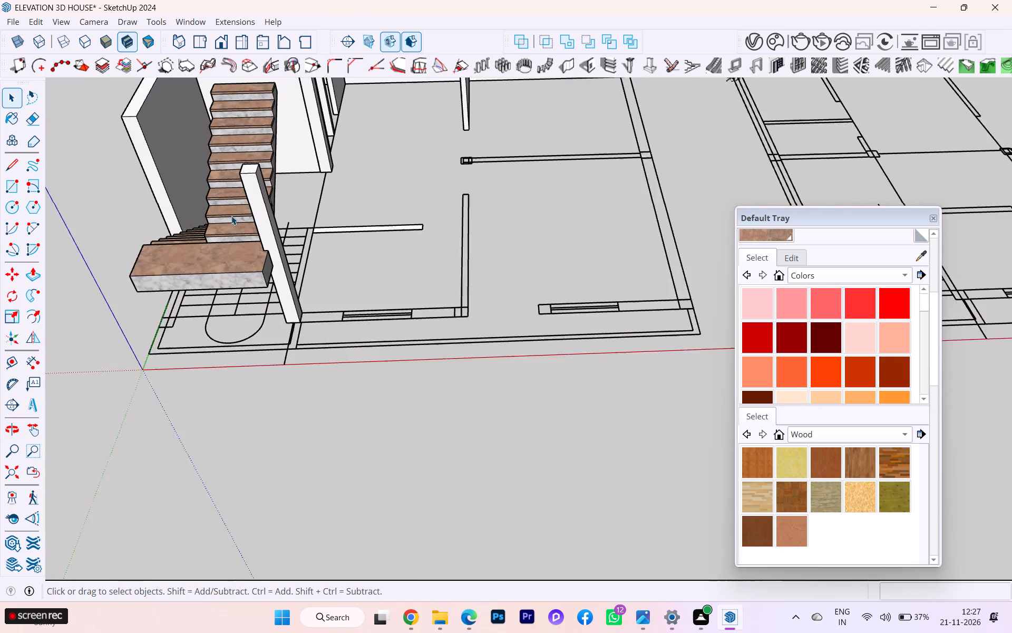
pyautogui.scroll(-1, 231, 216)
pyautogui.scroll(10, 235, 216)
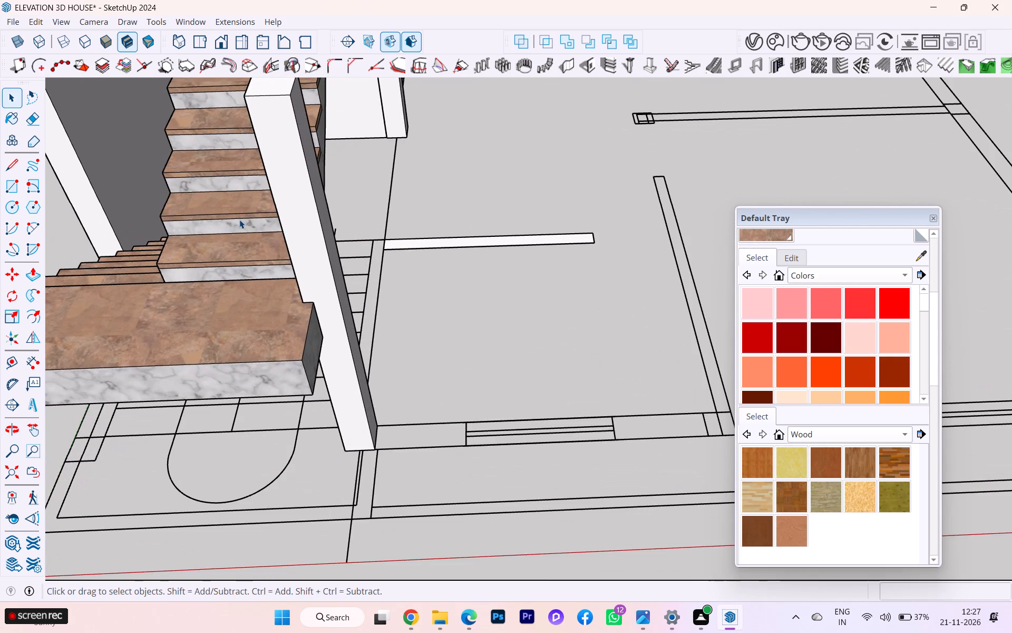
pyautogui.scroll(1, 239, 219)
pyautogui.scroll(-17, 239, 219)
pyautogui.scroll(4, 245, 219)
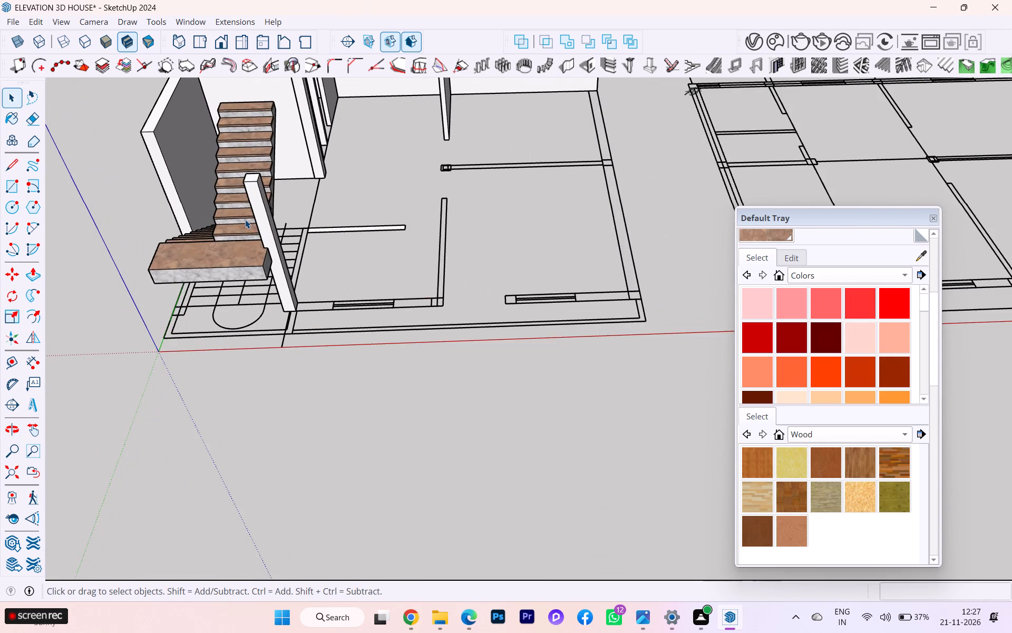
pyautogui.scroll(-7, 244, 222)
pyautogui.scroll(5, 244, 223)
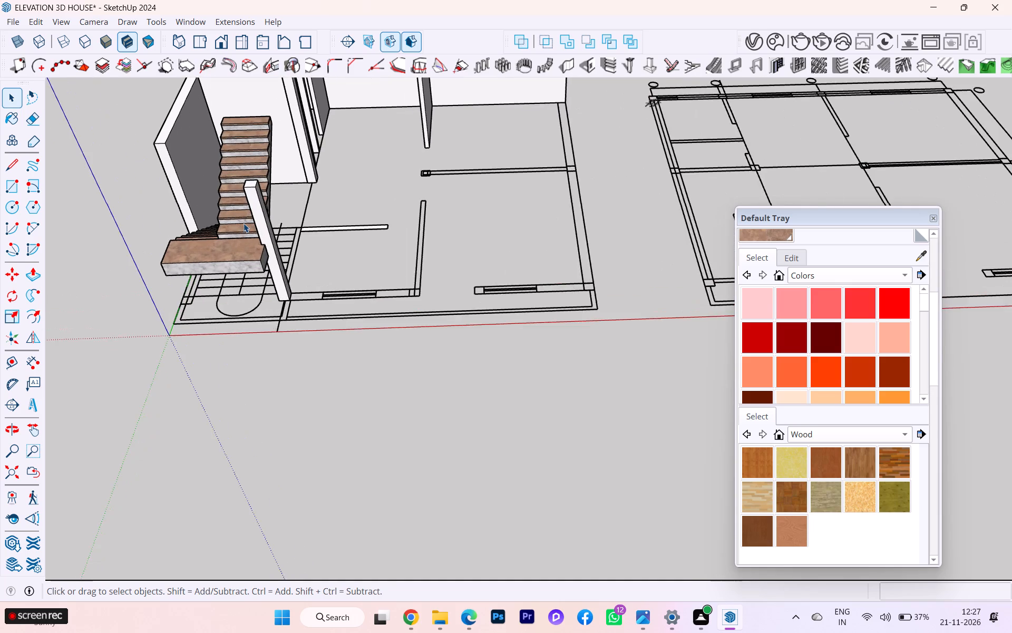
pyautogui.scroll(2, 244, 223)
pyautogui.scroll(-3, 244, 223)
pyautogui.scroll(2, 244, 223)
pyautogui.scroll(-1, 244, 223)
pyautogui.scroll(7, 244, 223)
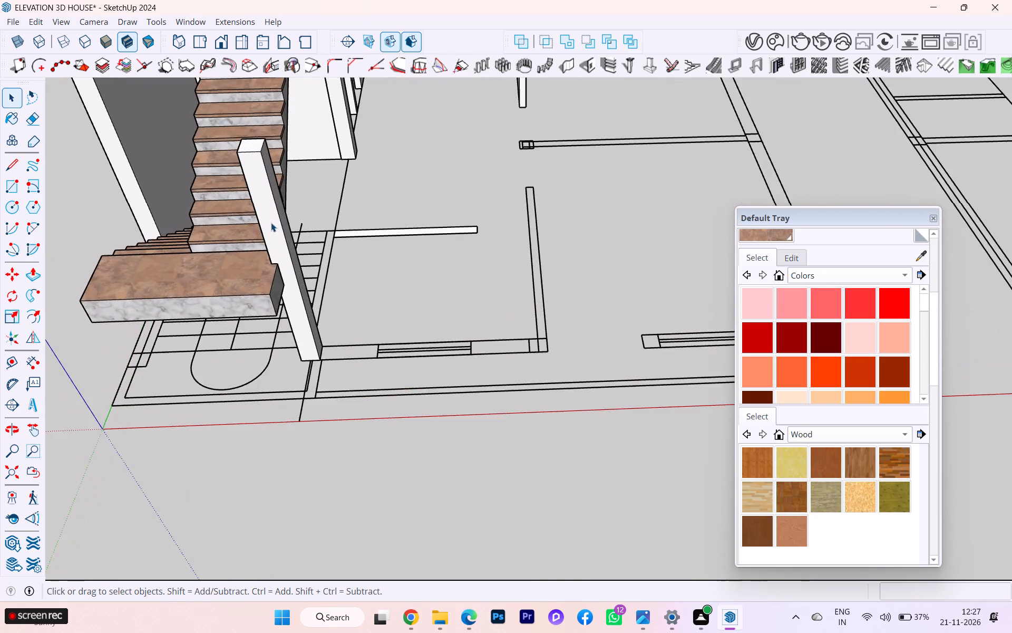
pyautogui.scroll(-3, 298, 220)
pyautogui.scroll(2, 403, 216)
pyautogui.scroll(-2, 403, 216)
pyautogui.scroll(4, 403, 216)
pyautogui.scroll(-2, 353, 225)
pyautogui.scroll(1, 353, 225)
pyautogui.scroll(-2, 352, 225)
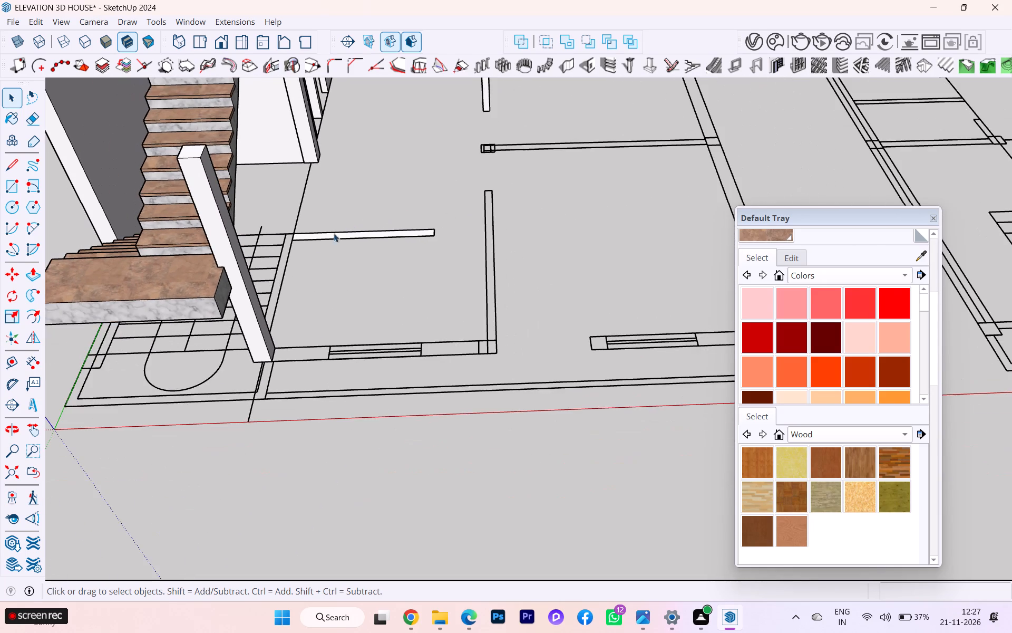
# Draw a rectangle about 7' 7" by 4 1/2" over the plan's wall strip, from the column to the adjoining wall face's outer corner.
pyautogui.moveTo(306, 249); pyautogui.dragTo(160, 315, button='middle')
pyautogui.scroll(4, 342, 198)
pyautogui.scroll(-2, 319, 216)
pyautogui.moveTo(293, 251); pyautogui.dragTo(277, 265, button='middle')
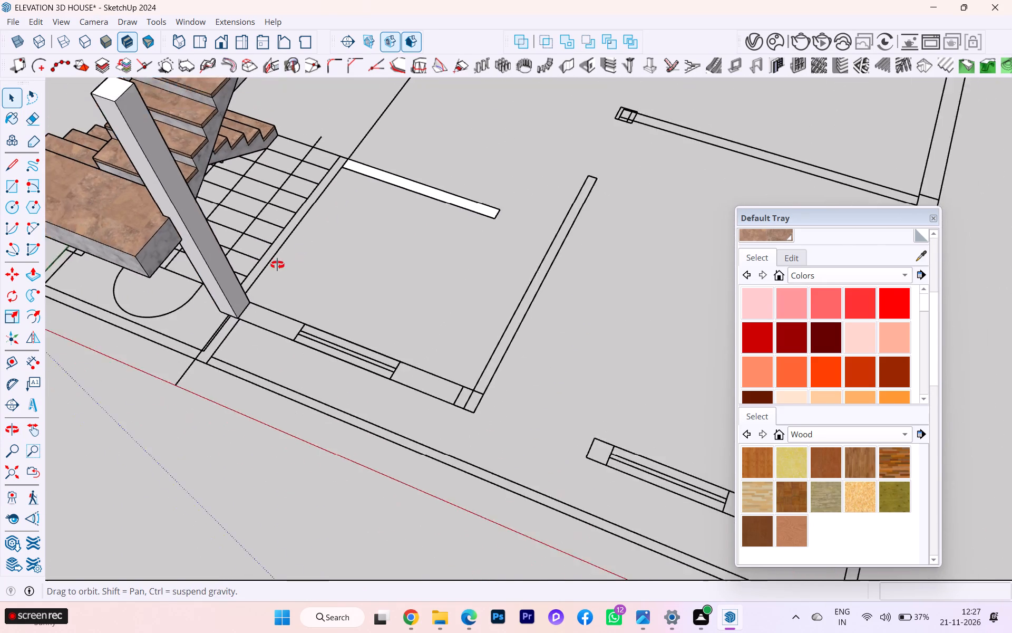
pyautogui.moveTo(277, 265); pyautogui.dragTo(97, 310, button='middle')
pyautogui.scroll(3, 461, 123)
pyautogui.scroll(-6, 384, 160)
pyautogui.scroll(2, 377, 129)
pyautogui.scroll(-1, 376, 128)
pyautogui.scroll(9, 375, 127)
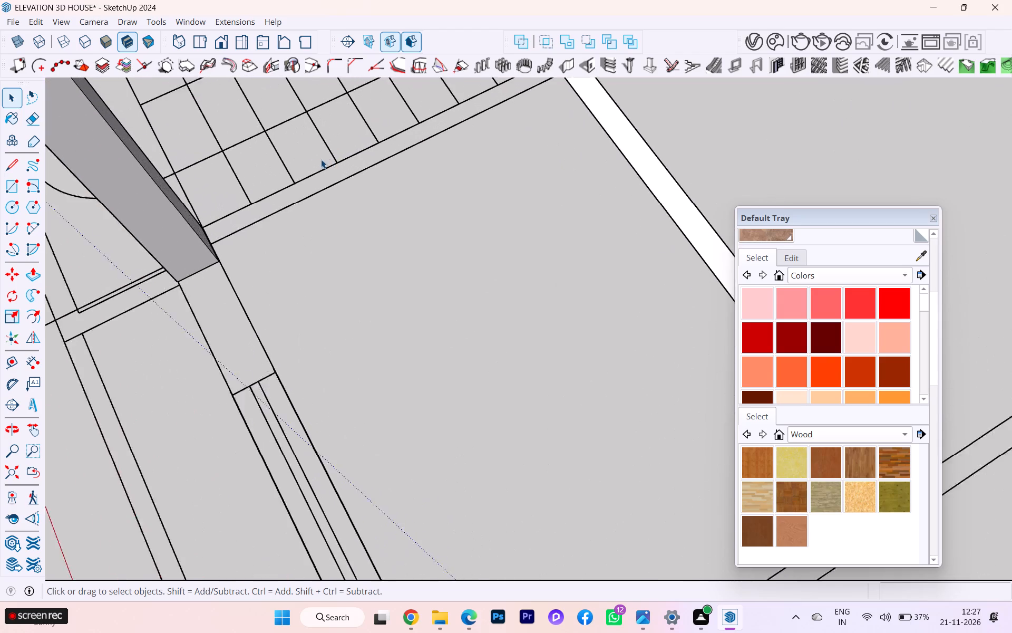
pyautogui.scroll(1, 321, 159)
pyautogui.moveTo(210, 200); pyautogui.dragTo(141, 210, button='middle')
pyautogui.scroll(9, 222, 154)
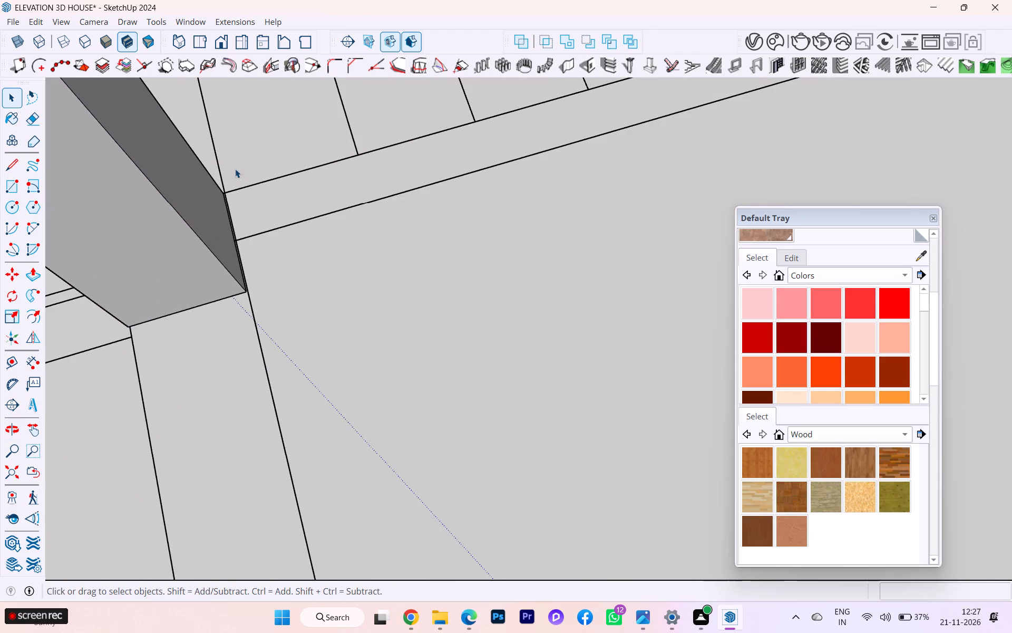
pyautogui.click(17, 184)
pyautogui.scroll(4, 468, 210)
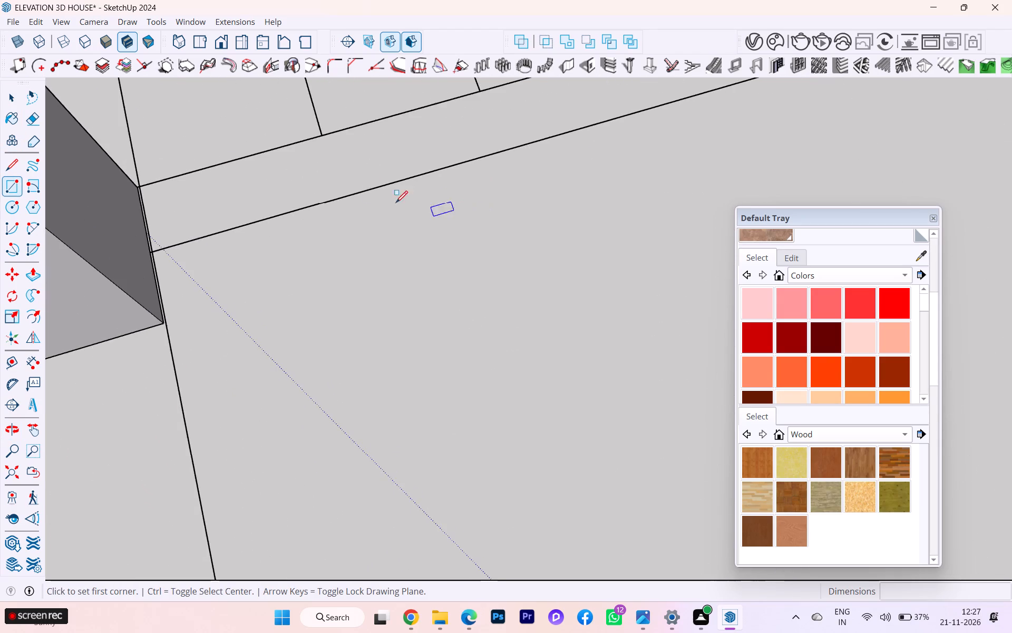
pyautogui.scroll(5, 222, 183)
pyautogui.click(104, 187)
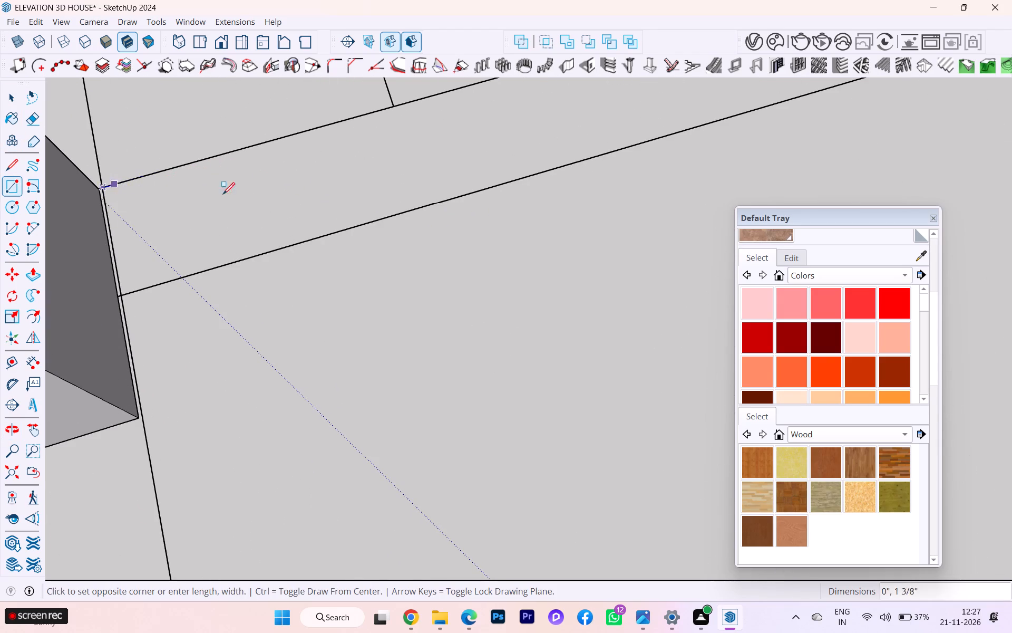
pyautogui.scroll(-12, 274, 193)
pyautogui.scroll(1, 231, 182)
pyautogui.scroll(-6, 229, 183)
pyautogui.scroll(1, 212, 182)
pyautogui.scroll(-1, 212, 182)
pyautogui.scroll(1, 212, 182)
pyautogui.scroll(-4, 212, 182)
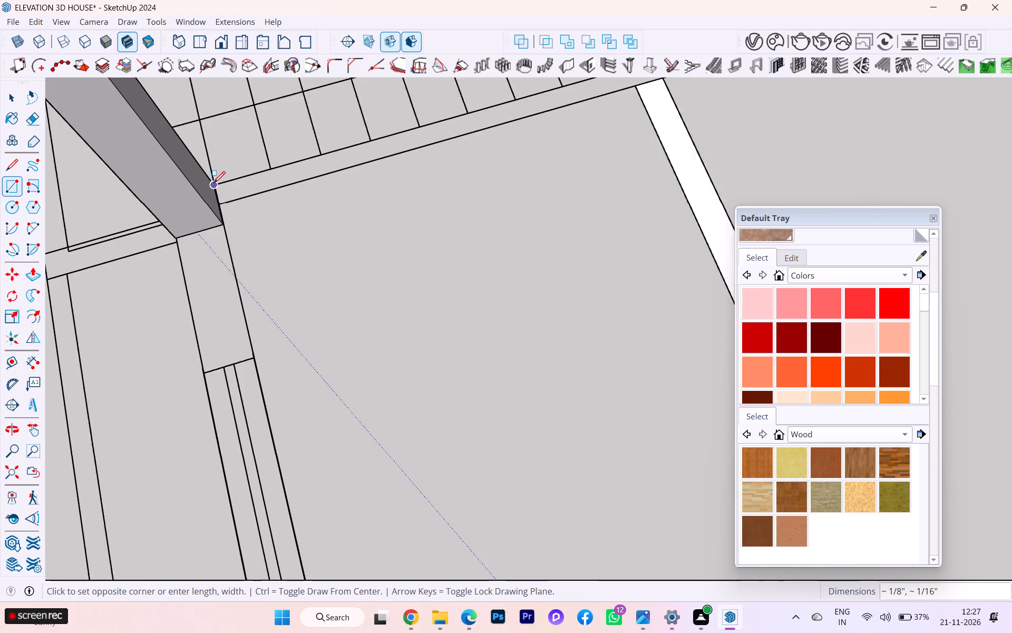
pyautogui.scroll(-2, 550, 128)
pyautogui.scroll(1, 530, 132)
pyautogui.scroll(2, 587, 96)
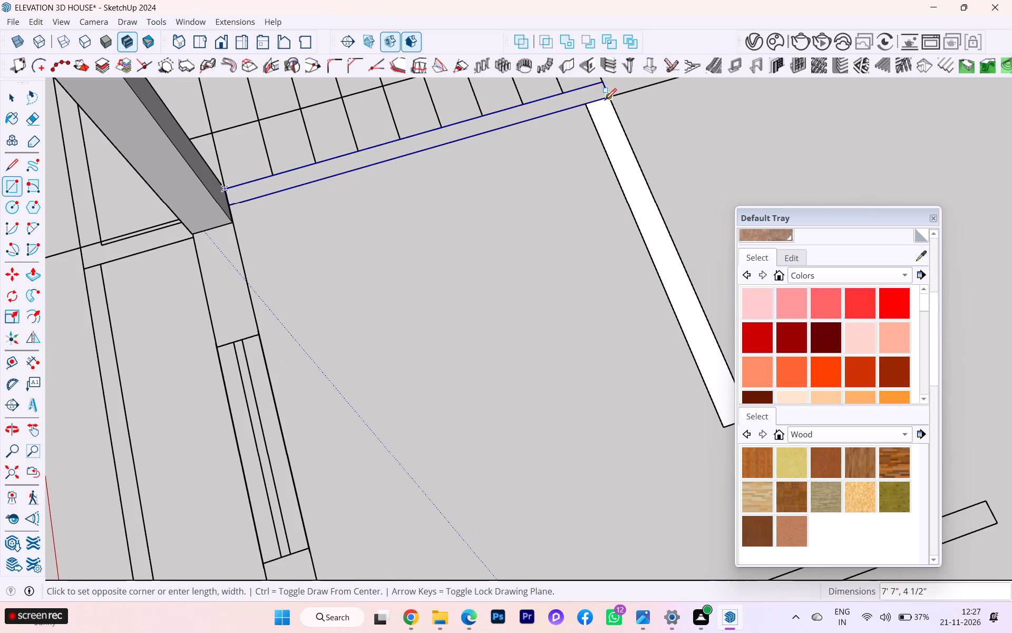
pyautogui.click(609, 97)
# Erase the dividing edge between the two wall strips at their corner, merging them into one L-shaped face.
pyautogui.scroll(4, 608, 97)
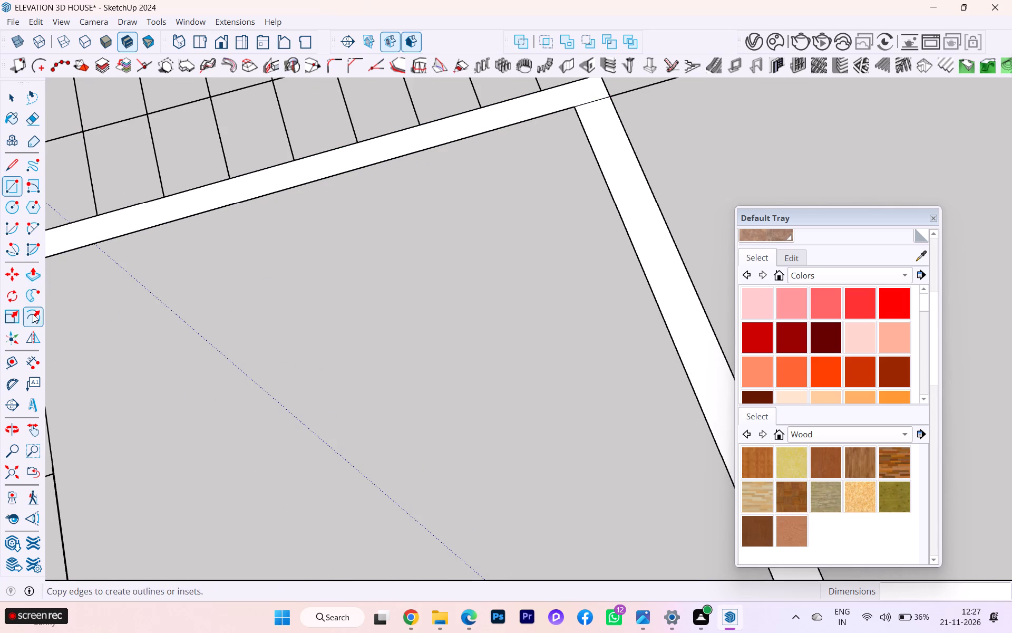
pyautogui.click(31, 124)
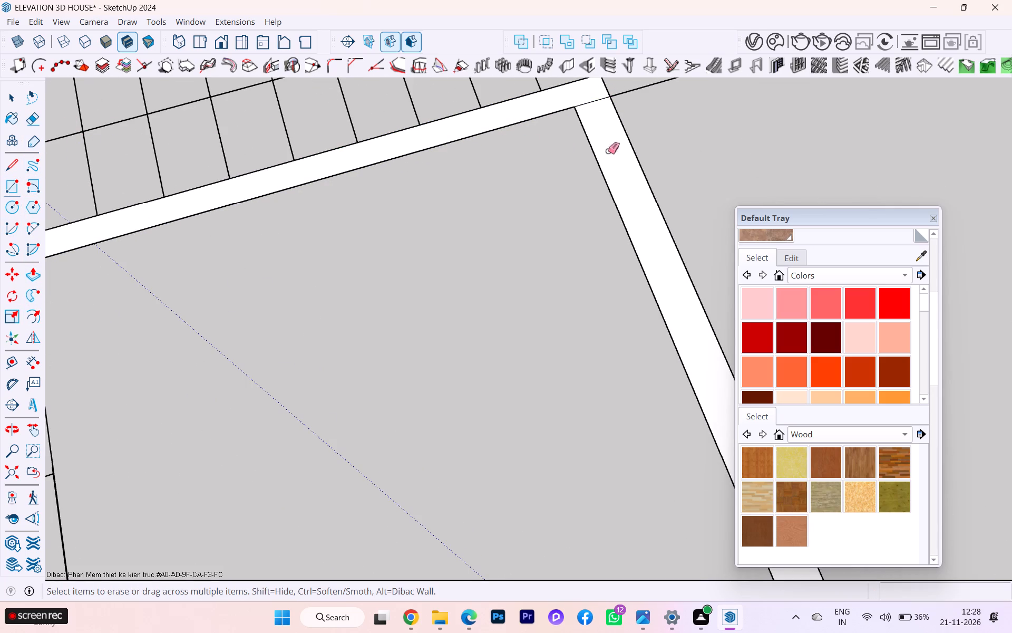
pyautogui.scroll(3, 608, 108)
pyautogui.click(591, 99)
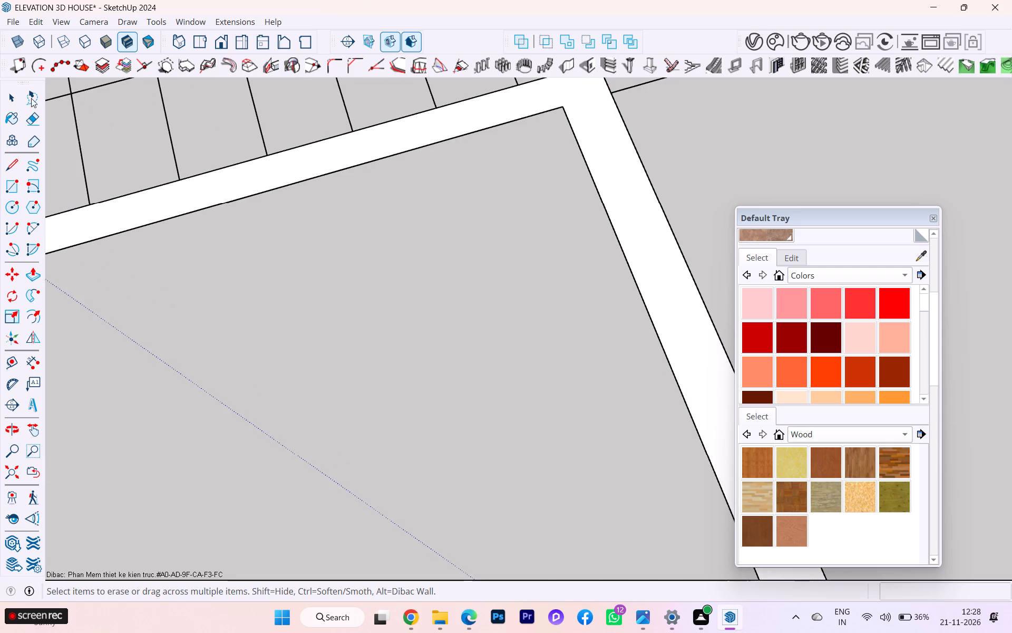
# Push/pull the L-shaped wall face up 10', level with the top of the column.
pyautogui.click(19, 102)
pyautogui.click(617, 165)
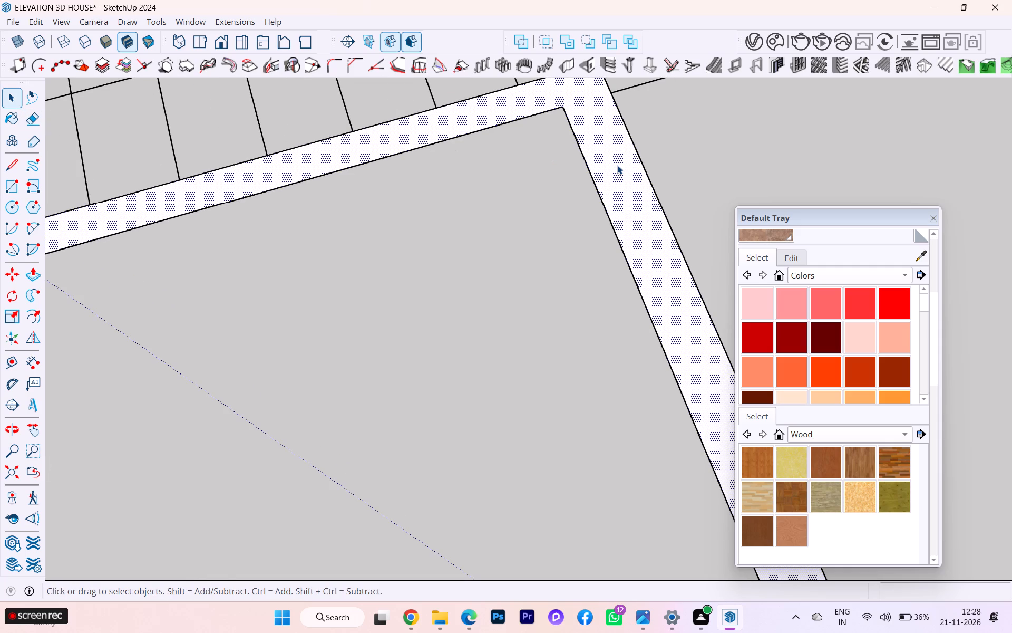
pyautogui.press('p')
pyautogui.press('Return')
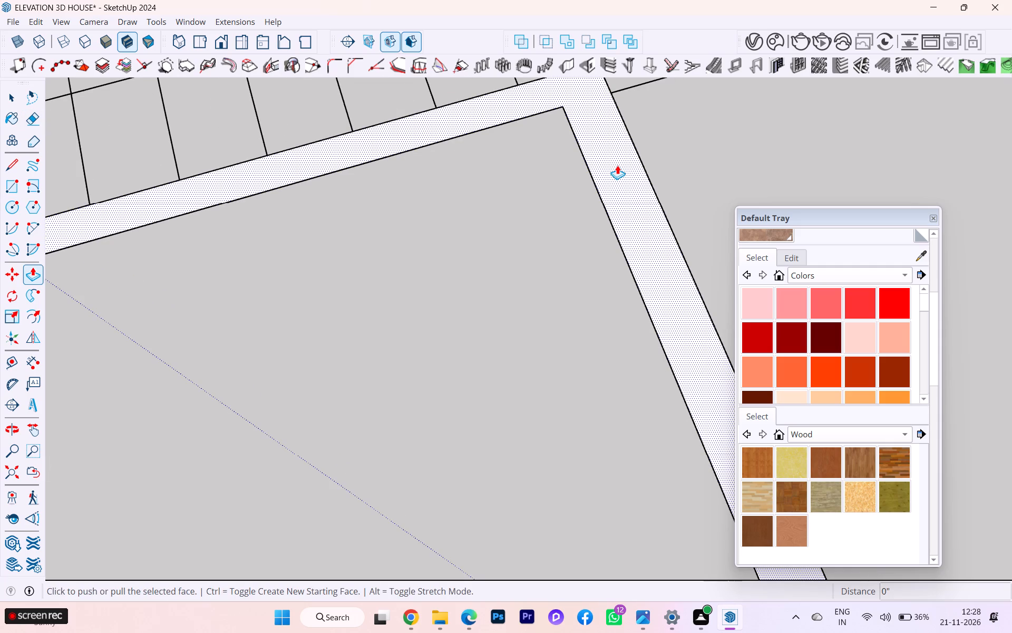
pyautogui.click(617, 165)
pyautogui.scroll(-8, 596, 141)
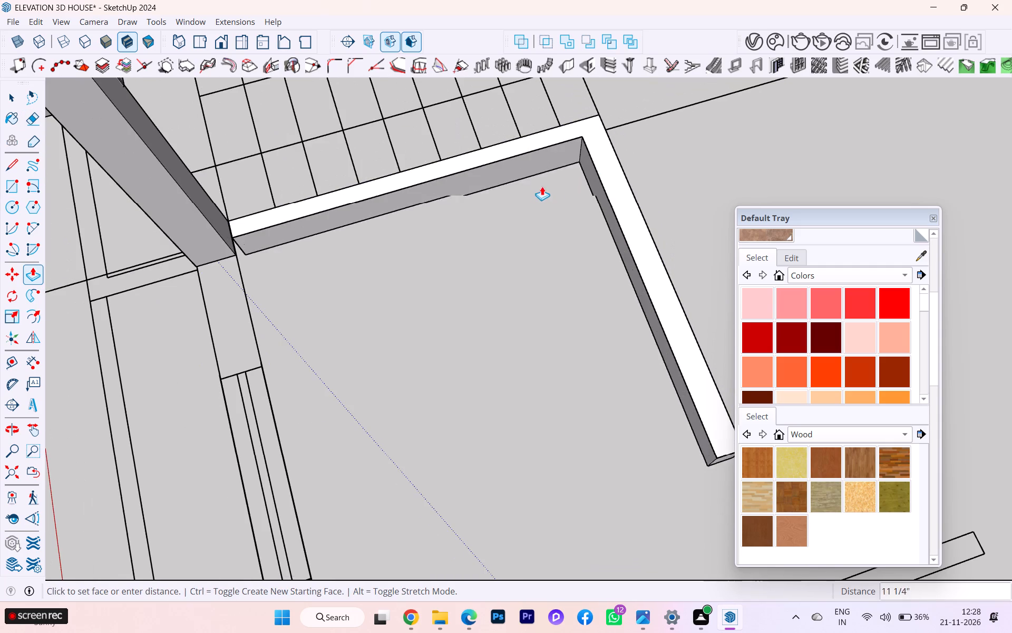
pyautogui.scroll(-2, 504, 123)
pyautogui.scroll(-6, 522, 164)
pyautogui.scroll(2, 526, 160)
pyautogui.scroll(-1, 526, 160)
pyautogui.scroll(1, 526, 160)
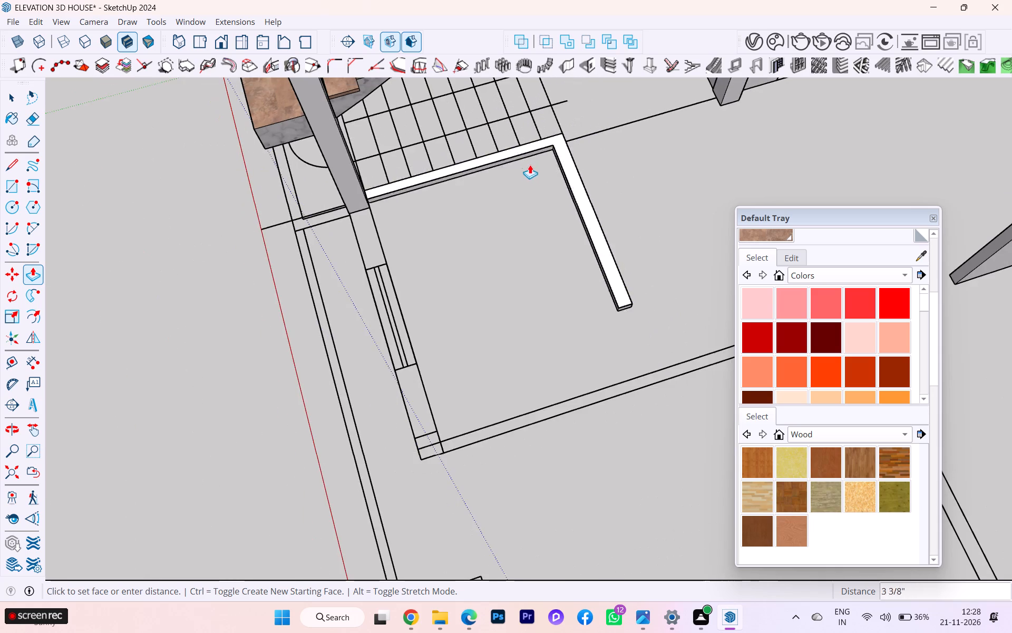
pyautogui.scroll(-3, 456, 120)
pyautogui.scroll(-8, 496, 175)
pyautogui.scroll(2, 439, 118)
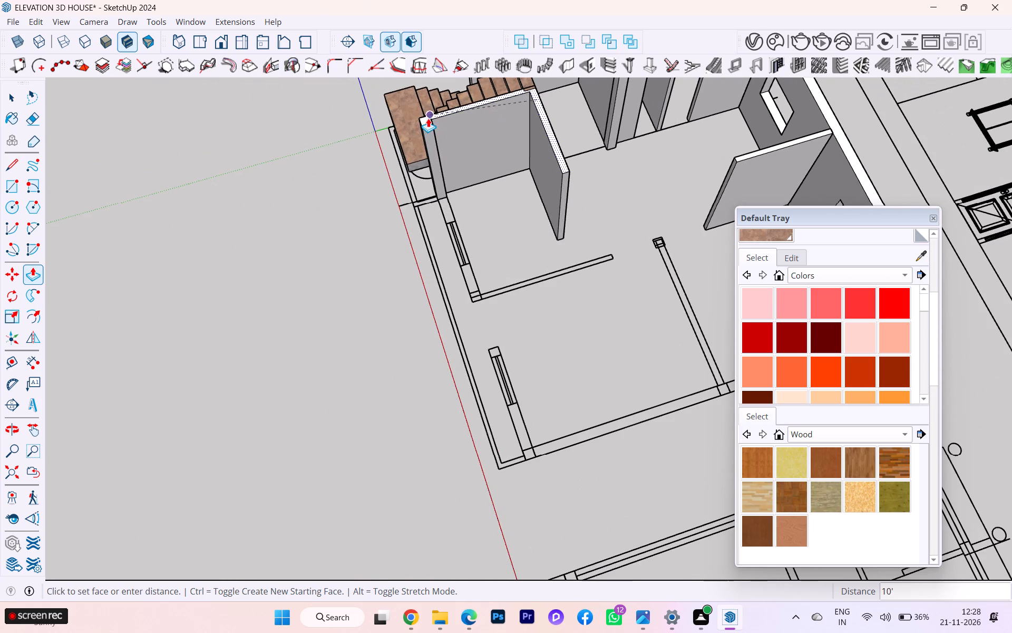
pyautogui.click(430, 127)
# Examine the junction between the staircase's top step and the raised wall corner, opening and leaving the staircase group.
pyautogui.scroll(4, 492, 115)
pyautogui.scroll(-3, 541, 109)
pyautogui.moveTo(549, 136); pyautogui.dragTo(559, 143, button='middle')
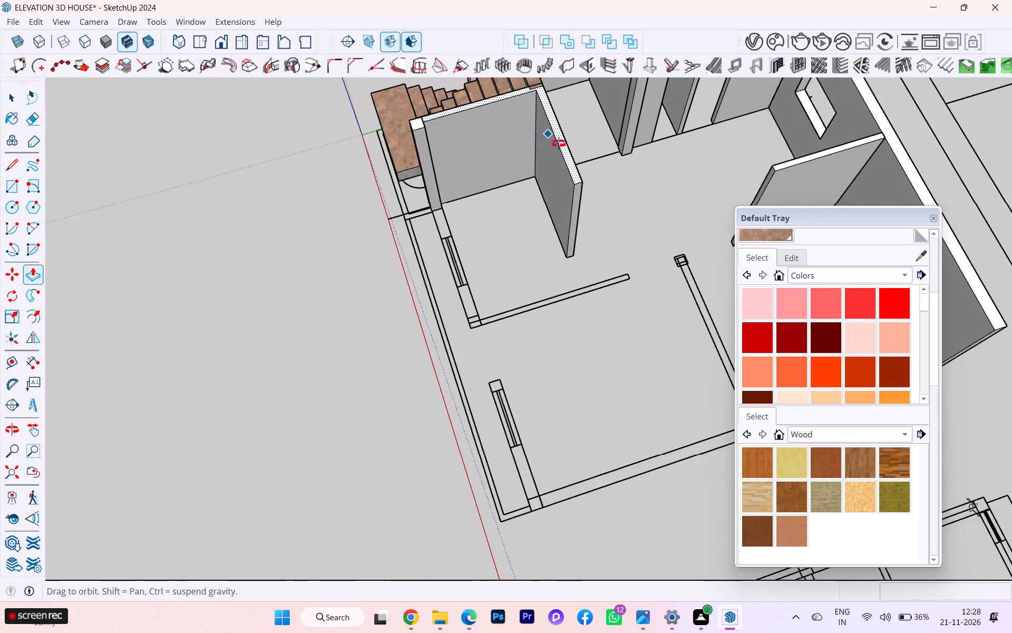
pyautogui.moveTo(559, 143); pyautogui.dragTo(745, 185, button='middle')
pyautogui.scroll(-1, 571, 151)
pyautogui.scroll(4, 453, 146)
pyautogui.scroll(9, 407, 95)
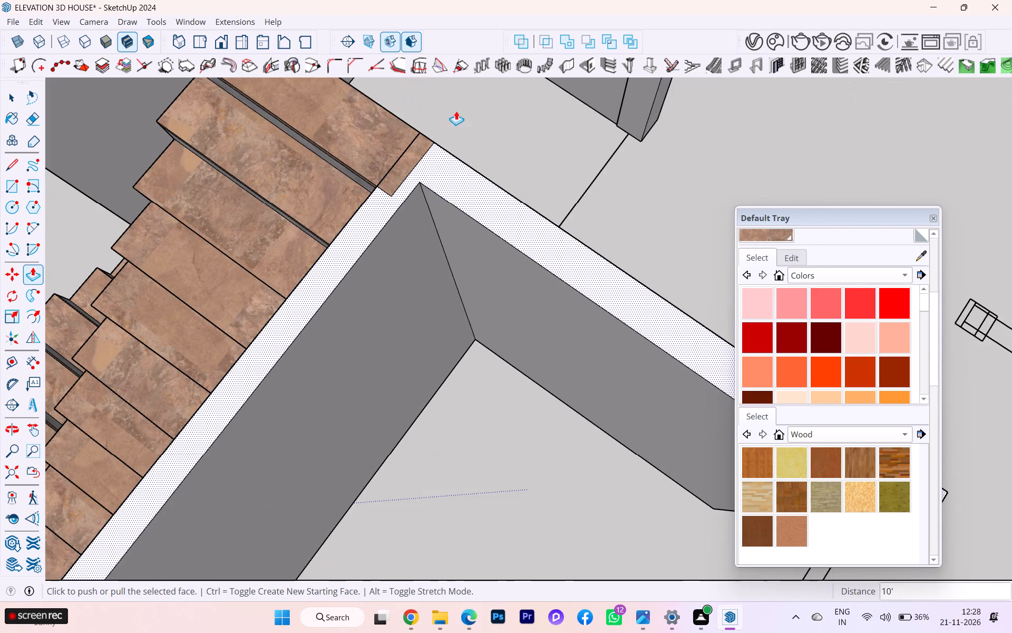
pyautogui.click(10, 98)
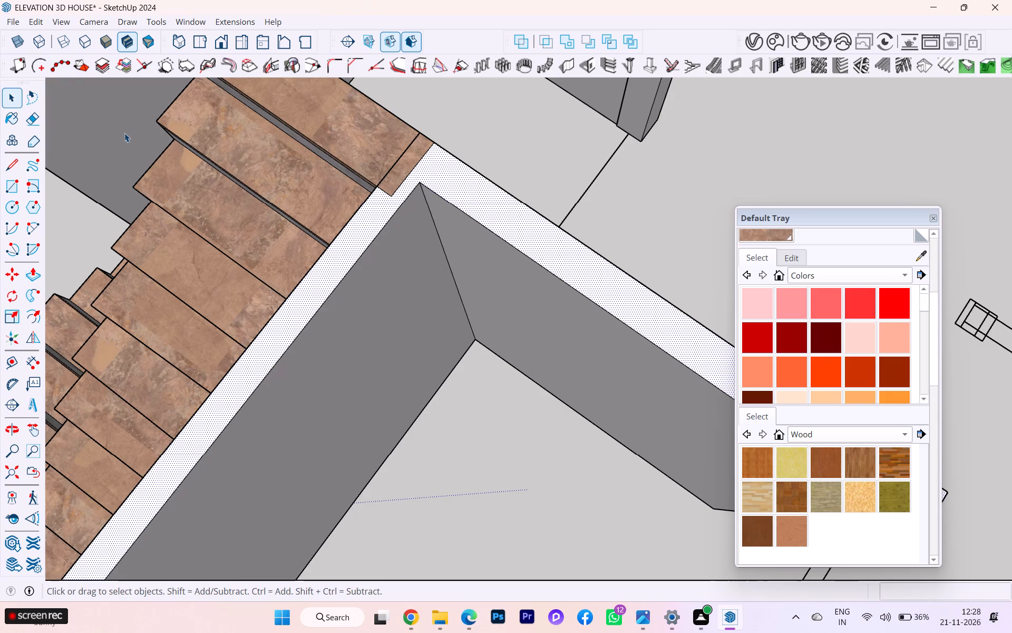
pyautogui.doubleClick(324, 128)
pyautogui.scroll(1, 386, 151)
pyautogui.scroll(-1, 386, 151)
pyautogui.scroll(1, 386, 151)
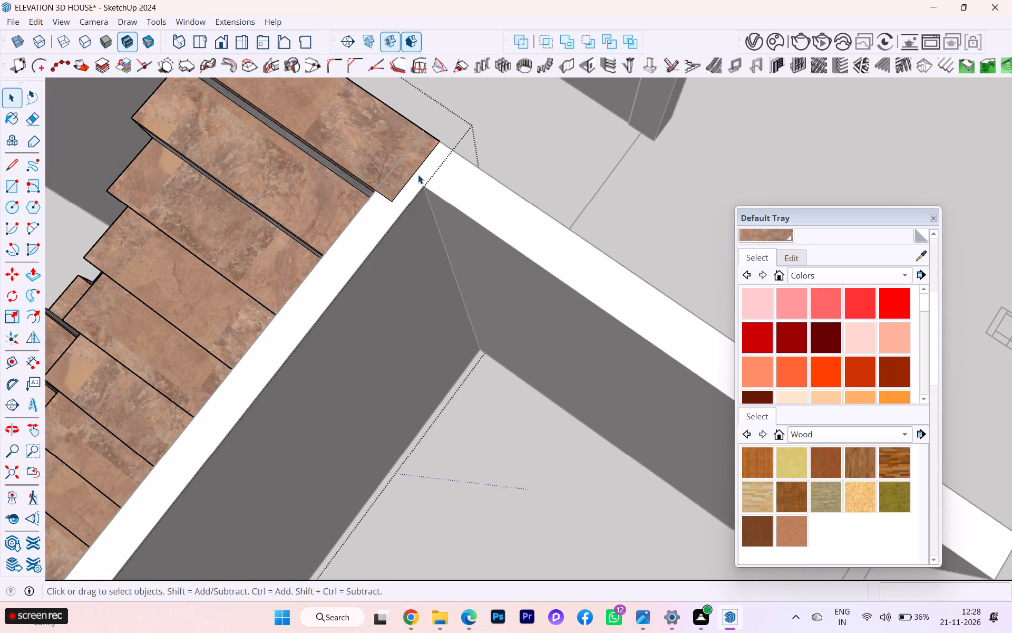
pyautogui.scroll(-2, 418, 175)
pyautogui.scroll(-5, 505, 194)
pyautogui.scroll(1, 559, 172)
pyautogui.scroll(-2, 559, 172)
pyautogui.scroll(-2, 408, 287)
pyautogui.scroll(1, 408, 287)
pyautogui.scroll(-2, 408, 287)
pyautogui.scroll(1, 408, 287)
pyautogui.scroll(-1, 408, 287)
pyautogui.click(128, 458)
pyautogui.scroll(-1, 522, 194)
pyautogui.moveTo(523, 194); pyautogui.dragTo(320, 133, button='middle')
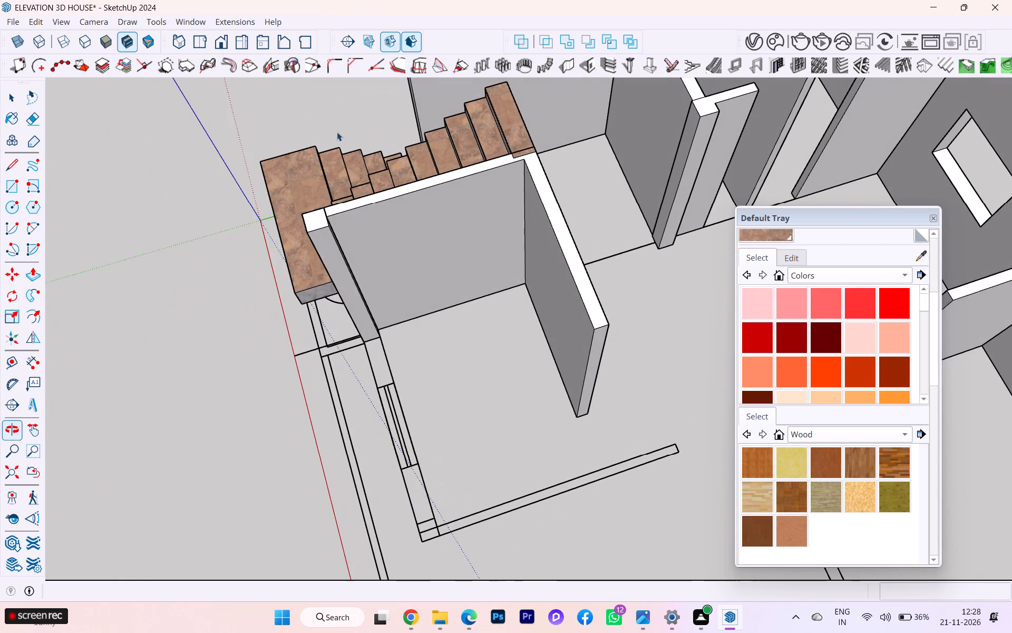
# Select the whole raised L-shaped wall beside the staircase and make it a group.
pyautogui.click(530, 196)
pyautogui.tripleClick(530, 196)
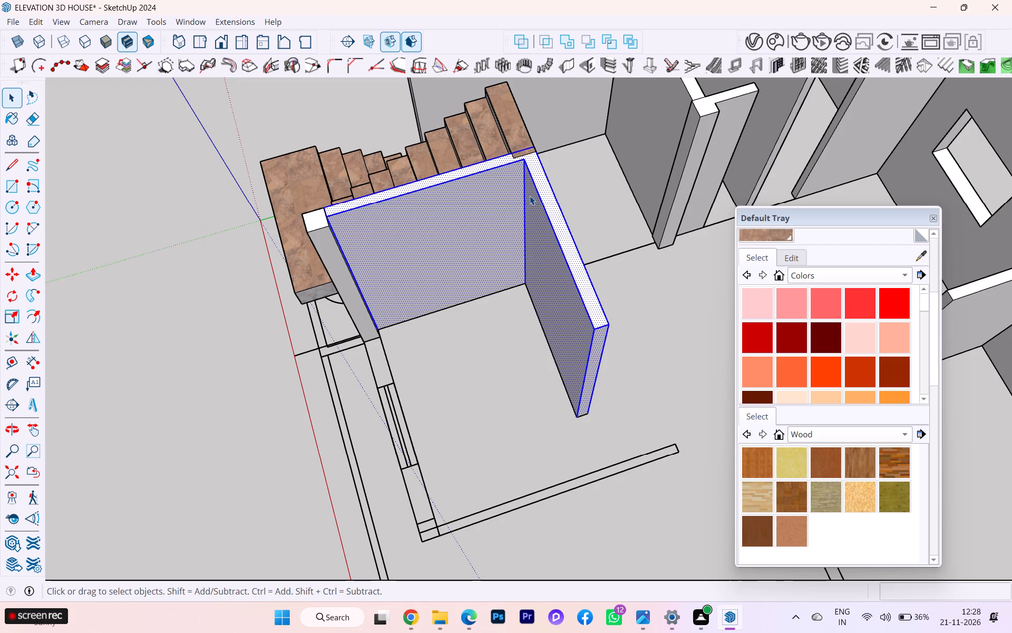
pyautogui.rightClick(530, 196)
pyautogui.click(572, 122)
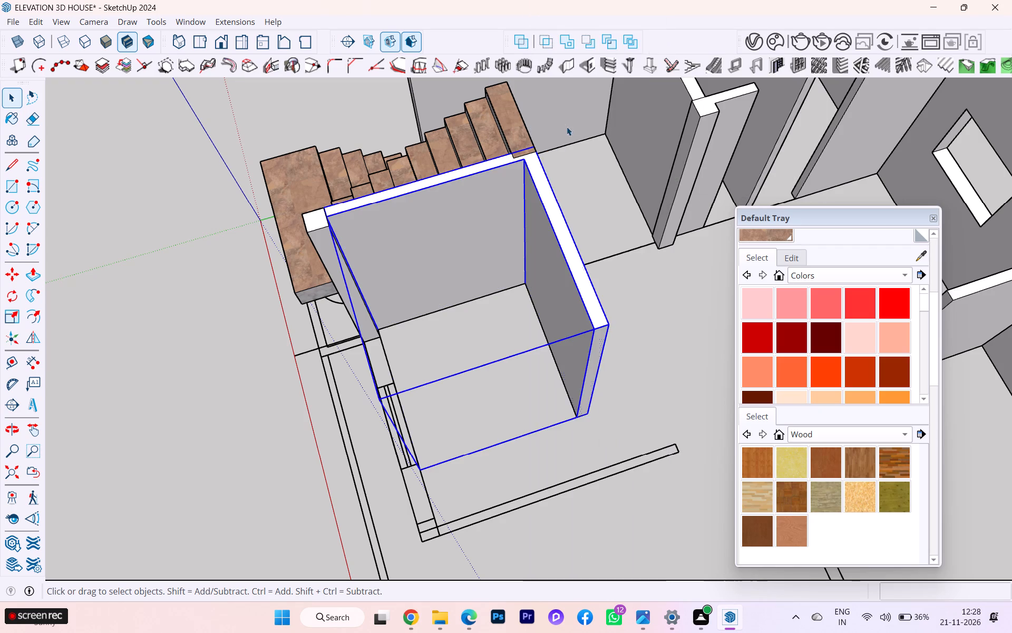
# Examine the grouped wall's corner against the staircase's top step from several angles, opening and leaving the wall group.
pyautogui.rightClick(515, 215)
pyautogui.scroll(-2, 485, 188)
pyautogui.moveTo(462, 200); pyautogui.dragTo(312, 225, button='middle')
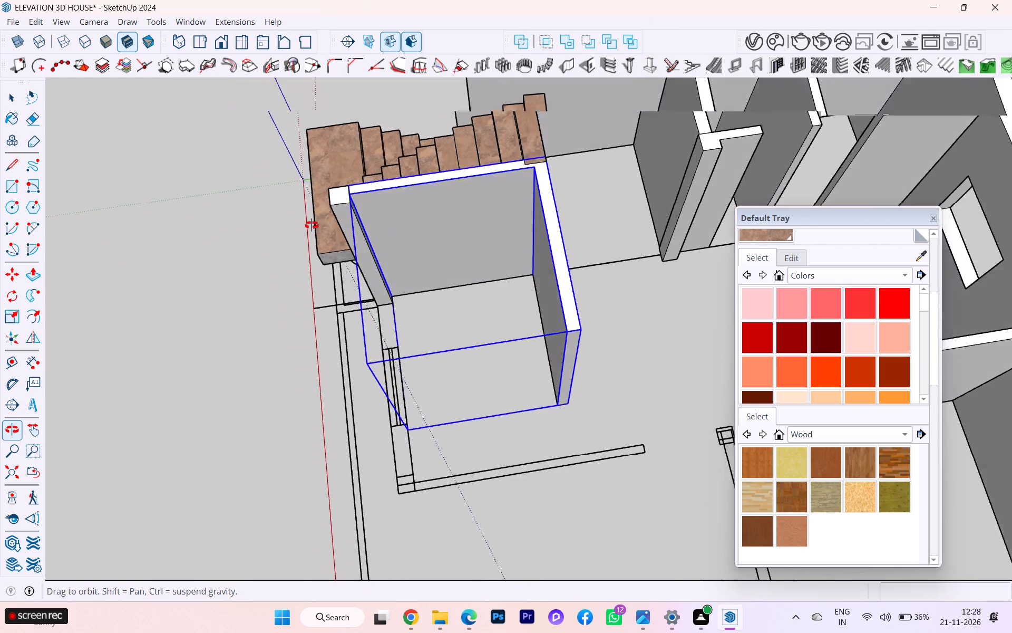
pyautogui.moveTo(312, 225); pyautogui.dragTo(269, 229, button='middle')
pyautogui.scroll(1, 617, 189)
pyautogui.scroll(-1, 617, 189)
pyautogui.scroll(5, 617, 189)
pyautogui.click(567, 154)
pyautogui.scroll(3, 559, 174)
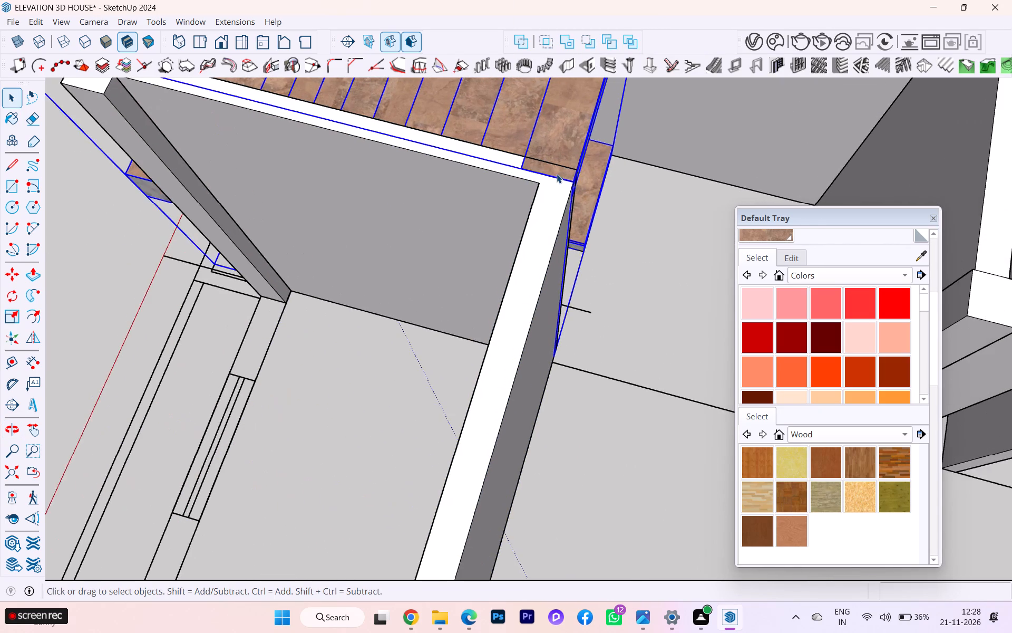
pyautogui.doubleClick(555, 173)
pyautogui.scroll(1, 549, 171)
pyautogui.scroll(-1, 549, 171)
pyautogui.scroll(5, 549, 171)
pyautogui.moveTo(523, 164); pyautogui.dragTo(522, 164, button='middle')
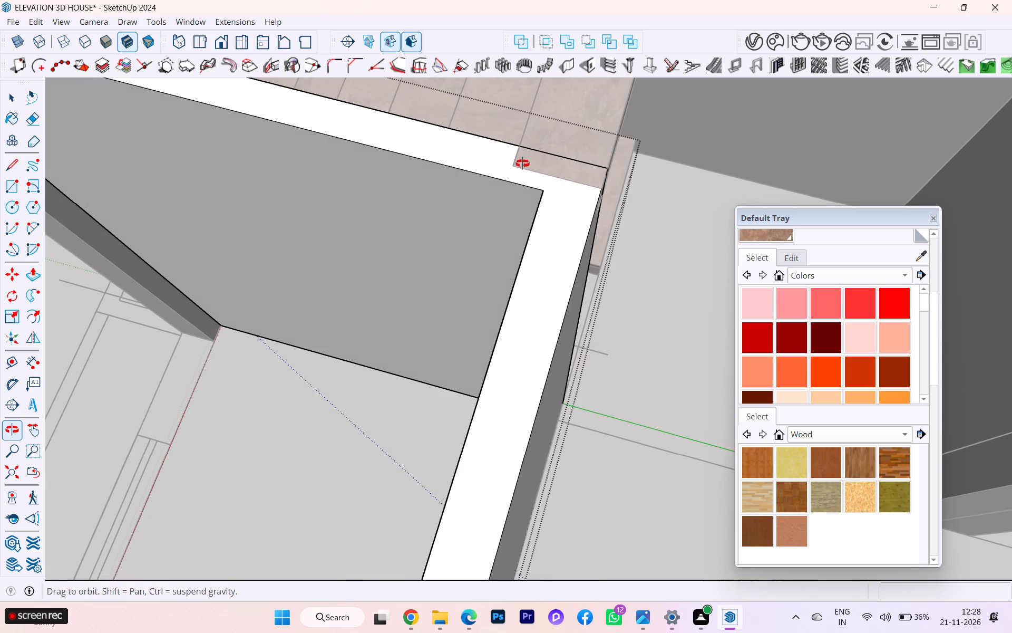
pyautogui.moveTo(522, 164); pyautogui.dragTo(542, 139, button='middle')
pyautogui.scroll(-4, 550, 135)
pyautogui.scroll(1, 555, 139)
pyautogui.scroll(-4, 555, 139)
pyautogui.scroll(1, 556, 142)
pyautogui.scroll(-3, 556, 142)
pyautogui.moveTo(465, 147); pyautogui.dragTo(484, 180, button='middle')
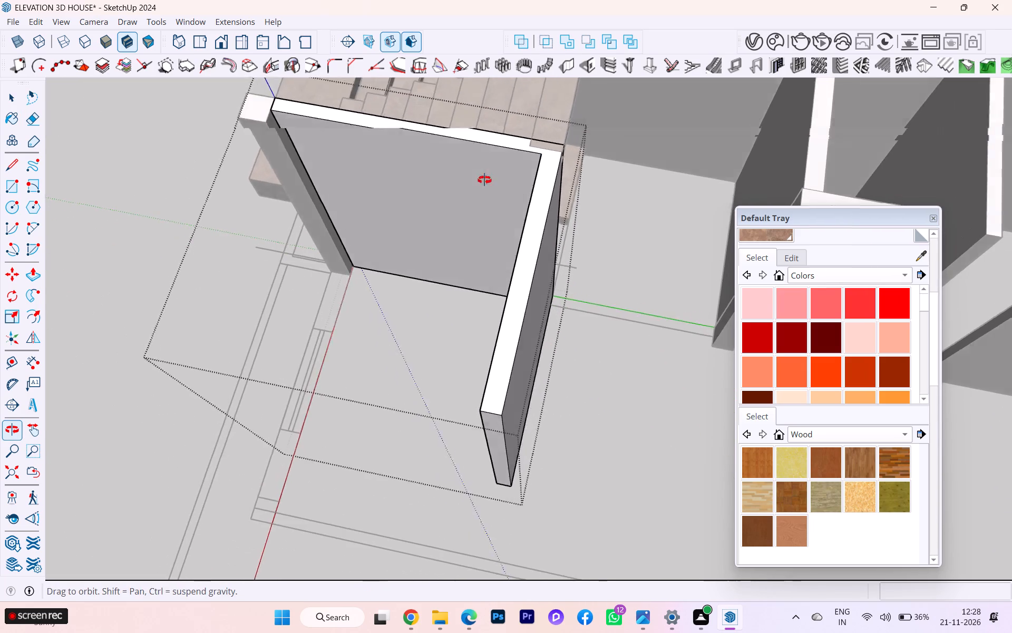
pyautogui.moveTo(484, 180); pyautogui.dragTo(648, 190, button='middle')
pyautogui.scroll(-3, 520, 175)
pyautogui.scroll(1, 517, 176)
pyautogui.scroll(-3, 493, 172)
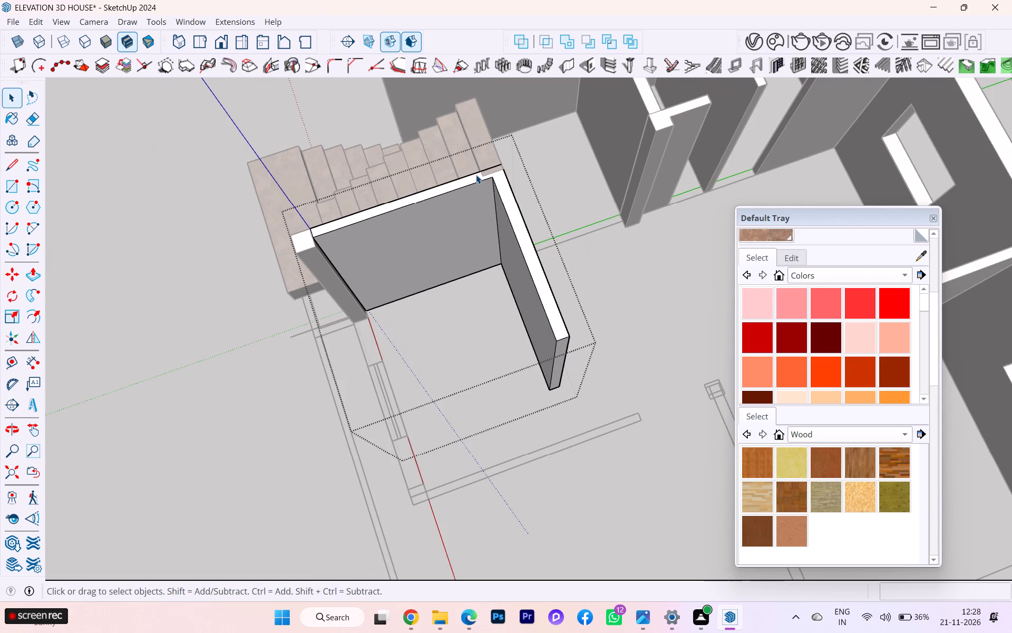
pyautogui.click(173, 264)
# Hide the L-shaped wall group beside the staircase.
pyautogui.click(446, 223)
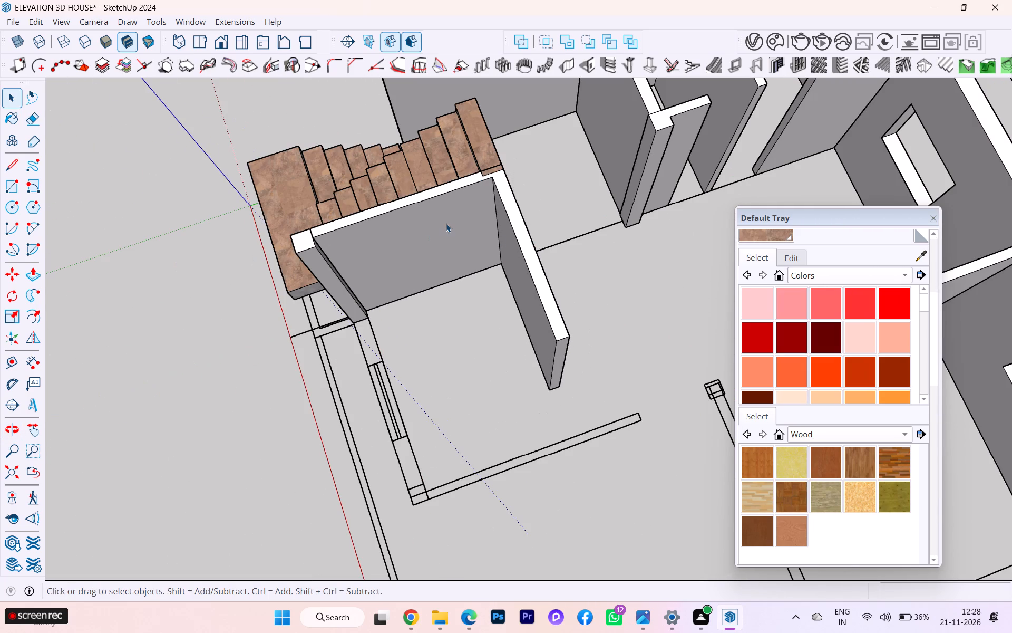
pyautogui.rightClick(472, 212)
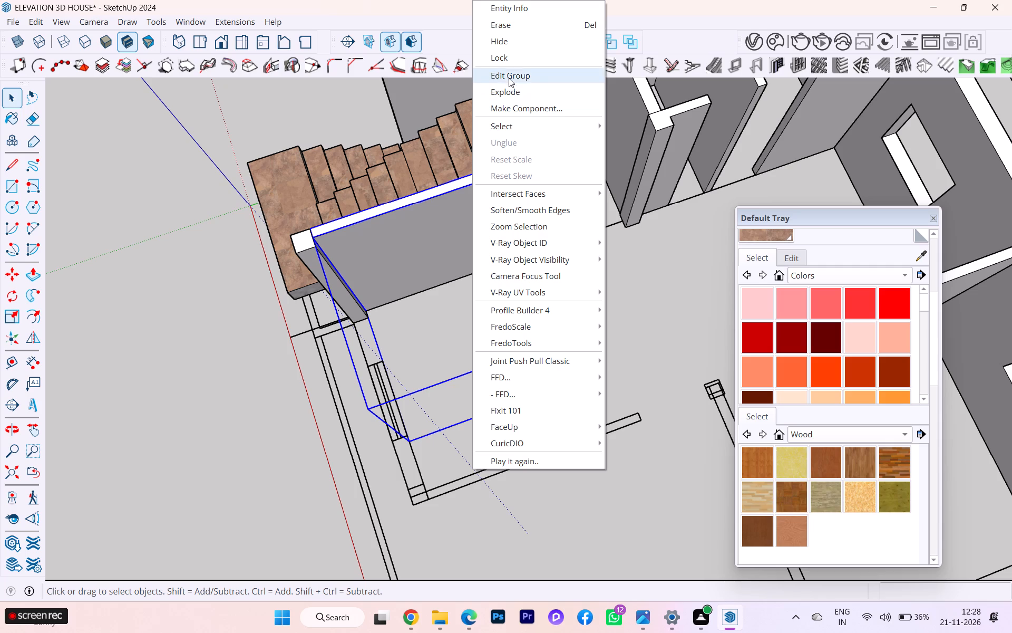
pyautogui.click(511, 36)
# Open the staircase group and its upper flight for editing at the top step.
pyautogui.scroll(7, 462, 185)
pyautogui.scroll(-1, 531, 134)
pyautogui.moveTo(531, 134); pyautogui.dragTo(493, 90, button='middle')
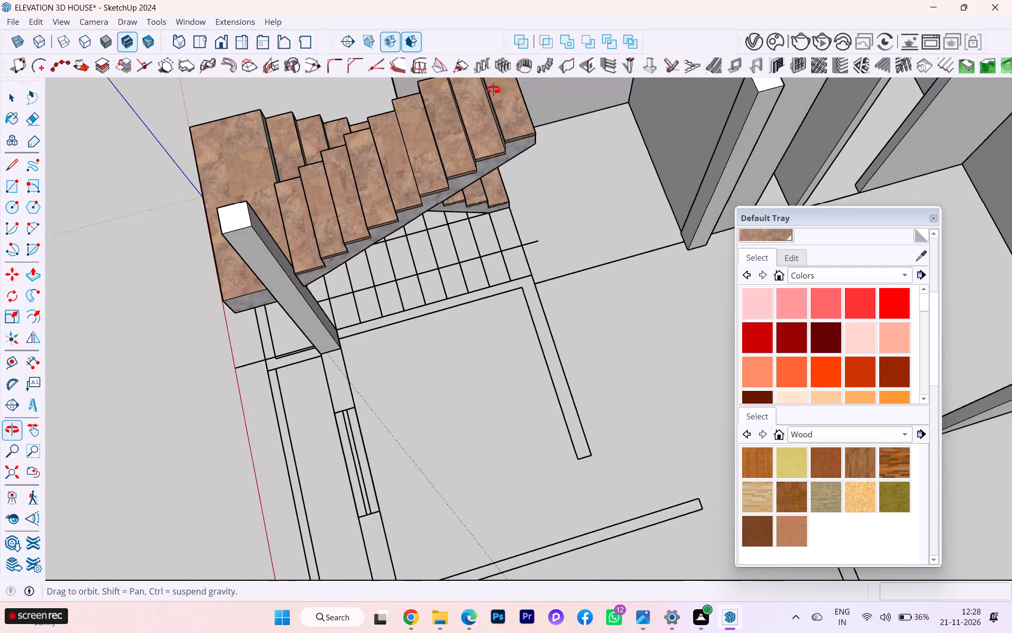
pyautogui.moveTo(493, 90); pyautogui.dragTo(482, 82, button='middle')
pyautogui.scroll(4, 491, 97)
pyautogui.scroll(-1, 498, 121)
pyautogui.scroll(2, 498, 121)
pyautogui.scroll(-2, 531, 116)
pyautogui.scroll(2, 531, 116)
pyautogui.scroll(-3, 531, 116)
pyautogui.scroll(1, 531, 116)
pyautogui.scroll(6, 574, 128)
pyautogui.scroll(-1, 555, 109)
pyautogui.scroll(3, 555, 109)
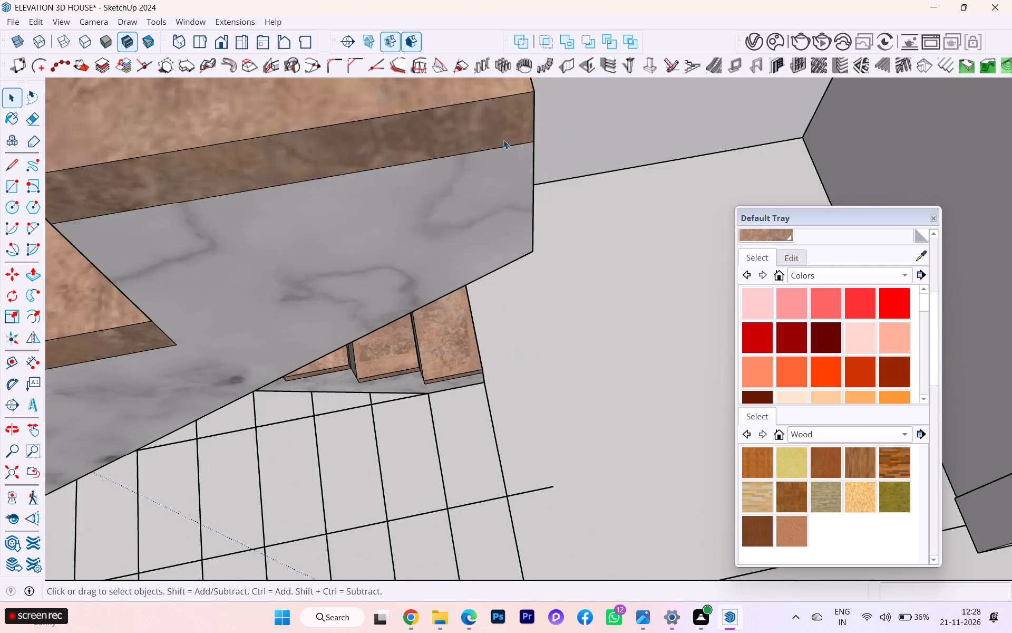
pyautogui.scroll(-1, 504, 146)
pyautogui.scroll(1, 505, 150)
pyautogui.scroll(-1, 507, 157)
pyautogui.scroll(1, 527, 288)
pyautogui.scroll(-7, 528, 289)
pyautogui.scroll(1, 556, 289)
pyautogui.scroll(-2, 556, 289)
pyautogui.moveTo(504, 207); pyautogui.dragTo(488, 169, button='middle')
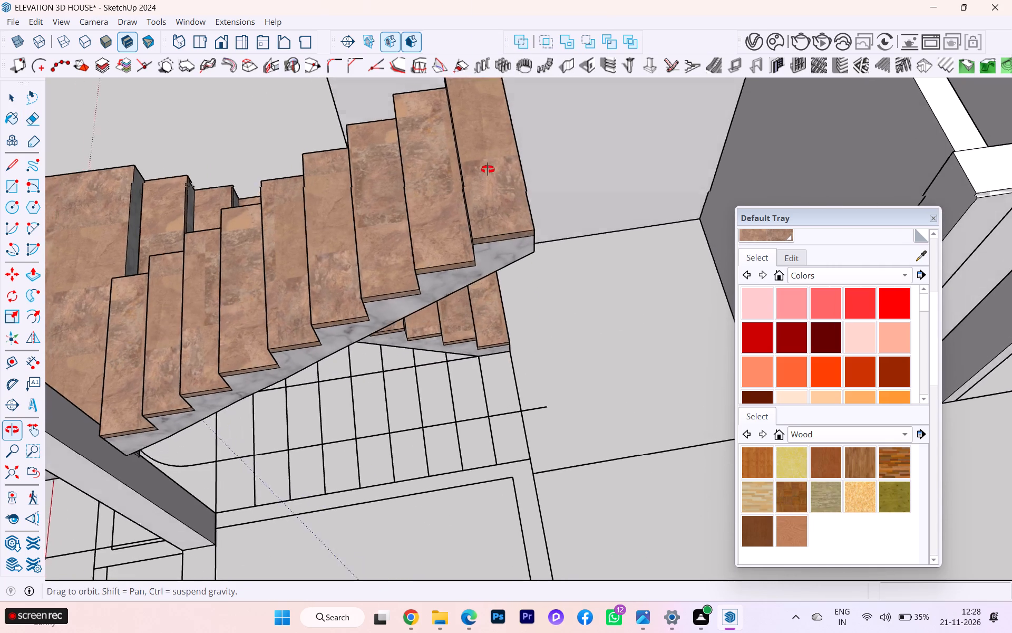
pyautogui.moveTo(488, 169); pyautogui.dragTo(481, 158, button='middle')
pyautogui.scroll(10, 483, 166)
pyautogui.tripleClick(476, 233)
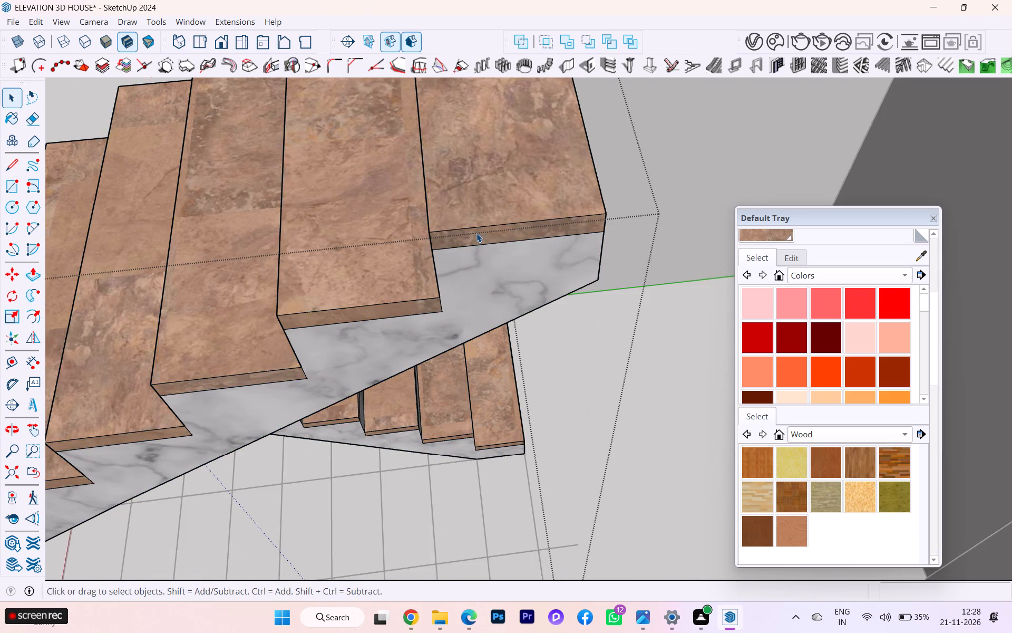
pyautogui.click(475, 236)
pyautogui.doubleClick(475, 236)
pyautogui.click(473, 236)
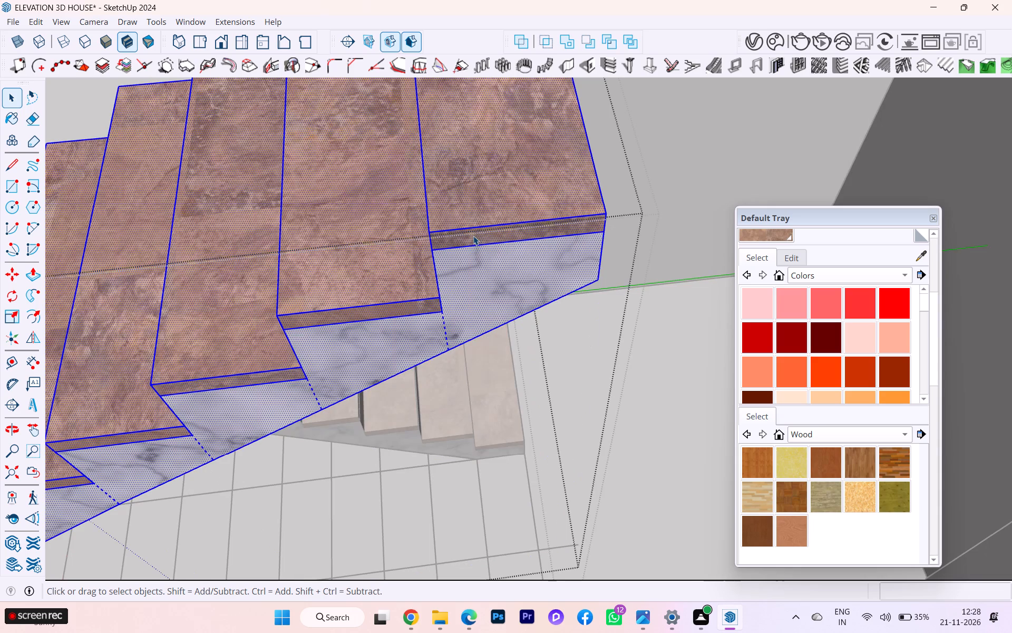
# Push the top tread's side end face inward about 2 5/8 inches with Push/Pull.
pyautogui.click(462, 234)
pyautogui.press('p')
pyautogui.press('Return')
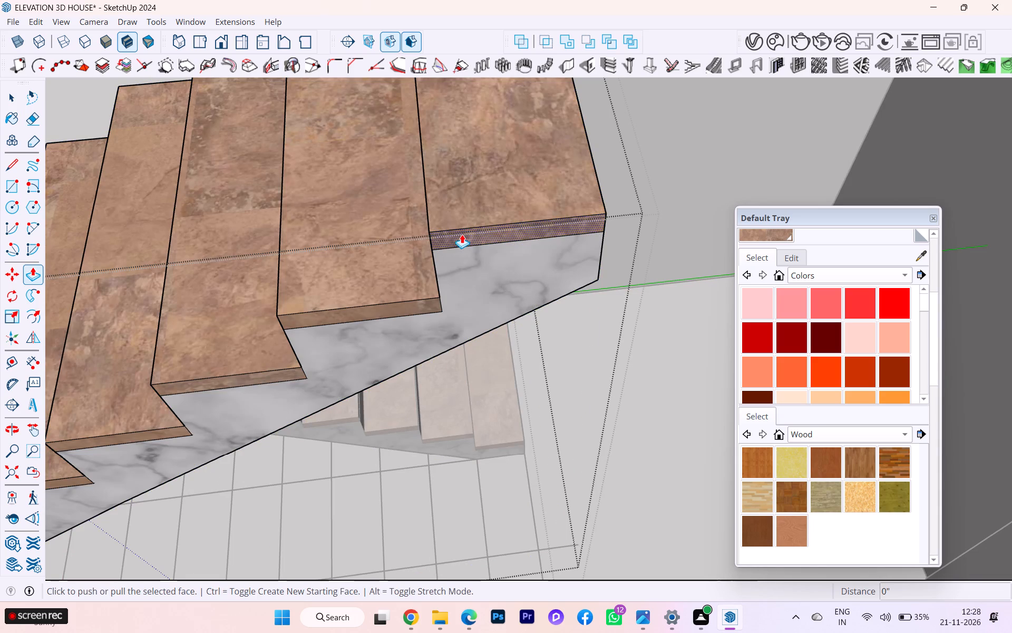
pyautogui.click(468, 256)
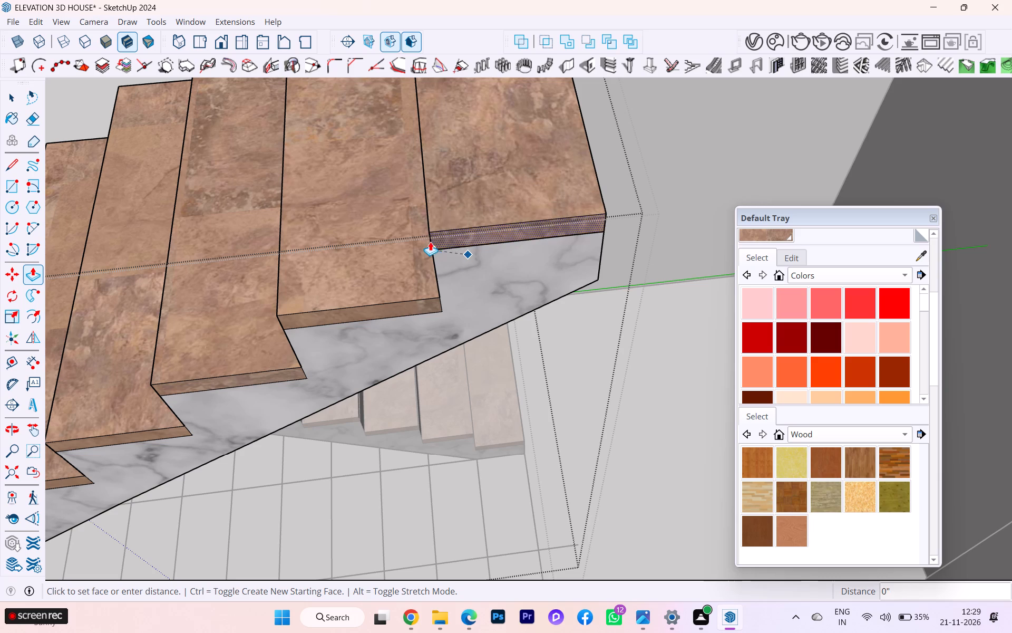
pyautogui.press('h')
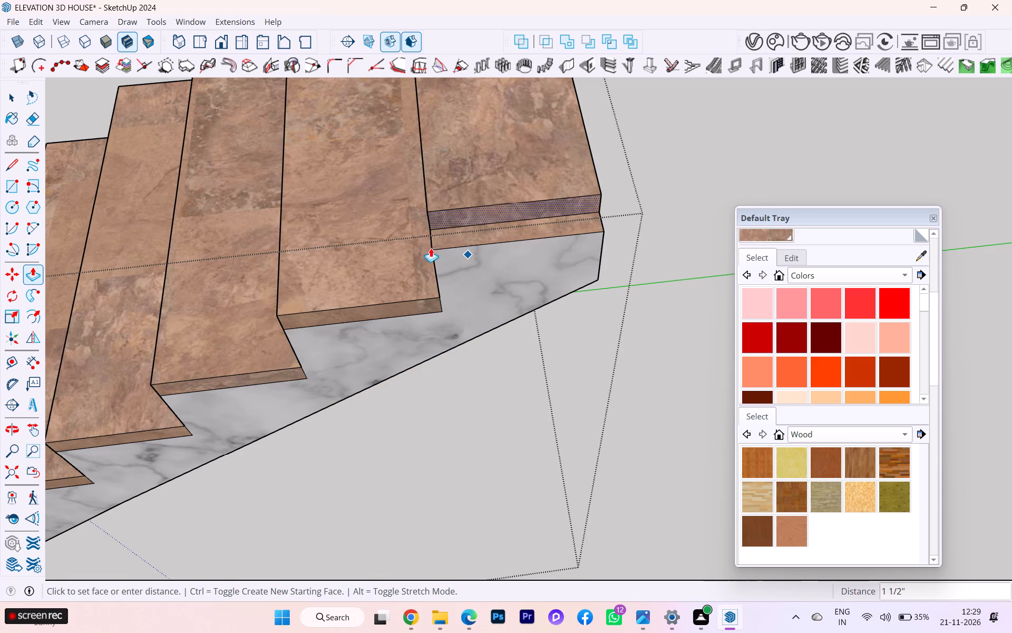
pyautogui.scroll(1, 445, 303)
pyautogui.scroll(-2, 455, 298)
pyautogui.scroll(4, 455, 298)
pyautogui.scroll(-3, 455, 298)
pyautogui.scroll(1, 455, 298)
pyautogui.scroll(-3, 455, 298)
pyautogui.moveTo(436, 309); pyautogui.dragTo(599, 305, button='middle')
pyautogui.scroll(-1, 449, 240)
pyautogui.scroll(2, 449, 240)
pyautogui.scroll(-2, 449, 240)
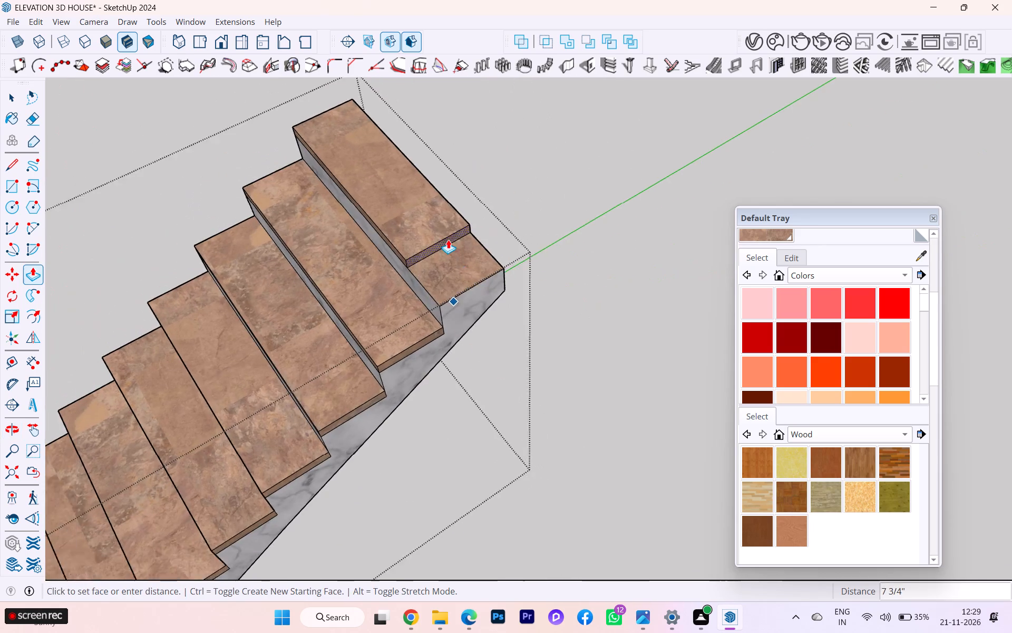
pyautogui.scroll(-8, 448, 239)
pyautogui.press('h')
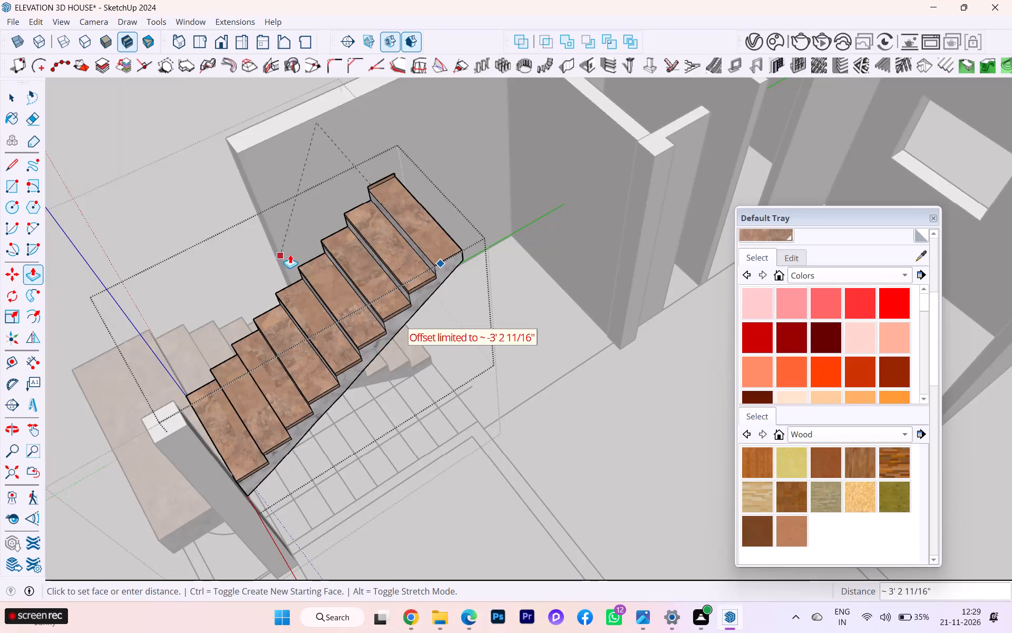
pyautogui.scroll(8, 453, 246)
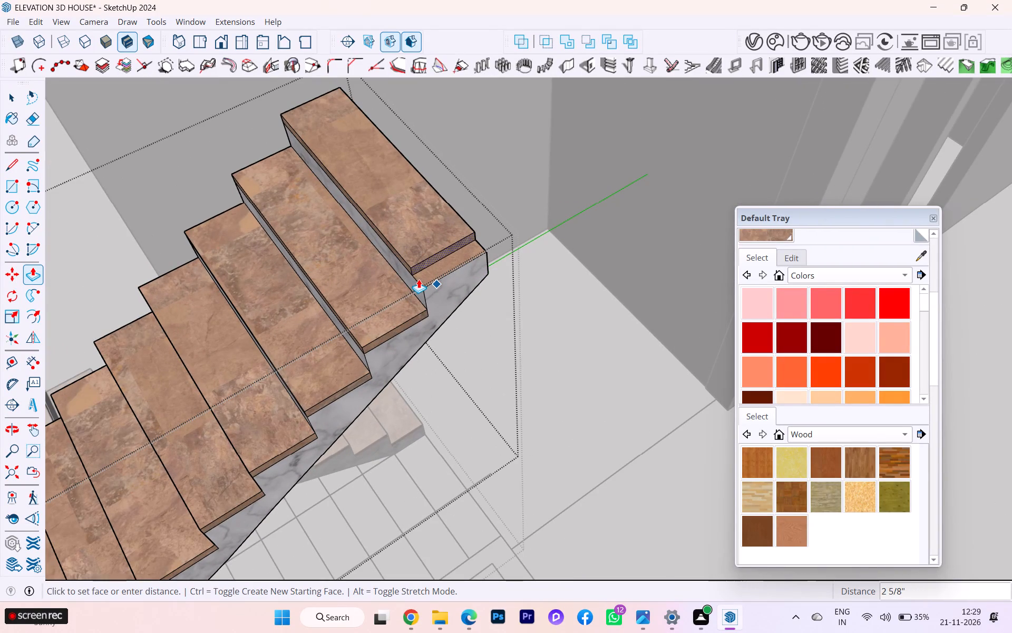
pyautogui.click(417, 281)
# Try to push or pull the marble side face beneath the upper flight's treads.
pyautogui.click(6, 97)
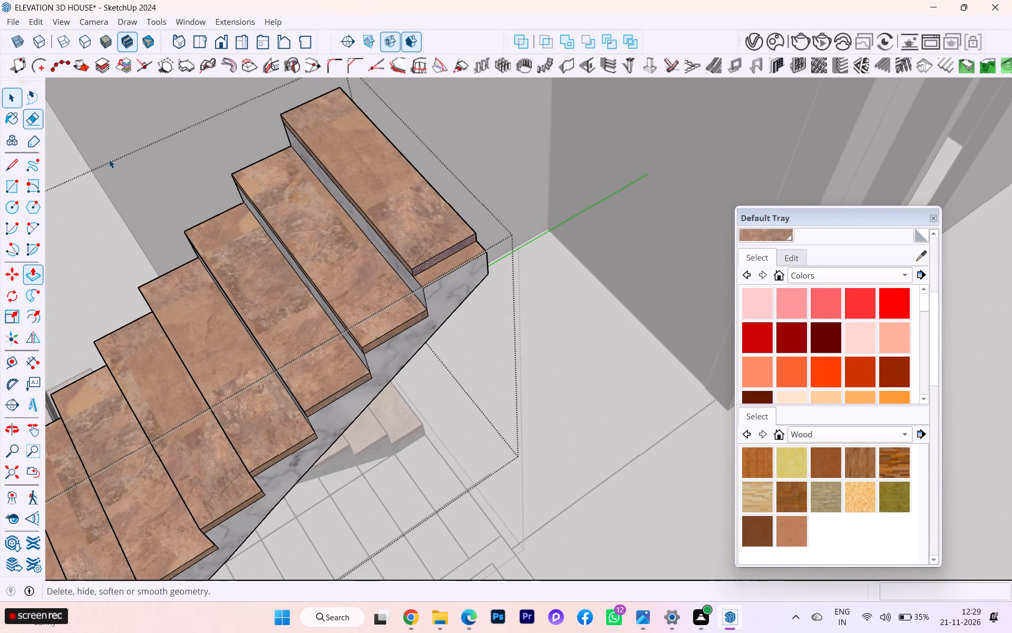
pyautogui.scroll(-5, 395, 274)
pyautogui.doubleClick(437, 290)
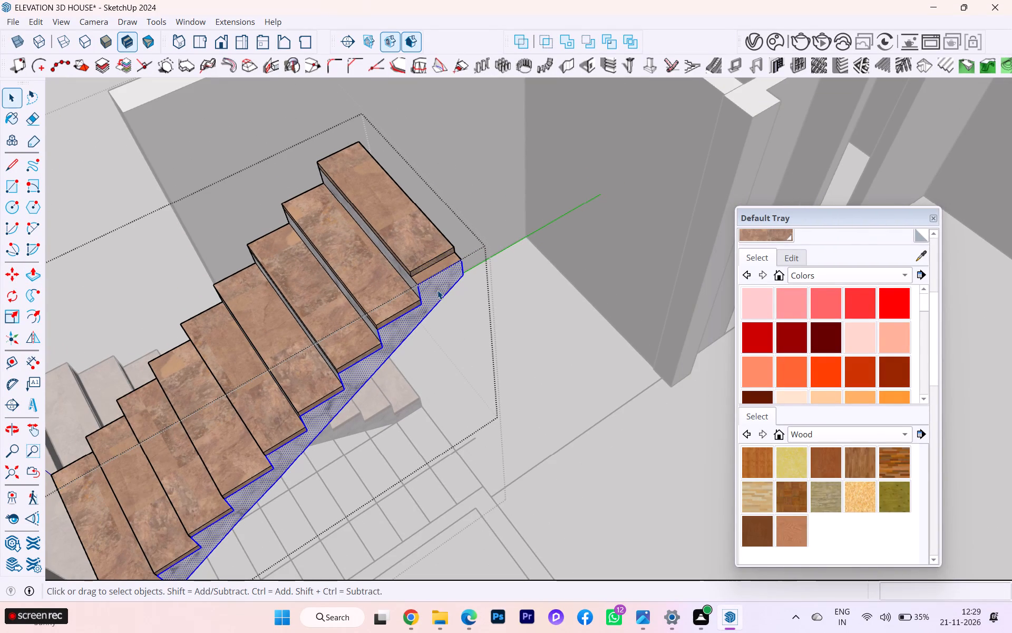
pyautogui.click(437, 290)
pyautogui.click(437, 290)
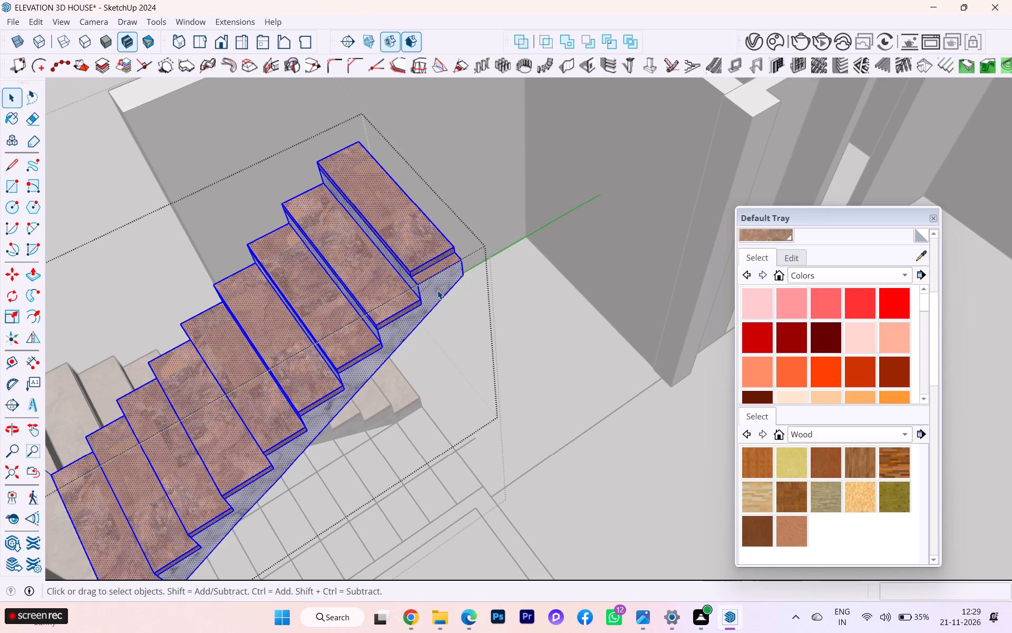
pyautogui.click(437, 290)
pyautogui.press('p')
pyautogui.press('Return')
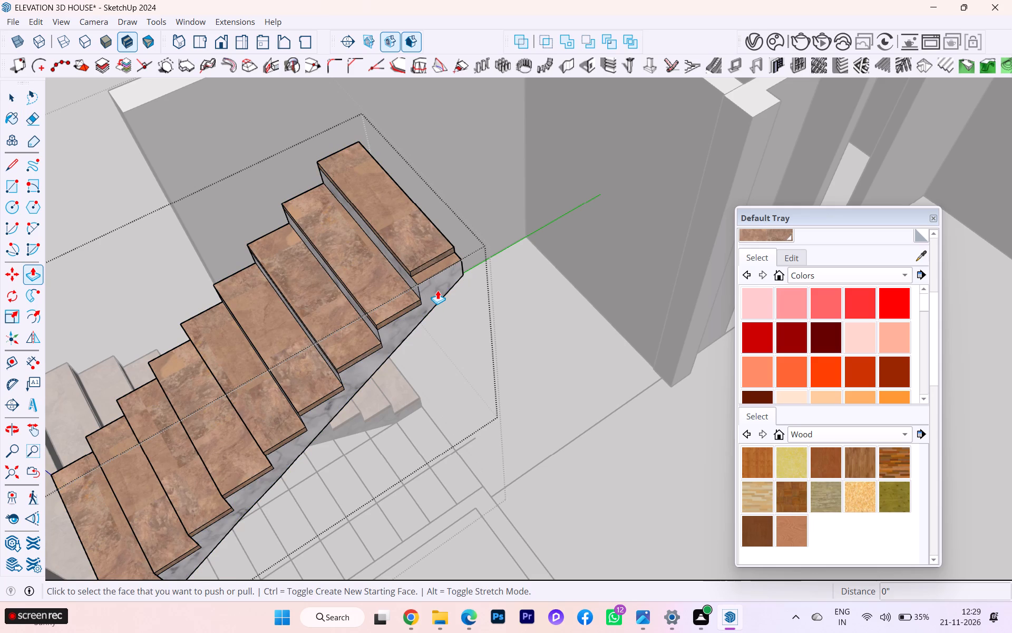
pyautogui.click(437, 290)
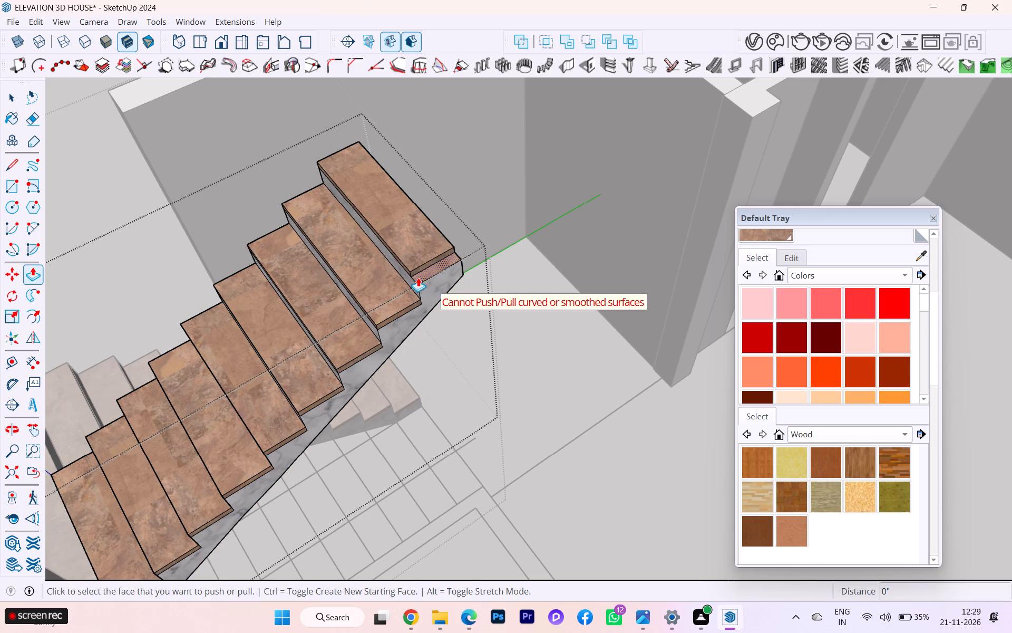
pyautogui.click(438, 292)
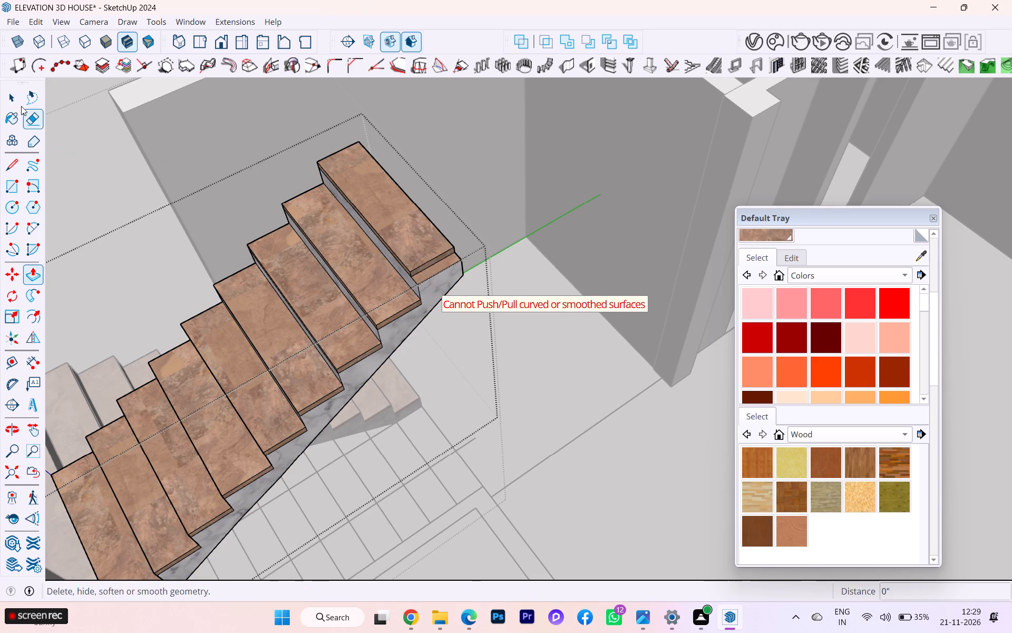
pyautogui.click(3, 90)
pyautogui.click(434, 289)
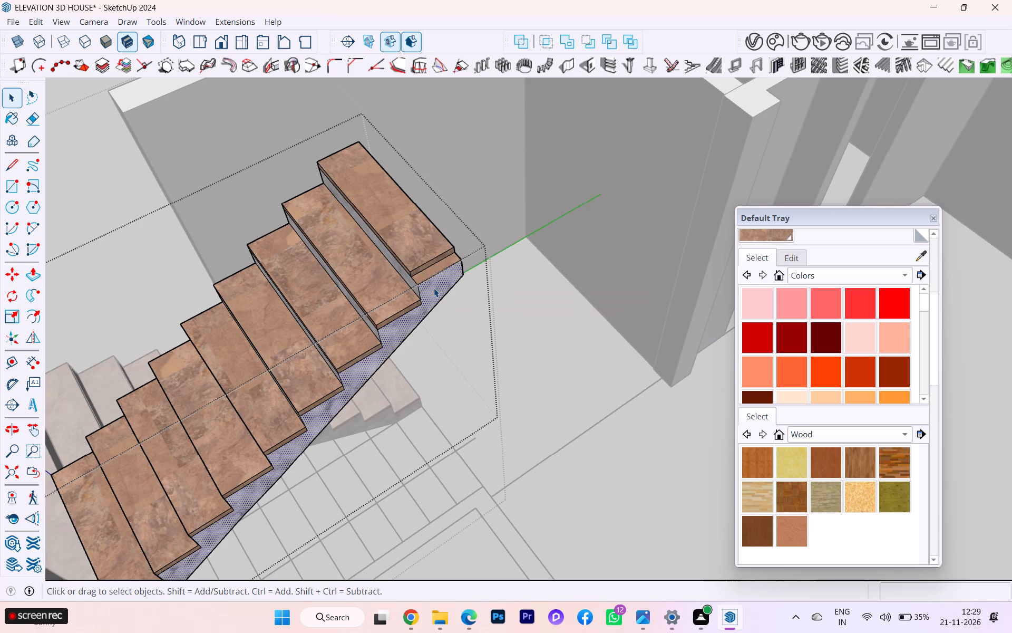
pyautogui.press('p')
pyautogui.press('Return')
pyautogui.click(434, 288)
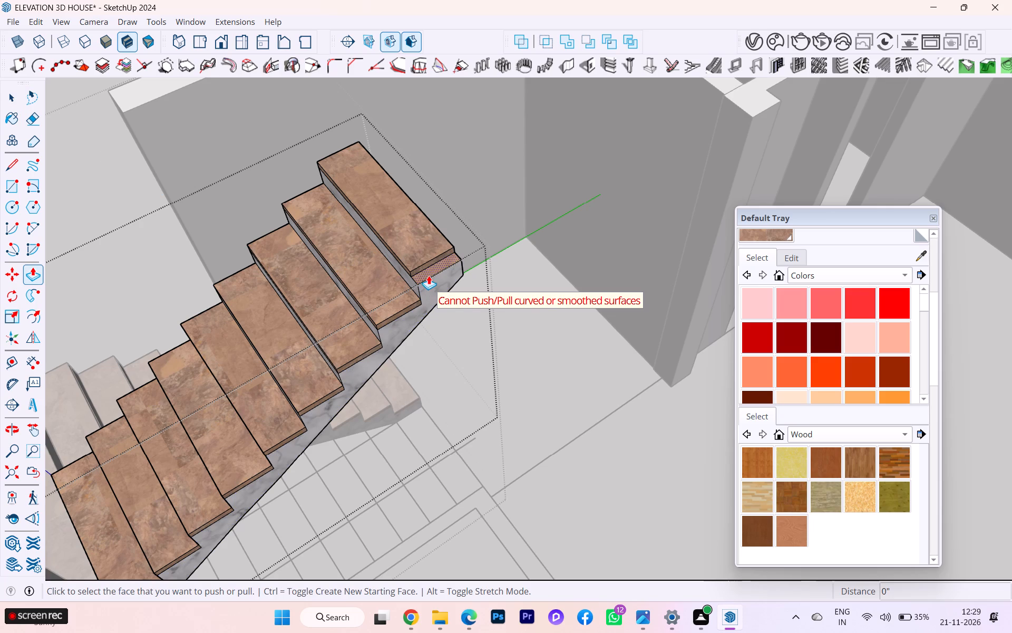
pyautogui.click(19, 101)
# Pull the top tread's recessed end face out 2 3/8 inches, flush with the flight's marble side.
pyautogui.scroll(5, 494, 250)
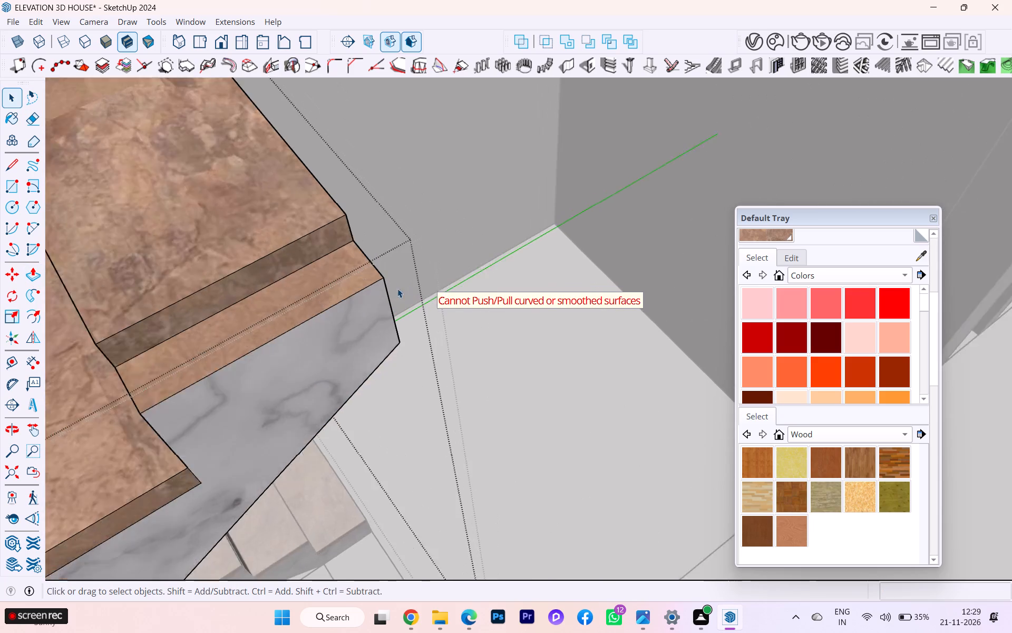
pyautogui.scroll(1, 397, 289)
pyautogui.doubleClick(238, 203)
pyautogui.click(238, 203)
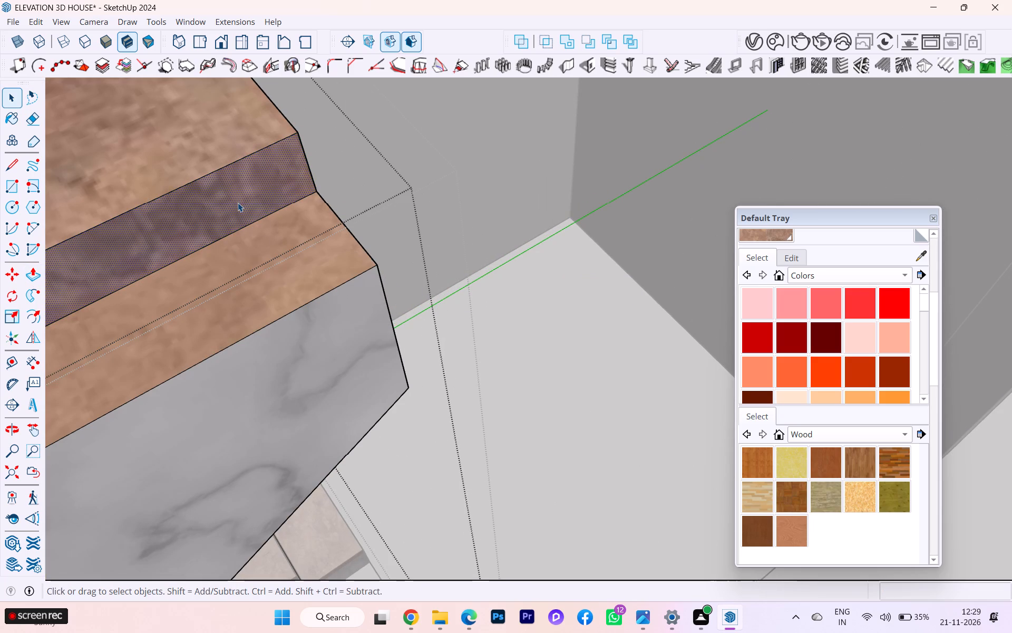
pyautogui.press('p')
pyautogui.press('Return')
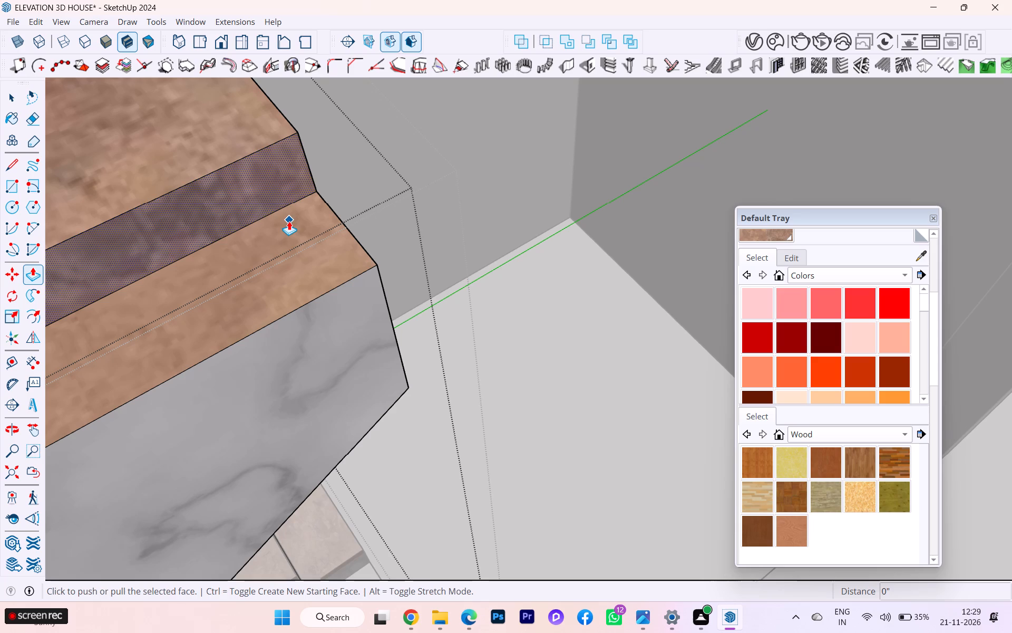
pyautogui.click(265, 211)
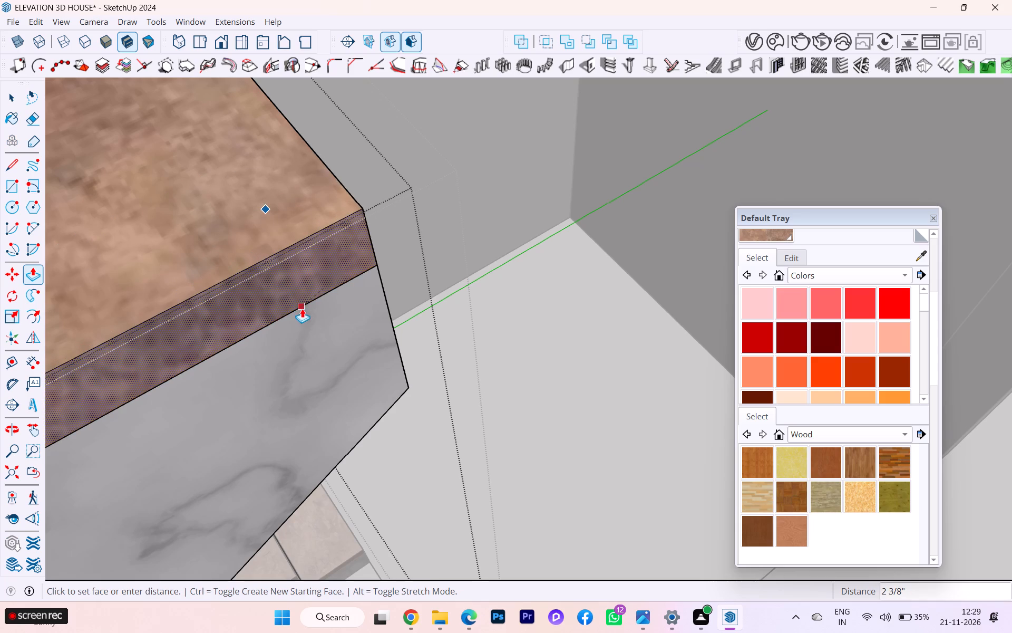
pyautogui.click(302, 309)
pyautogui.scroll(-1, 448, 267)
pyautogui.scroll(1, 450, 267)
pyautogui.scroll(-1, 451, 267)
pyautogui.scroll(2, 451, 267)
pyautogui.scroll(-1, 451, 267)
pyautogui.scroll(-6, 504, 260)
pyautogui.scroll(1, 518, 258)
pyautogui.scroll(-7, 527, 240)
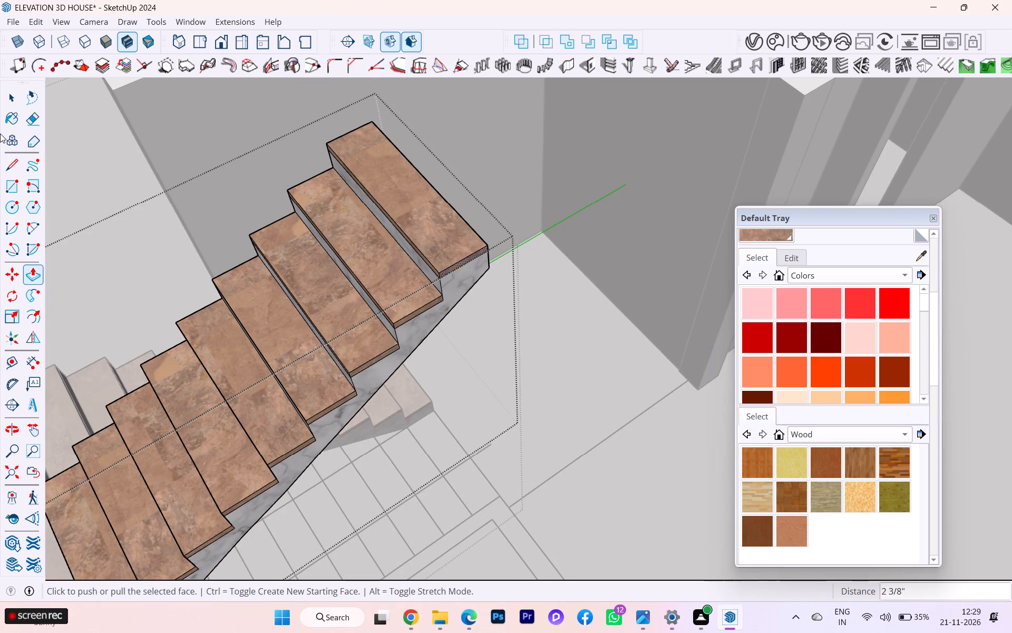
# Leave the upper flight group and the enclosing staircase group.
pyautogui.click(15, 88)
pyautogui.click(108, 270)
pyautogui.scroll(-1, 421, 178)
pyautogui.scroll(1, 422, 178)
pyautogui.scroll(-5, 424, 179)
pyautogui.scroll(3, 491, 194)
pyautogui.scroll(-1, 491, 194)
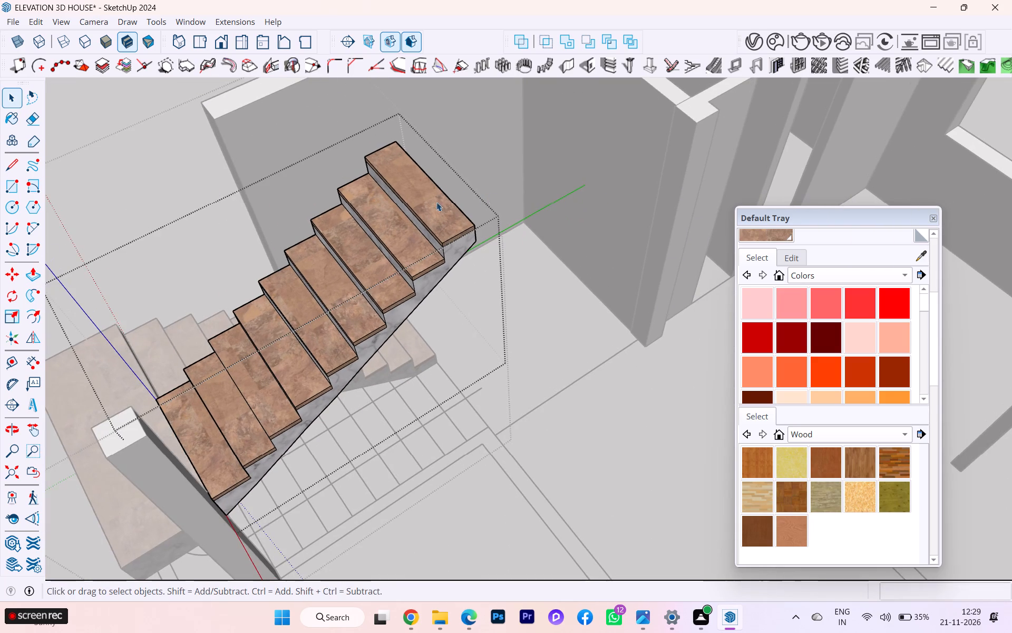
pyautogui.click(137, 175)
pyautogui.scroll(-8, 343, 197)
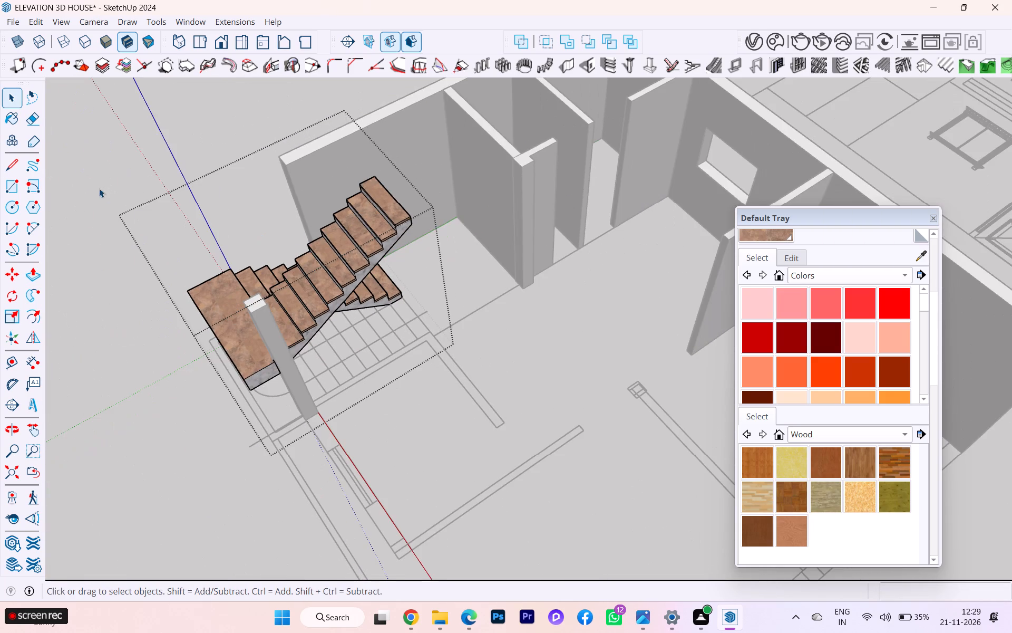
pyautogui.click(59, 185)
# Unhide the last hidden object, the L-shaped wall group beside the staircase.
pyautogui.scroll(-5, 81, 272)
pyautogui.scroll(1, 115, 282)
pyautogui.scroll(2, 416, 291)
pyautogui.scroll(-1, 468, 262)
pyautogui.scroll(2, 473, 258)
pyautogui.scroll(-2, 703, 146)
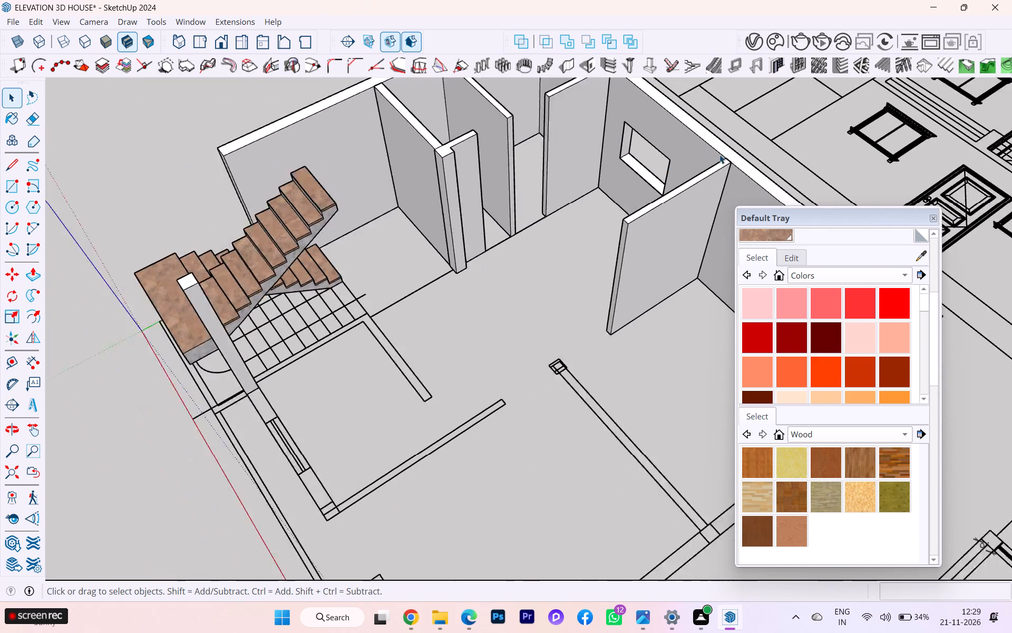
pyautogui.scroll(-2, 719, 155)
pyautogui.scroll(4, 407, 292)
pyautogui.scroll(-4, 333, 302)
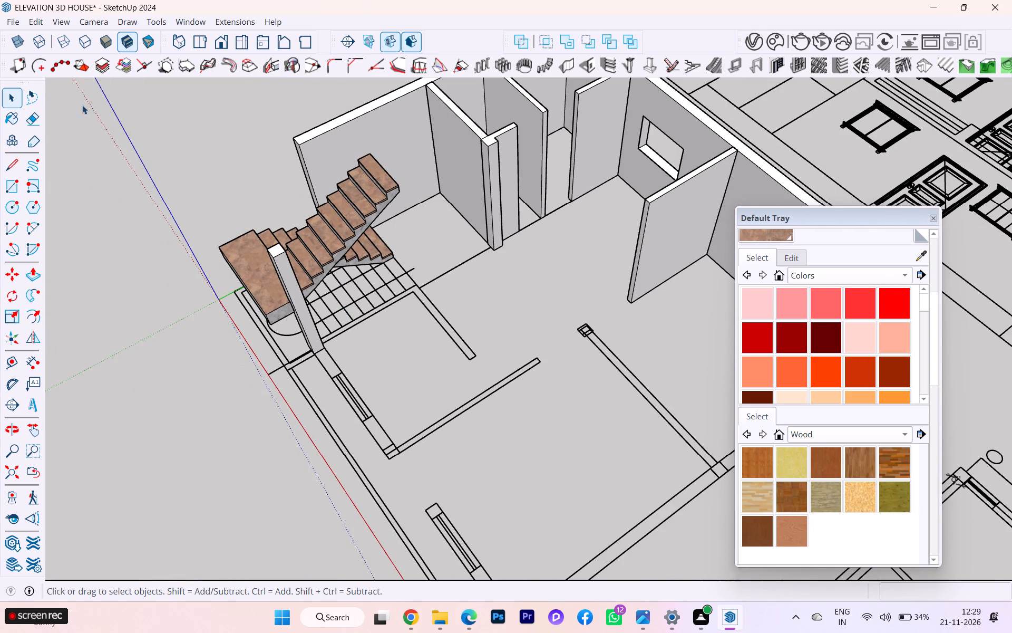
pyautogui.click(40, 25)
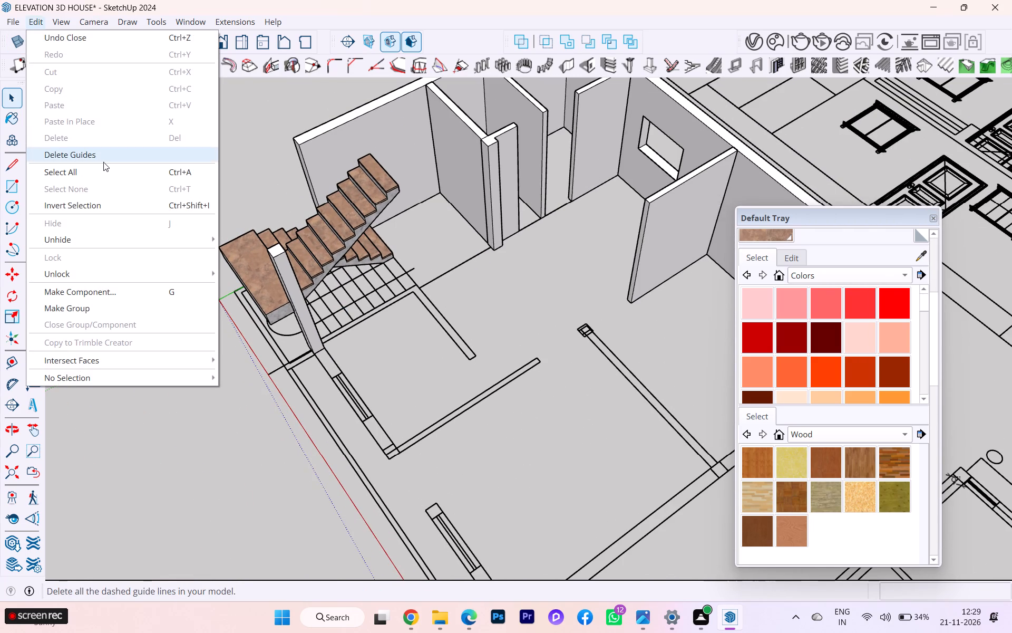
pyautogui.click(96, 243)
pyautogui.click(255, 248)
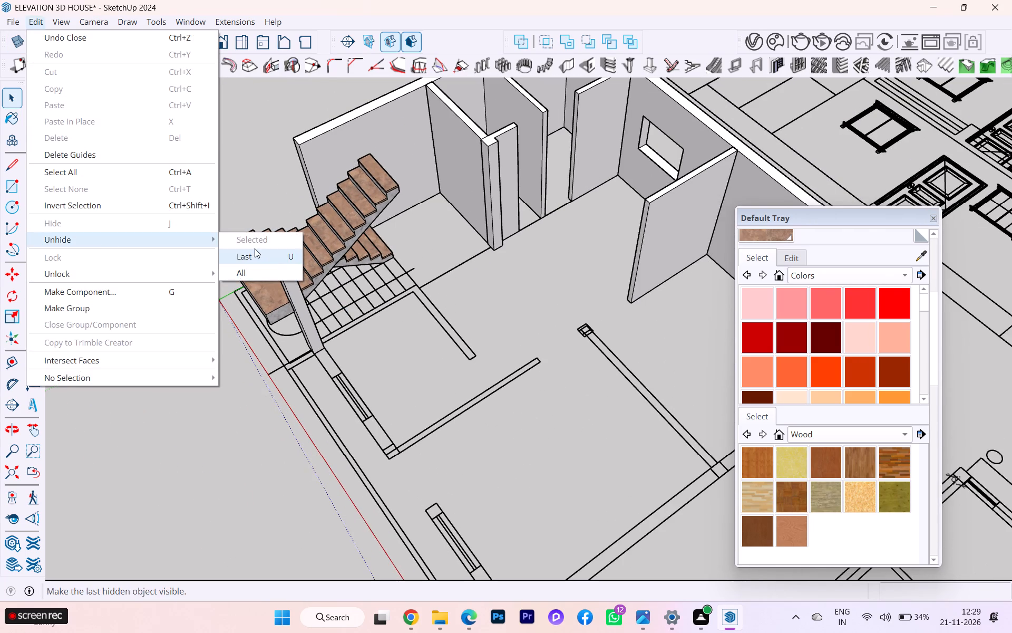
# Examine how the staircase's upper flight meets the L-shaped wall and corner column from several angles.
pyautogui.scroll(4, 329, 259)
pyautogui.scroll(-1, 335, 229)
pyautogui.moveTo(335, 229); pyautogui.dragTo(462, 300, button='middle')
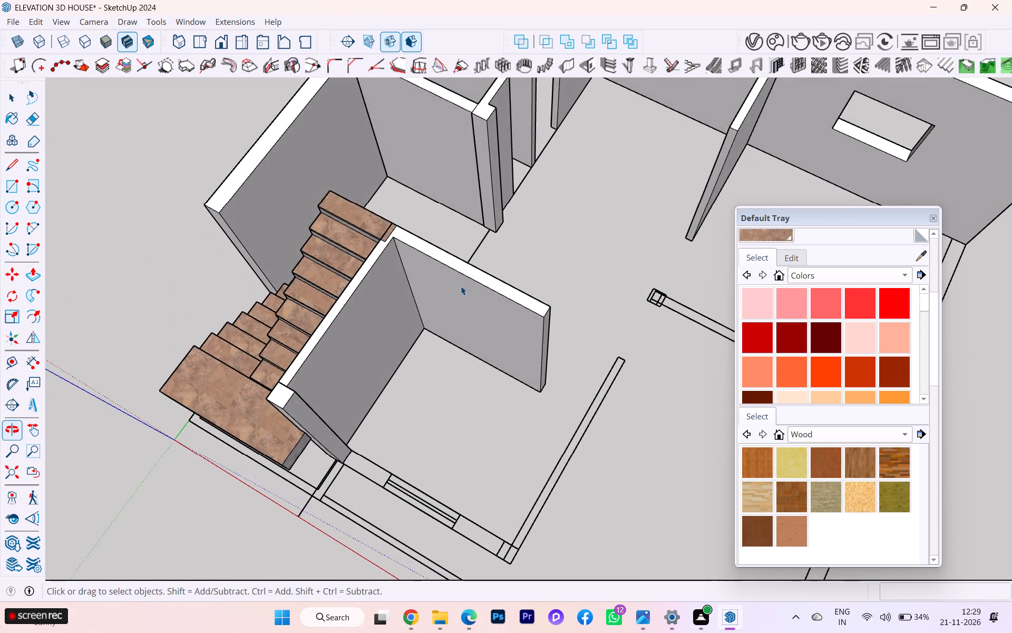
pyautogui.scroll(-2, 413, 250)
pyautogui.scroll(8, 406, 248)
pyautogui.scroll(-3, 375, 226)
pyautogui.moveTo(395, 250); pyautogui.dragTo(629, 195, button='middle')
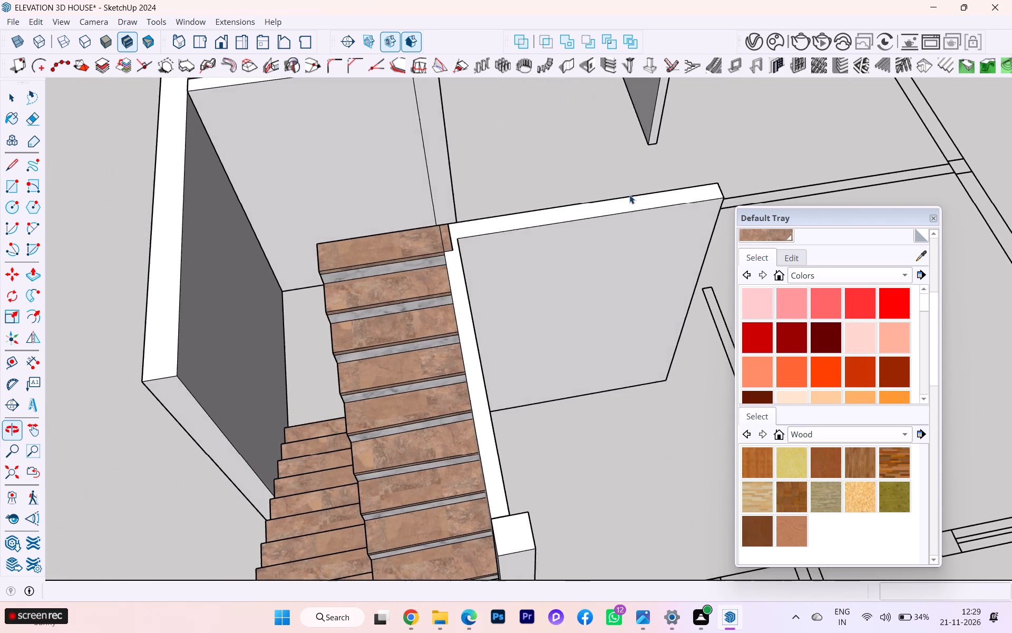
pyautogui.scroll(-1, 300, 178)
pyautogui.scroll(1, 300, 178)
pyautogui.scroll(-4, 300, 179)
pyautogui.moveTo(242, 236); pyautogui.dragTo(429, 192, button='middle')
pyautogui.scroll(4, 440, 427)
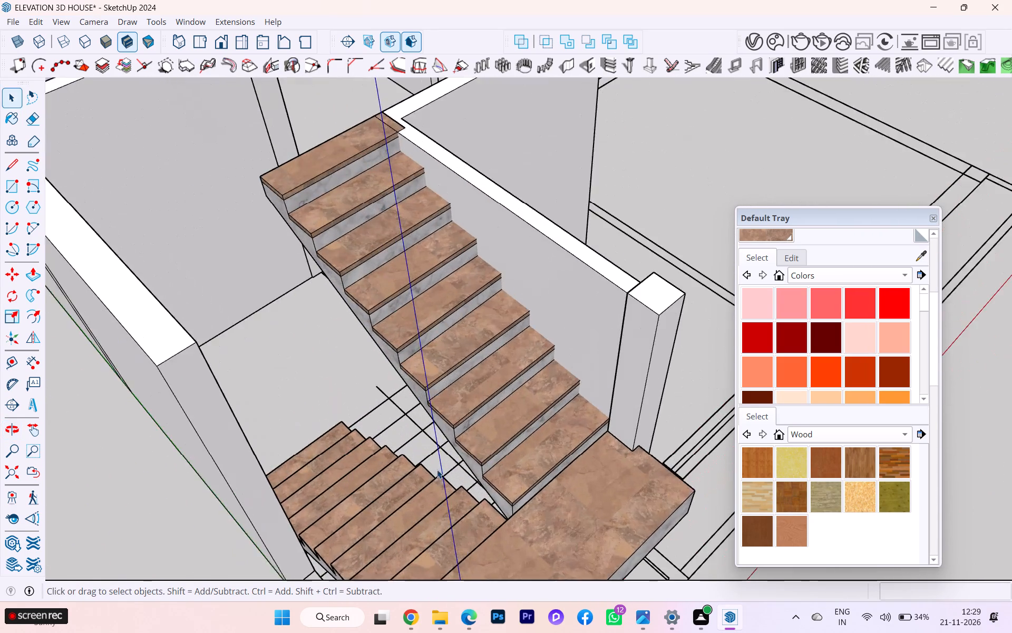
# Open the staircase group and move the upper flight 1 inch sideways along the landing edge, away from the L-shaped wall.
pyautogui.scroll(-2, 389, 363)
pyautogui.scroll(1, 363, 338)
pyautogui.scroll(-2, 358, 334)
pyautogui.scroll(5, 386, 542)
pyautogui.scroll(-1, 353, 484)
pyautogui.moveTo(353, 484); pyautogui.dragTo(267, 516, button='middle')
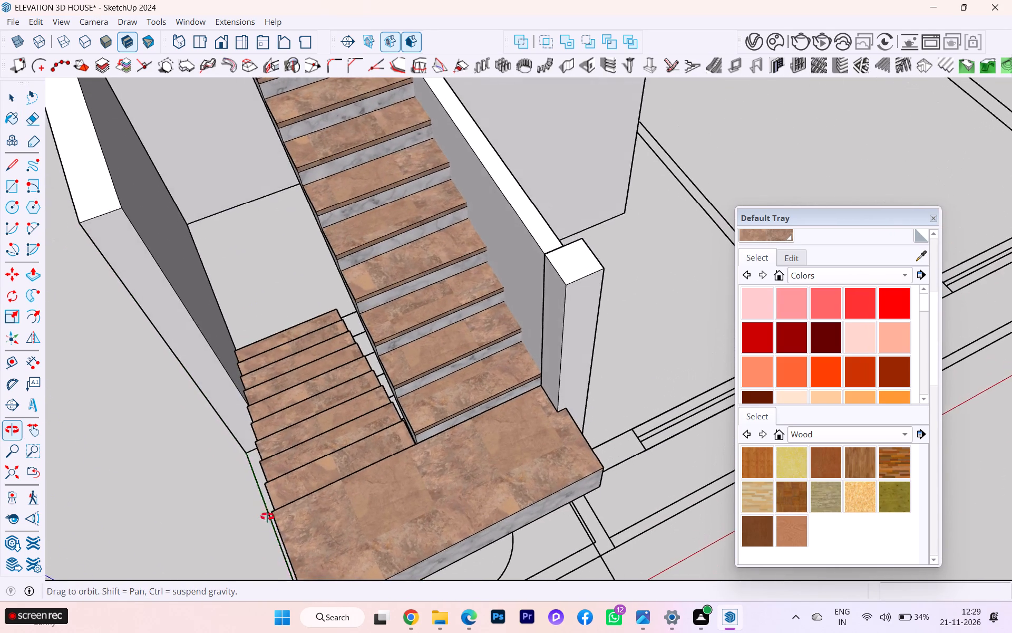
pyautogui.moveTo(267, 516); pyautogui.dragTo(300, 489, button='middle')
pyautogui.scroll(3, 432, 400)
pyautogui.click(450, 380)
pyautogui.doubleClick(458, 397)
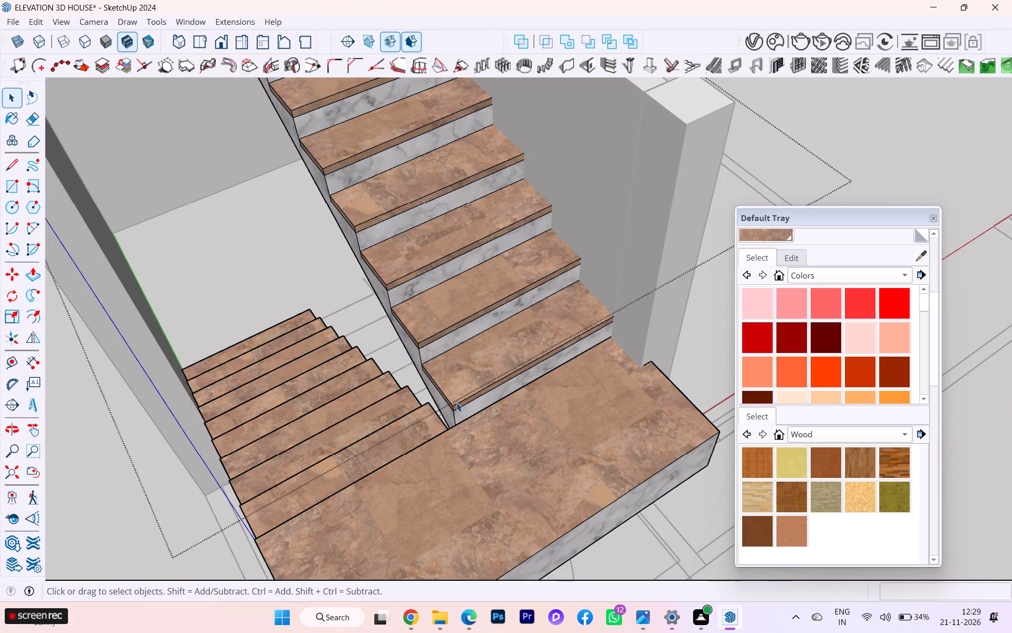
pyautogui.click(456, 402)
pyautogui.scroll(5, 456, 403)
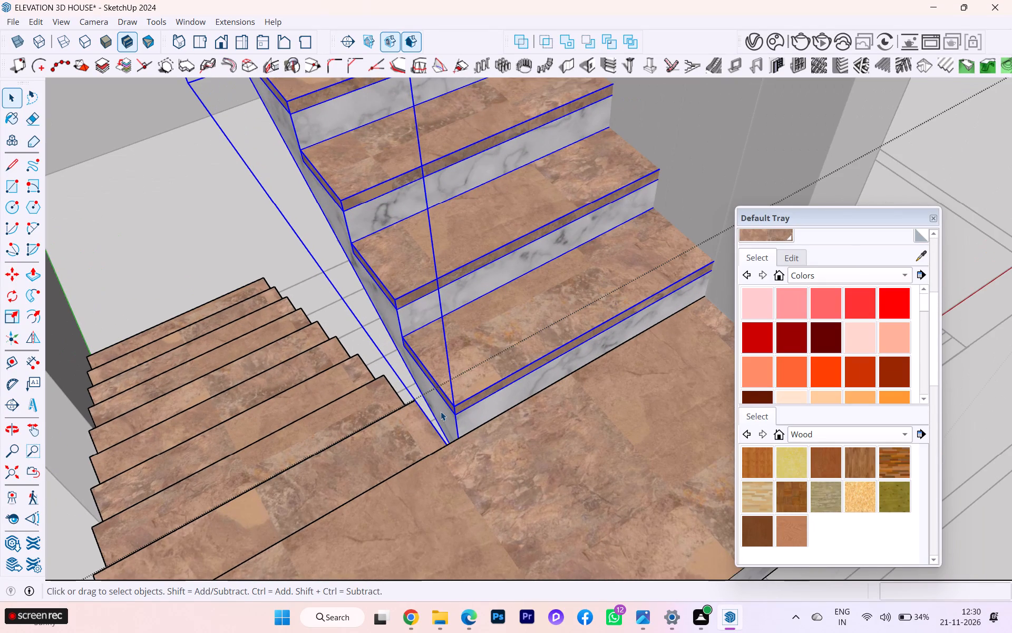
pyautogui.press('m')
pyautogui.press('Return')
pyautogui.scroll(4, 456, 422)
pyautogui.scroll(-1, 456, 422)
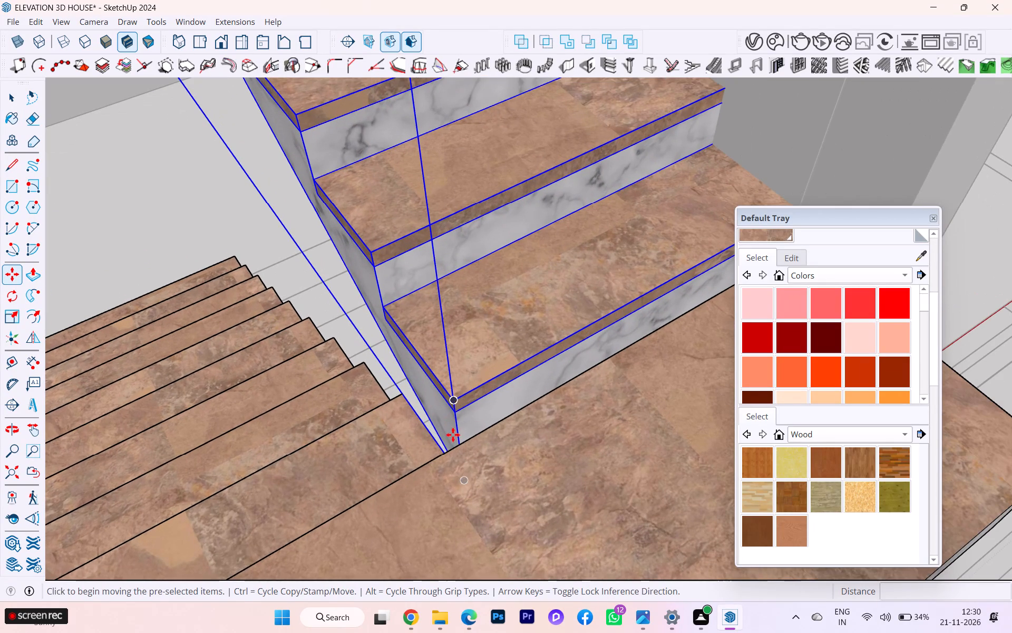
pyautogui.click(463, 448)
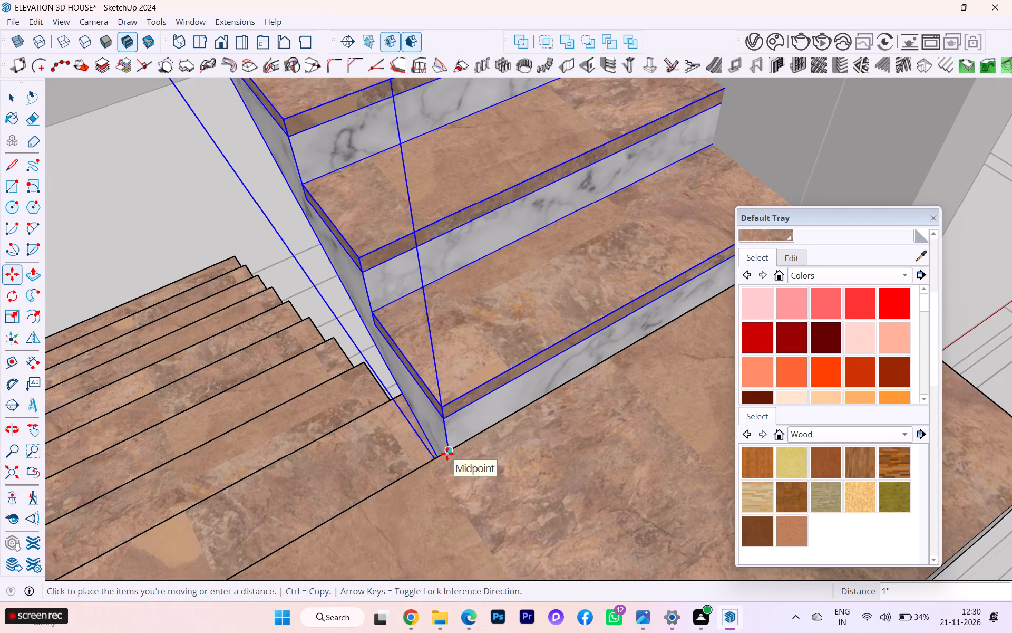
pyautogui.click(447, 454)
# Move the upper flight another 1 5/8 inches away from the L-shaped wall, and leave the staircase group.
pyautogui.scroll(-7, 436, 379)
pyautogui.scroll(1, 403, 389)
pyautogui.scroll(-1, 561, 280)
pyautogui.scroll(2, 561, 280)
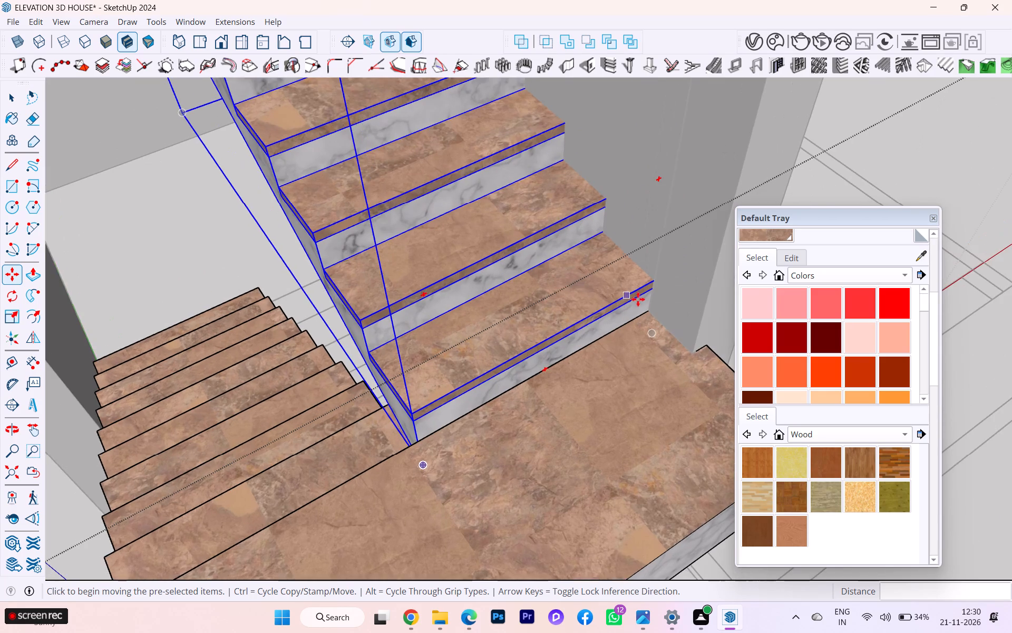
pyautogui.scroll(5, 638, 299)
pyautogui.scroll(-1, 682, 308)
pyautogui.scroll(4, 682, 308)
pyautogui.click(656, 272)
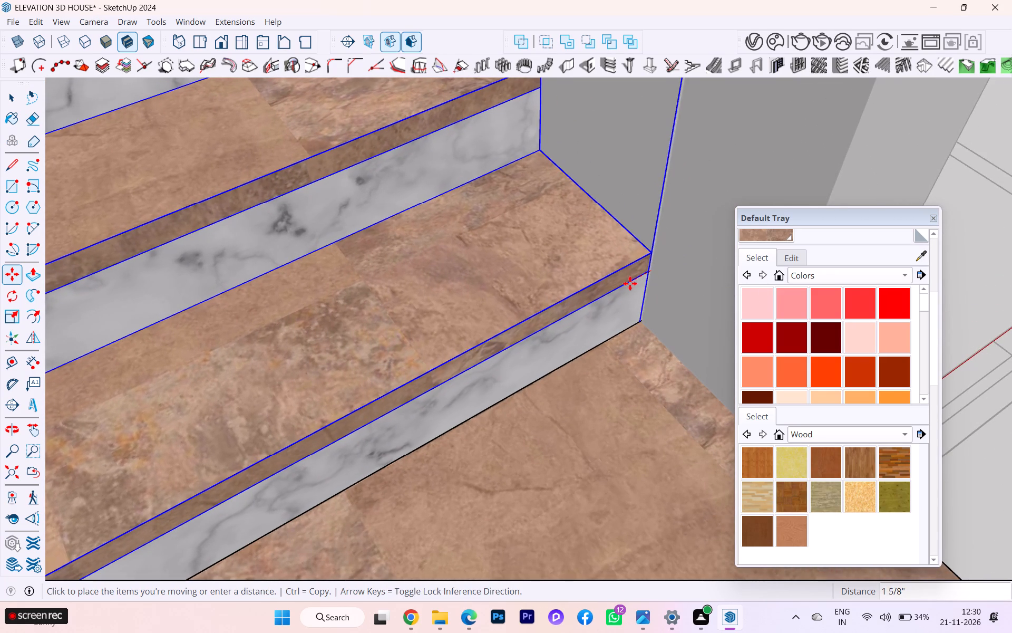
pyautogui.click(630, 283)
pyautogui.scroll(-8, 673, 268)
pyautogui.scroll(1, 646, 289)
pyautogui.scroll(-3, 638, 295)
pyautogui.scroll(2, 547, 356)
pyautogui.scroll(-2, 543, 357)
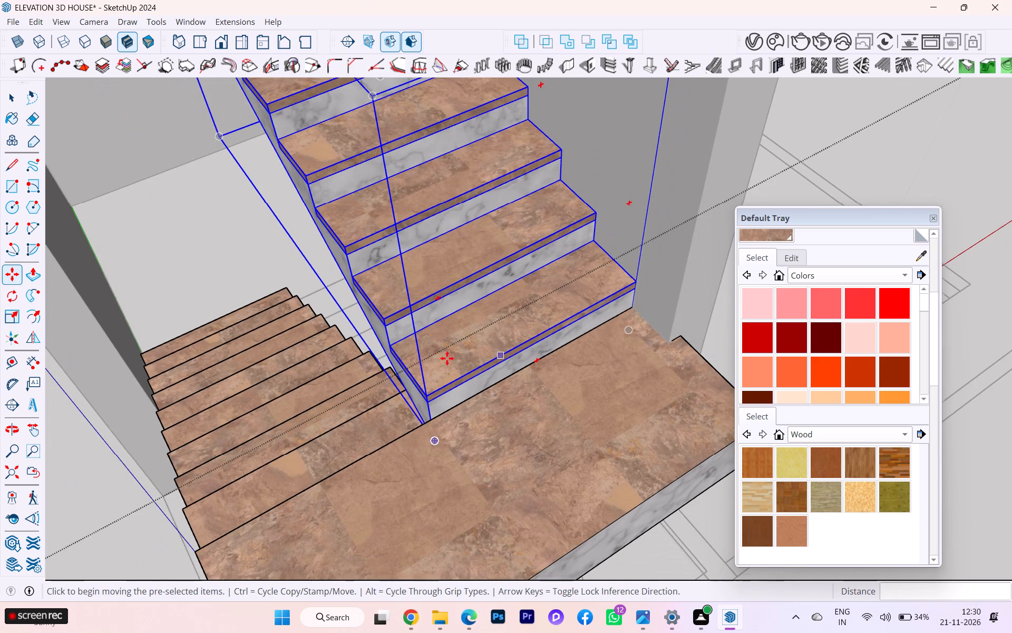
pyautogui.click(13, 104)
pyautogui.scroll(-4, 396, 185)
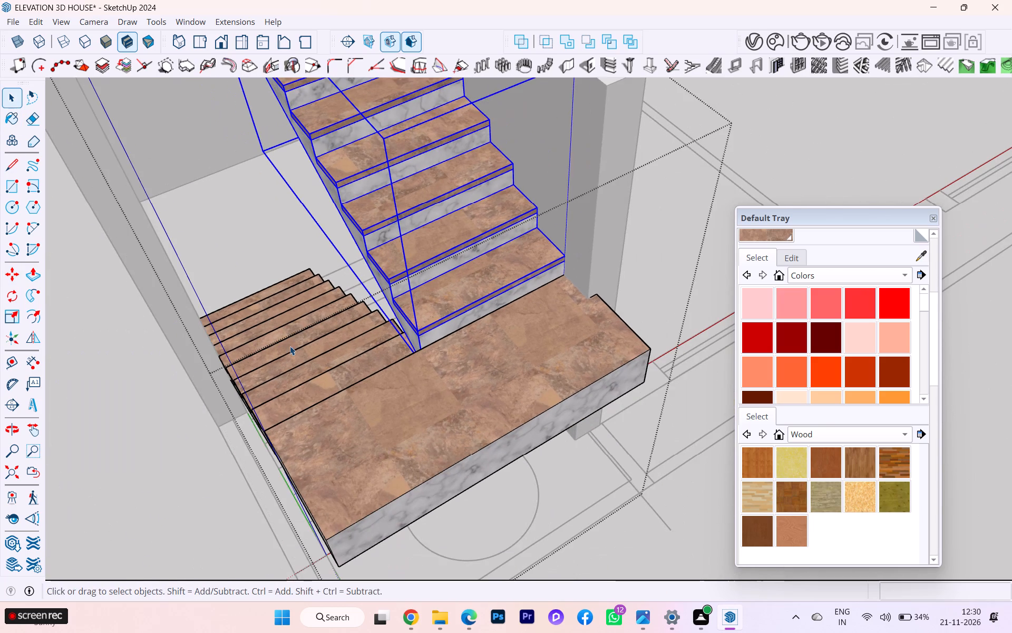
pyautogui.click(168, 394)
# Examine from several angles how the repositioned upper flight fits the landing, the L-shaped wall and the corner column.
pyautogui.scroll(-2, 463, 298)
pyautogui.moveTo(500, 284); pyautogui.dragTo(637, 269, button='middle')
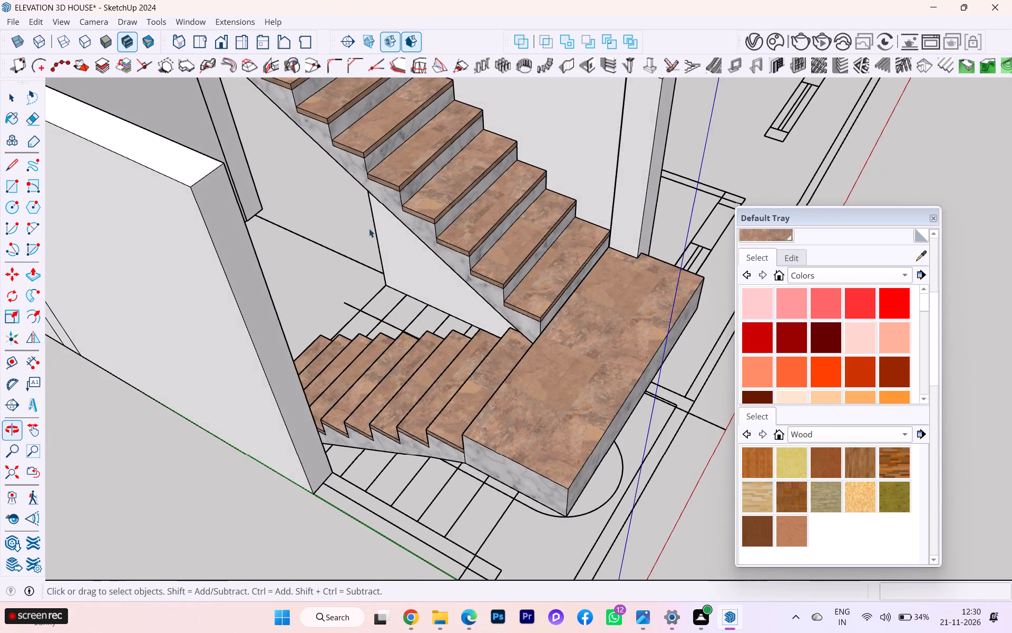
pyautogui.scroll(-4, 366, 229)
pyautogui.scroll(-5, 269, 239)
pyautogui.scroll(5, 340, 206)
pyautogui.scroll(-2, 451, 197)
pyautogui.moveTo(459, 218); pyautogui.dragTo(427, 248, button='middle')
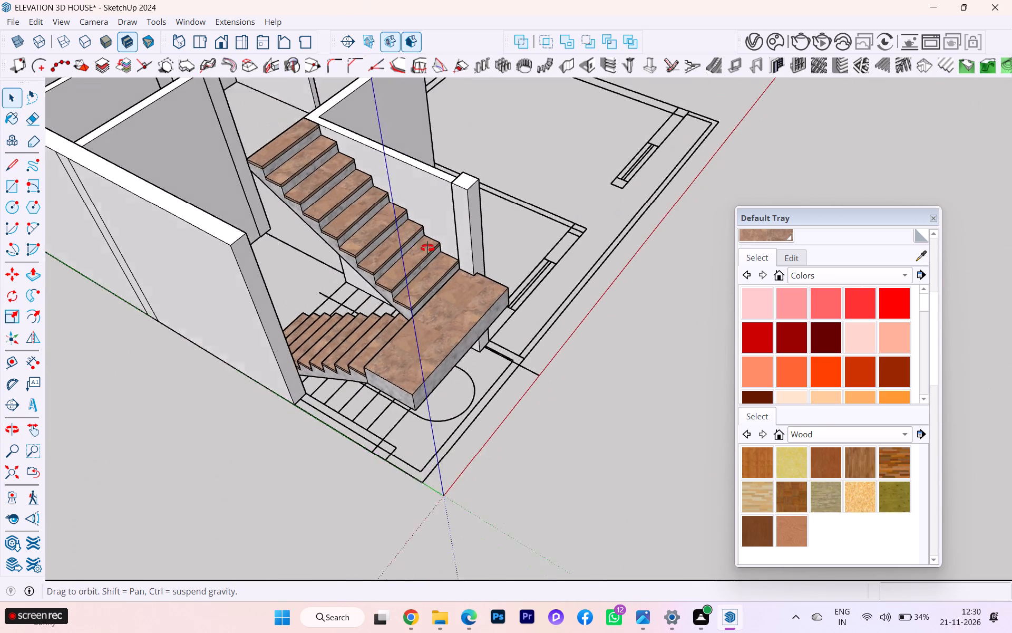
pyautogui.moveTo(427, 248); pyautogui.dragTo(358, 254, button='middle')
pyautogui.scroll(4, 449, 219)
pyautogui.scroll(-2, 542, 232)
pyautogui.moveTo(545, 241); pyautogui.dragTo(334, 252, button='middle')
pyautogui.scroll(-2, 337, 288)
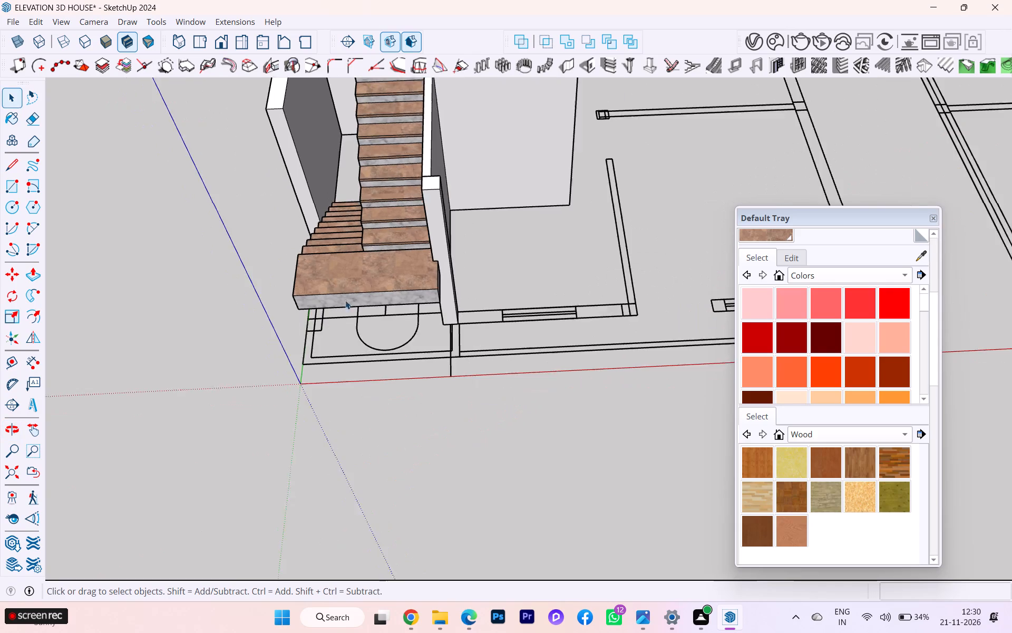
pyautogui.scroll(1, 345, 300)
pyautogui.scroll(-4, 345, 300)
pyautogui.scroll(5, 405, 166)
pyautogui.scroll(-1, 391, 145)
pyautogui.scroll(2, 391, 145)
pyautogui.scroll(-1, 391, 145)
pyautogui.scroll(2, 378, 165)
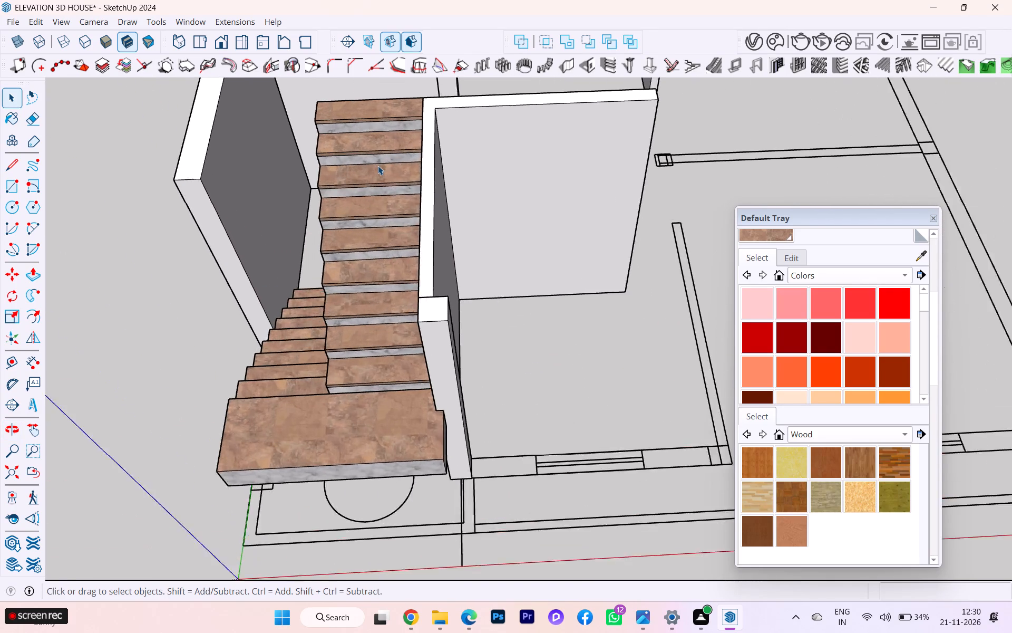
pyautogui.scroll(5, 378, 166)
pyautogui.scroll(-8, 376, 176)
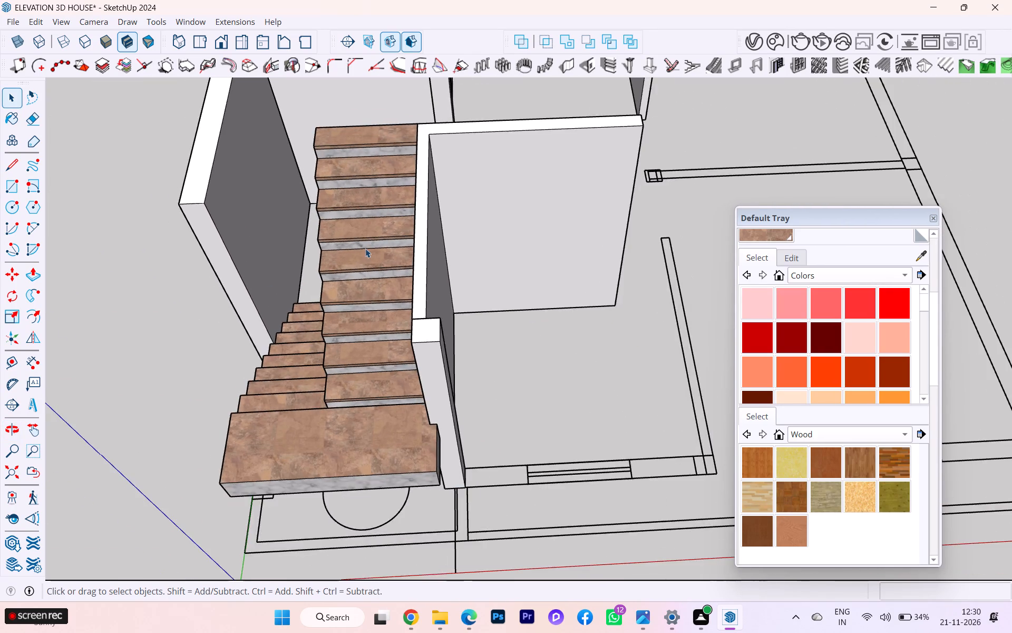
pyautogui.scroll(-4, 410, 220)
pyautogui.scroll(2, 411, 219)
pyautogui.scroll(-7, 392, 229)
pyautogui.moveTo(412, 219); pyautogui.dragTo(498, 141, button='middle')
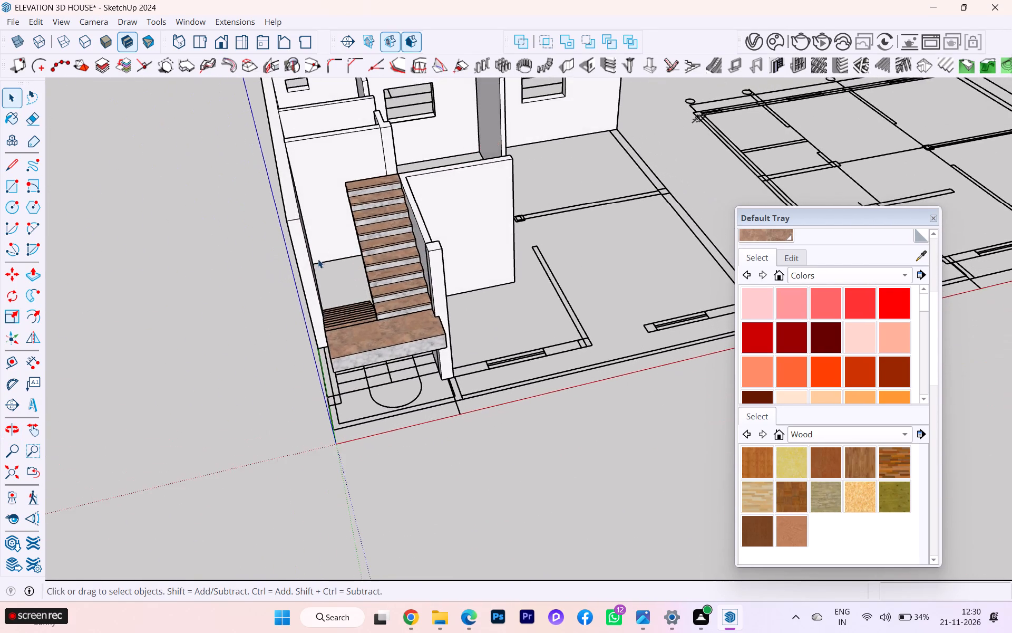
pyautogui.scroll(3, 318, 262)
pyautogui.scroll(5, 470, 274)
pyautogui.scroll(-4, 430, 267)
pyautogui.moveTo(410, 275); pyautogui.dragTo(429, 261, button='middle')
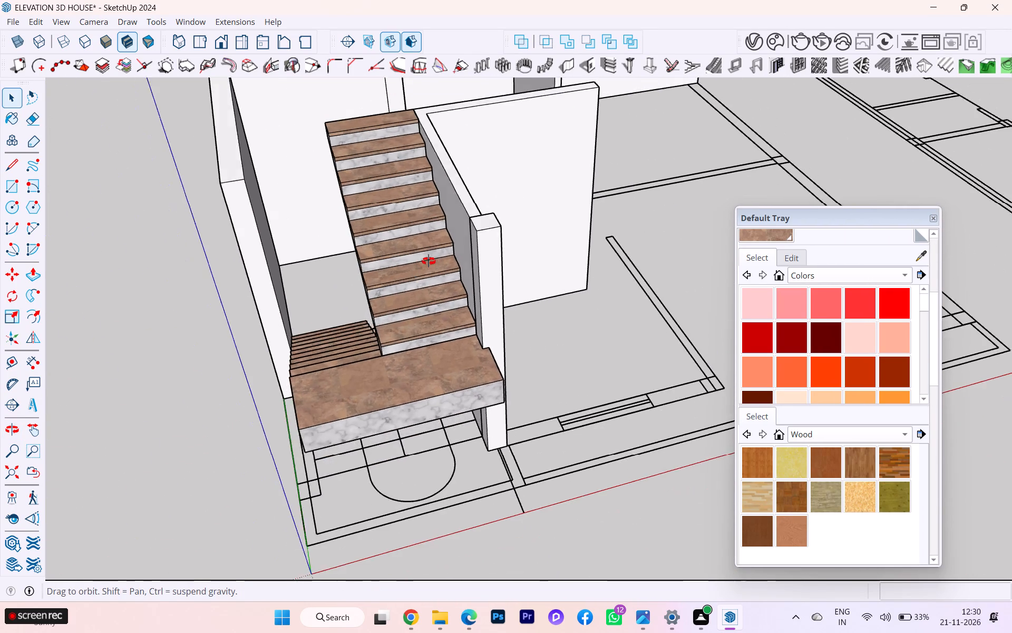
pyautogui.moveTo(429, 261); pyautogui.dragTo(490, 231, button='middle')
pyautogui.scroll(-2, 426, 252)
pyautogui.scroll(6, 426, 253)
pyautogui.scroll(-1, 435, 260)
pyautogui.scroll(1, 435, 260)
pyautogui.scroll(-1, 435, 260)
pyautogui.scroll(2, 435, 260)
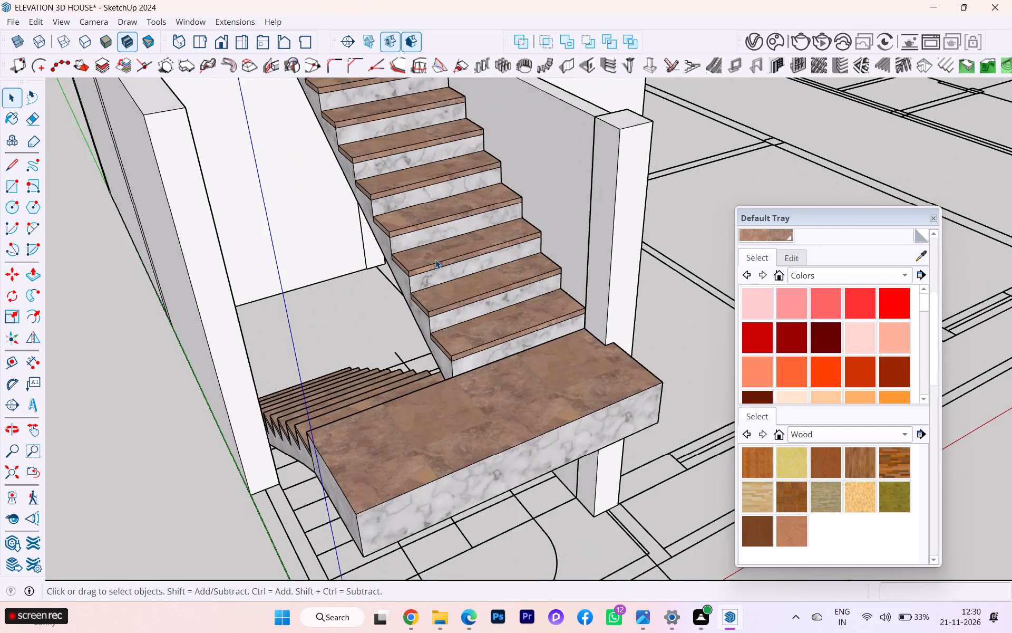
pyautogui.scroll(5, 437, 259)
pyautogui.scroll(-2, 437, 259)
pyautogui.scroll(3, 437, 259)
pyautogui.scroll(1, 381, 267)
pyautogui.scroll(-7, 315, 268)
pyautogui.scroll(1, 312, 271)
pyautogui.scroll(-2, 312, 271)
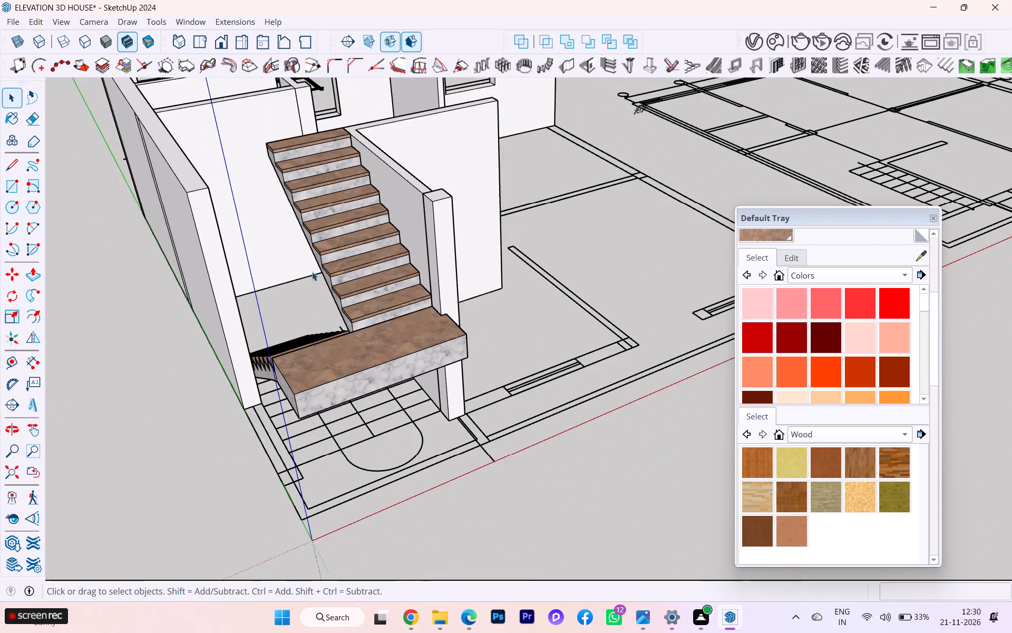
pyautogui.scroll(3, 423, 305)
pyautogui.scroll(-3, 437, 320)
pyautogui.moveTo(449, 314); pyautogui.dragTo(328, 328, button='middle')
pyautogui.scroll(2, 376, 255)
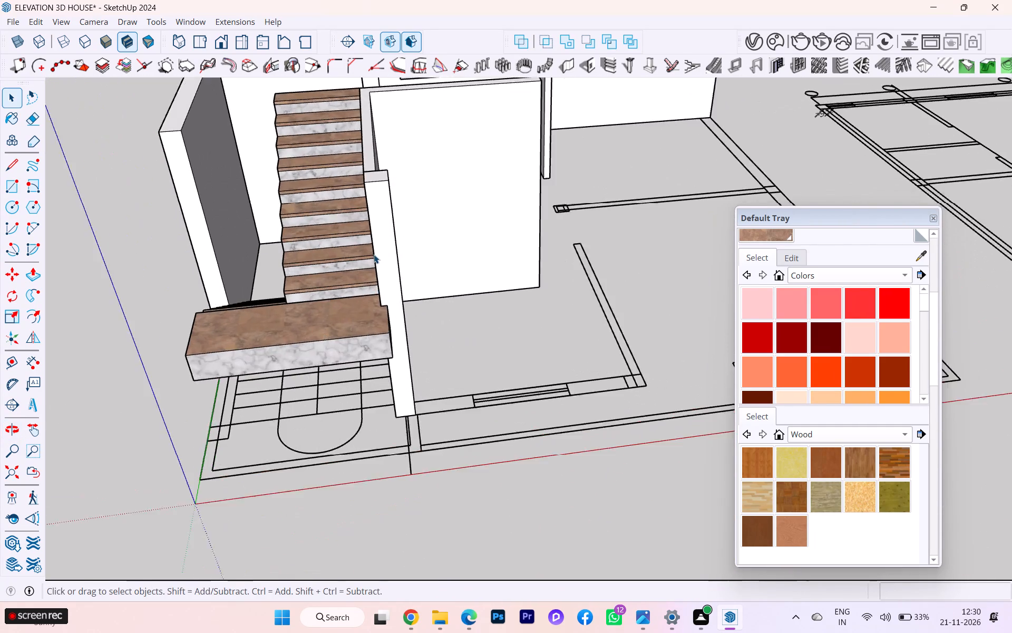
pyautogui.scroll(11, 374, 254)
pyautogui.scroll(-5, 370, 257)
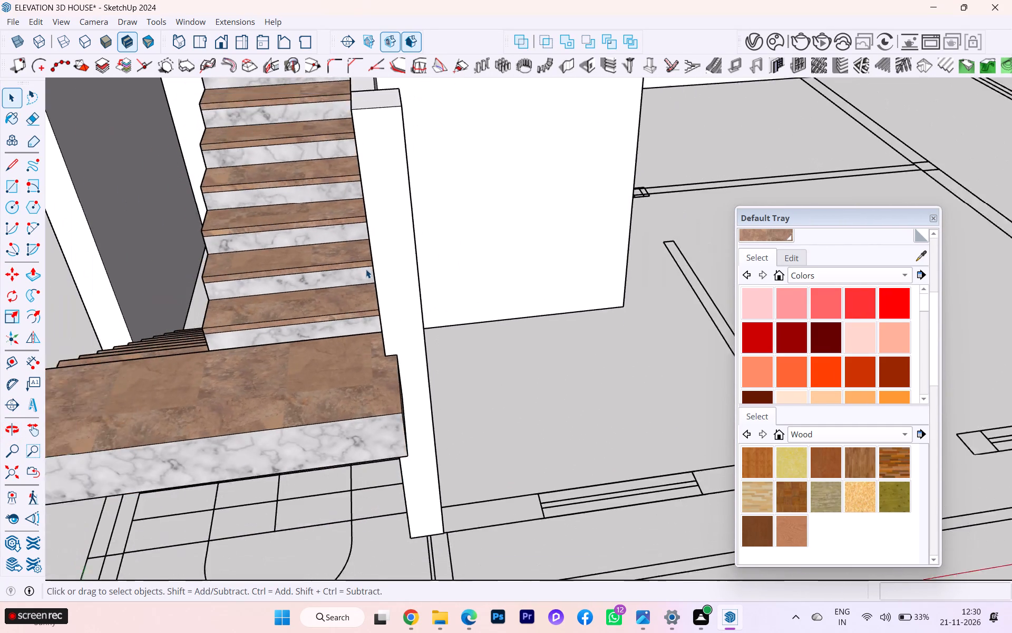
pyautogui.scroll(-6, 366, 269)
pyautogui.scroll(3, 315, 310)
pyautogui.scroll(-4, 325, 304)
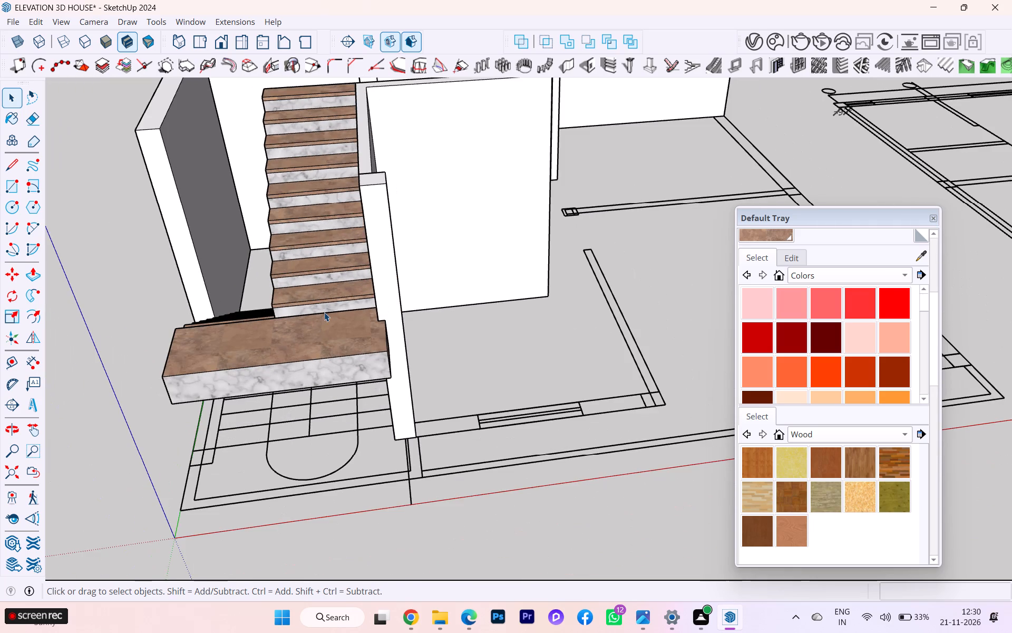
pyautogui.scroll(6, 278, 277)
pyautogui.scroll(-1, 278, 280)
pyautogui.moveTo(280, 283); pyautogui.dragTo(279, 335, button='middle')
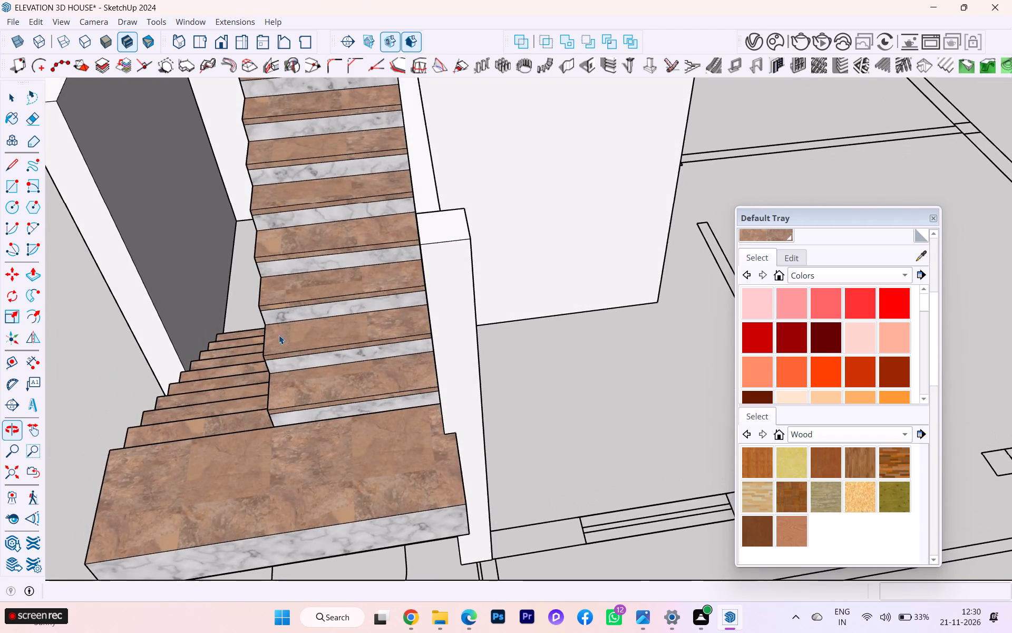
pyautogui.moveTo(279, 335); pyautogui.dragTo(279, 336, button='middle')
pyautogui.scroll(-11, 366, 270)
pyautogui.scroll(1, 359, 314)
pyautogui.scroll(-1, 359, 314)
pyautogui.scroll(6, 359, 314)
pyautogui.scroll(-2, 378, 293)
# Draw a rectangle about 8' 7" by 9" over the plan's windowed wall strip, from the corner column's base to the room's next corner.
pyautogui.moveTo(390, 328); pyautogui.dragTo(195, 323, button='middle')
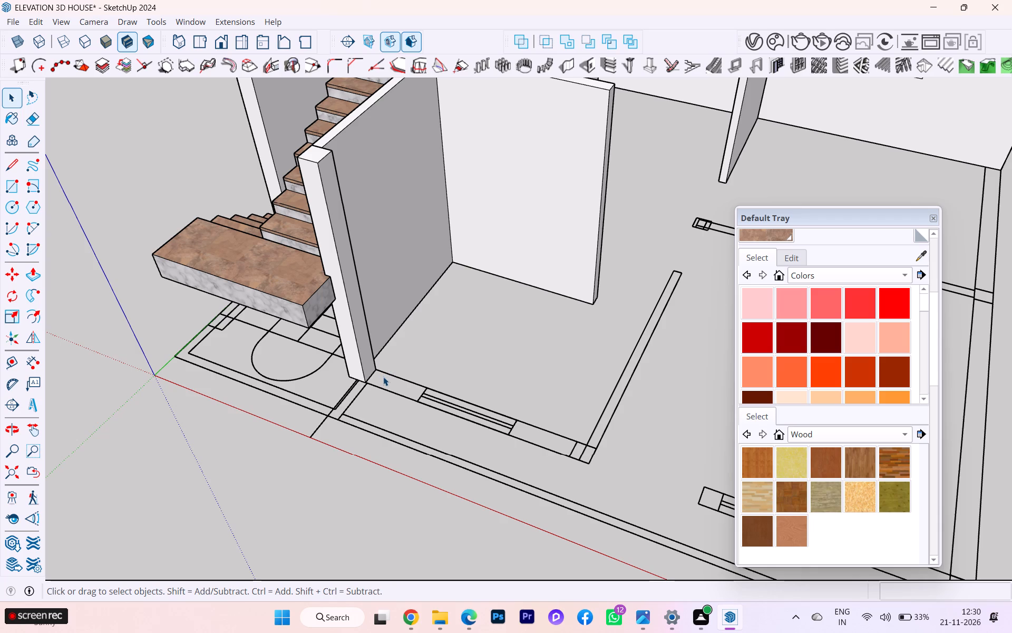
pyautogui.press('r')
pyautogui.press('Return')
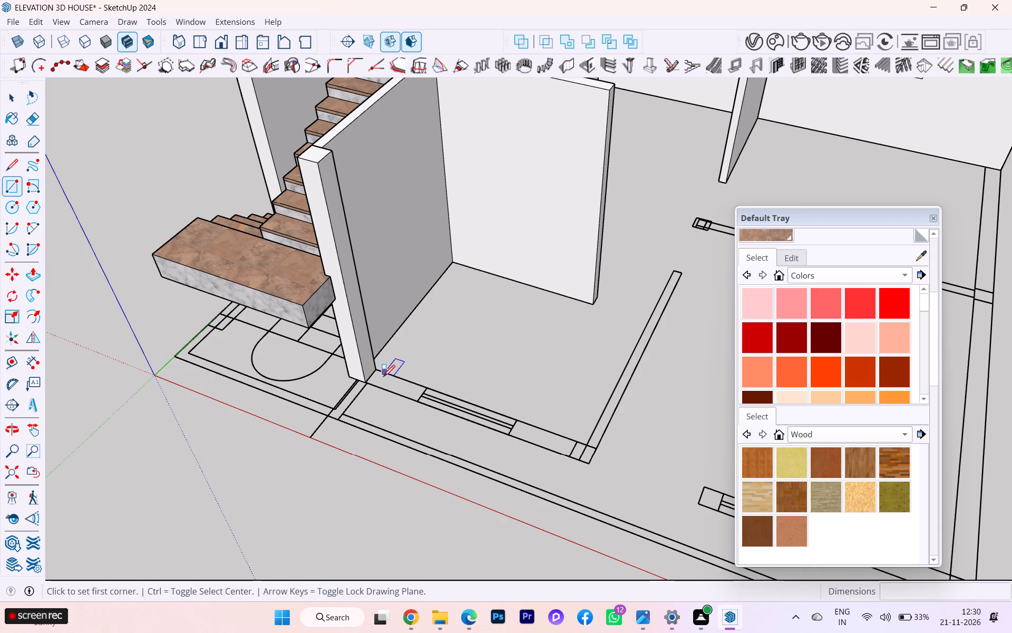
pyautogui.scroll(4, 383, 377)
pyautogui.scroll(-2, 372, 387)
pyautogui.scroll(3, 372, 387)
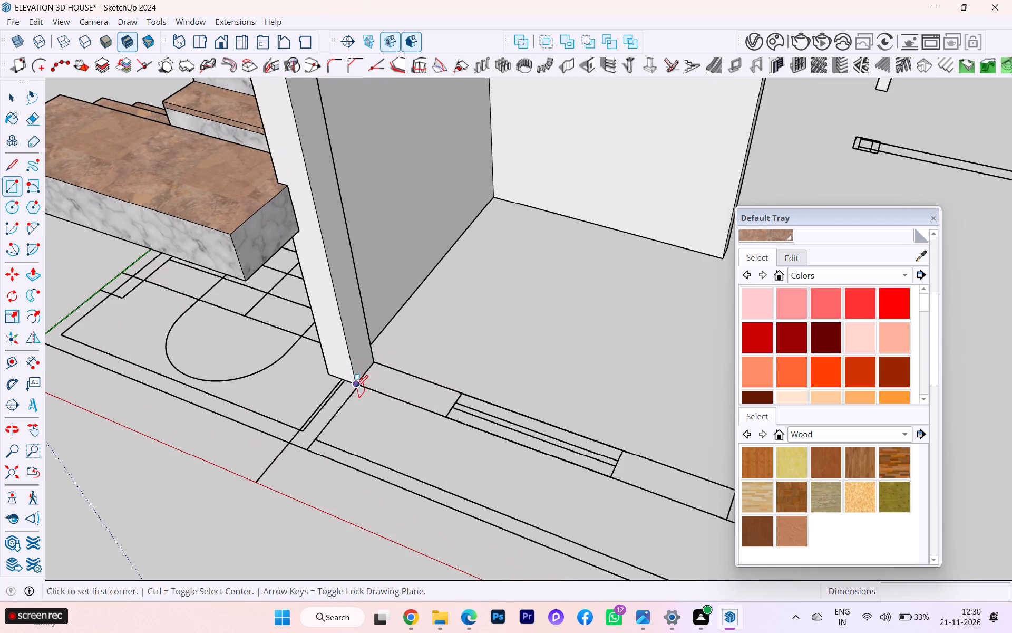
pyautogui.click(356, 387)
pyautogui.scroll(-3, 493, 404)
pyautogui.scroll(1, 435, 400)
pyautogui.scroll(-7, 433, 400)
pyautogui.scroll(4, 467, 429)
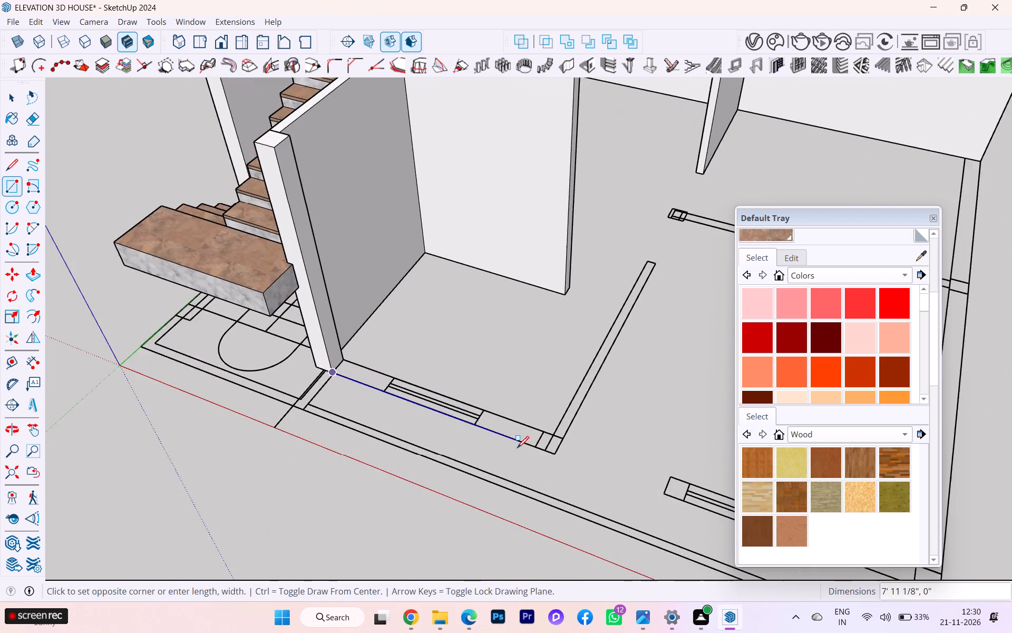
pyautogui.scroll(4, 517, 448)
pyautogui.scroll(-1, 524, 446)
pyautogui.scroll(5, 531, 439)
pyautogui.click(566, 421)
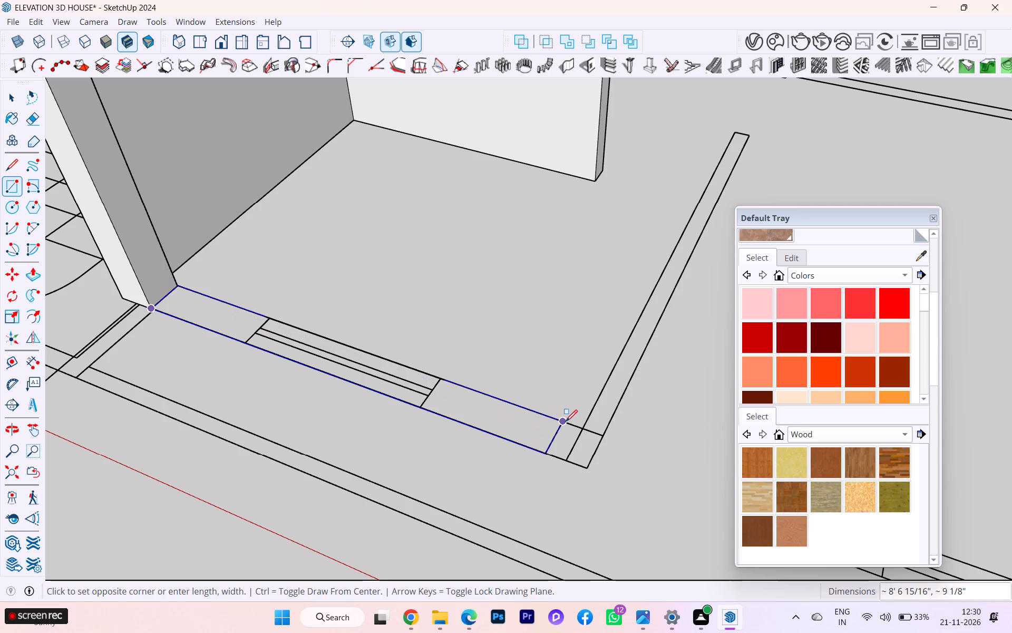
pyautogui.click(7, 103)
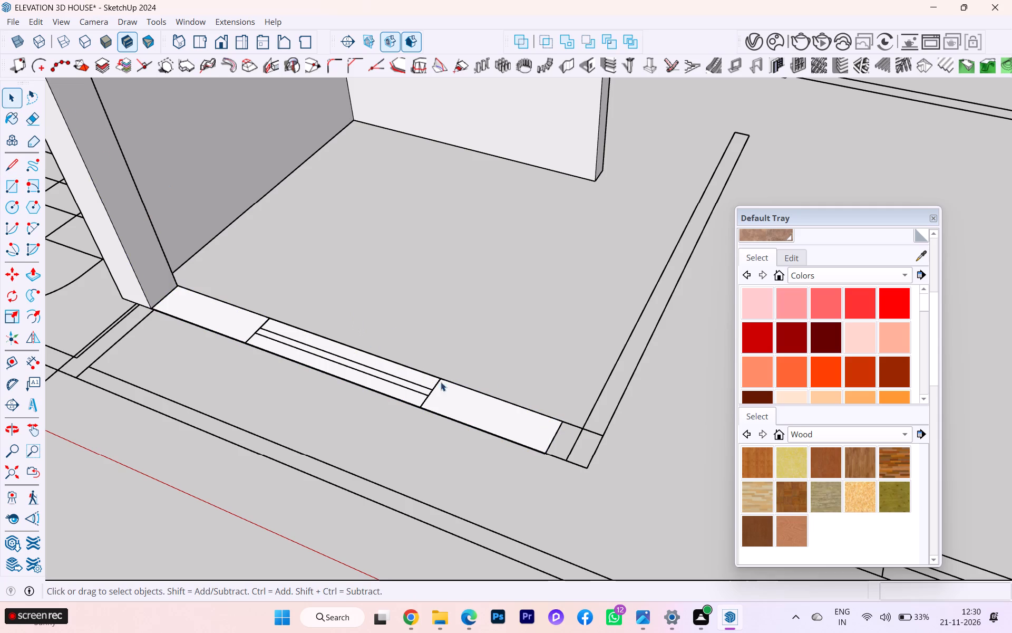
# Extrude the wall strip's face up 10 feet, level with the corner column's top.
pyautogui.click(460, 397)
pyautogui.press('p')
pyautogui.press('Return')
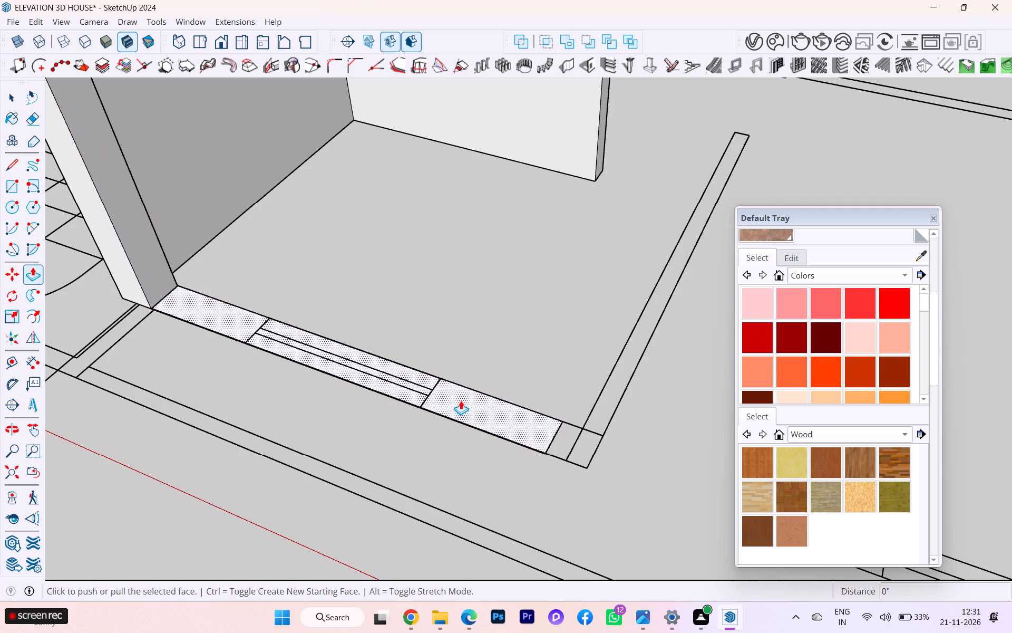
pyautogui.click(462, 402)
pyautogui.scroll(-3, 427, 348)
pyautogui.scroll(2, 427, 355)
pyautogui.scroll(-8, 427, 358)
pyautogui.scroll(2, 420, 363)
pyautogui.scroll(-1, 417, 361)
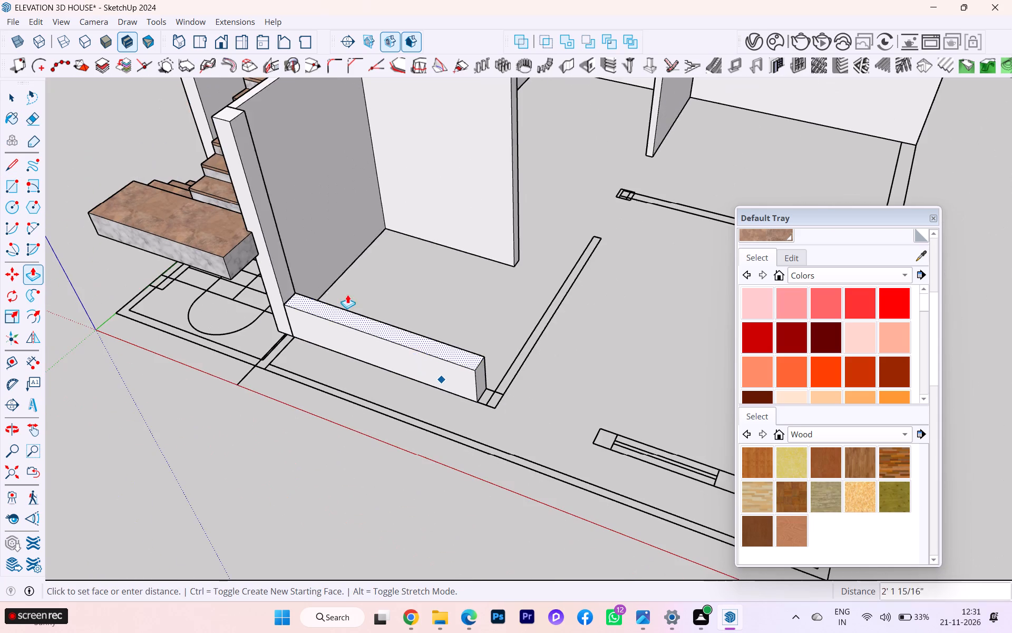
pyautogui.click(220, 119)
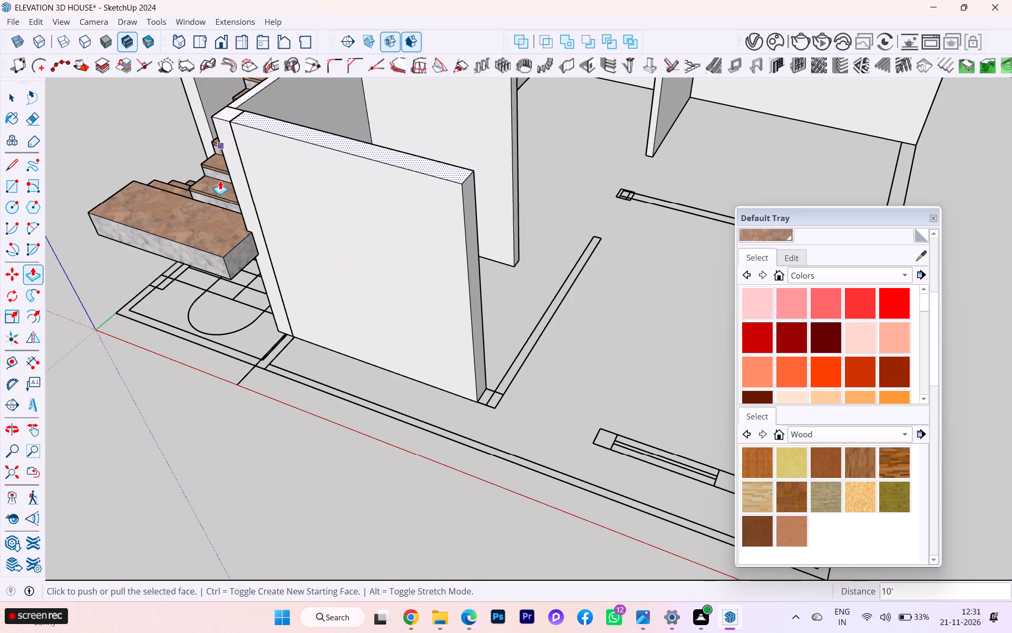
pyautogui.click(12, 98)
pyautogui.click(196, 393)
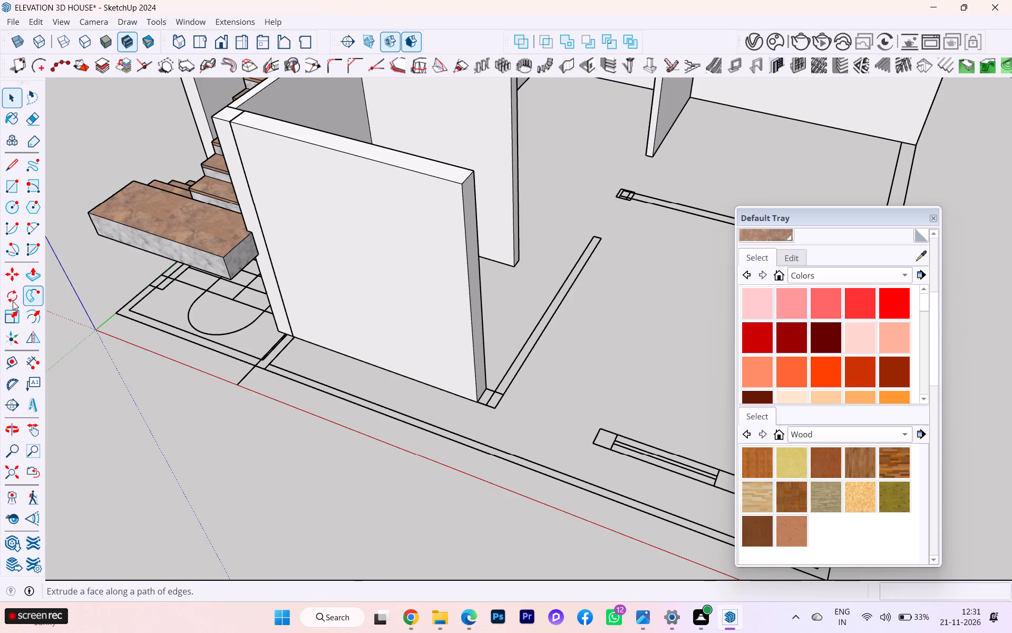
# Draw a 9" by 9" square on the plan corner at the new wall's far end for the next column.
pyautogui.click(7, 180)
pyautogui.scroll(1, 539, 380)
pyautogui.scroll(-1, 539, 381)
pyautogui.scroll(8, 539, 382)
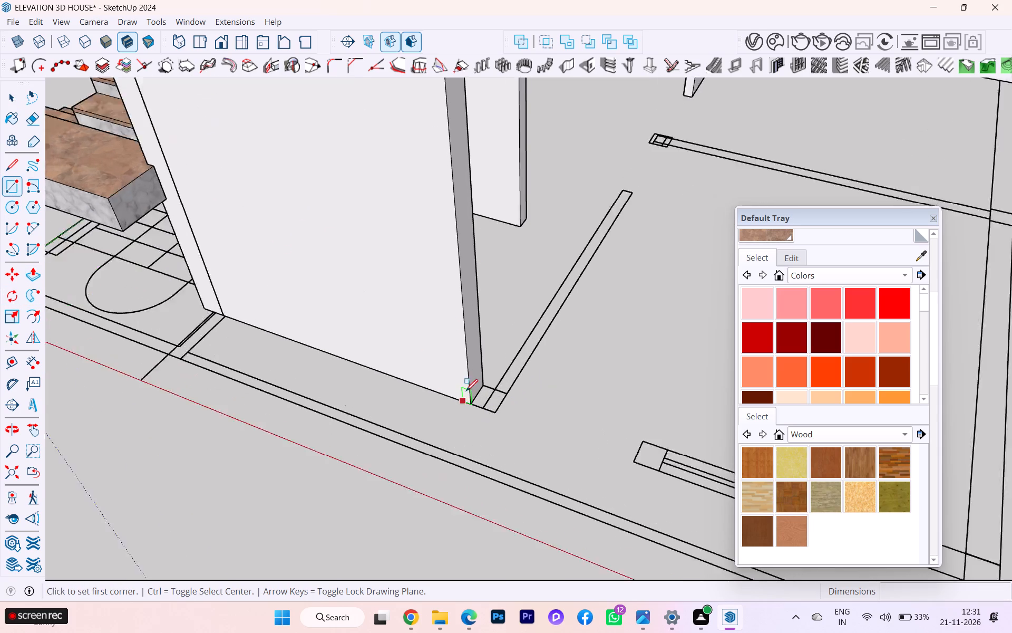
pyautogui.scroll(11, 466, 391)
pyautogui.click(507, 370)
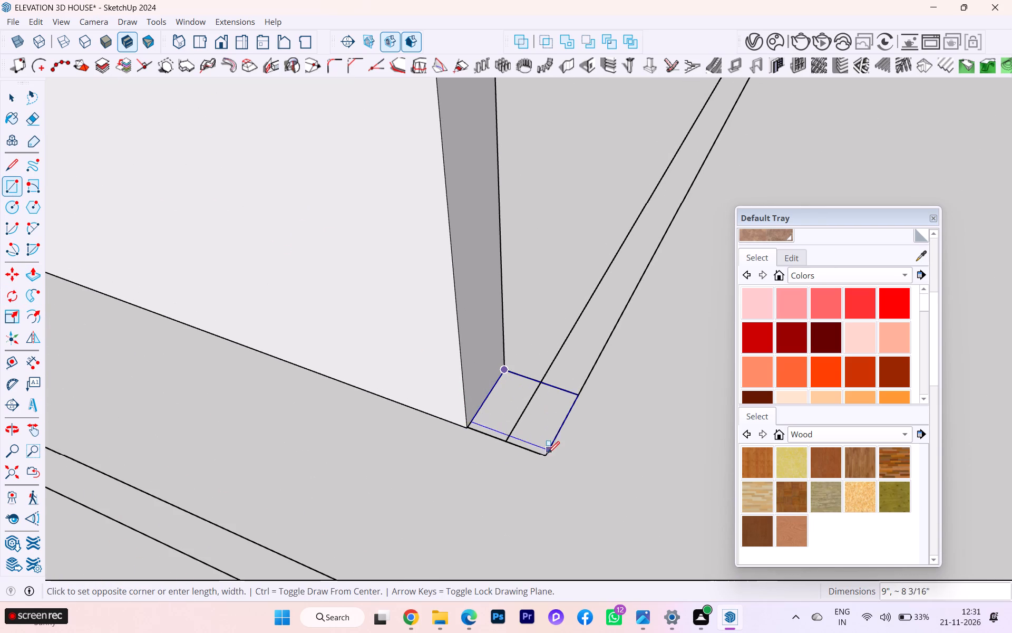
pyautogui.click(548, 454)
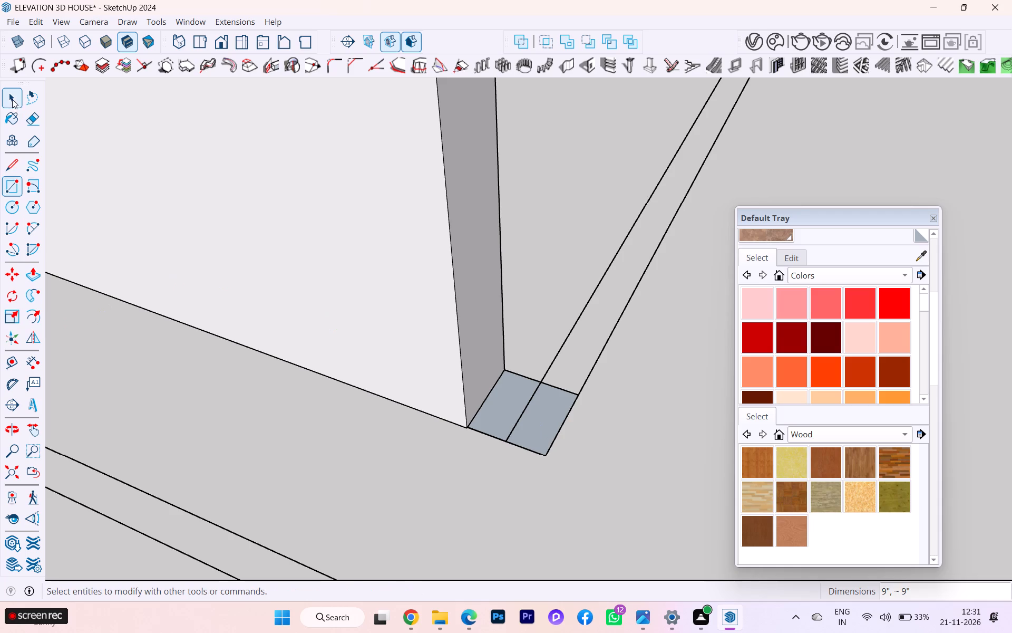
# Reverse the face of the 9" by 9" column square at the new wall's far end.
pyautogui.click(14, 102)
pyautogui.click(519, 412)
pyautogui.click(545, 413)
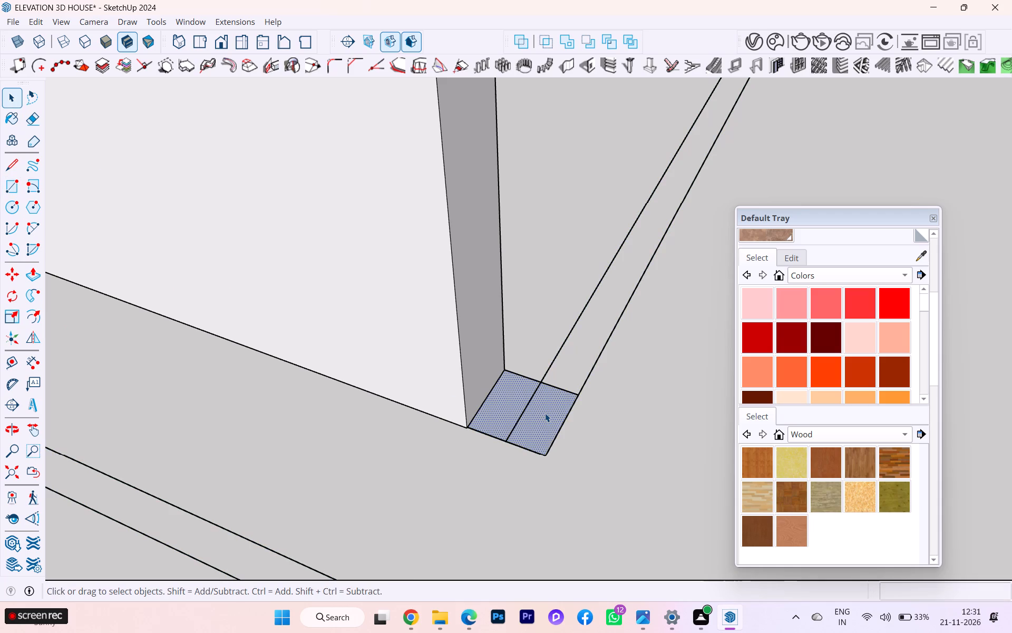
pyautogui.rightClick(545, 413)
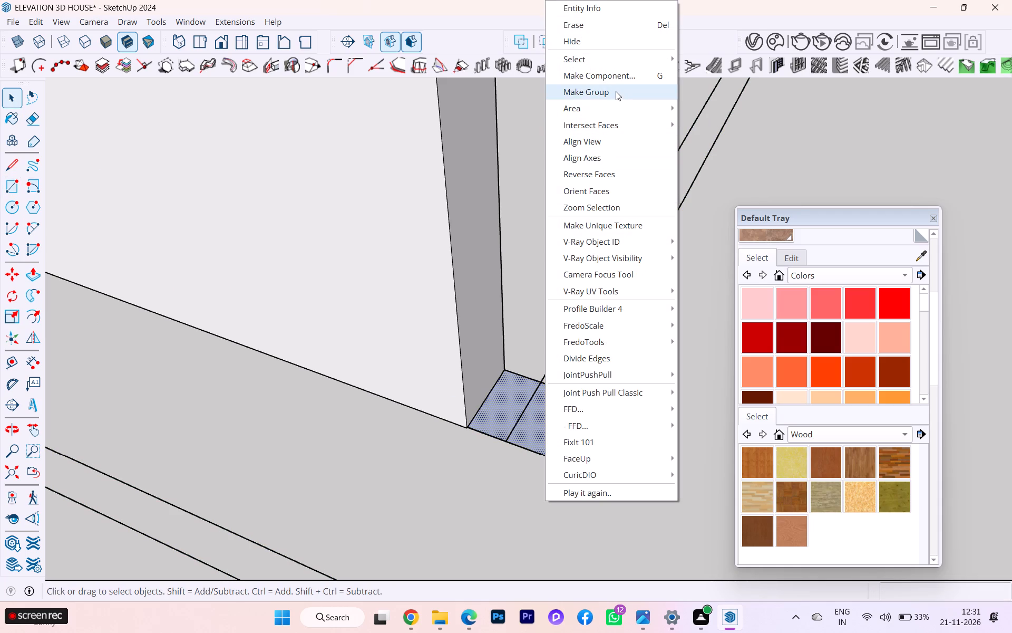
pyautogui.click(614, 179)
# Extrude the column square up 10 feet, level with the top of the adjoining wall.
pyautogui.click(530, 433)
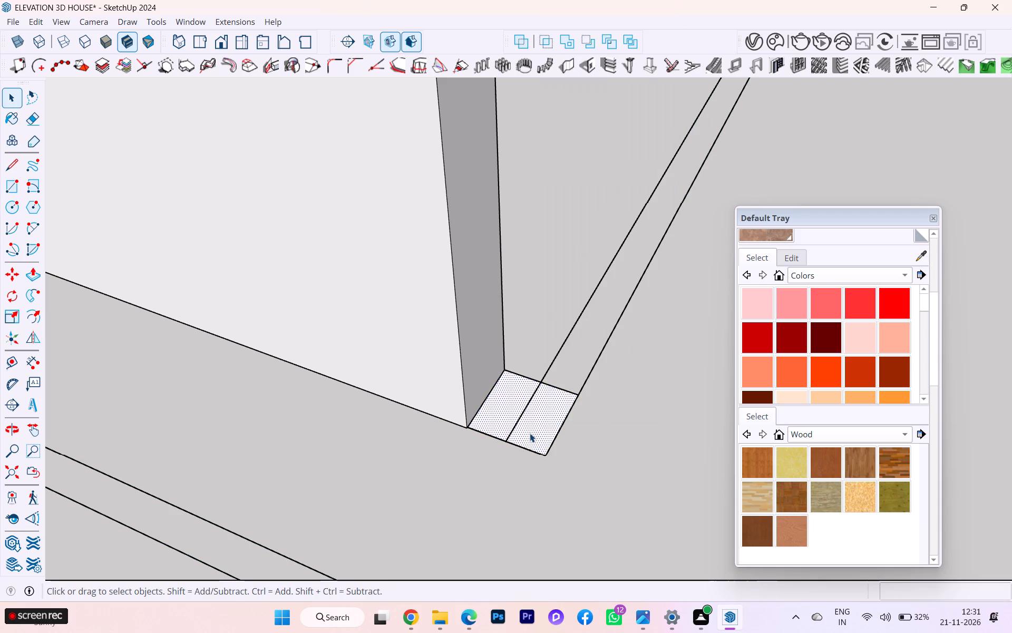
pyautogui.press('p')
pyautogui.press('Return')
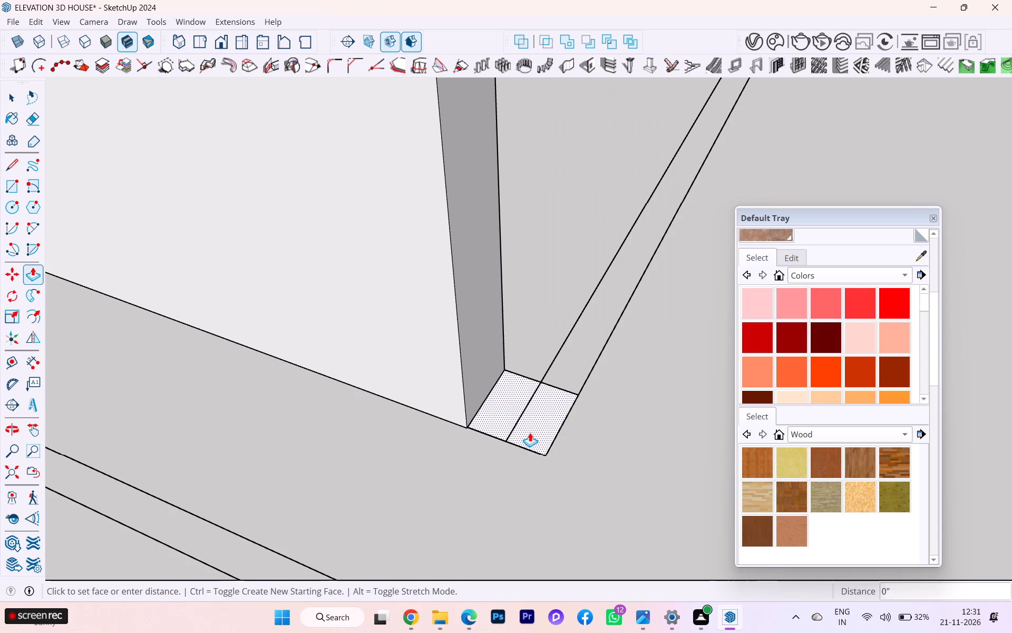
pyautogui.click(530, 433)
pyautogui.scroll(-6, 544, 397)
pyautogui.scroll(-3, 557, 457)
pyautogui.scroll(2, 557, 462)
pyautogui.scroll(-2, 557, 463)
pyautogui.scroll(3, 588, 552)
pyautogui.scroll(-5, 589, 553)
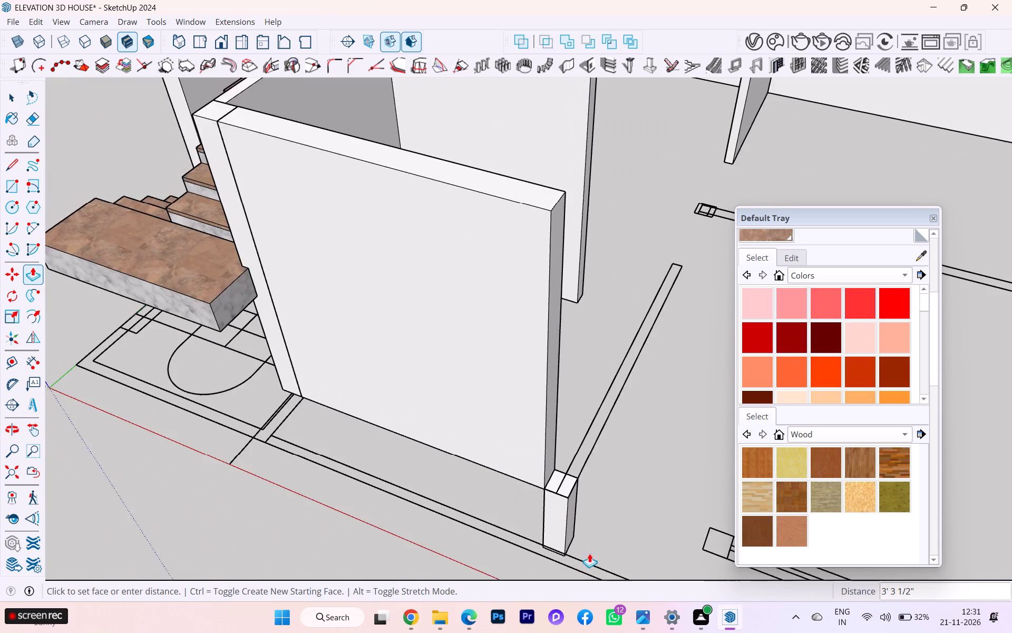
pyautogui.scroll(-4, 589, 553)
pyautogui.scroll(6, 575, 526)
pyautogui.scroll(-1, 575, 525)
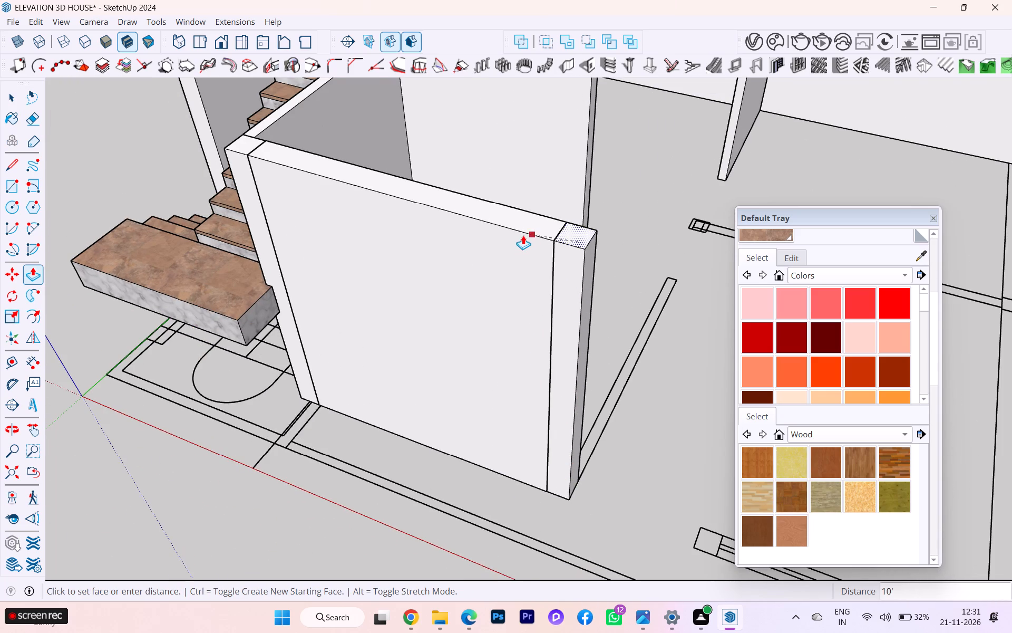
pyautogui.click(515, 234)
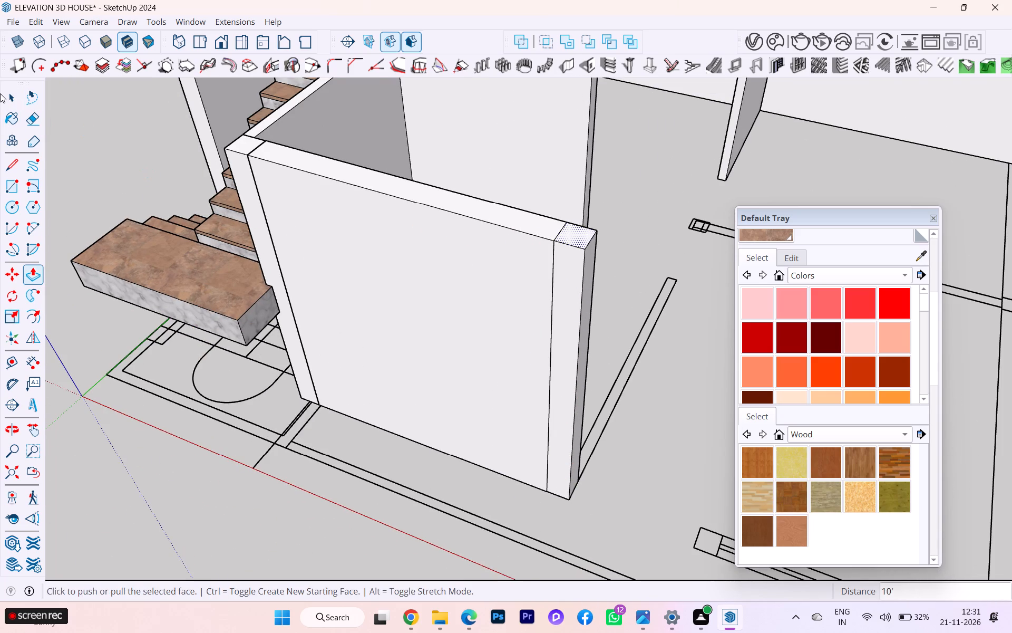
pyautogui.click(0, 93)
pyautogui.click(3, 101)
pyautogui.click(93, 456)
# Draw a rectangle about 4 1/2" by 10' 8" over the plan's thin wall strip, from the new column's base to the strip's far end.
pyautogui.scroll(-3, 281, 369)
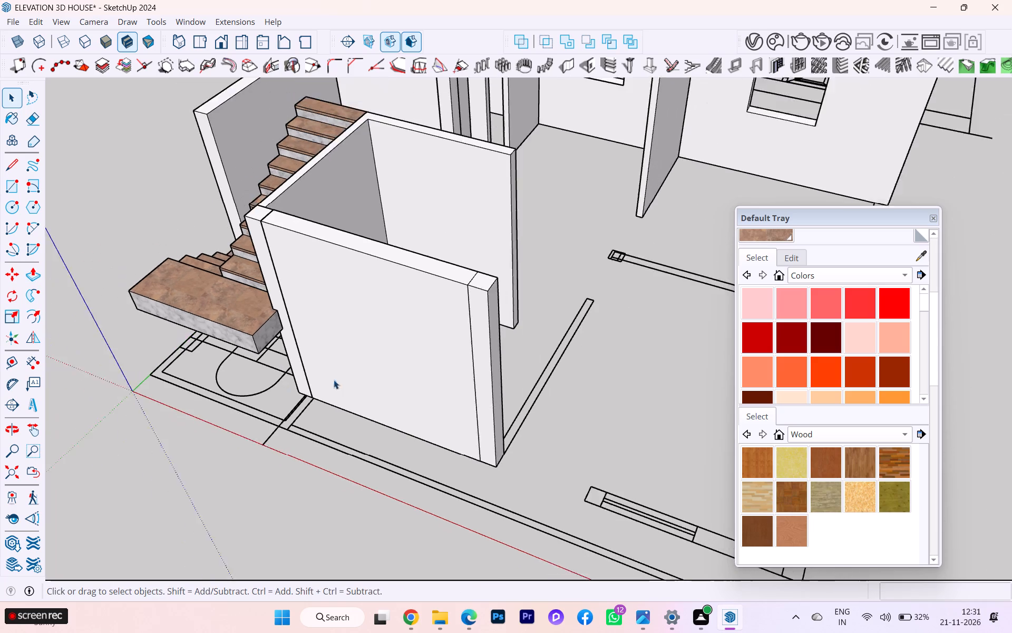
pyautogui.scroll(-2, 334, 380)
pyautogui.scroll(1, 417, 379)
pyautogui.scroll(-2, 397, 380)
pyautogui.moveTo(401, 385); pyautogui.dragTo(290, 416, button='middle')
pyautogui.scroll(4, 452, 350)
pyautogui.moveTo(460, 372); pyautogui.dragTo(364, 410, button='middle')
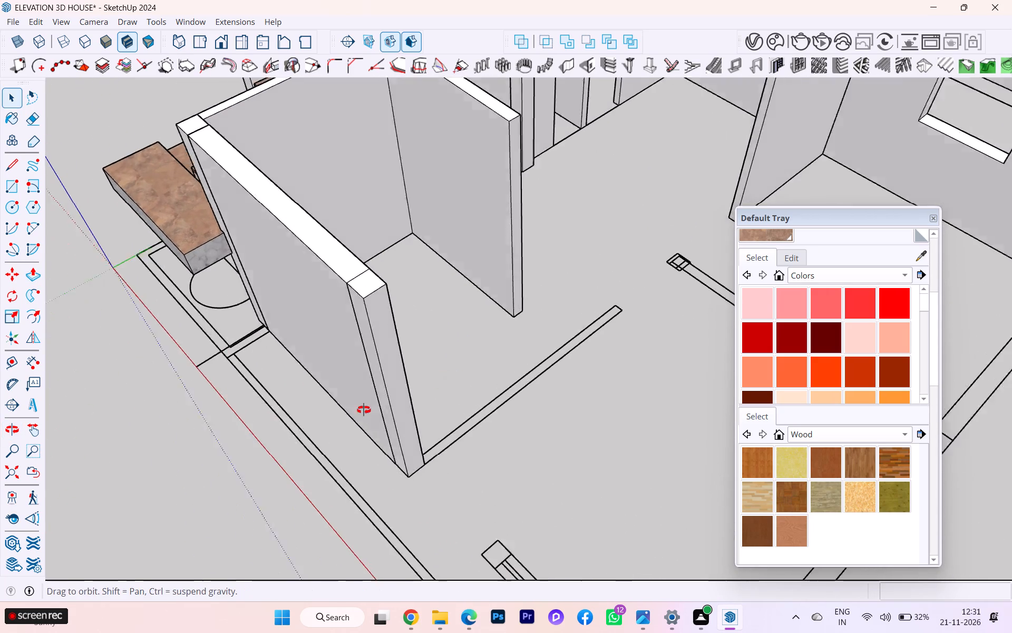
pyautogui.moveTo(364, 410); pyautogui.dragTo(276, 435, button='middle')
pyautogui.scroll(4, 375, 376)
pyautogui.scroll(-2, 391, 382)
pyautogui.moveTo(314, 404); pyautogui.dragTo(190, 443, button='middle')
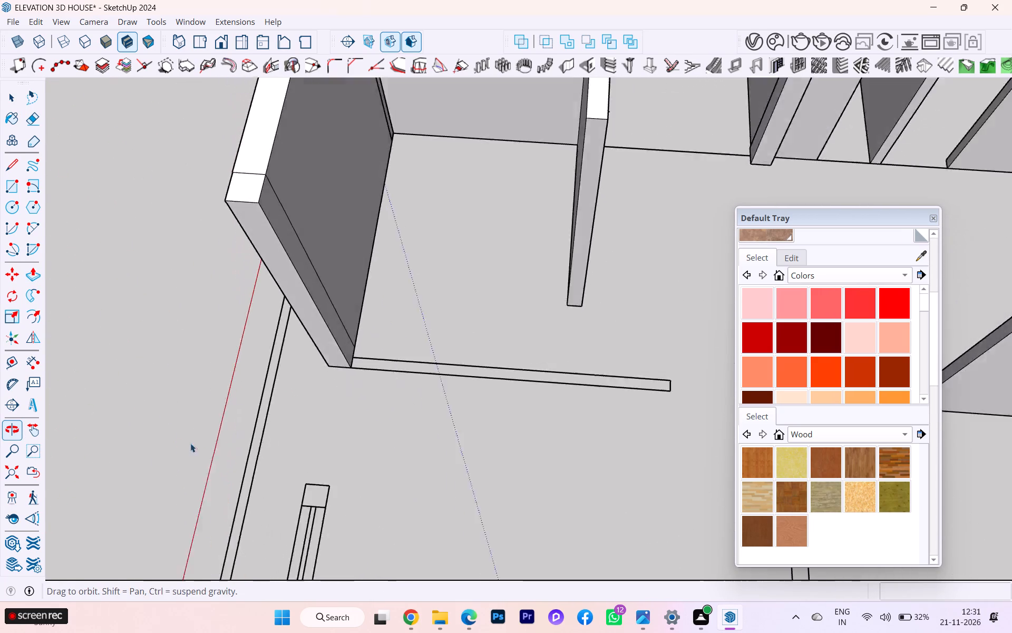
pyautogui.moveTo(190, 443); pyautogui.dragTo(187, 444, button='middle')
pyautogui.scroll(5, 385, 368)
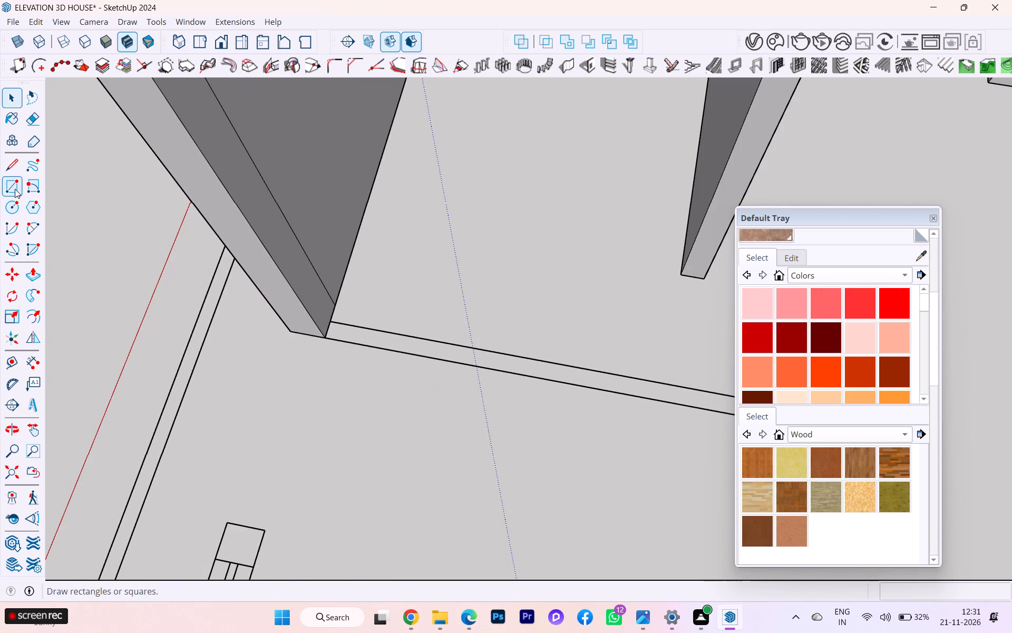
pyautogui.click(15, 189)
pyautogui.scroll(15, 360, 335)
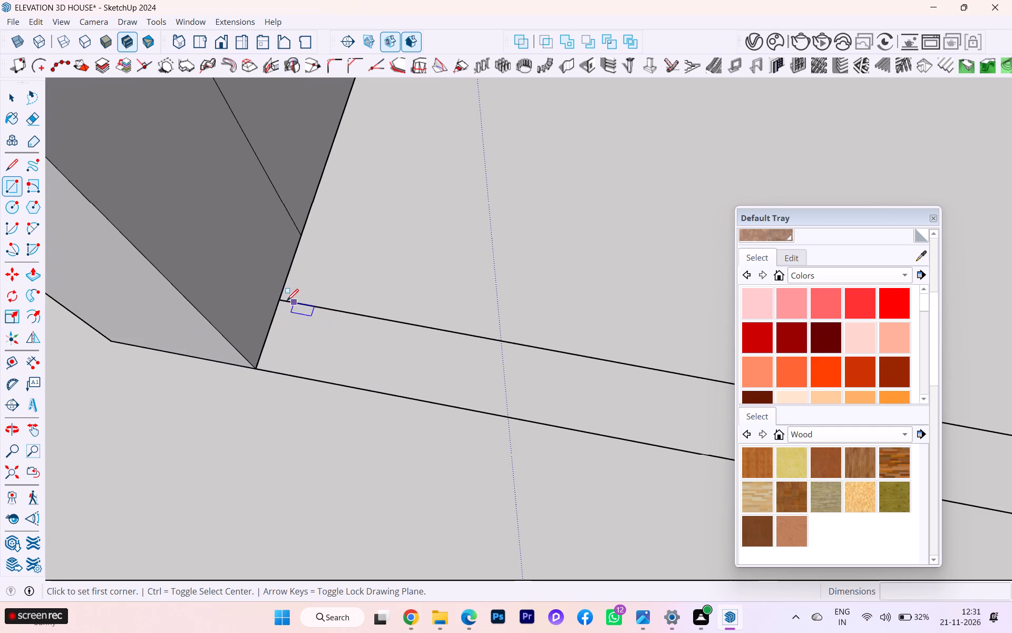
pyautogui.click(280, 298)
pyautogui.scroll(-7, 368, 325)
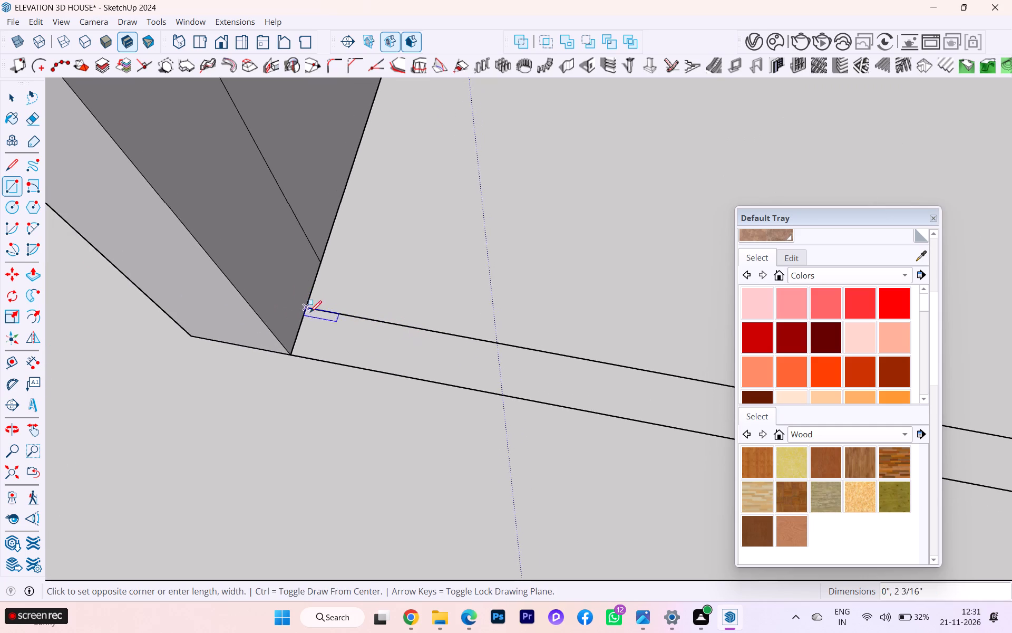
pyautogui.scroll(-2, 301, 311)
pyautogui.scroll(1, 299, 311)
pyautogui.scroll(-2, 299, 311)
pyautogui.scroll(1, 296, 313)
pyautogui.scroll(-5, 295, 314)
pyautogui.scroll(2, 298, 324)
pyautogui.scroll(-12, 298, 324)
pyautogui.scroll(-2, 358, 345)
pyautogui.scroll(1, 345, 346)
pyautogui.scroll(-2, 337, 346)
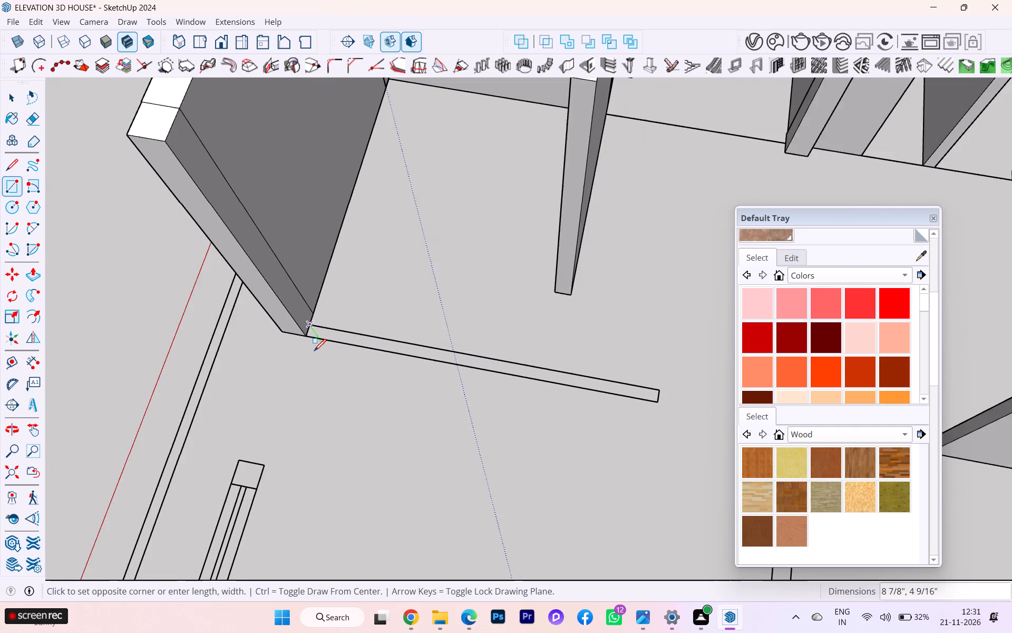
pyautogui.scroll(-4, 314, 351)
pyautogui.scroll(8, 528, 370)
pyautogui.click(576, 394)
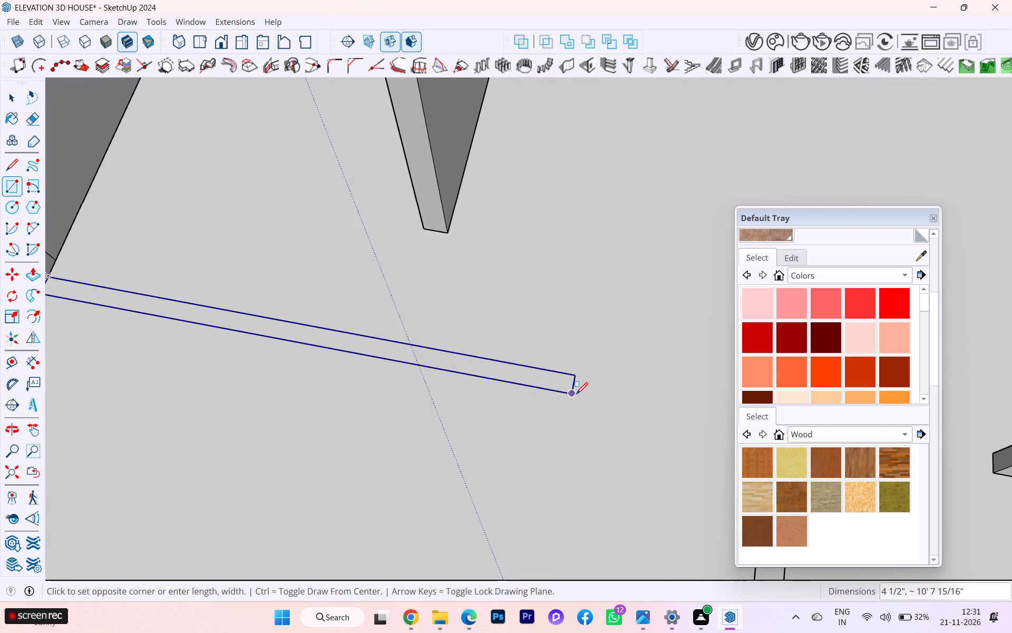
# Extrude the thin wall strip's face up 10 feet, level with the new column's top.
pyautogui.scroll(-2, 592, 386)
pyautogui.scroll(1, 596, 388)
pyautogui.scroll(-2, 598, 388)
pyautogui.scroll(-3, 275, 296)
pyautogui.scroll(9, 245, 312)
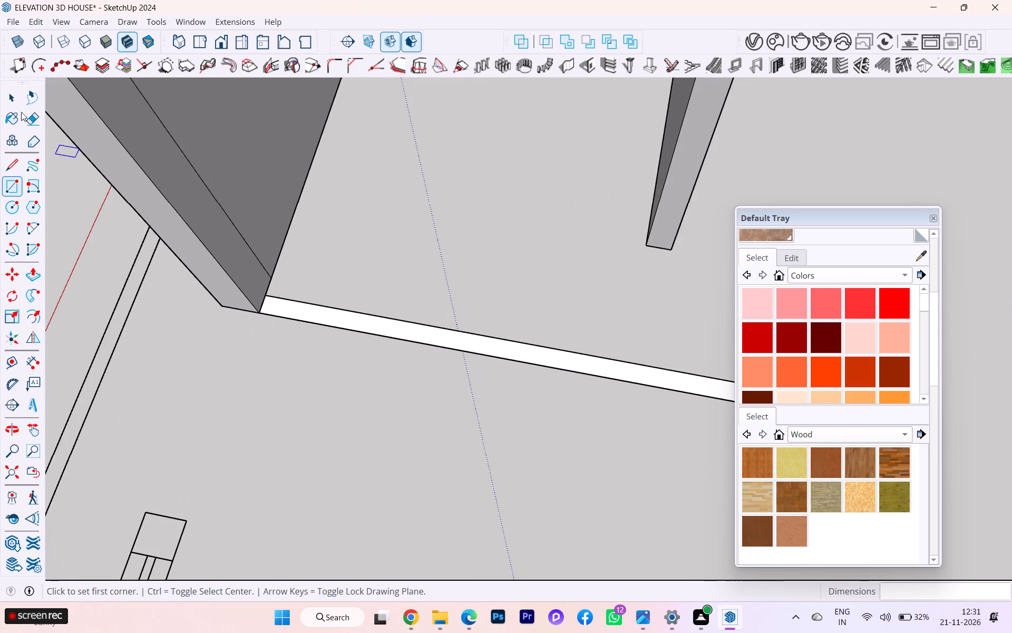
pyautogui.click(7, 92)
pyautogui.click(359, 325)
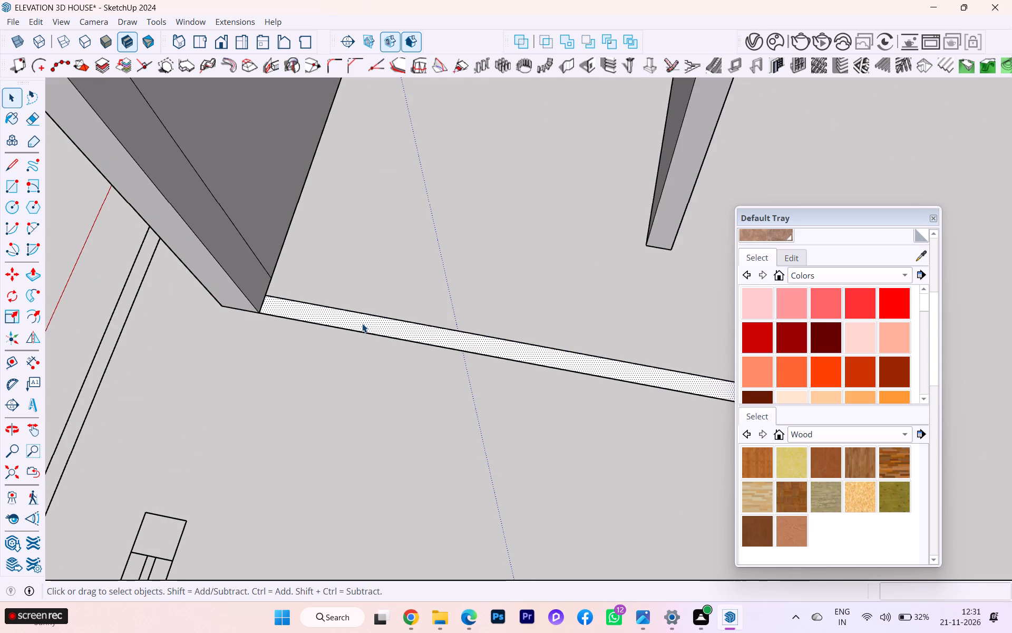
pyautogui.press('p')
pyautogui.press('Return')
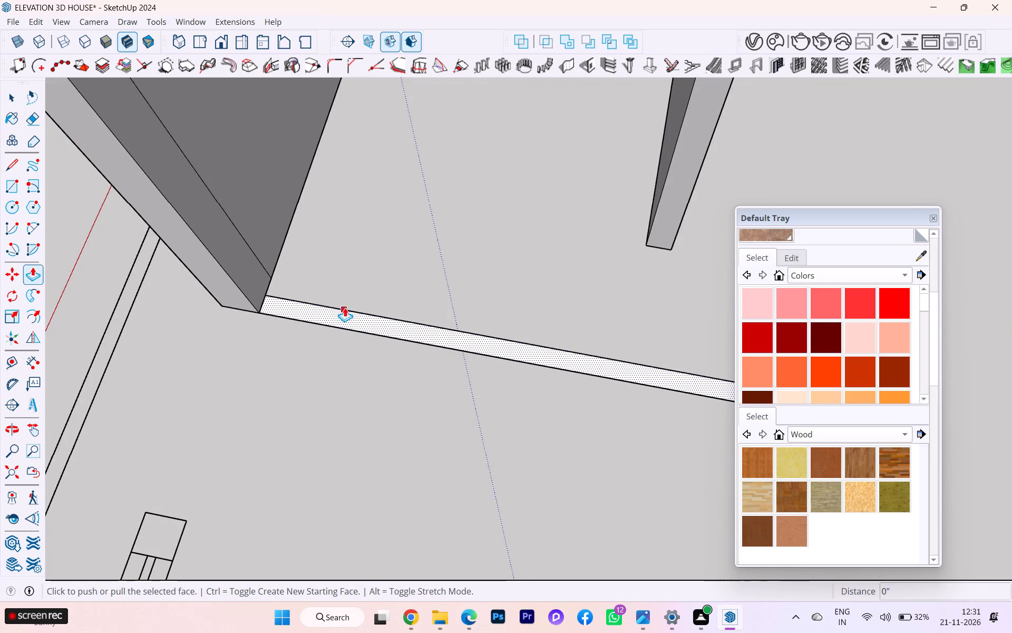
pyautogui.click(345, 308)
pyautogui.scroll(1, 332, 251)
pyautogui.scroll(-2, 332, 256)
pyautogui.scroll(4, 331, 263)
pyautogui.scroll(-3, 331, 264)
pyautogui.scroll(1, 349, 283)
pyautogui.scroll(-10, 350, 284)
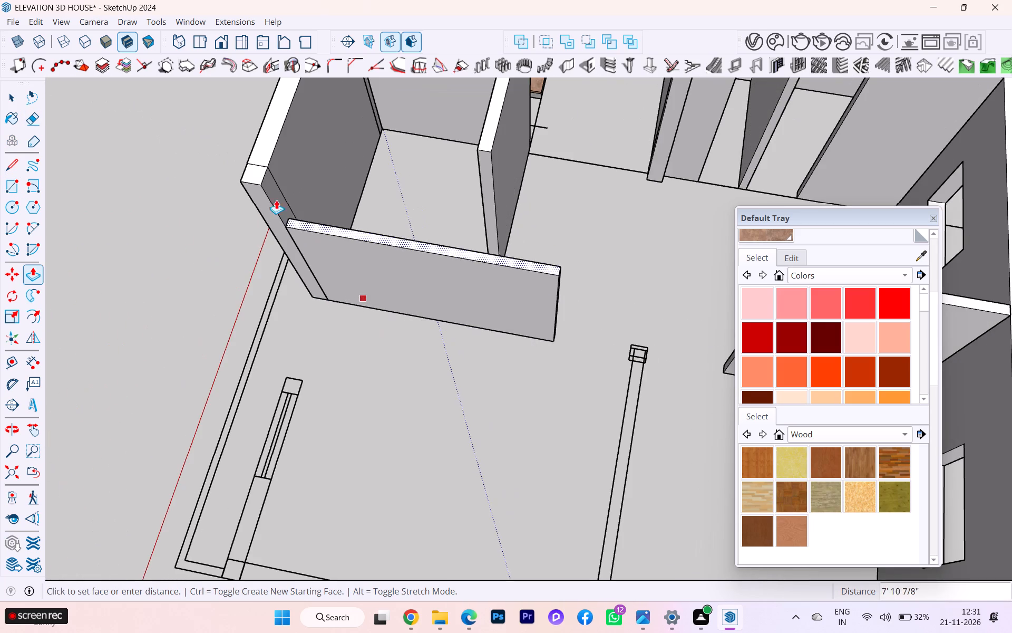
pyautogui.click(250, 185)
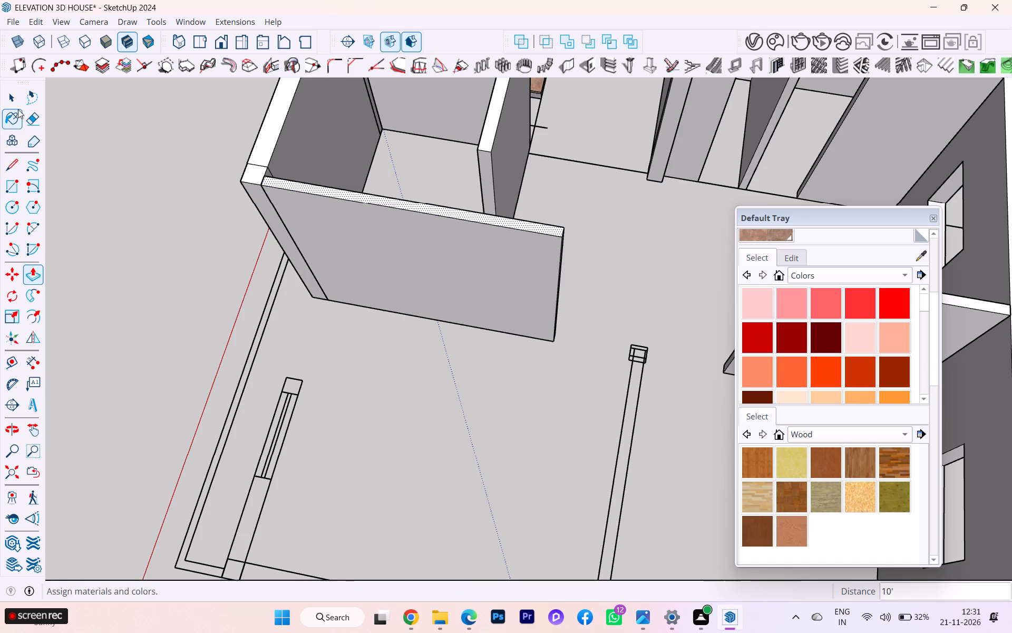
pyautogui.click(13, 98)
pyautogui.click(169, 175)
# Examine the raised rooms and the remaining unbuilt plan strips from several angles.
pyautogui.scroll(-2, 186, 190)
pyautogui.moveTo(188, 194); pyautogui.dragTo(449, 67, button='middle')
pyautogui.scroll(-1, 374, 179)
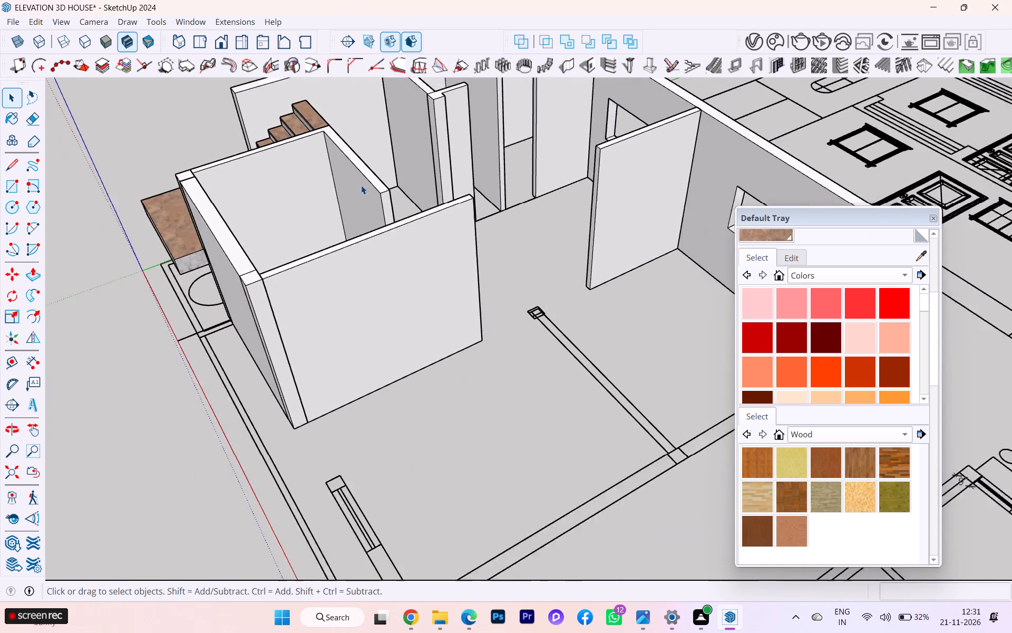
pyautogui.scroll(-2, 361, 185)
pyautogui.scroll(-1, 334, 248)
pyautogui.scroll(1, 334, 248)
pyautogui.scroll(-1, 334, 250)
pyautogui.moveTo(360, 245); pyautogui.dragTo(425, 231, button='middle')
pyautogui.scroll(3, 495, 244)
pyautogui.scroll(-7, 577, 242)
pyautogui.scroll(5, 554, 178)
pyautogui.scroll(-4, 513, 205)
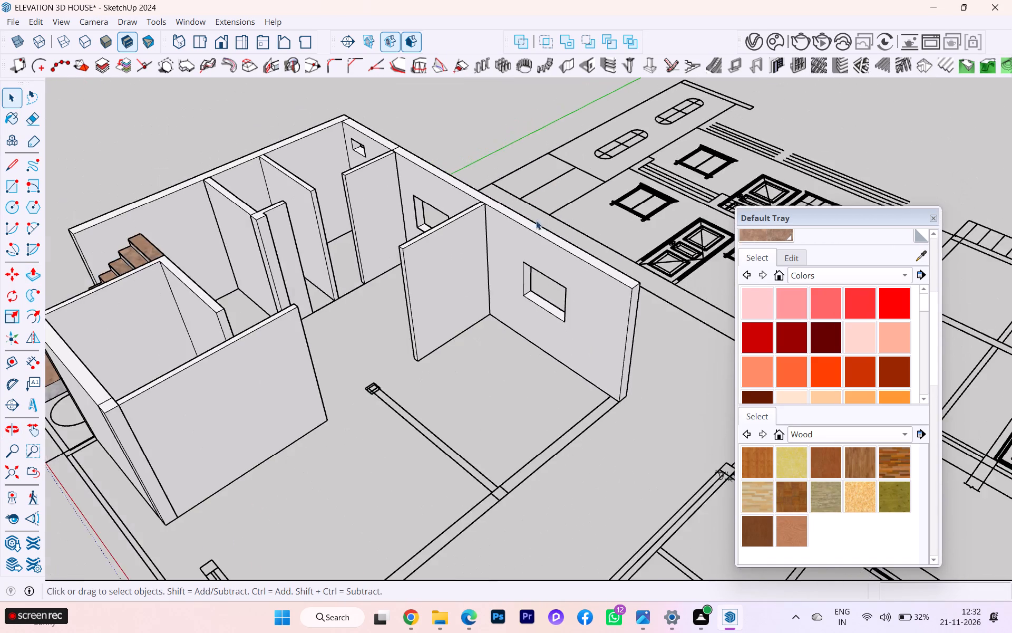
pyautogui.scroll(1, 300, 224)
pyautogui.scroll(-1, 289, 221)
pyautogui.scroll(2, 282, 212)
pyautogui.scroll(3, 257, 175)
pyautogui.scroll(-7, 267, 181)
pyautogui.scroll(-1, 448, 237)
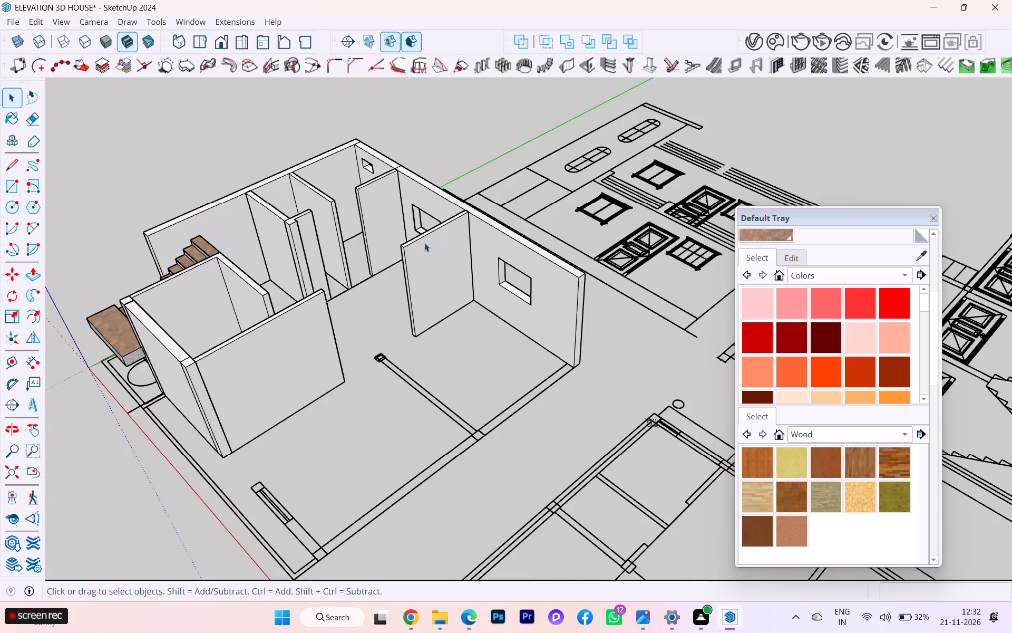
# Make the new 4 1/2" thick wall with all its connected faces and edges a group.
pyautogui.moveTo(379, 264); pyautogui.dragTo(245, 316, button='middle')
pyautogui.scroll(5, 222, 317)
pyautogui.click(226, 293)
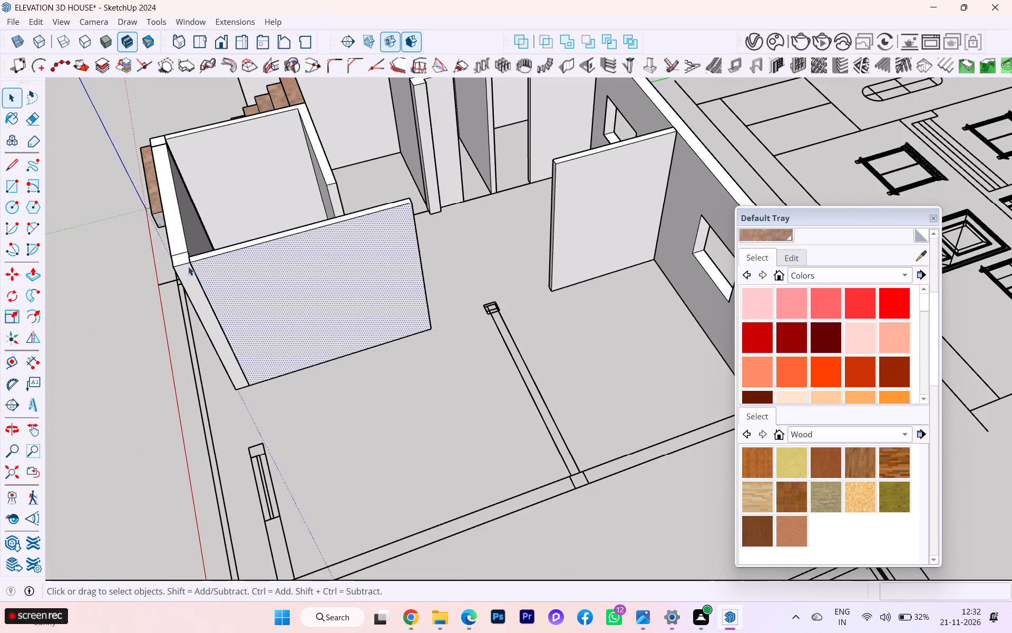
pyautogui.tripleClick(301, 274)
pyautogui.rightClick(300, 274)
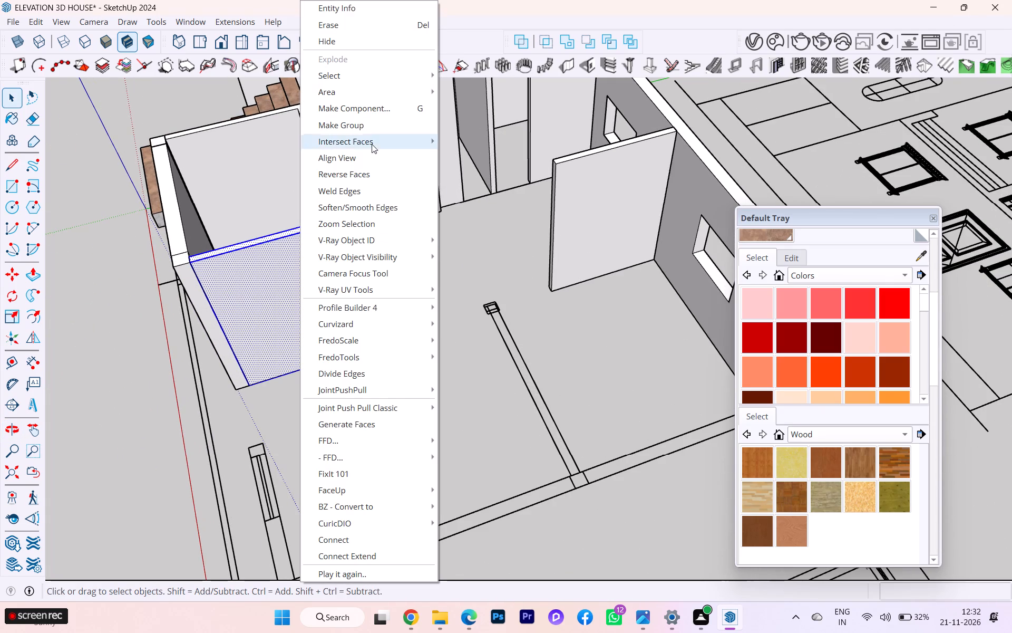
pyautogui.click(374, 129)
pyautogui.click(394, 425)
# Examine how the new walls, the corner columns and the staircase landing fit together over the plan.
pyautogui.scroll(2, 221, 249)
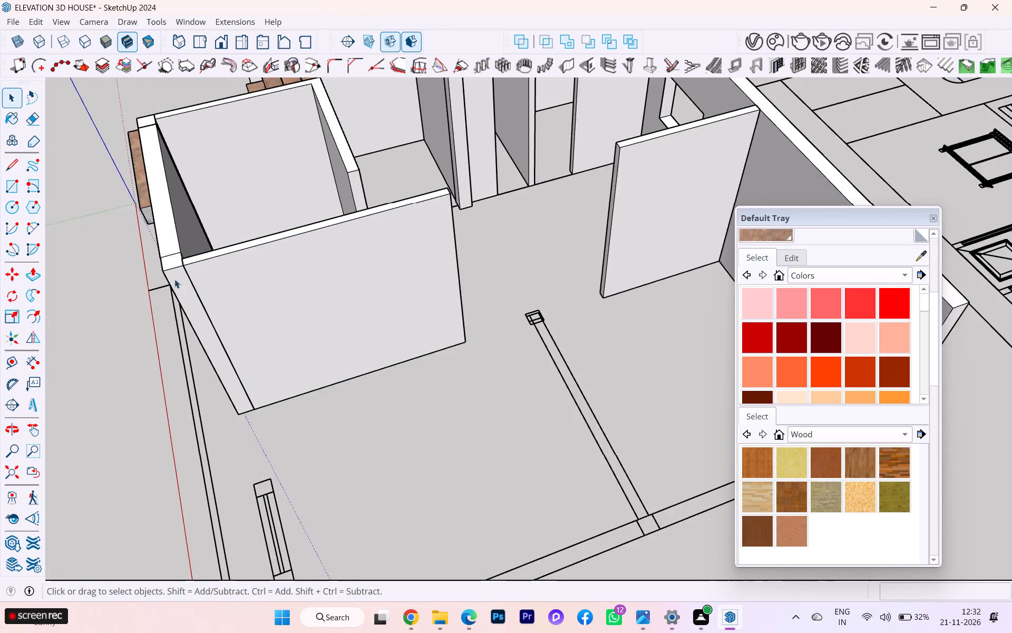
pyautogui.scroll(3, 156, 285)
pyautogui.scroll(-1, 187, 282)
pyautogui.moveTo(190, 284); pyautogui.dragTo(461, 251, button='middle')
pyautogui.scroll(-3, 486, 246)
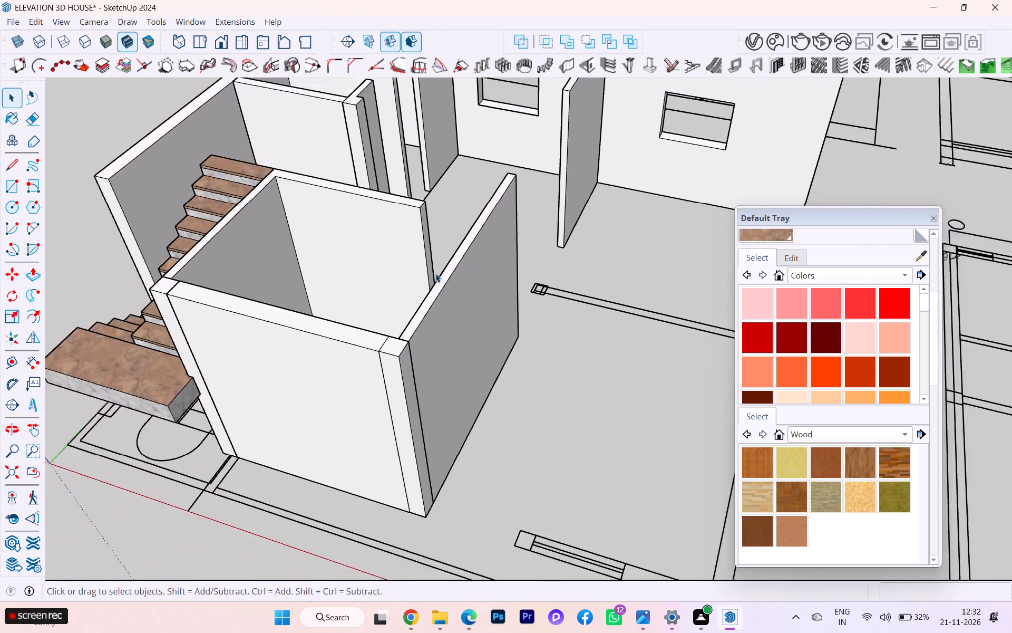
pyautogui.scroll(-2, 435, 273)
pyautogui.scroll(4, 188, 335)
pyautogui.scroll(3, 256, 404)
pyautogui.scroll(4, 309, 424)
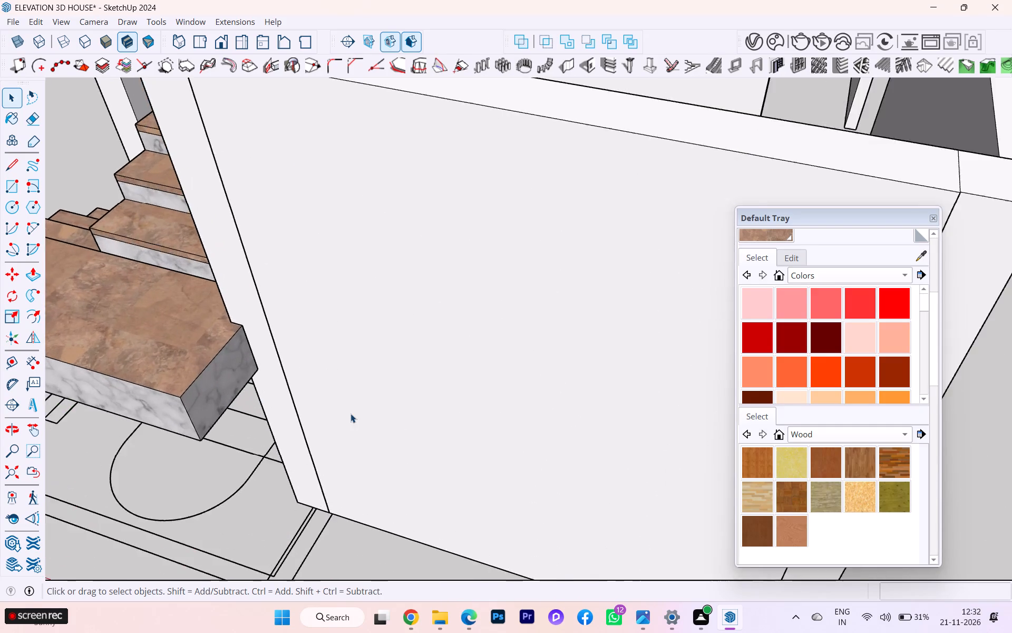
pyautogui.scroll(-5, 353, 414)
pyautogui.scroll(1, 353, 414)
pyautogui.scroll(-2, 353, 414)
pyautogui.scroll(-2, 427, 376)
pyautogui.scroll(1, 427, 376)
pyautogui.scroll(-1, 424, 380)
pyautogui.scroll(3, 424, 380)
pyautogui.scroll(-3, 424, 380)
pyautogui.scroll(1, 406, 382)
pyautogui.scroll(-1, 401, 383)
pyautogui.scroll(-5, 327, 381)
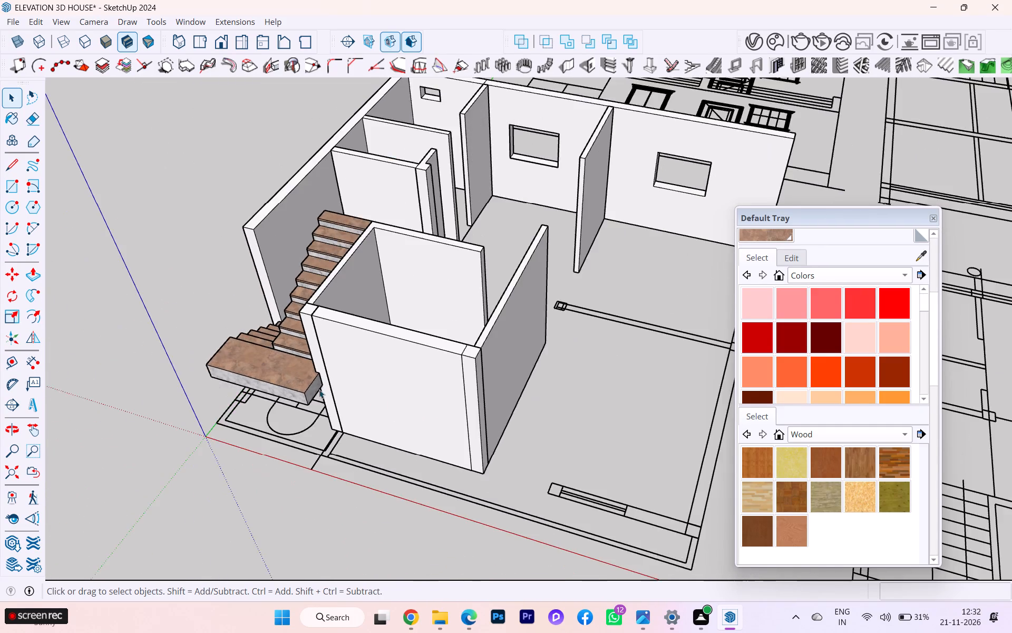
pyautogui.scroll(-3, 303, 389)
pyautogui.moveTo(297, 391); pyautogui.dragTo(611, 330, button='middle')
pyautogui.scroll(-3, 156, 327)
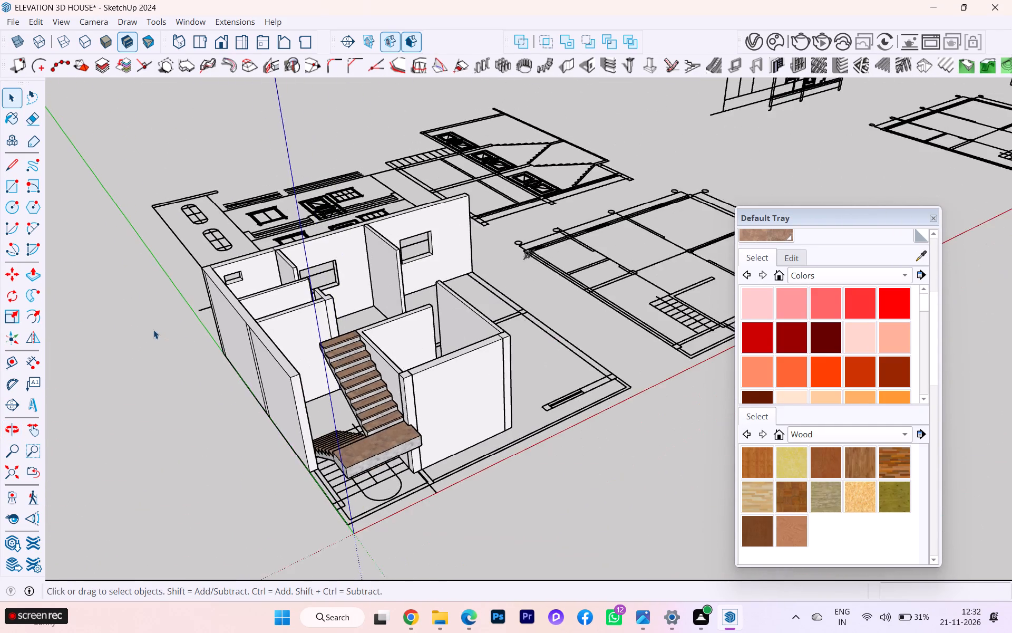
# Dimension the width of the outer wall strip's end on the plan, near the origin corner in front of the stair landing.
pyautogui.scroll(15, 330, 479)
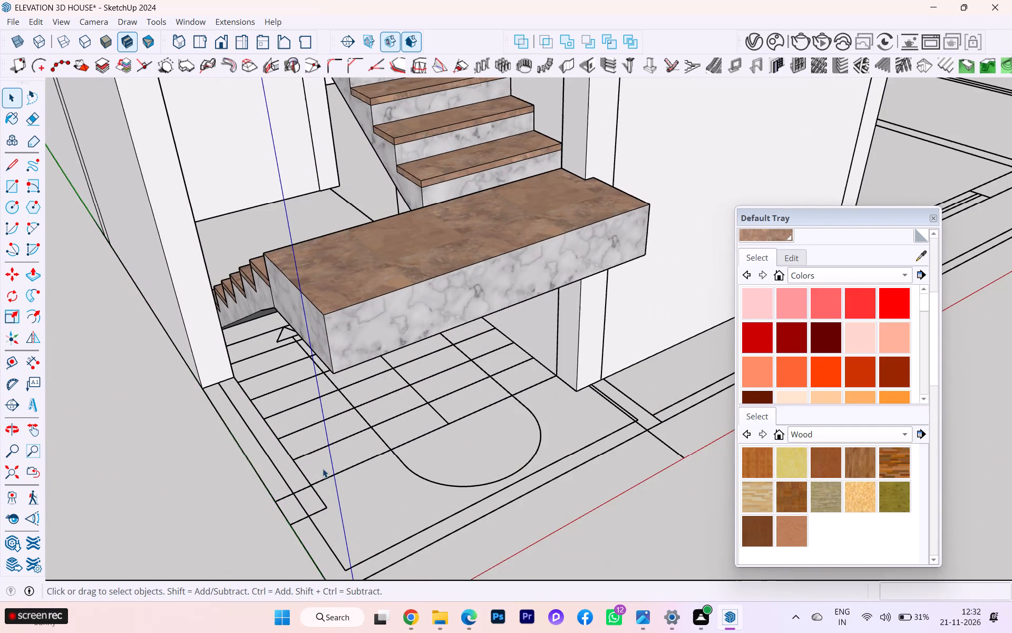
pyautogui.scroll(-3, 312, 453)
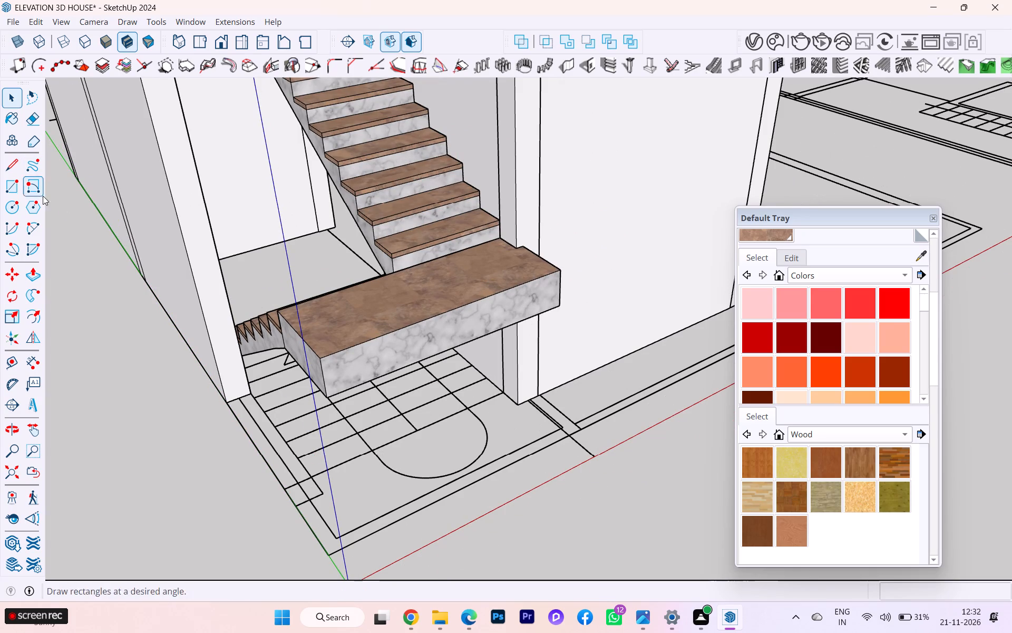
pyautogui.click(37, 358)
pyautogui.scroll(6, 285, 484)
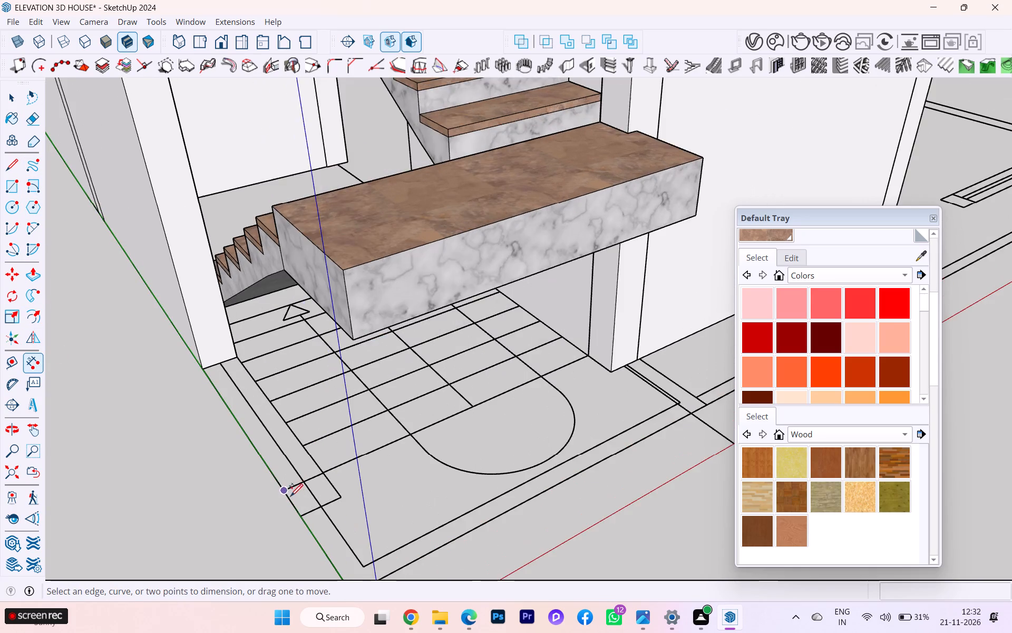
pyautogui.scroll(4, 291, 500)
pyautogui.click(307, 524)
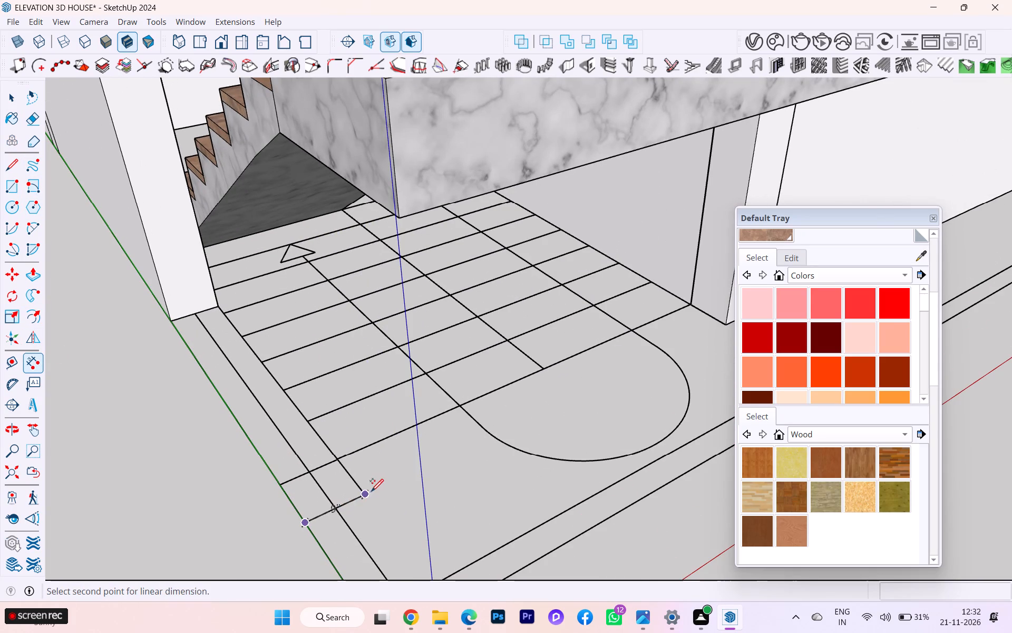
pyautogui.click(365, 494)
pyautogui.click(380, 511)
pyautogui.scroll(-5, 403, 486)
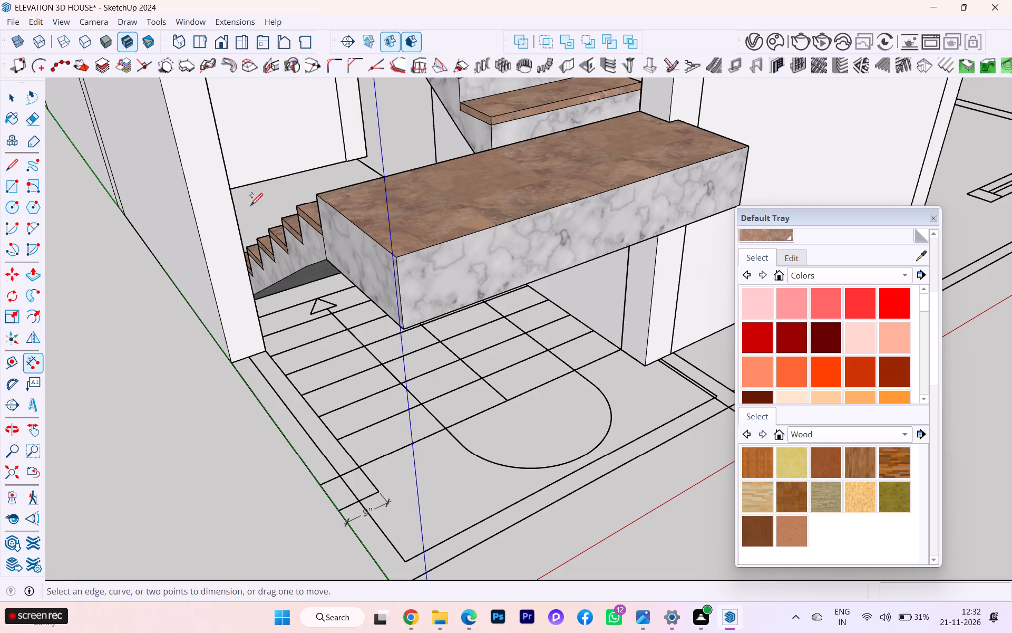
# Push/Pull the end face of the grouped outer wall beside the stairs by about 4' 11 5/8" plus 3 11/16", reaching its plan strip's end near the origin.
pyautogui.click(18, 106)
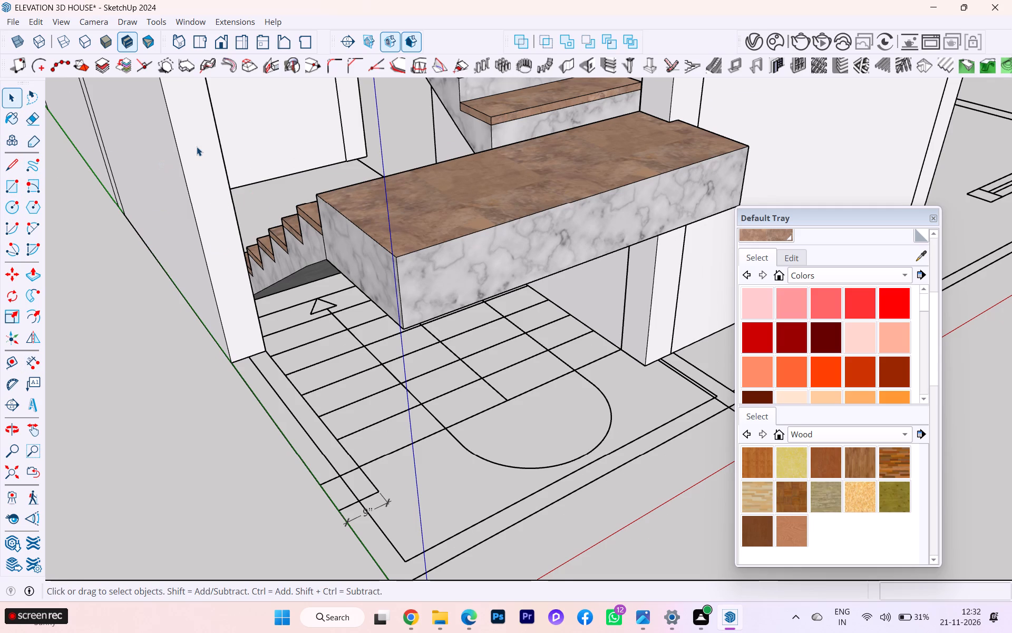
pyautogui.click(197, 147)
pyautogui.doubleClick(197, 147)
pyautogui.click(197, 147)
pyautogui.click(197, 147)
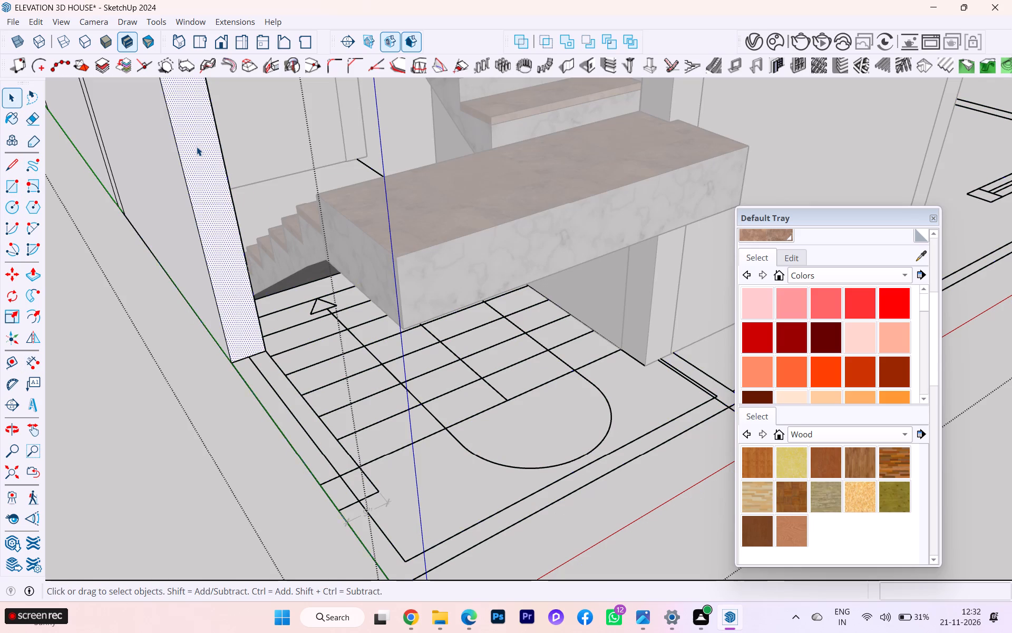
pyautogui.press('p')
pyautogui.press('Return')
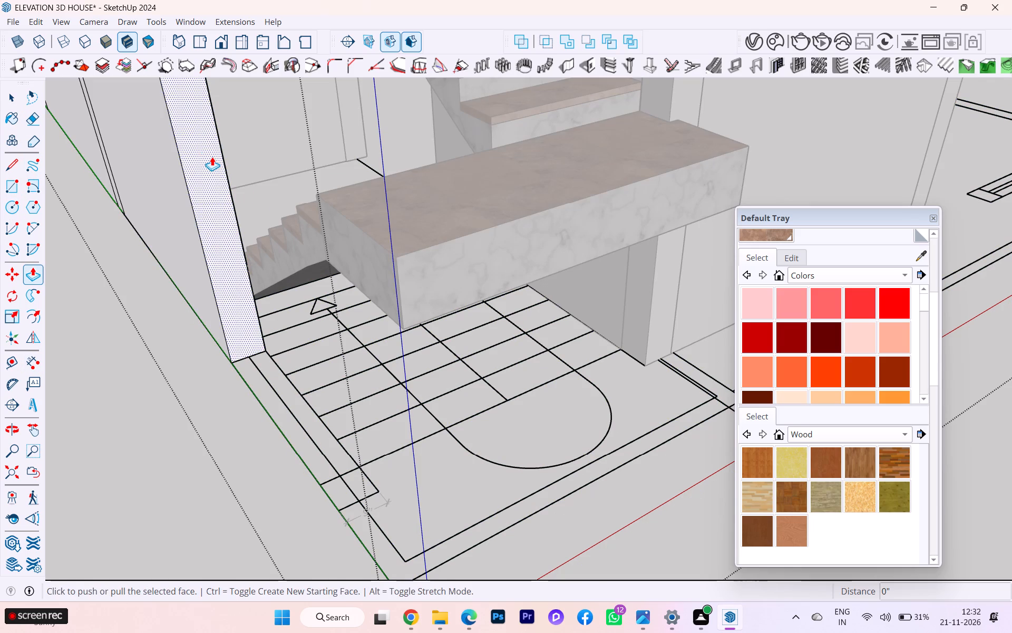
pyautogui.click(215, 161)
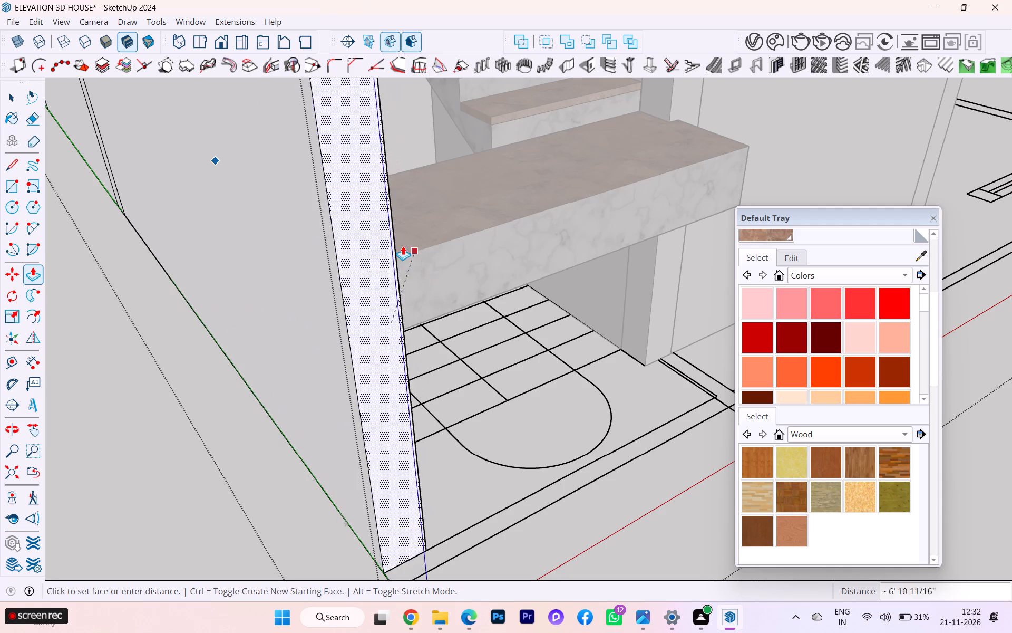
pyautogui.click(344, 247)
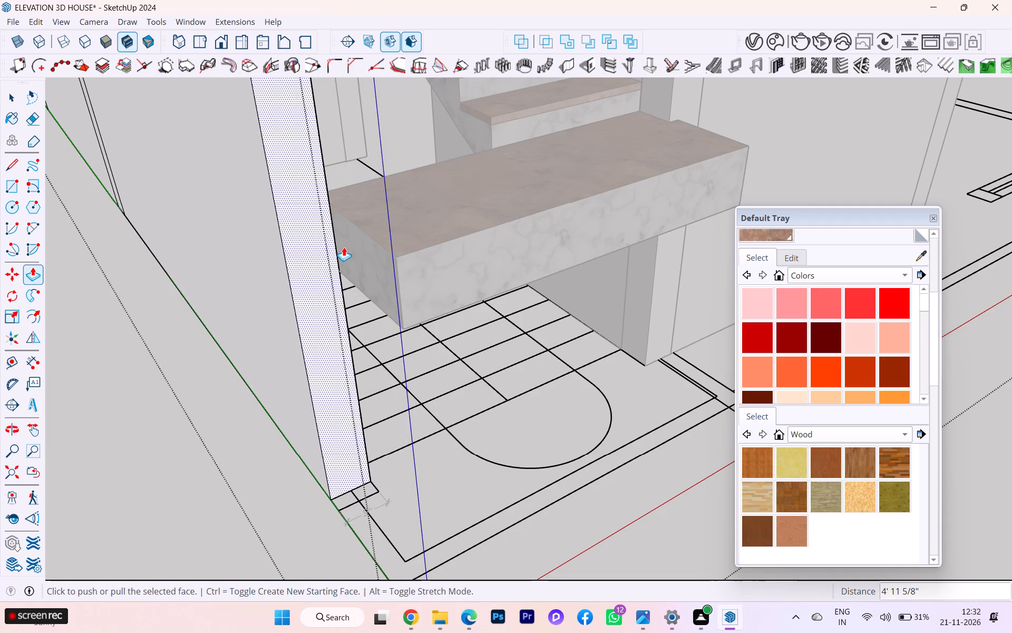
pyautogui.scroll(11, 355, 488)
pyautogui.click(327, 467)
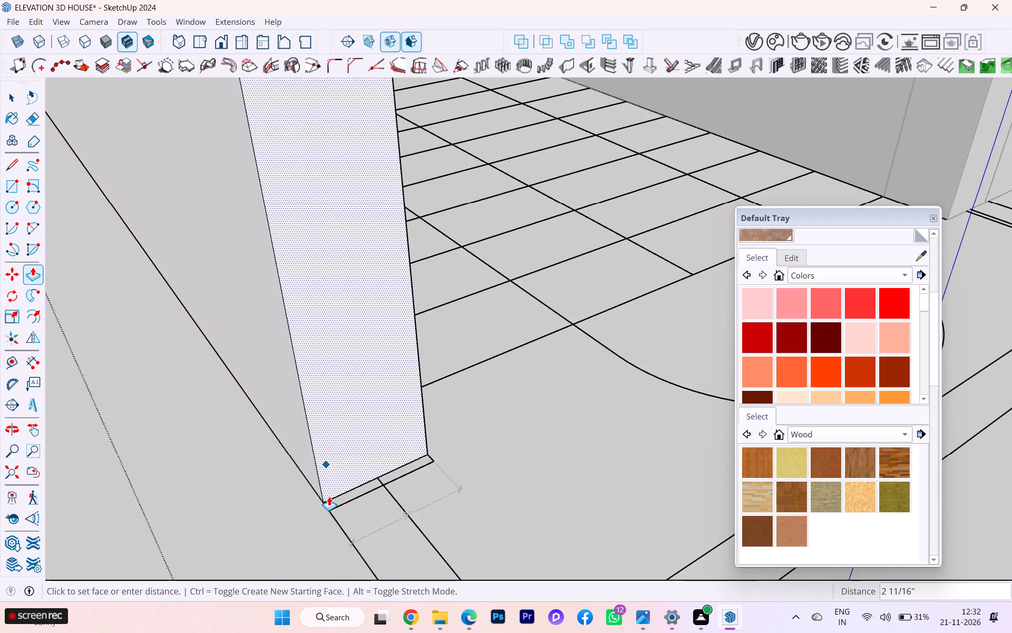
pyautogui.click(328, 508)
pyautogui.scroll(-5, 295, 343)
pyautogui.scroll(1, 254, 341)
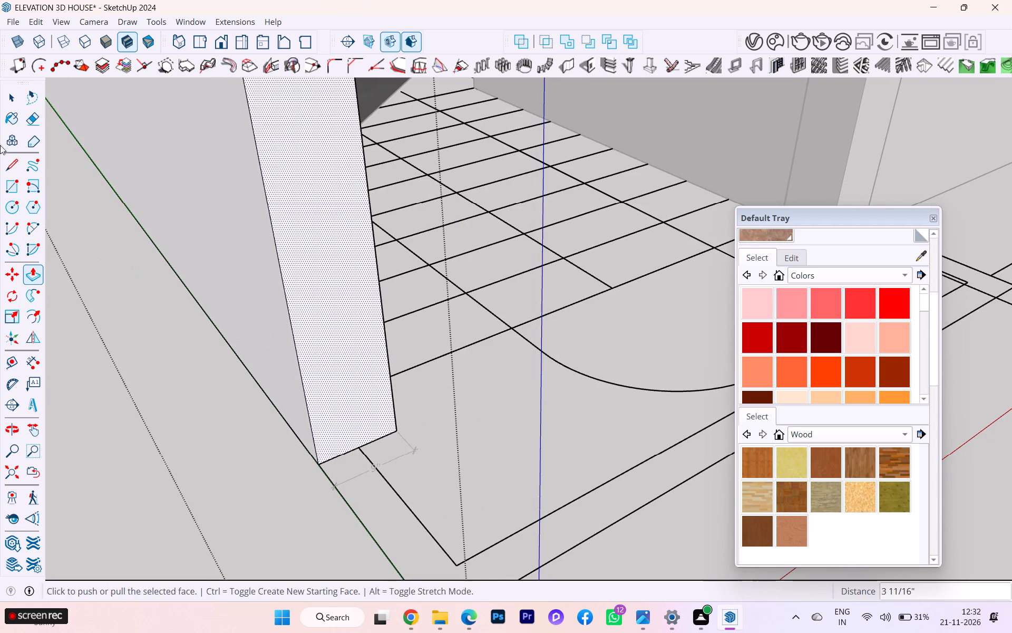
pyautogui.click(8, 96)
pyautogui.scroll(-5, 92, 126)
pyautogui.scroll(1, 154, 169)
pyautogui.scroll(-10, 166, 176)
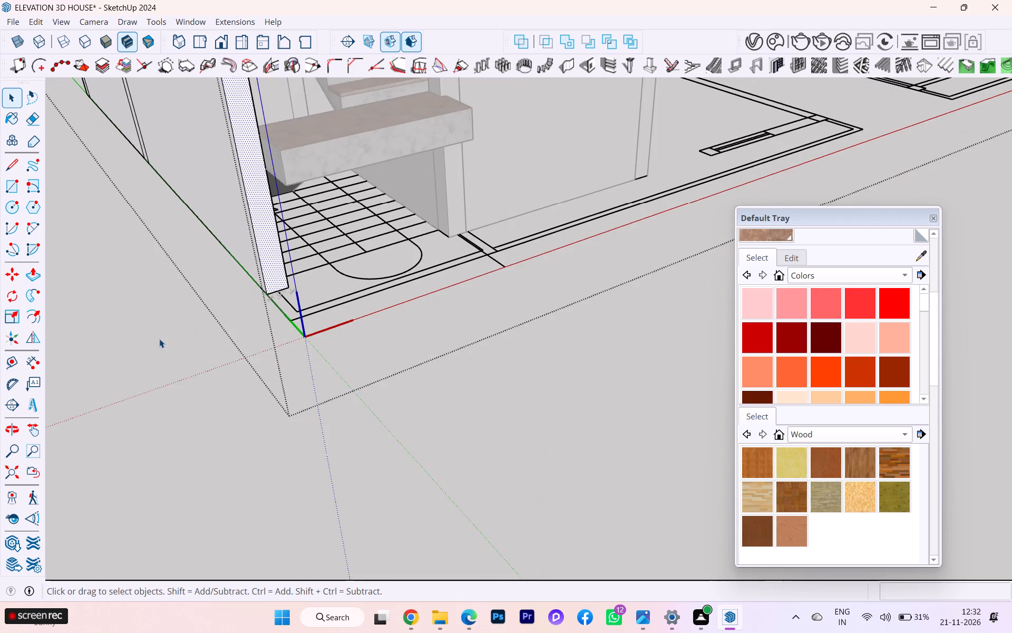
pyautogui.click(159, 339)
# Delete the 9" dimension at the foot of the extended outer wall.
pyautogui.scroll(-2, 270, 225)
pyautogui.scroll(1, 280, 232)
pyautogui.scroll(-6, 281, 234)
pyautogui.scroll(2, 292, 272)
pyautogui.scroll(-1, 291, 272)
pyautogui.scroll(6, 291, 272)
pyautogui.scroll(-1, 278, 279)
pyautogui.scroll(4, 278, 279)
pyautogui.scroll(-1, 278, 279)
pyautogui.scroll(3, 278, 279)
pyautogui.scroll(-1, 278, 279)
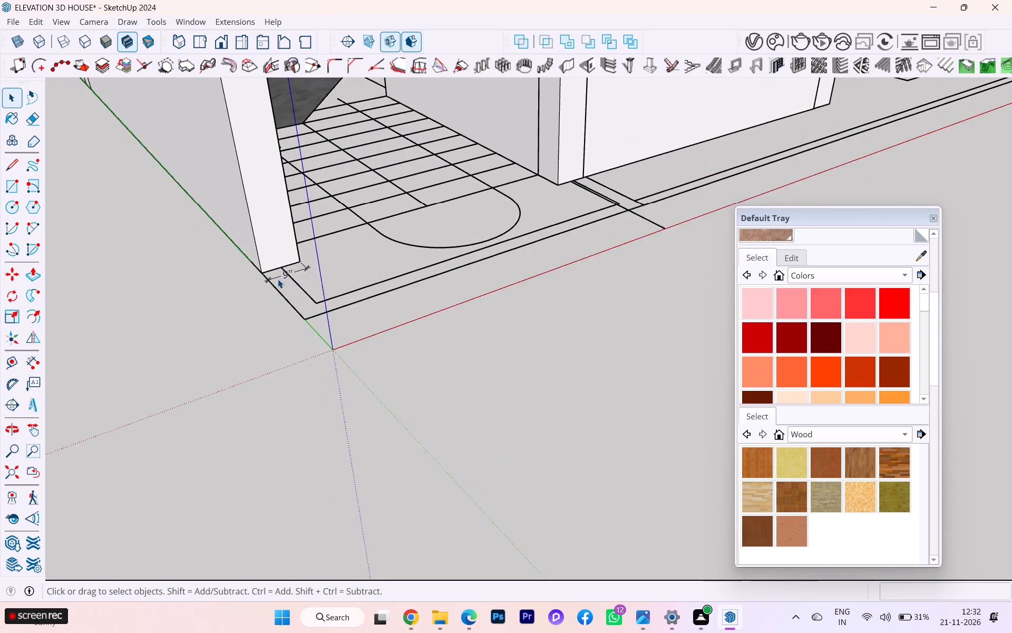
pyautogui.scroll(1, 278, 279)
pyautogui.click(285, 274)
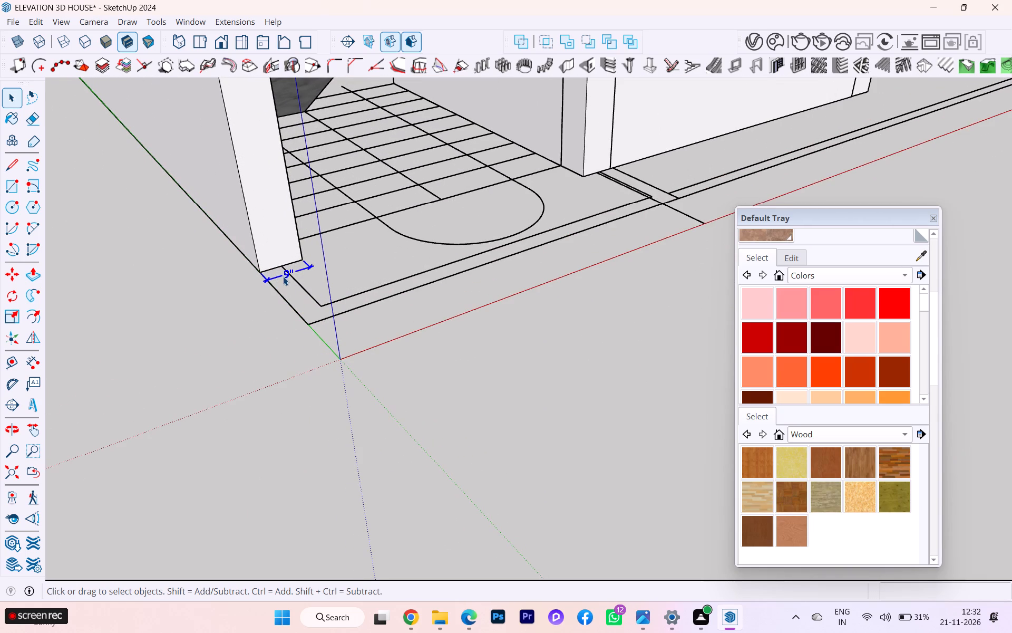
pyautogui.press('Delete')
# Examine the corner columns and their joints with the front wall of the room beside the staircase.
pyautogui.scroll(-2, 298, 308)
pyautogui.scroll(5, 299, 312)
pyautogui.scroll(-4, 299, 312)
pyautogui.scroll(1, 289, 413)
pyautogui.scroll(-2, 289, 413)
pyautogui.scroll(-3, 387, 301)
pyautogui.scroll(1, 388, 305)
pyautogui.scroll(-2, 389, 310)
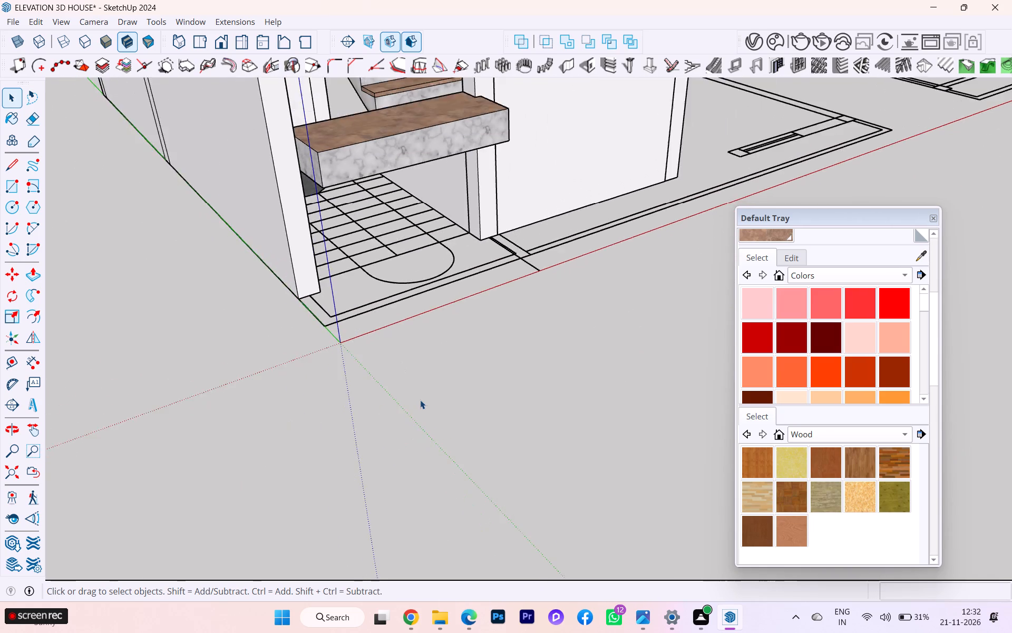
pyautogui.scroll(-2, 420, 400)
pyautogui.moveTo(420, 400); pyautogui.dragTo(255, 459, button='middle')
pyautogui.scroll(-6, 362, 423)
pyautogui.scroll(1, 569, 190)
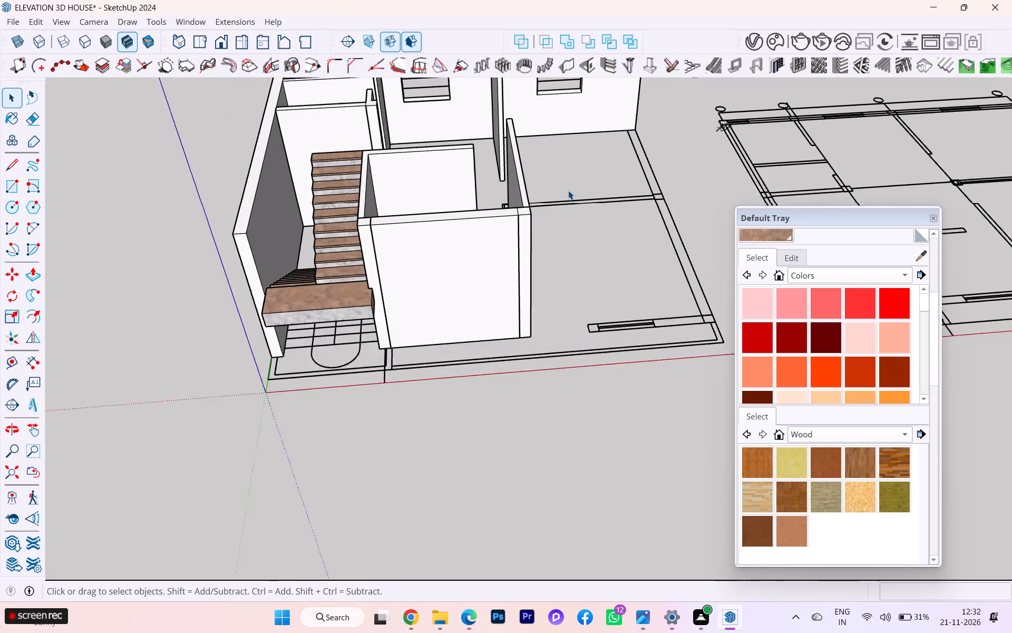
pyautogui.scroll(1, 568, 190)
pyautogui.scroll(2, 435, 222)
pyautogui.scroll(-2, 427, 227)
pyautogui.scroll(1, 427, 227)
pyautogui.click(307, 230)
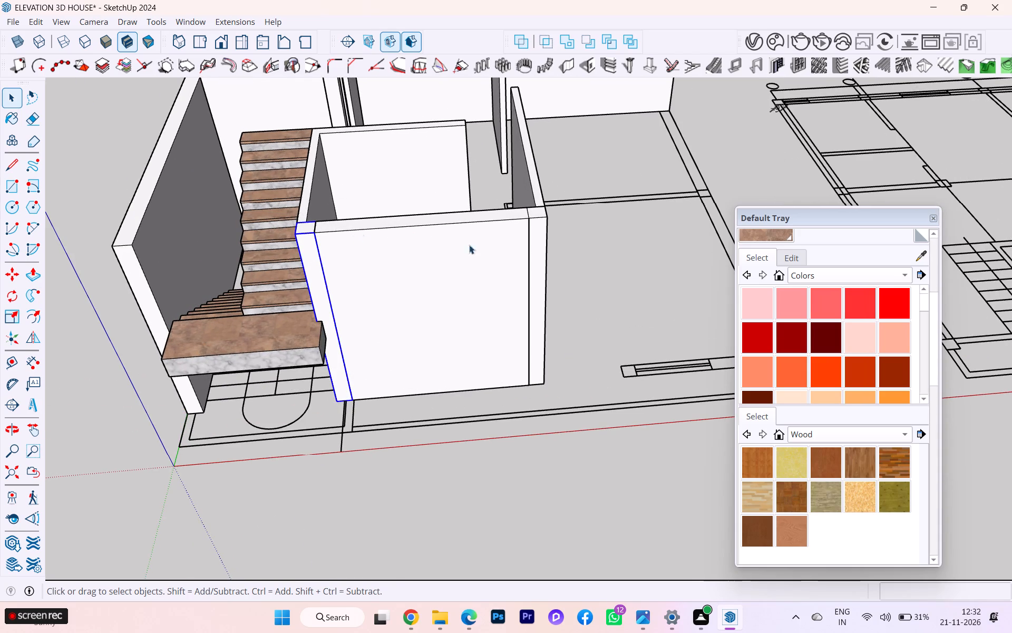
pyautogui.click(530, 222)
pyautogui.scroll(1, 529, 223)
pyautogui.scroll(-2, 529, 223)
pyautogui.scroll(1, 529, 222)
pyautogui.scroll(-1, 529, 221)
pyautogui.scroll(3, 529, 221)
pyautogui.scroll(-1, 538, 220)
pyautogui.scroll(3, 538, 220)
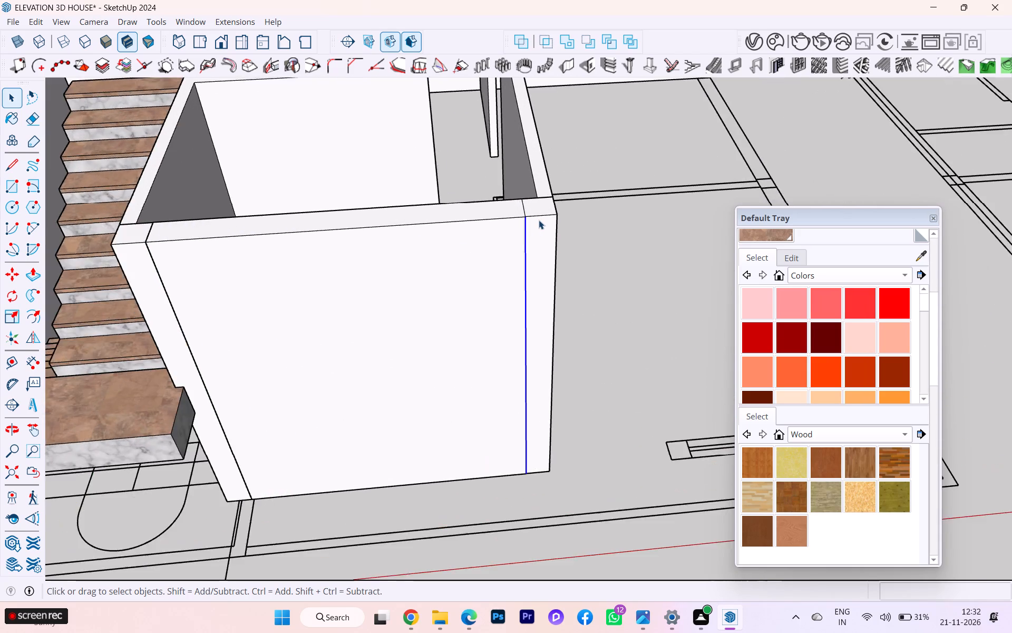
pyautogui.scroll(1, 539, 220)
pyautogui.scroll(-3, 540, 219)
pyautogui.scroll(1, 540, 218)
pyautogui.scroll(-1, 540, 218)
pyautogui.scroll(1, 540, 218)
pyautogui.click(645, 233)
# Examine the raised rooms around the staircase and the unbuilt plan strips of the adjoining open room from several angles.
pyautogui.scroll(-4, 385, 232)
pyautogui.scroll(3, 364, 263)
pyautogui.scroll(-2, 352, 295)
pyautogui.scroll(1, 352, 295)
pyautogui.scroll(-1, 352, 295)
pyautogui.scroll(1, 352, 296)
pyautogui.scroll(-3, 352, 296)
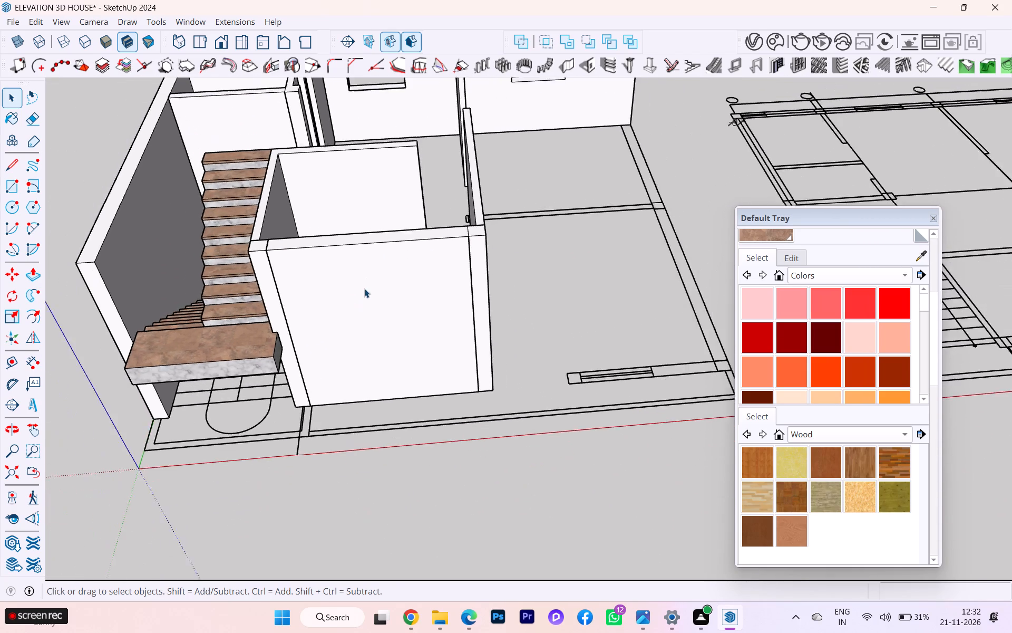
pyautogui.scroll(-4, 364, 289)
pyautogui.scroll(1, 367, 280)
pyautogui.scroll(-1, 367, 280)
pyautogui.moveTo(245, 269); pyautogui.dragTo(250, 304, button='middle')
pyautogui.scroll(3, 307, 148)
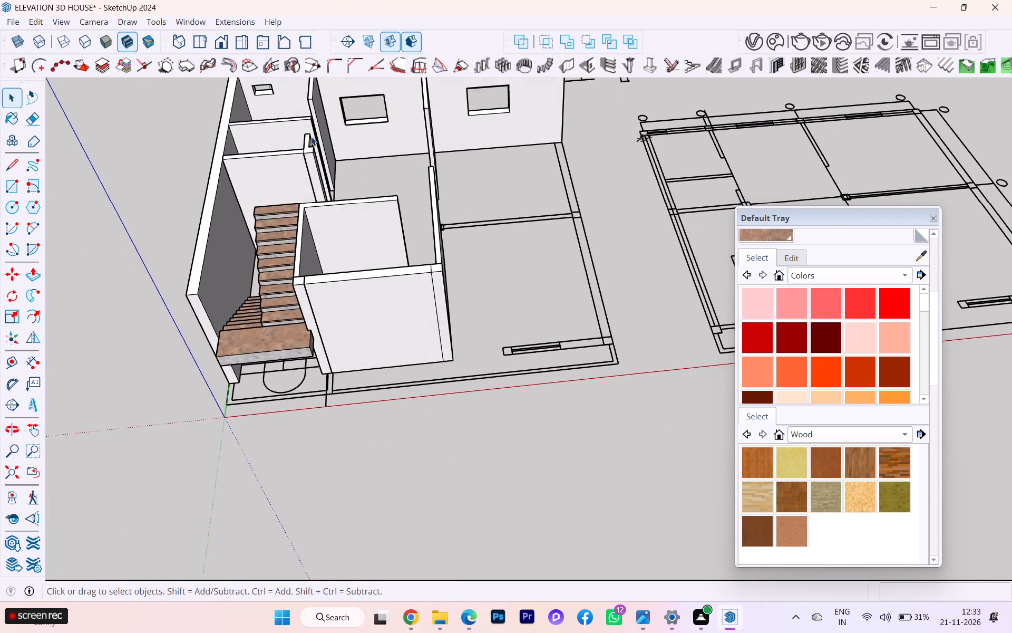
pyautogui.scroll(6, 311, 137)
pyautogui.scroll(-12, 327, 169)
pyautogui.scroll(2, 326, 257)
pyautogui.scroll(-1, 325, 257)
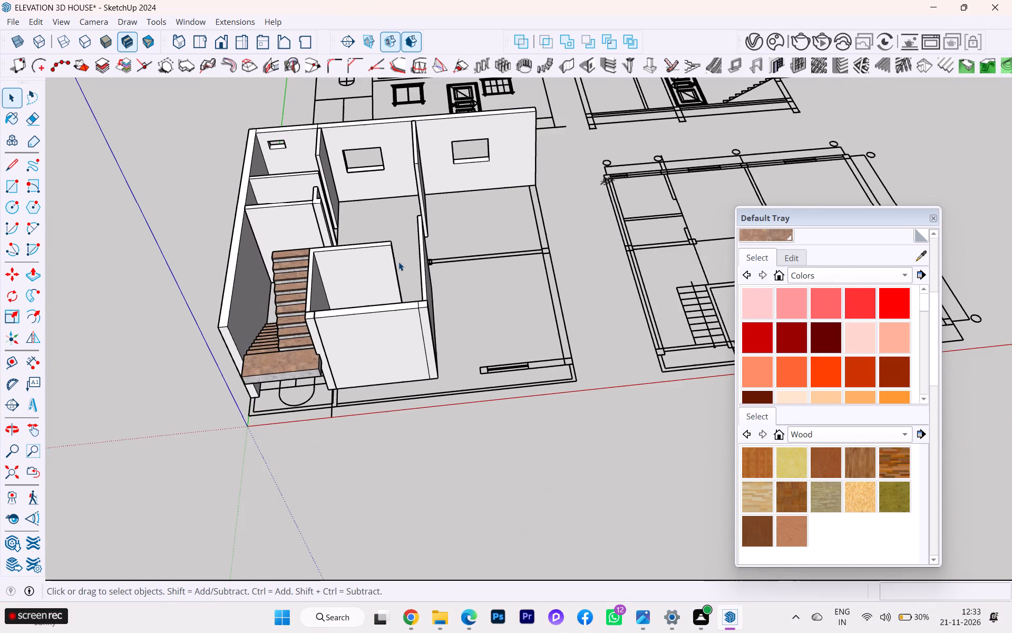
pyautogui.moveTo(483, 252); pyautogui.dragTo(239, 255, button='middle')
pyautogui.scroll(4, 553, 226)
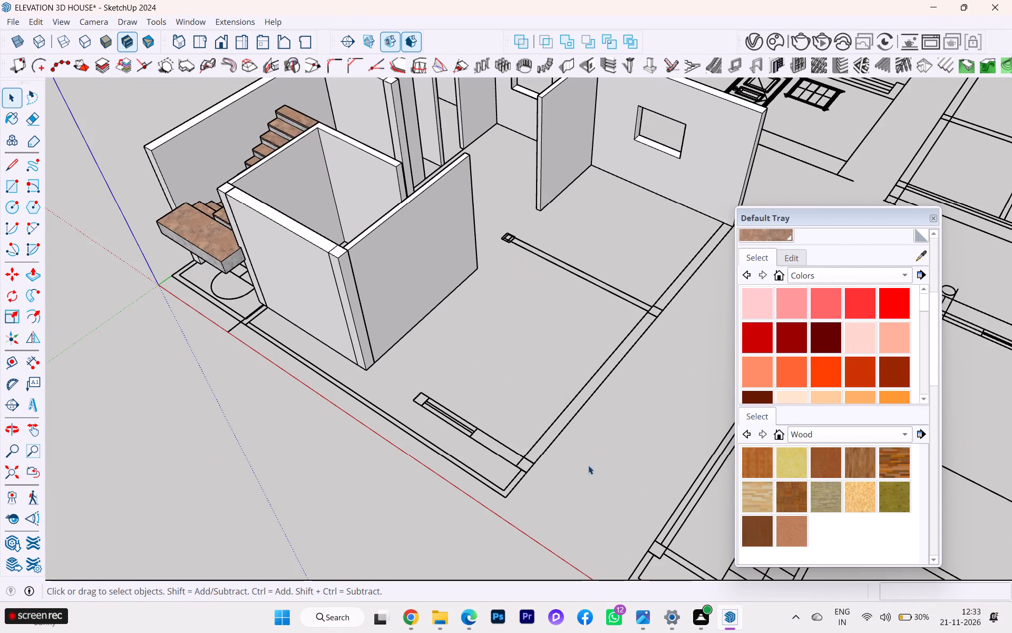
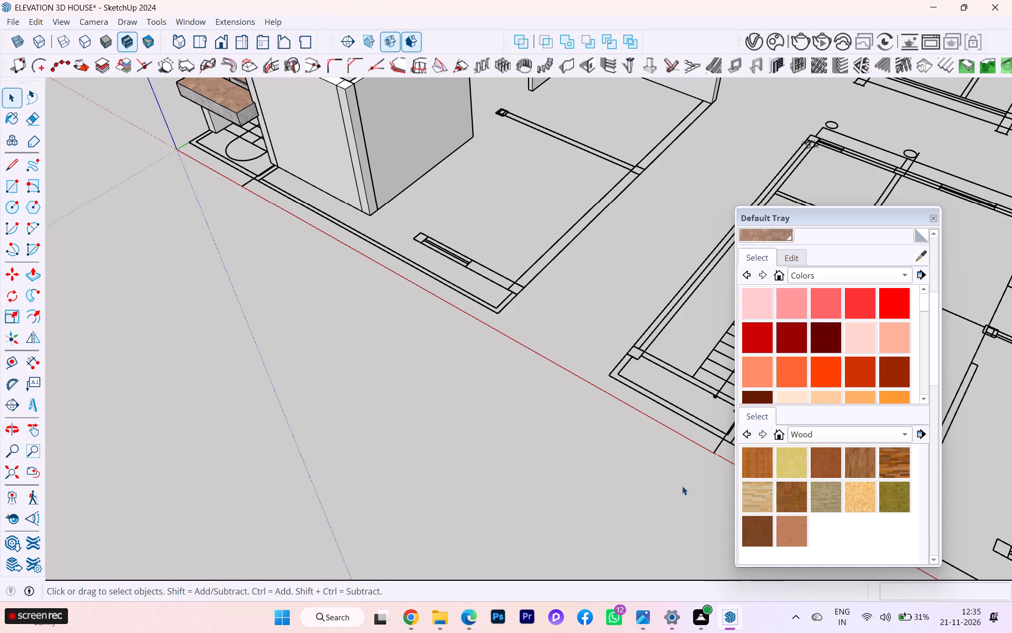
# Group the front wall of the room beside the staircase together with its connected corner column.
pyautogui.scroll(-12, 478, 310)
pyautogui.scroll(1, 544, 352)
pyautogui.moveTo(375, 207); pyautogui.dragTo(427, 260, button='middle')
pyautogui.scroll(5, 454, 178)
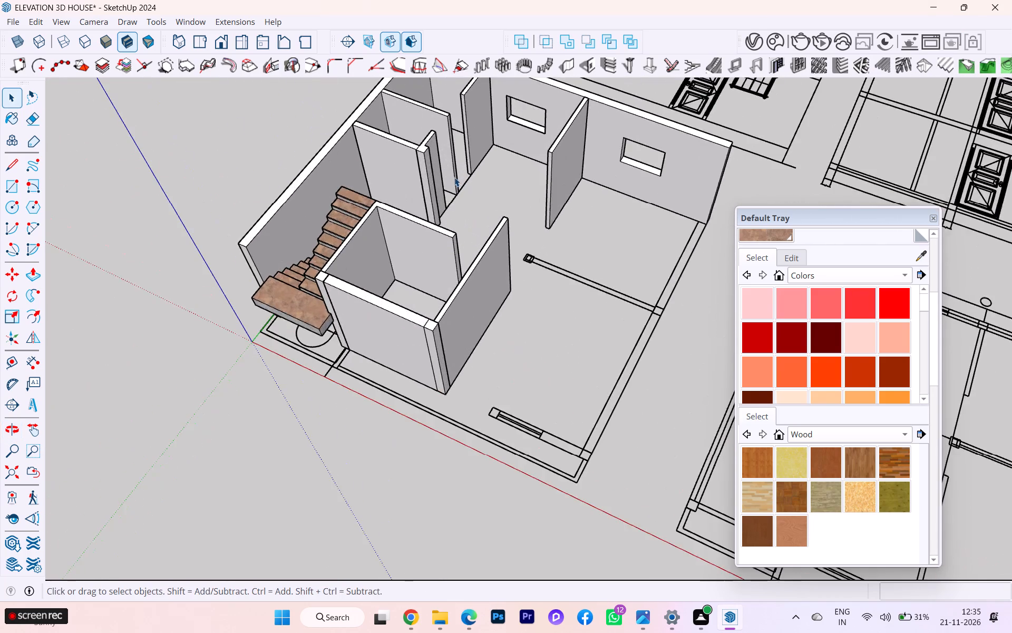
pyautogui.scroll(4, 419, 250)
pyautogui.scroll(-5, 386, 193)
pyautogui.scroll(2, 388, 205)
pyautogui.scroll(-1, 388, 207)
pyautogui.click(386, 221)
pyautogui.click(386, 221)
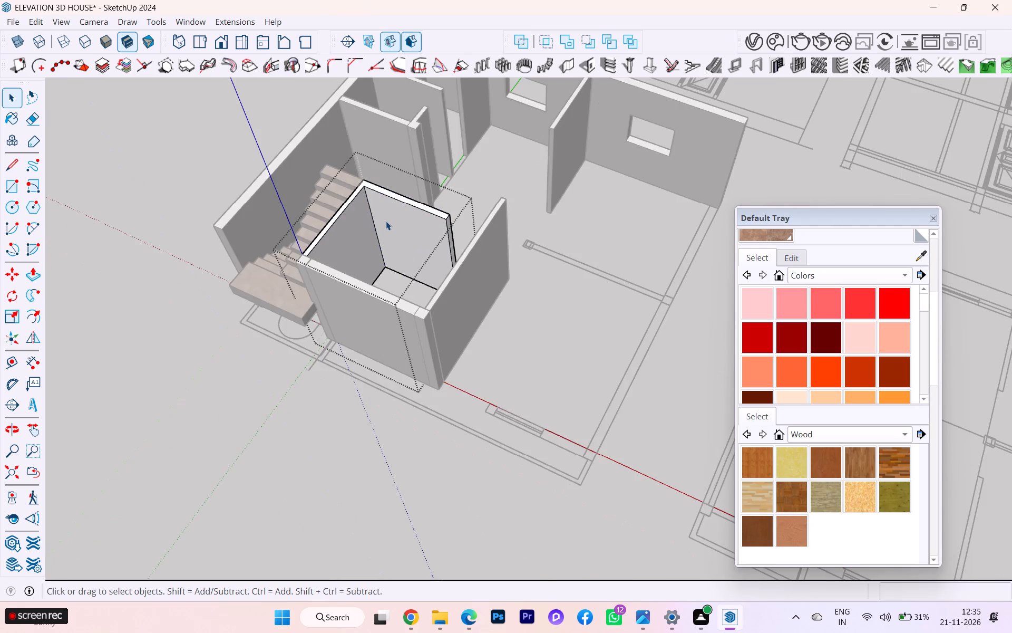
pyautogui.click(176, 367)
pyautogui.click(340, 301)
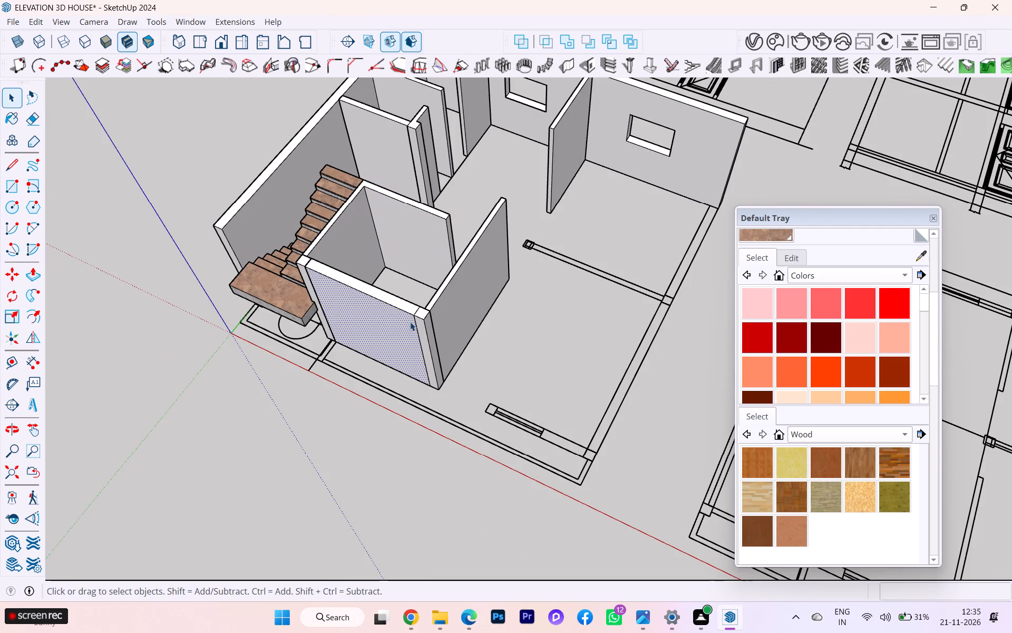
pyautogui.tripleClick(406, 322)
pyautogui.scroll(5, 399, 323)
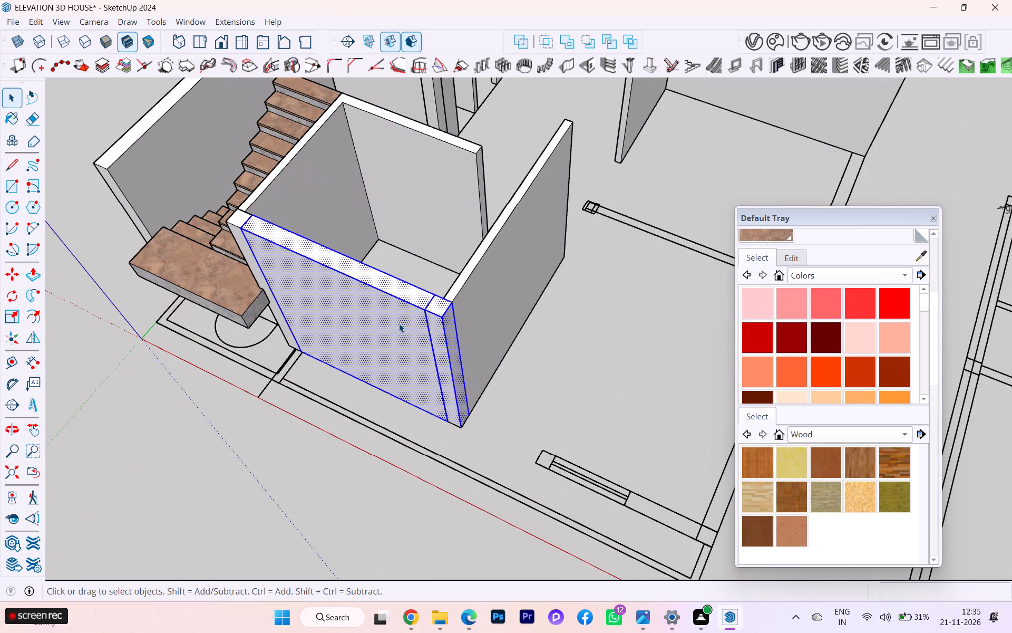
pyautogui.rightClick(367, 312)
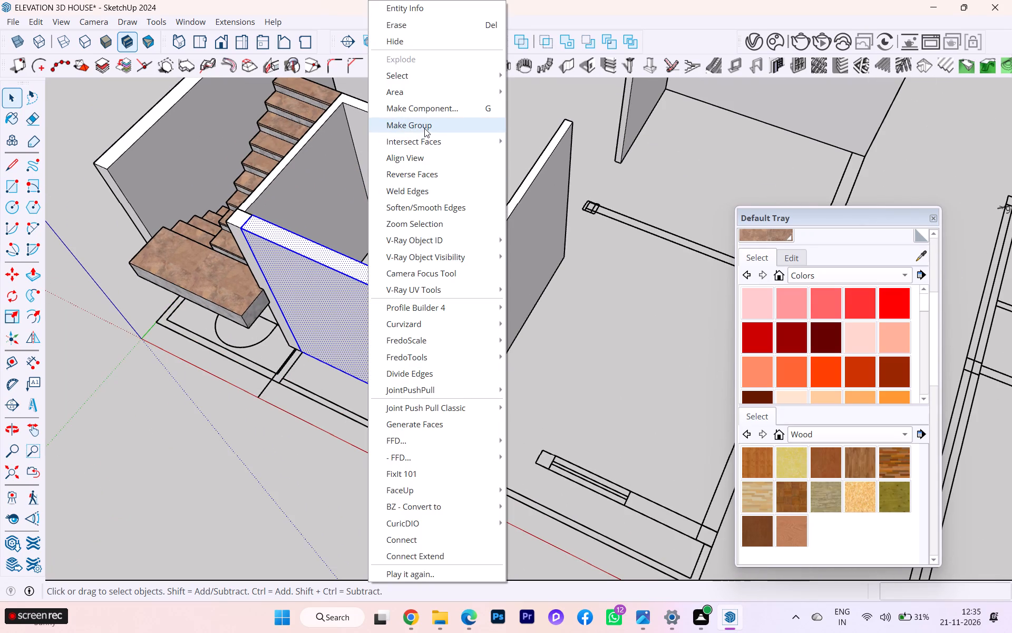
pyautogui.click(424, 128)
pyautogui.click(299, 418)
# Examine the room beside the staircase, its side wall group and the surrounding raised walls.
pyautogui.scroll(-3, 495, 282)
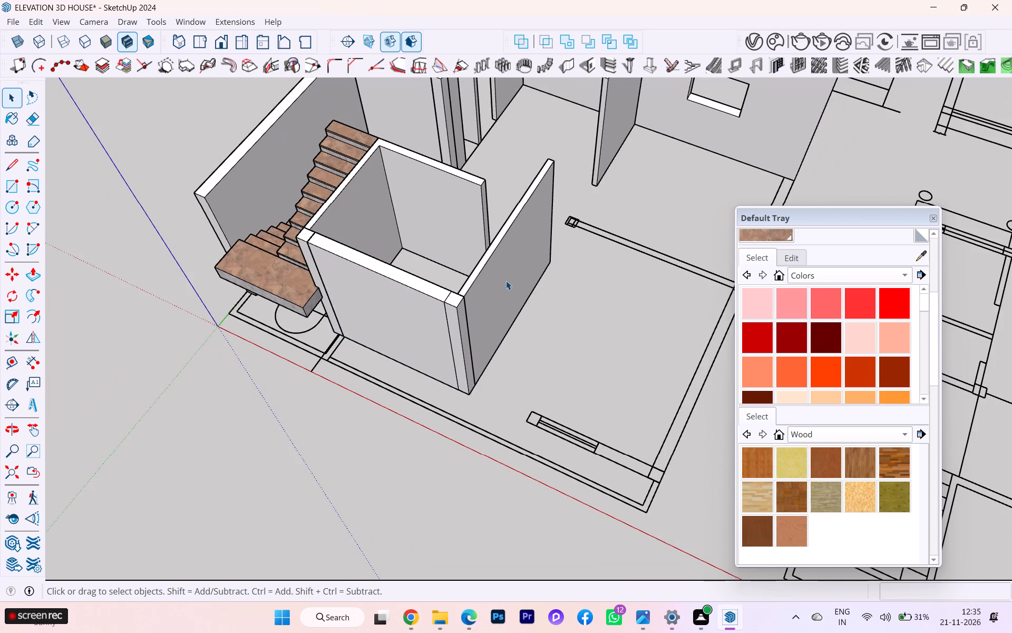
pyautogui.scroll(-2, 505, 280)
pyautogui.scroll(2, 505, 280)
pyautogui.click(505, 280)
pyautogui.click(505, 280)
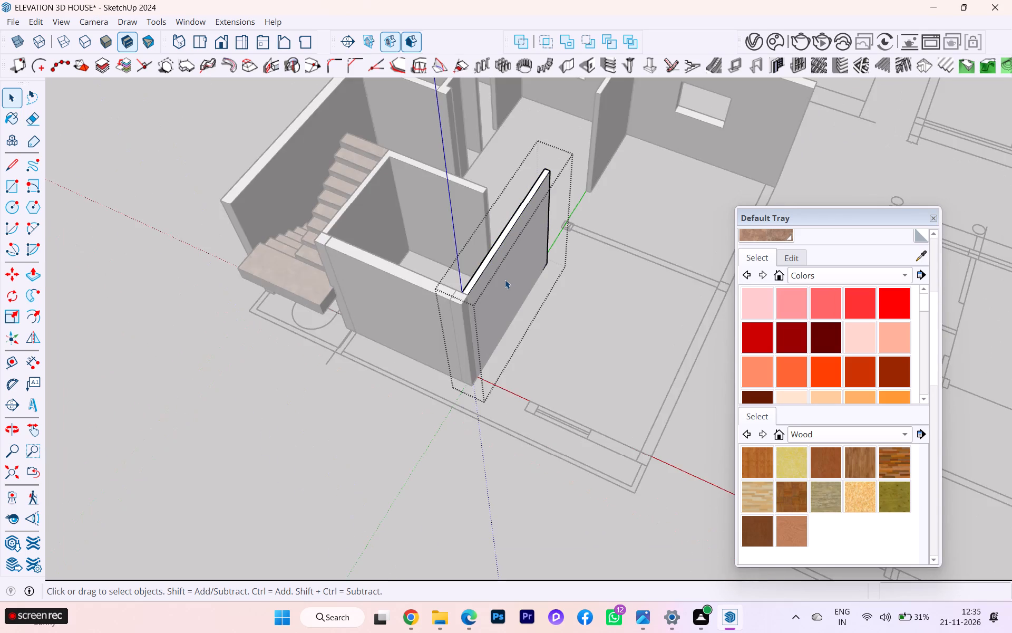
pyautogui.click(264, 418)
pyautogui.scroll(6, 520, 242)
pyautogui.scroll(-4, 520, 242)
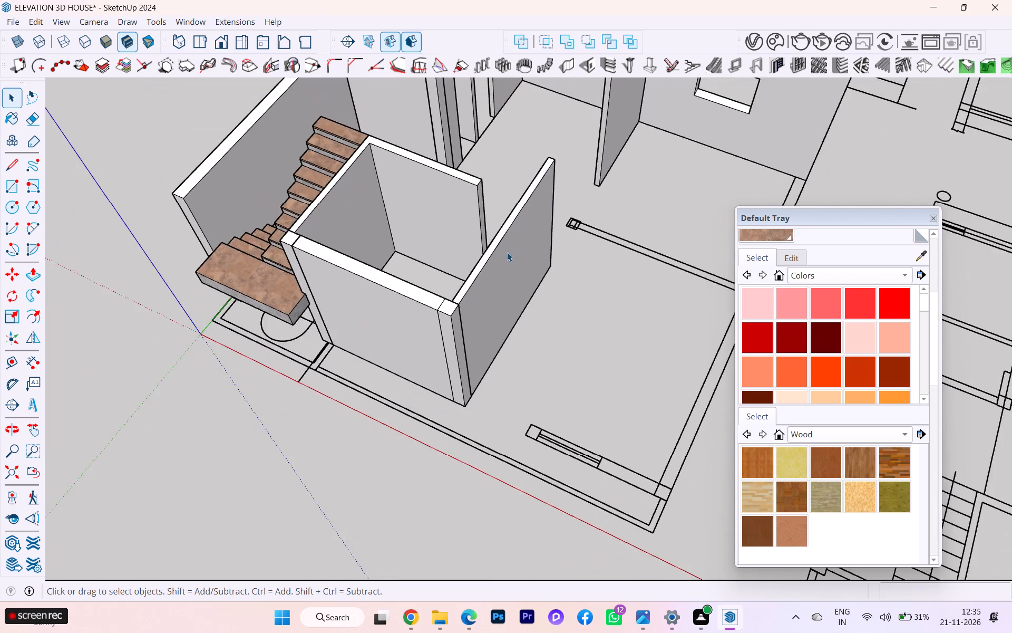
pyautogui.scroll(-5, 318, 296)
pyautogui.scroll(-1, 390, 310)
pyautogui.scroll(1, 399, 310)
pyautogui.scroll(-2, 401, 309)
pyautogui.scroll(1, 402, 309)
pyautogui.scroll(5, 379, 212)
pyautogui.scroll(-4, 378, 237)
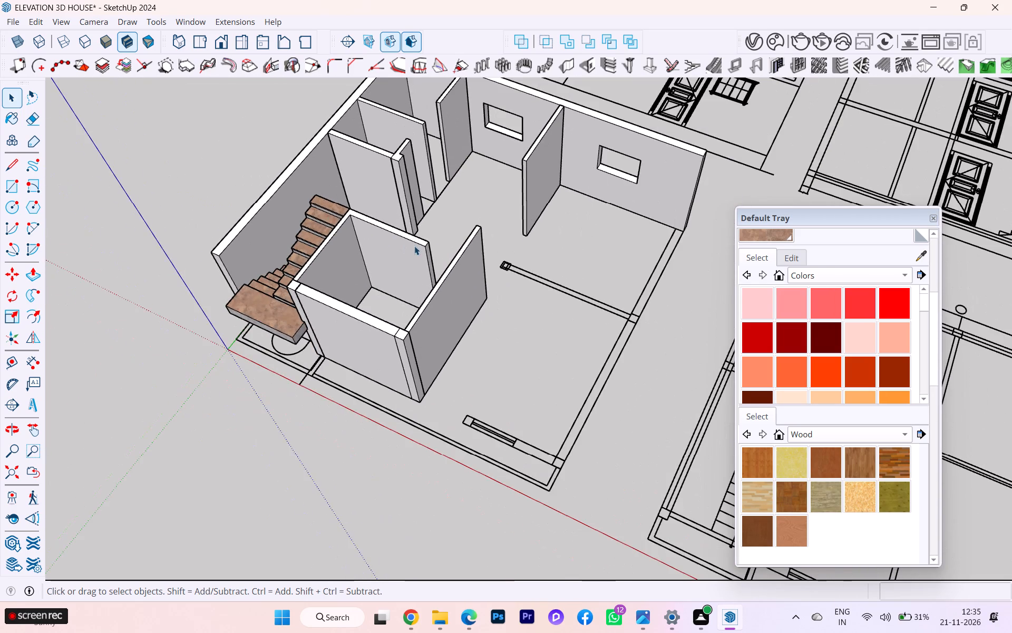
pyautogui.scroll(-1, 413, 247)
pyautogui.moveTo(413, 247); pyautogui.dragTo(364, 189, button='middle')
pyautogui.scroll(4, 356, 196)
pyautogui.scroll(-2, 248, 265)
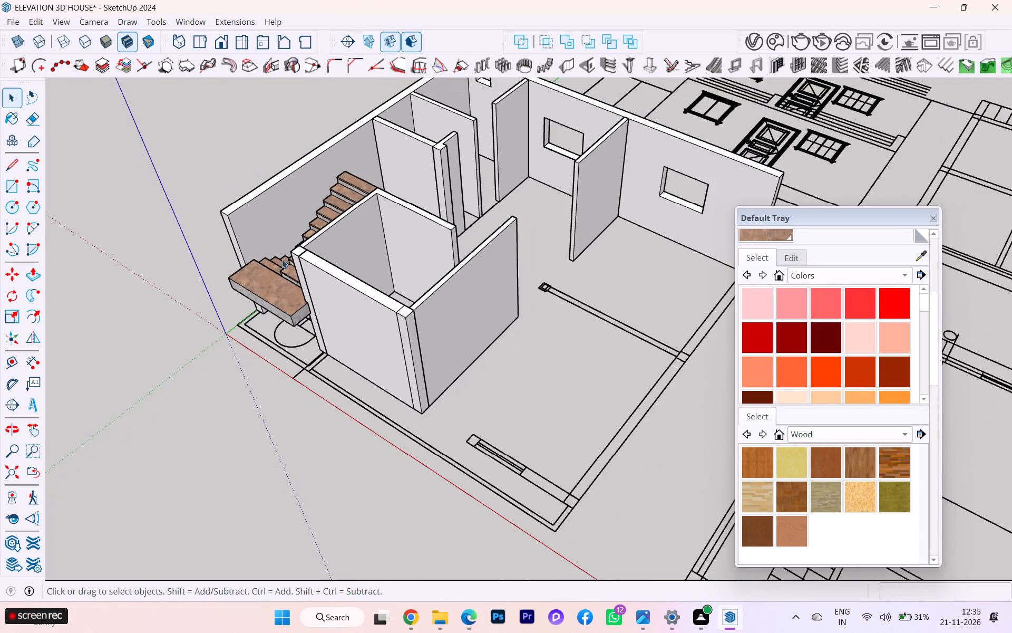
pyautogui.scroll(4, 304, 256)
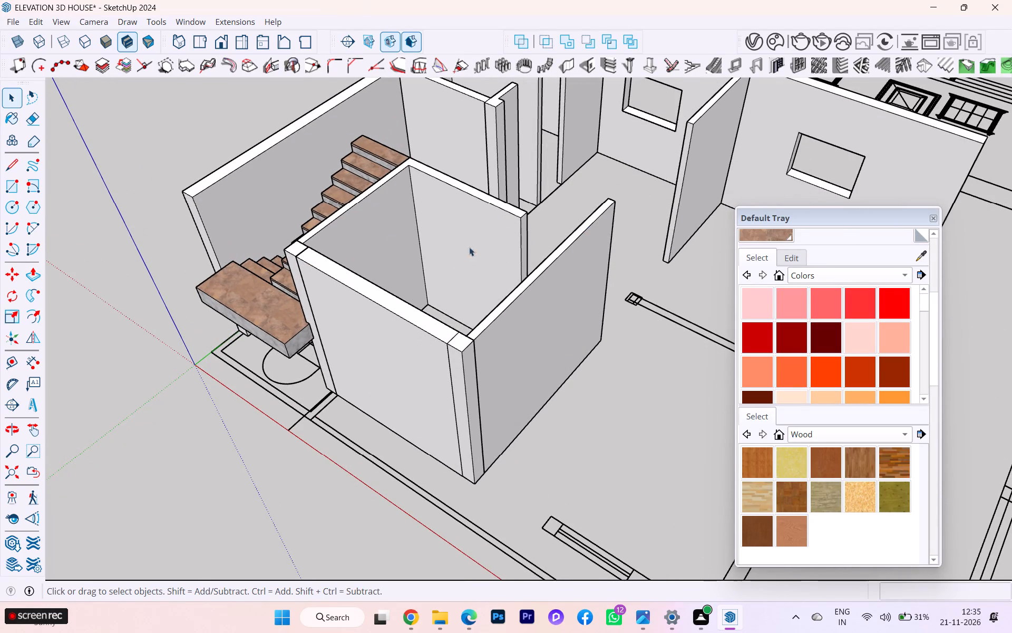
pyautogui.scroll(-2, 483, 241)
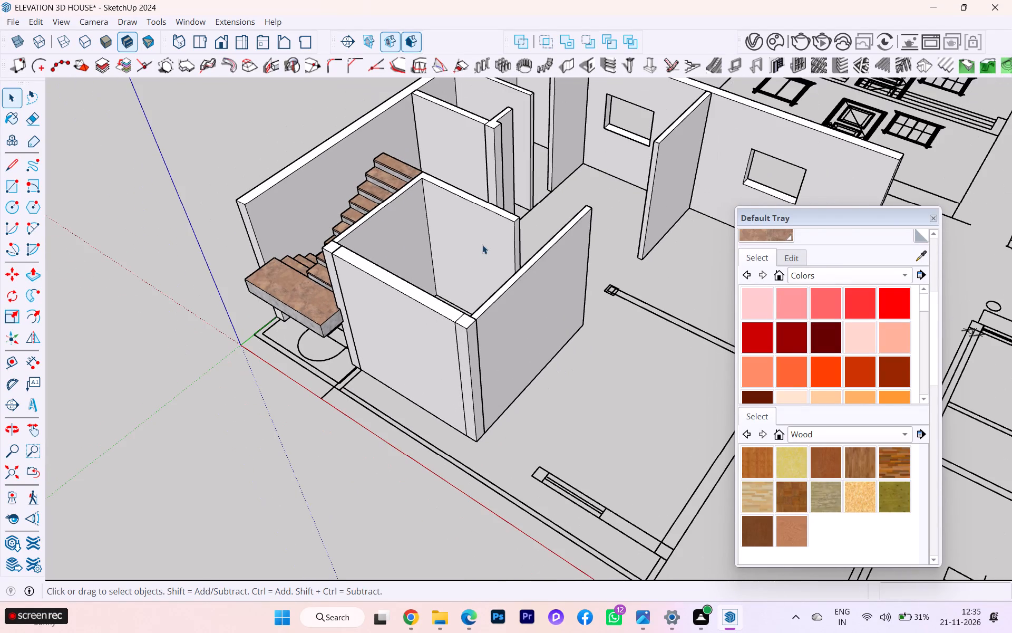
pyautogui.click(157, 256)
pyautogui.click(216, 429)
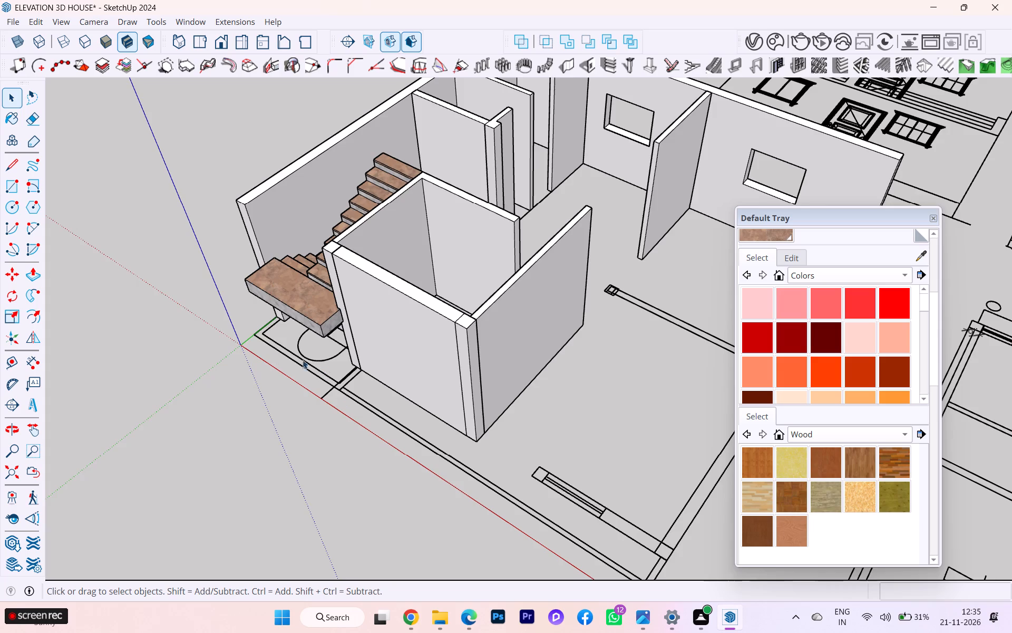
# Inside the outer wall's group, draw a rectangle over the plan strip from the wall's foot to the front strip near the origin.
pyautogui.scroll(5, 247, 350)
pyautogui.scroll(-1, 259, 337)
pyautogui.scroll(1, 260, 337)
pyautogui.scroll(-2, 263, 337)
pyautogui.scroll(2, 267, 337)
pyautogui.scroll(-2, 270, 337)
pyautogui.scroll(2, 278, 335)
pyautogui.scroll(-1, 318, 323)
pyautogui.moveTo(372, 318); pyautogui.dragTo(491, 296, button='middle')
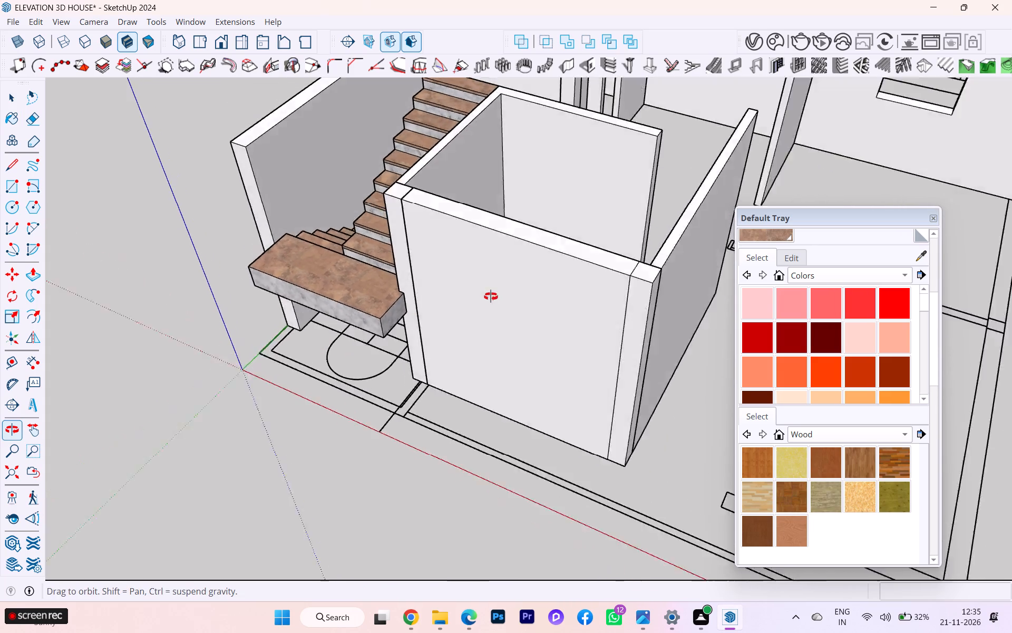
pyautogui.moveTo(491, 296); pyautogui.dragTo(508, 295, button='middle')
pyautogui.scroll(5, 288, 394)
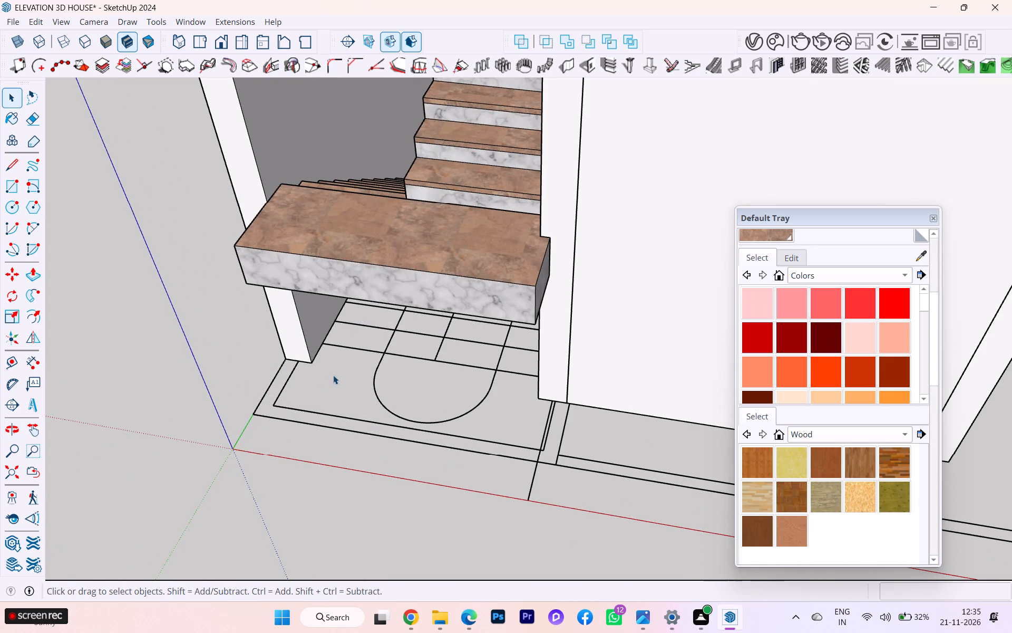
pyautogui.moveTo(333, 375); pyautogui.dragTo(432, 373, button='middle')
pyautogui.scroll(-3, 436, 370)
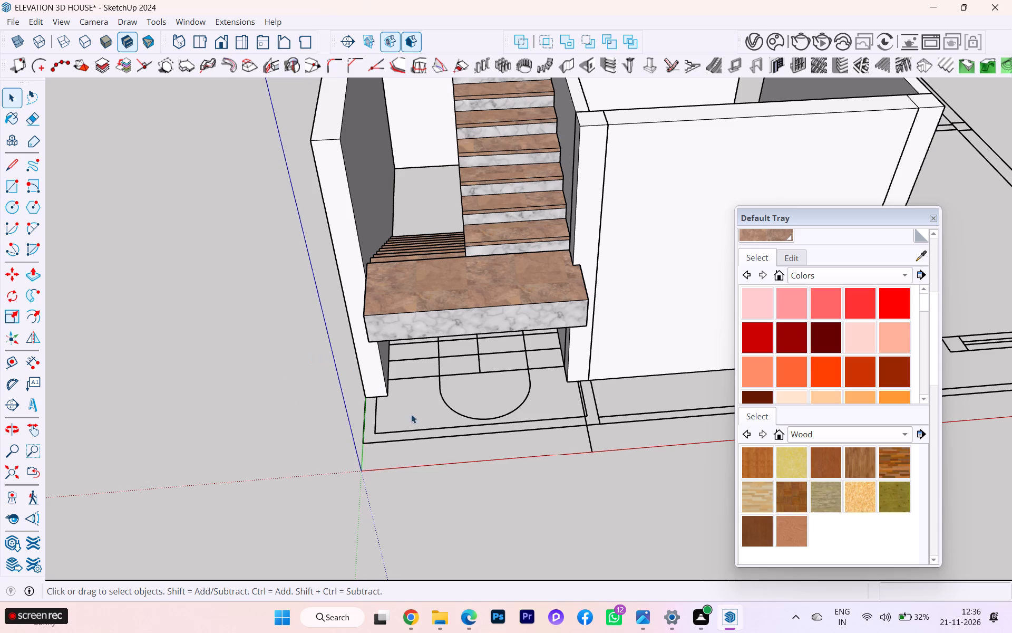
pyautogui.scroll(3, 410, 423)
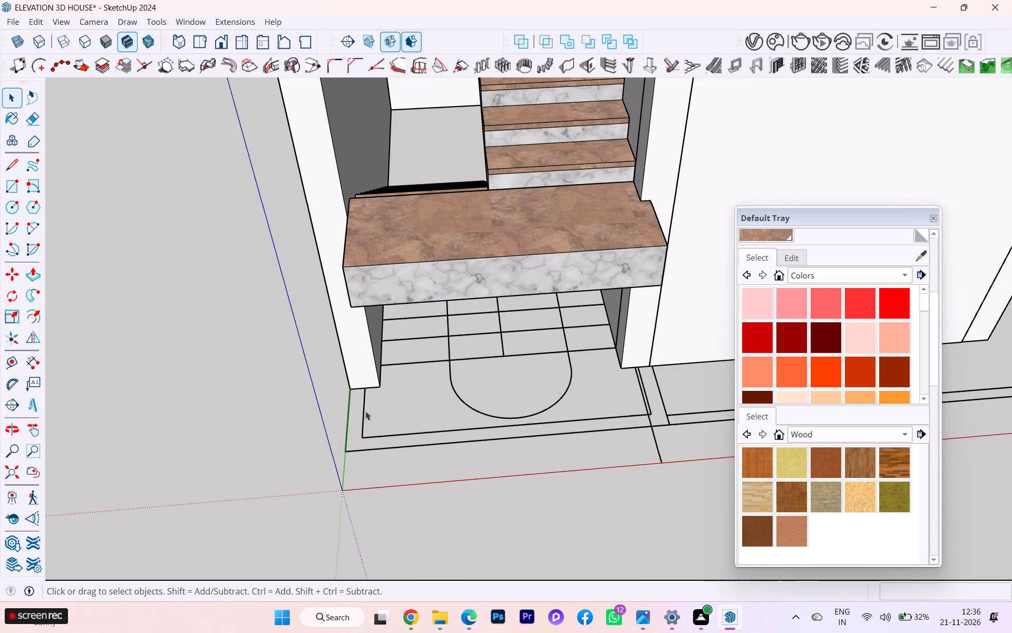
pyautogui.click(352, 365)
pyautogui.doubleClick(352, 367)
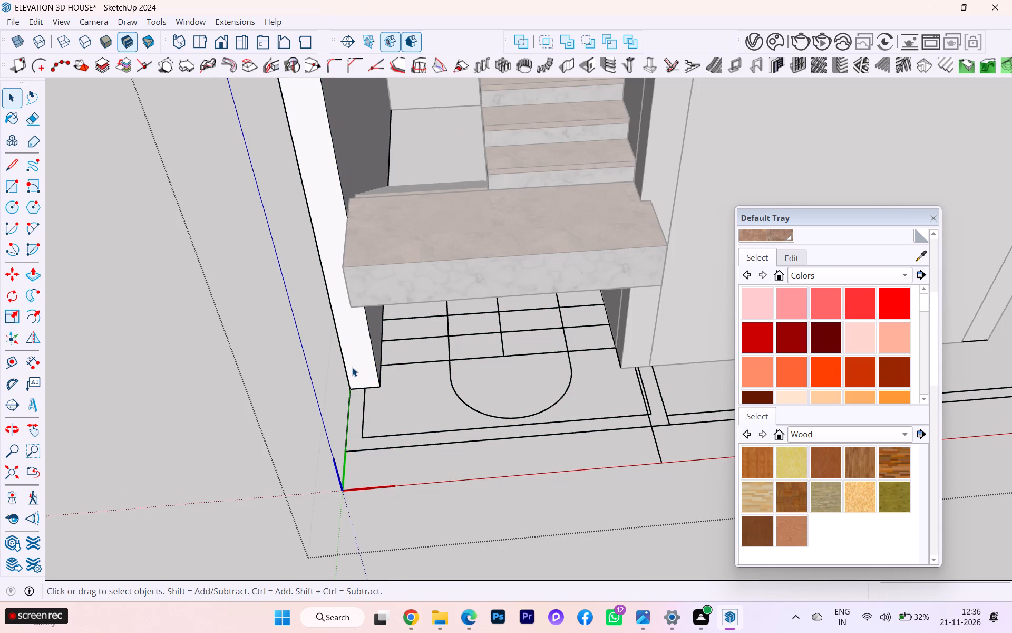
pyautogui.scroll(2, 347, 400)
pyautogui.scroll(-1, 347, 399)
pyautogui.scroll(3, 347, 399)
pyautogui.scroll(-2, 347, 399)
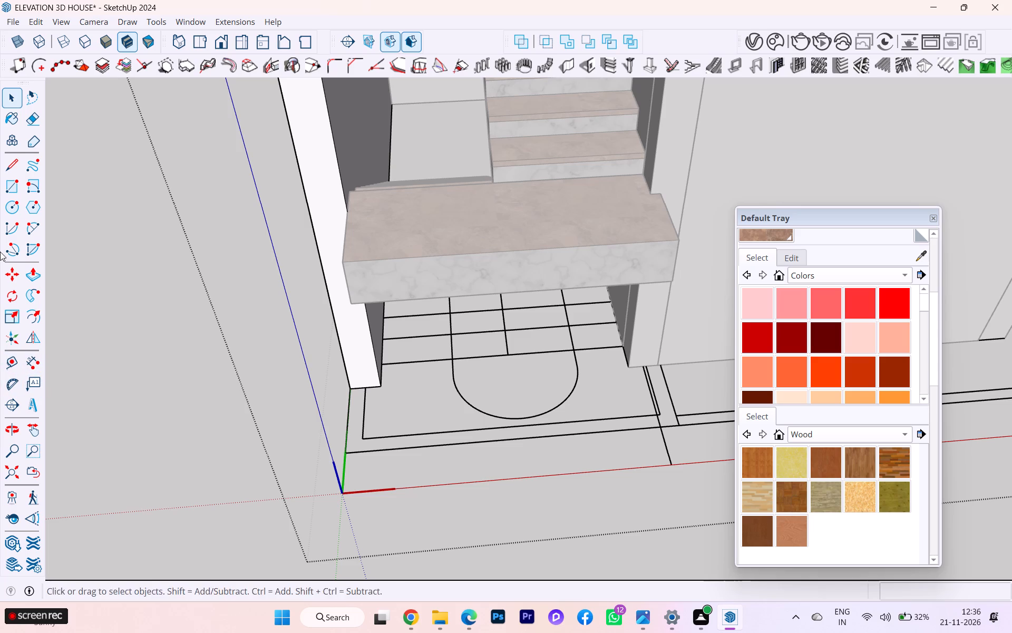
pyautogui.click(15, 187)
pyautogui.scroll(3, 353, 386)
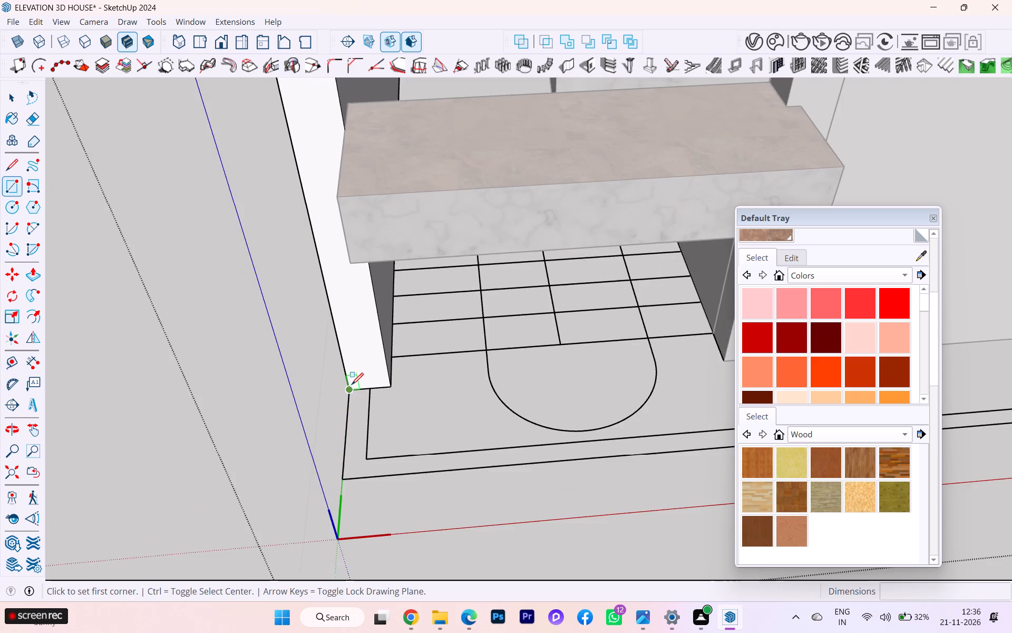
pyautogui.scroll(5, 352, 385)
pyautogui.click(347, 388)
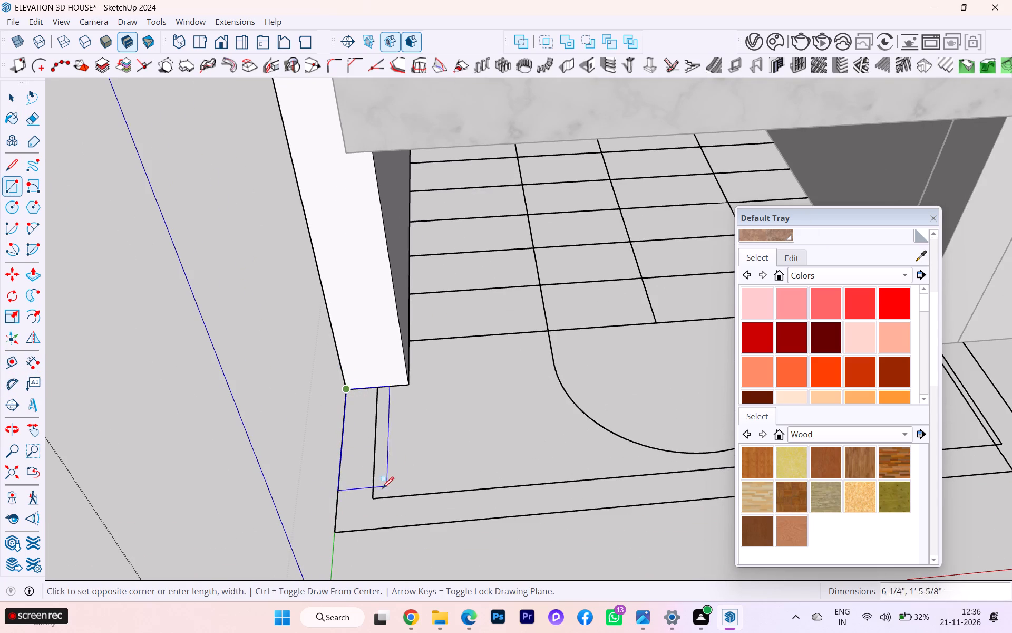
pyautogui.click(372, 501)
# Draw a rectangle about 7' 9 15/16" by 4 1/2" over the front plan strip before the staircase.
pyautogui.click(337, 503)
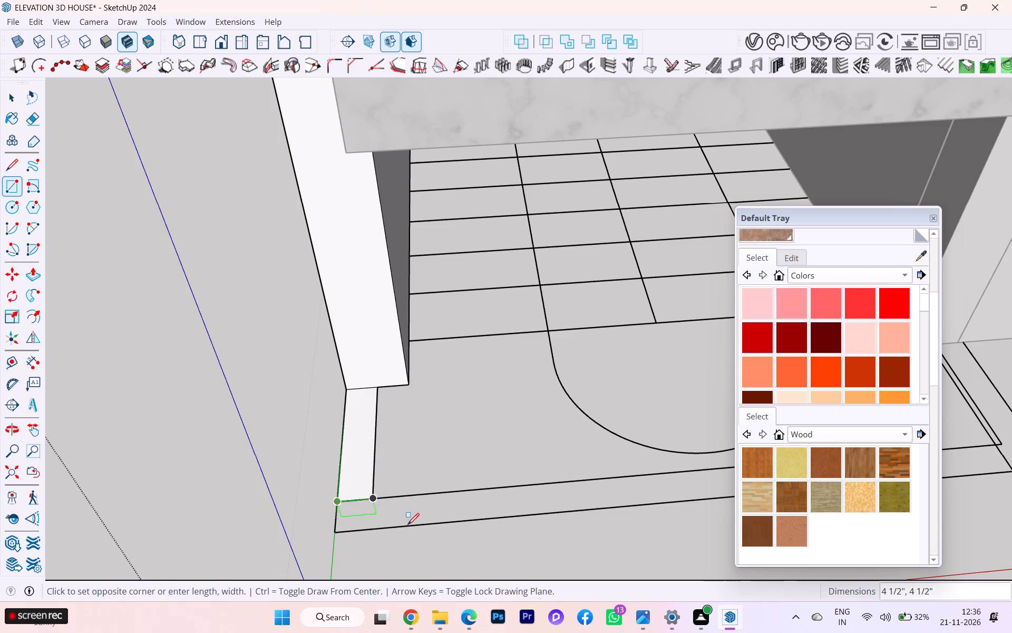
pyautogui.scroll(-4, 204, 421)
pyautogui.scroll(1, 204, 421)
pyautogui.scroll(-4, 256, 443)
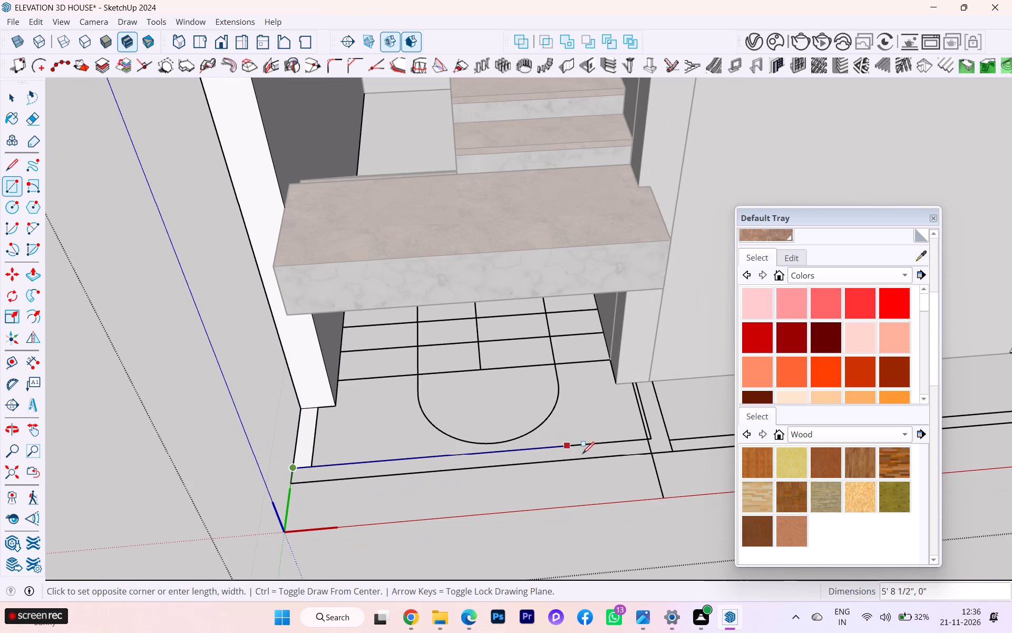
pyautogui.scroll(3, 626, 454)
pyautogui.click(681, 453)
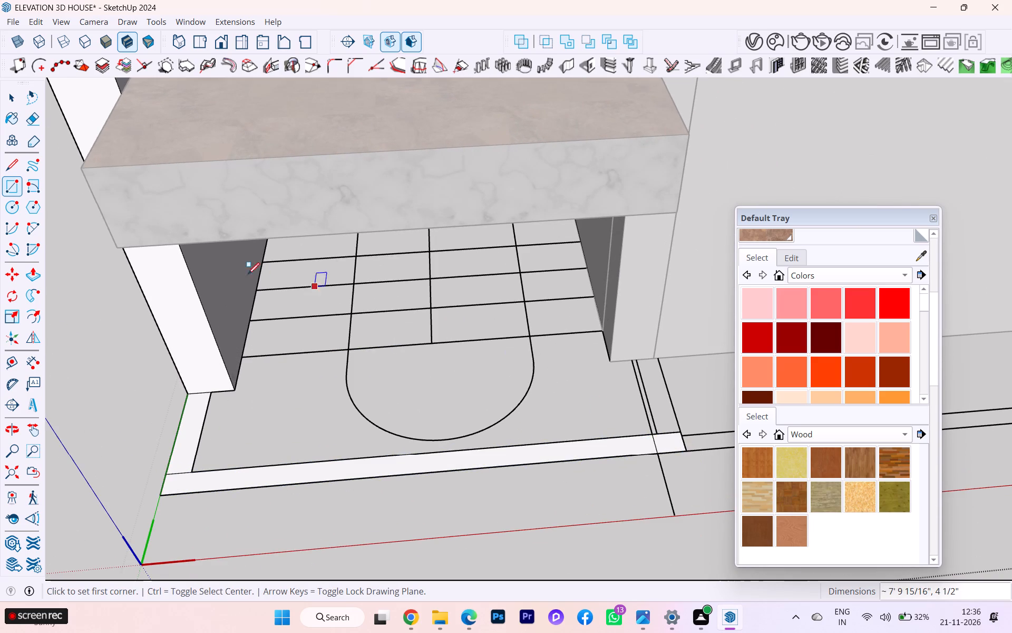
# Erase the edge between the side and front strip faces at the corner near the origin.
pyautogui.scroll(-4, 246, 274)
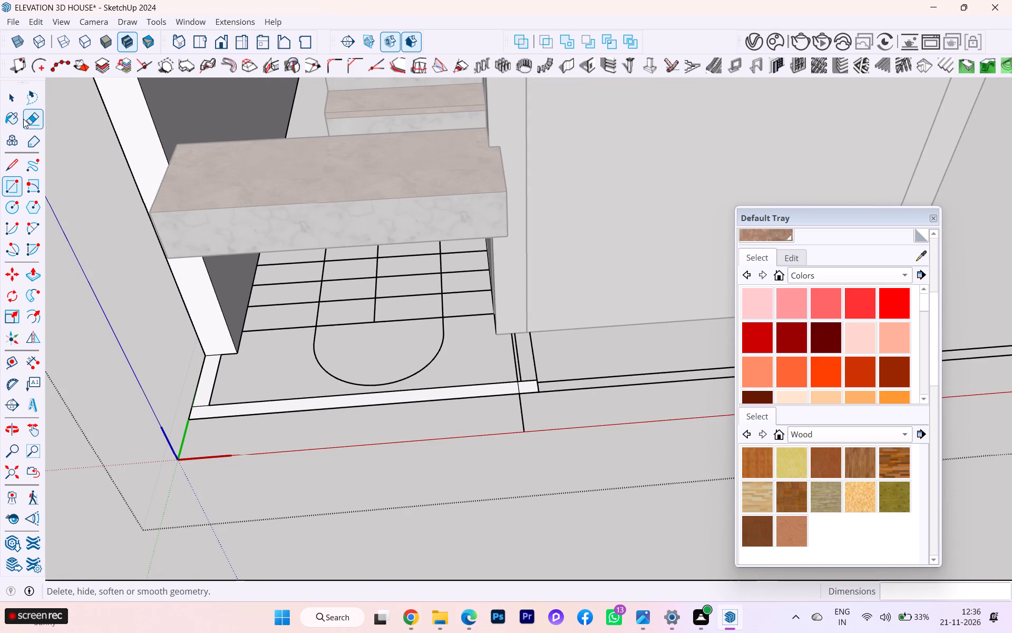
pyautogui.click(30, 114)
pyautogui.scroll(6, 214, 465)
pyautogui.scroll(4, 183, 409)
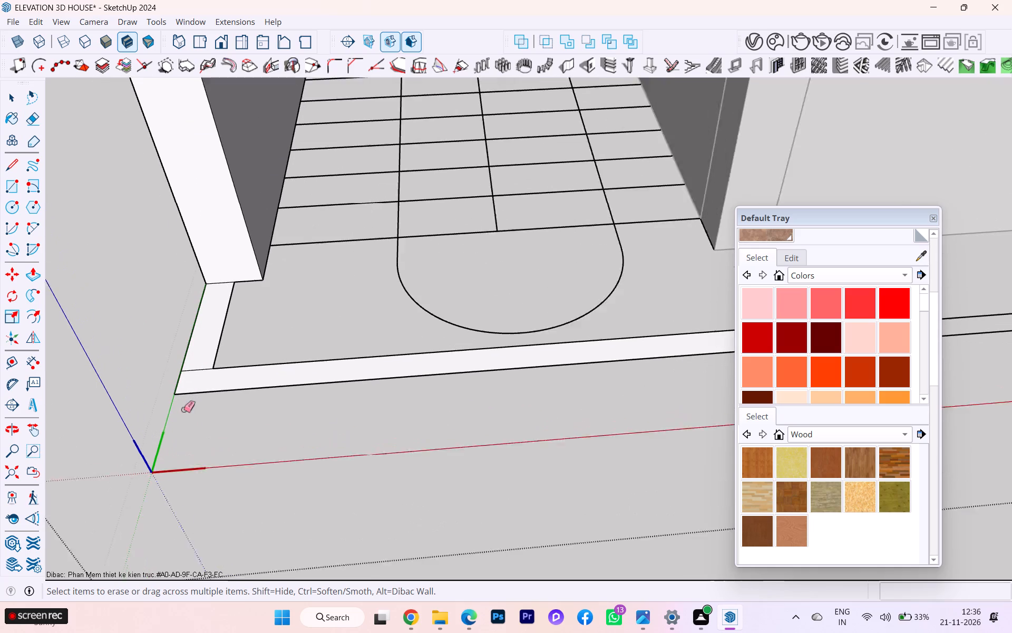
pyautogui.click(188, 369)
pyautogui.scroll(-7, 183, 356)
pyautogui.scroll(1, 151, 359)
pyautogui.scroll(-1, 148, 359)
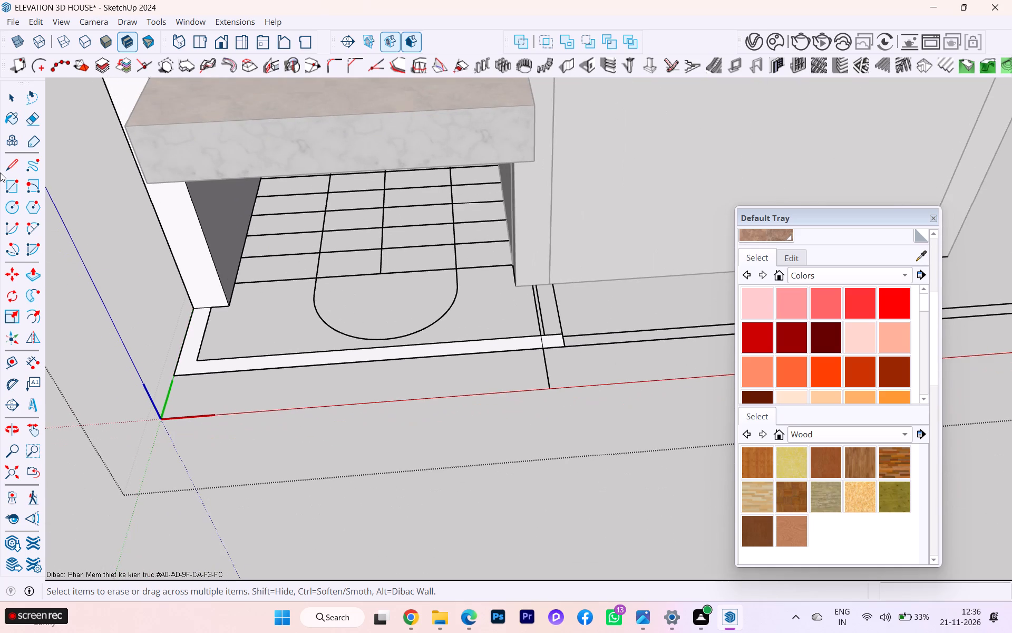
# Draw a rectangle about 1' 7 3/8" by 4 1/2" over the return strip between the room's corner column and the front strip.
pyautogui.click(3, 191)
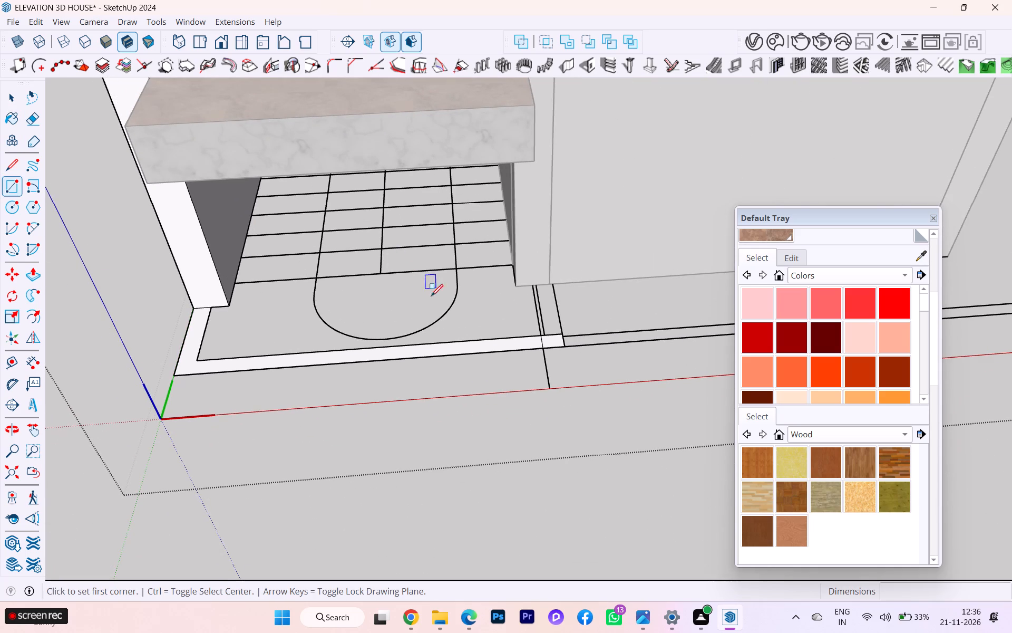
pyautogui.scroll(5, 463, 316)
pyautogui.scroll(1, 547, 256)
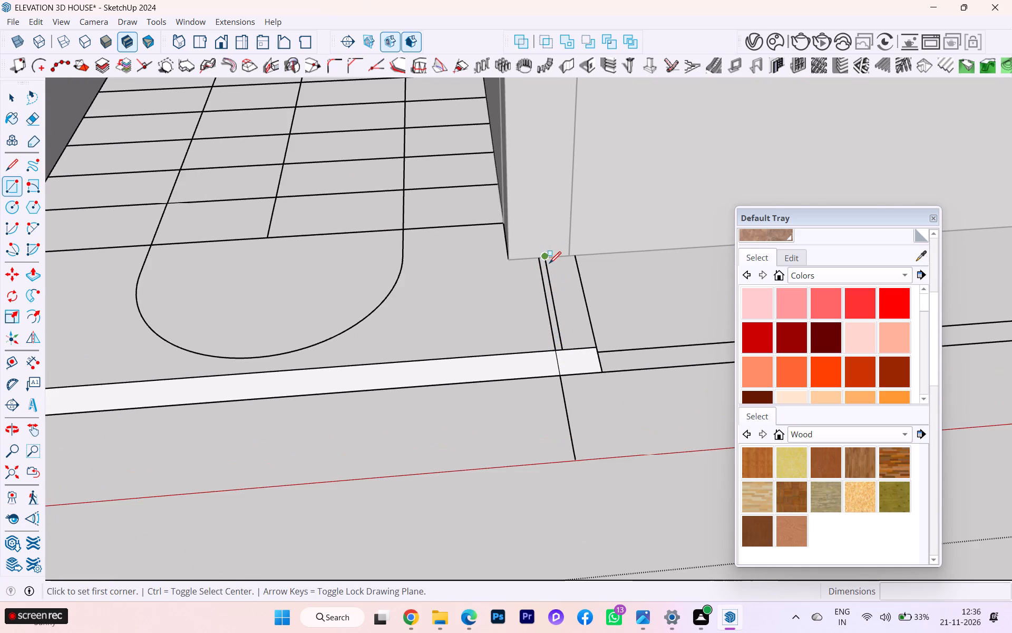
pyautogui.scroll(3, 550, 264)
pyautogui.scroll(-1, 550, 264)
pyautogui.scroll(2, 550, 264)
pyautogui.click(544, 255)
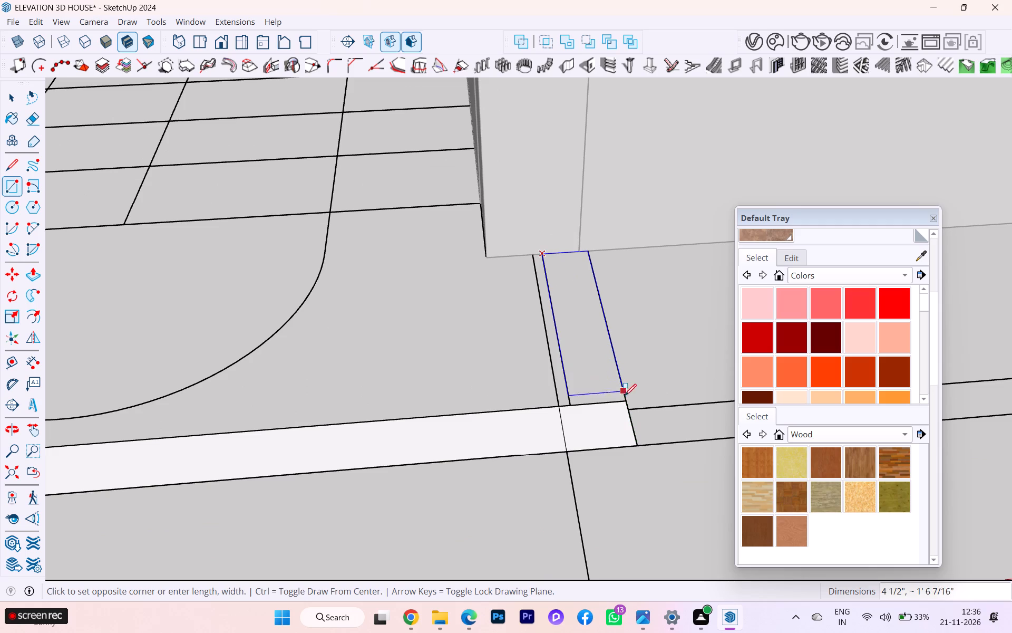
pyautogui.click(627, 401)
# Erase the edge separating the short return strip from the front strip.
pyautogui.click(32, 120)
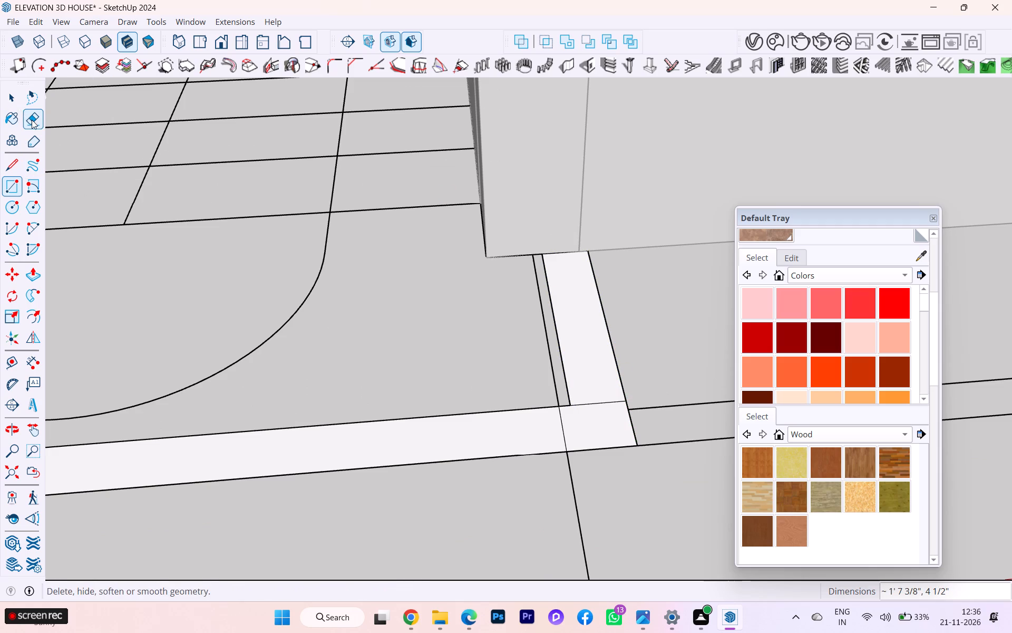
pyautogui.click(602, 406)
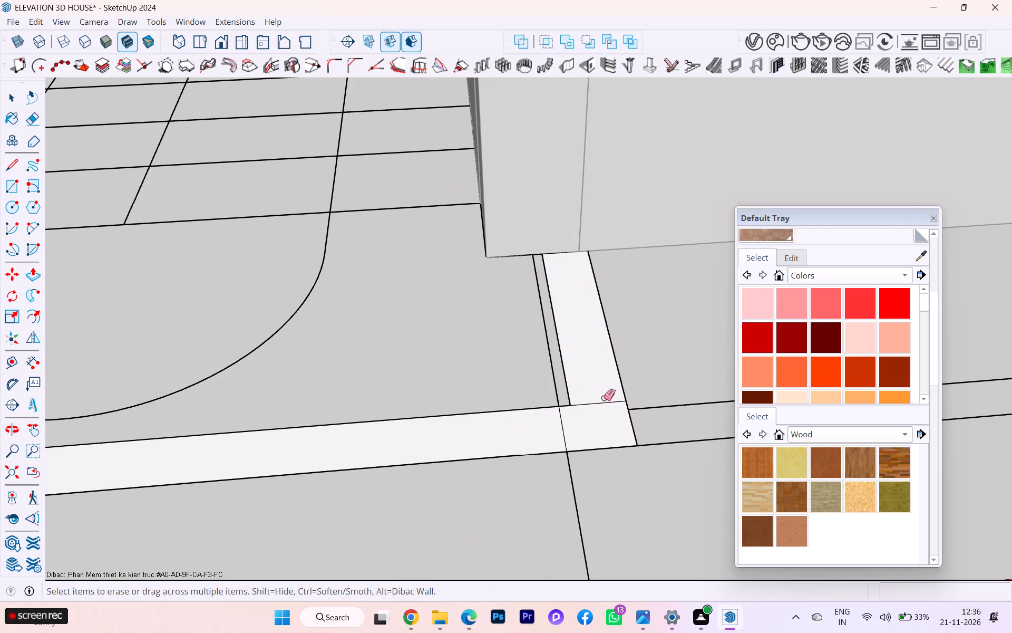
pyautogui.click(600, 401)
pyautogui.click(594, 402)
pyautogui.scroll(-2, 585, 323)
pyautogui.scroll(1, 586, 322)
pyautogui.scroll(-6, 586, 322)
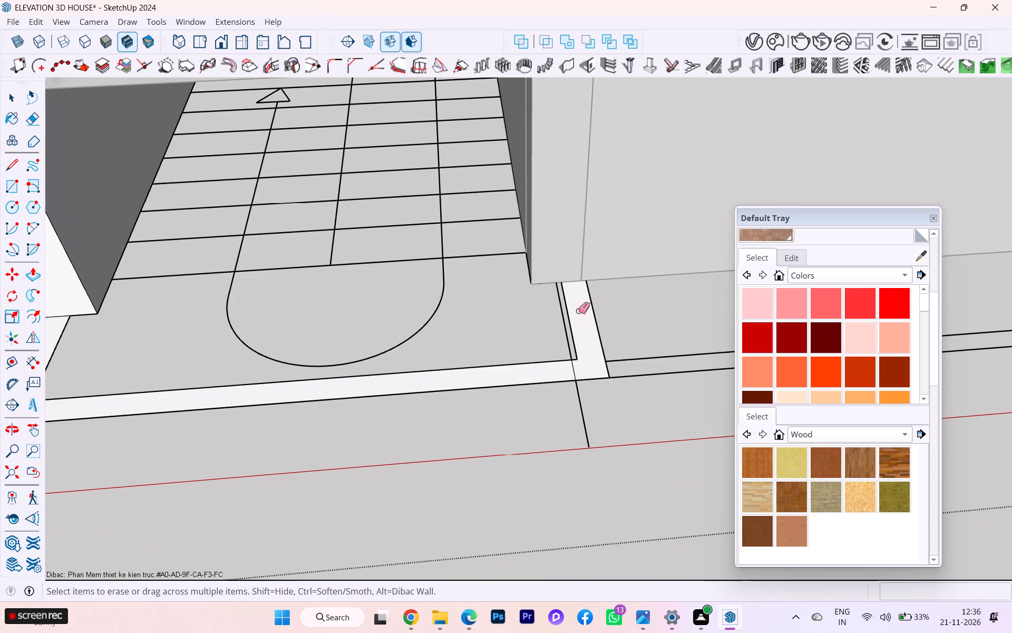
# Erase the remaining edge between the short return strip and the front strip before the staircase.
pyautogui.click(1, 97)
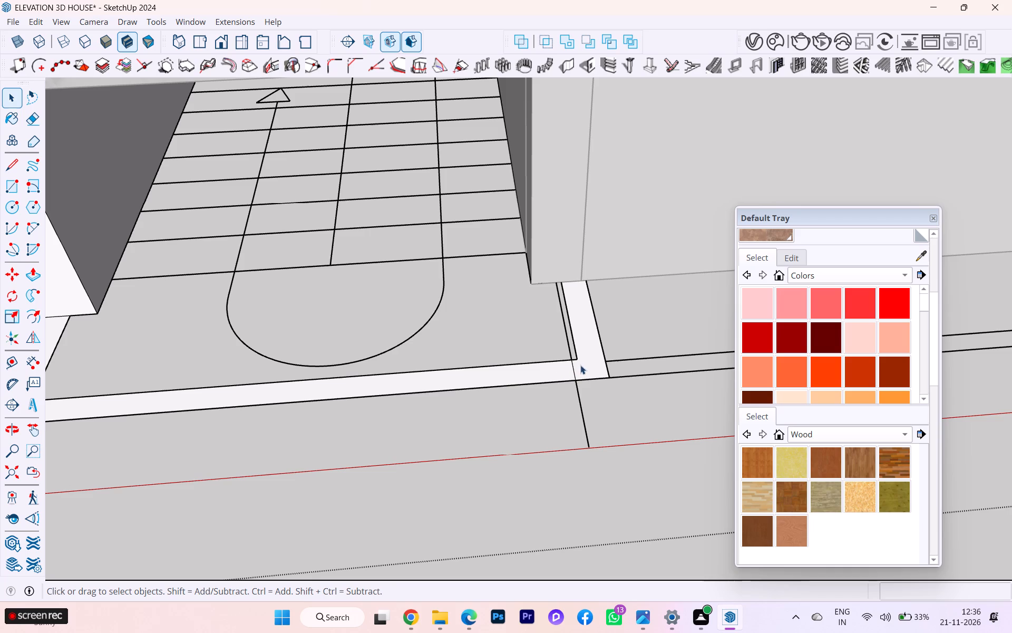
pyautogui.click(583, 364)
pyautogui.scroll(2, 571, 370)
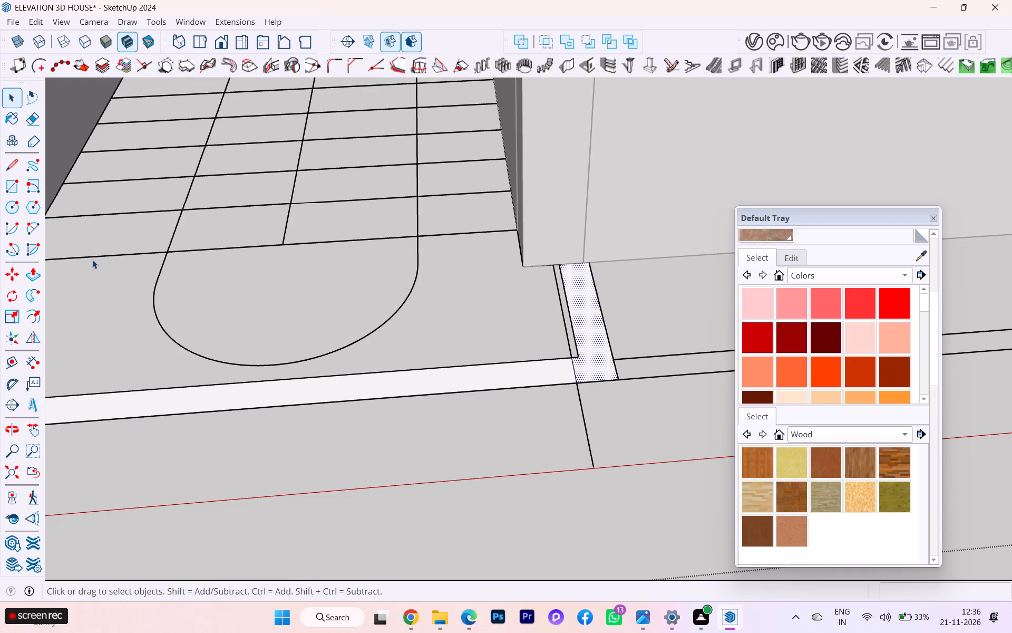
pyautogui.click(36, 120)
pyautogui.click(574, 370)
pyautogui.scroll(-8, 627, 368)
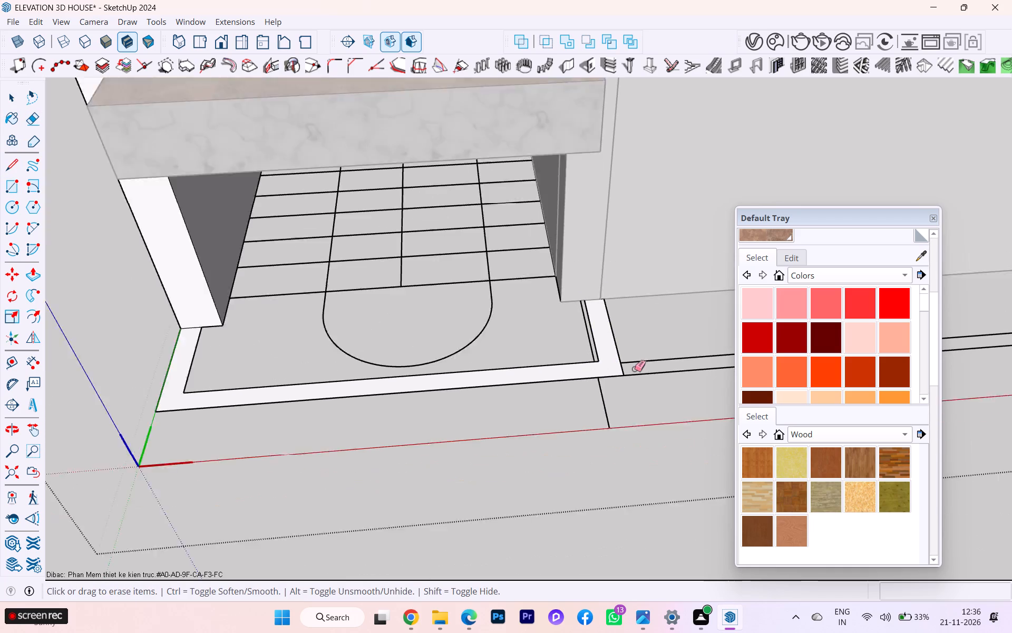
# Push/Pull the joined U-shaped strip before the staircase up 10', level with the top of the adjoining side wall.
pyautogui.click(1, 97)
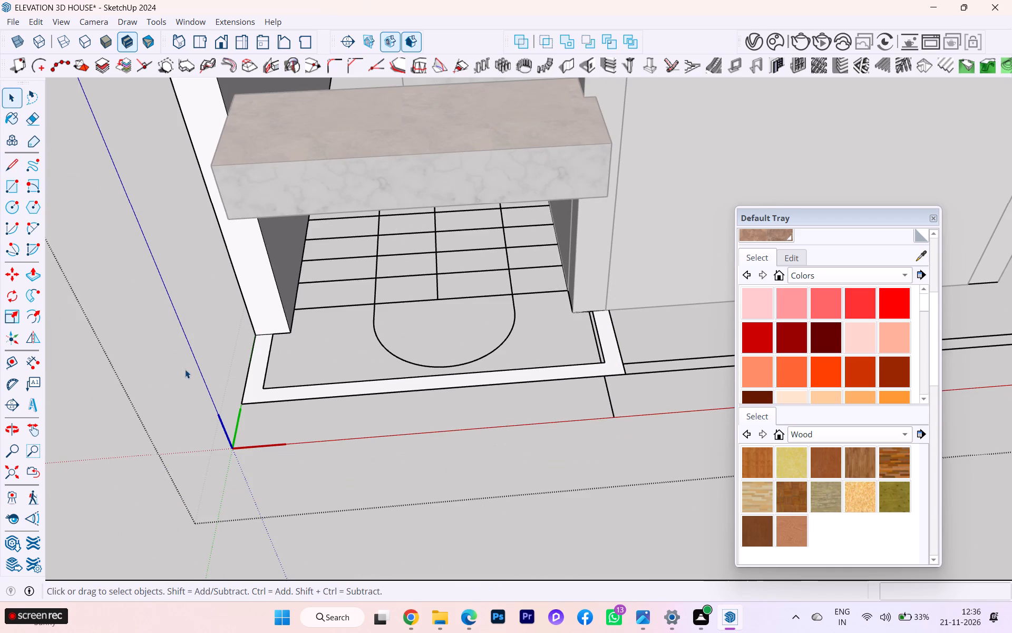
pyautogui.click(266, 389)
pyautogui.click(259, 392)
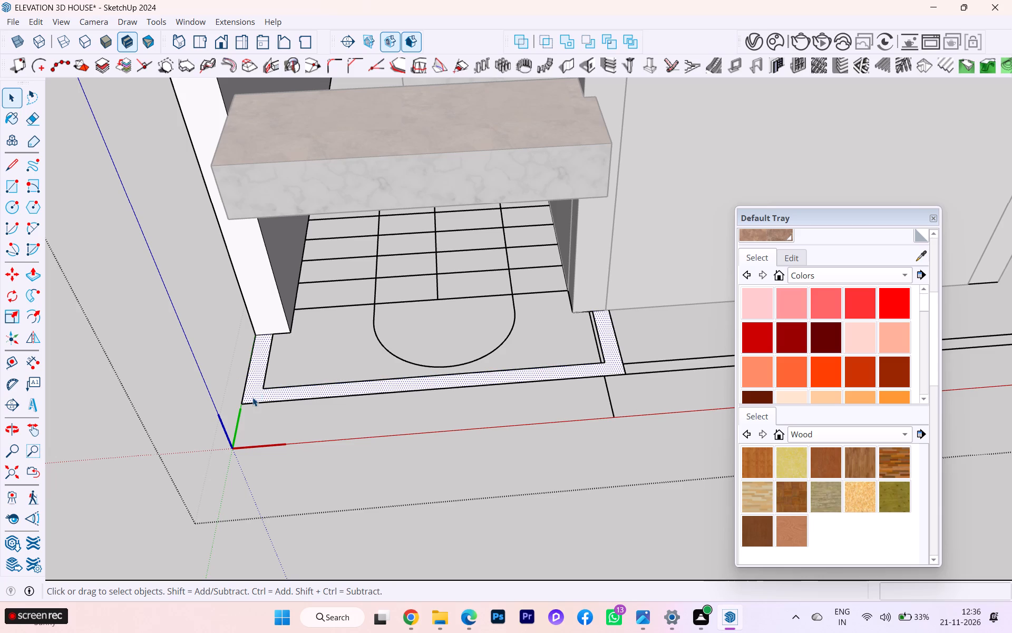
pyautogui.press('p')
pyautogui.press('Return')
pyautogui.click(252, 397)
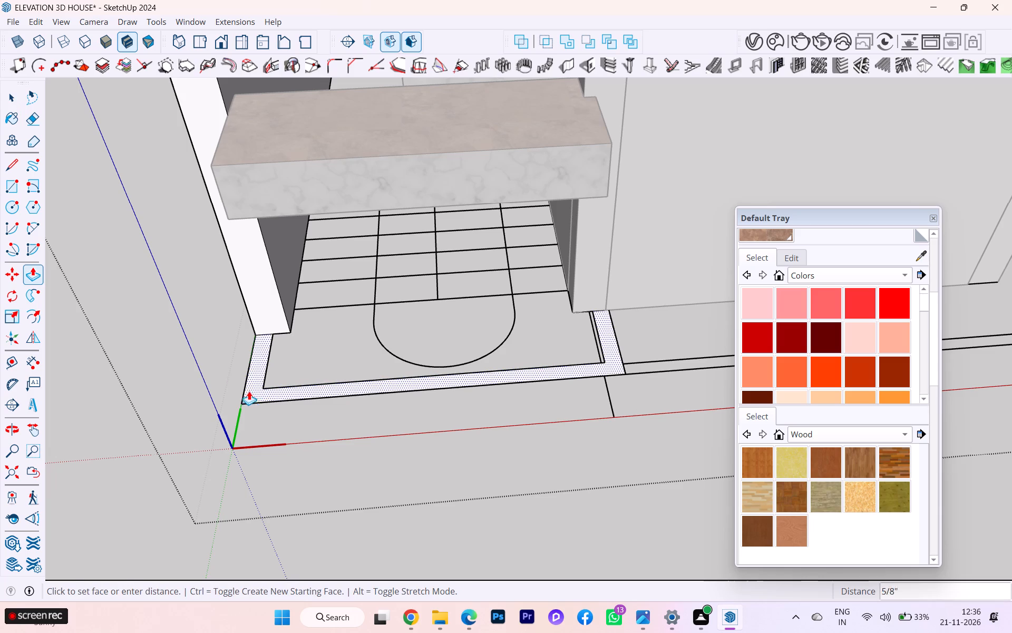
pyautogui.scroll(-3, 287, 204)
pyautogui.scroll(1, 299, 213)
pyautogui.scroll(-4, 299, 213)
pyautogui.scroll(5, 305, 227)
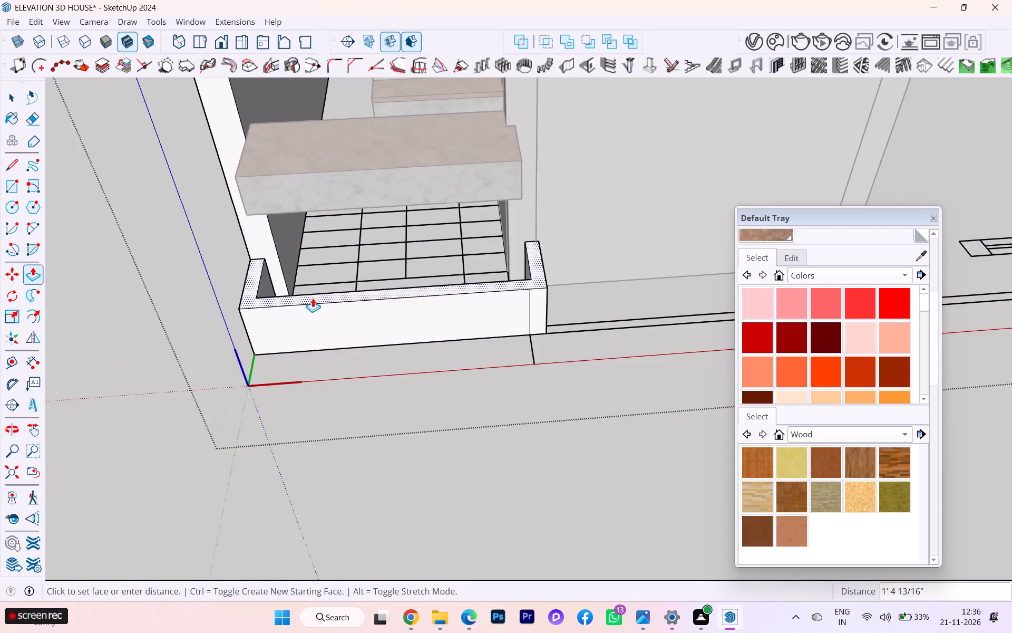
pyautogui.scroll(-5, 312, 297)
pyautogui.scroll(1, 320, 278)
pyautogui.scroll(-1, 319, 278)
pyautogui.moveTo(335, 284); pyautogui.dragTo(531, 279, button='middle')
pyautogui.scroll(3, 318, 175)
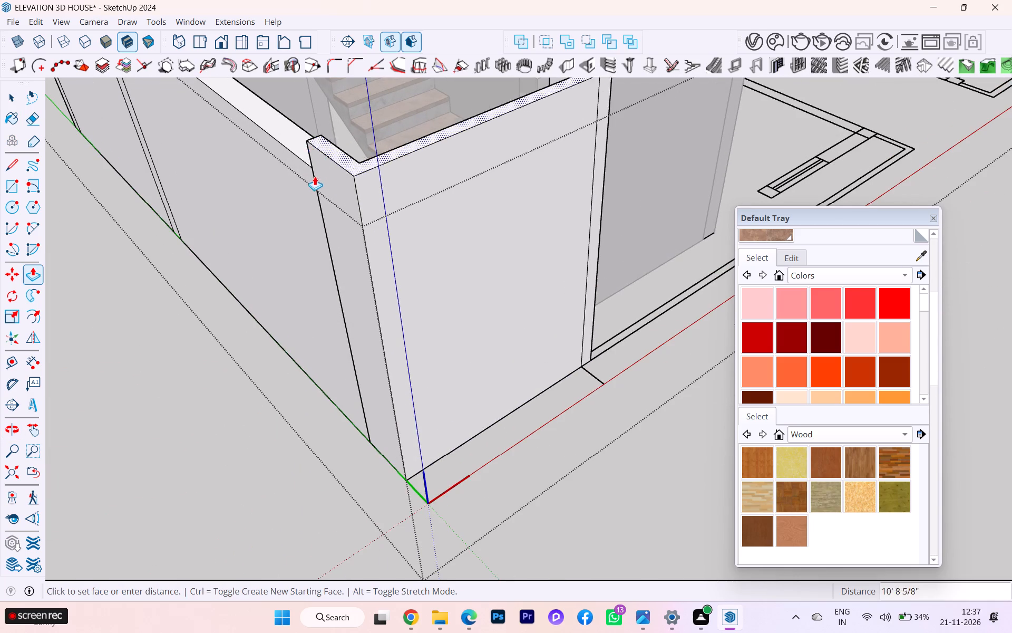
pyautogui.click(281, 145)
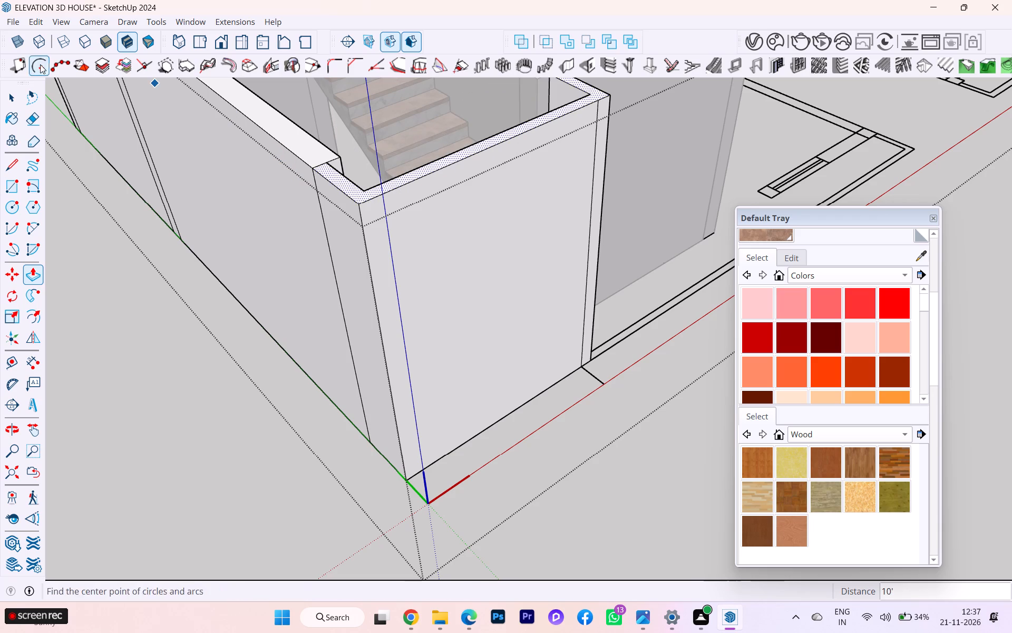
pyautogui.click(4, 96)
pyautogui.click(187, 424)
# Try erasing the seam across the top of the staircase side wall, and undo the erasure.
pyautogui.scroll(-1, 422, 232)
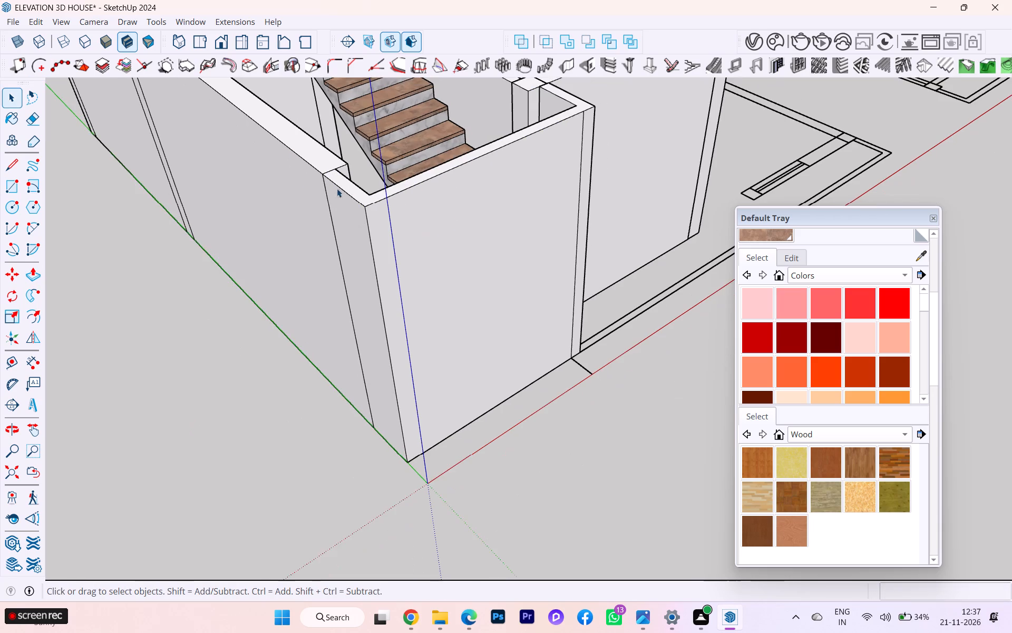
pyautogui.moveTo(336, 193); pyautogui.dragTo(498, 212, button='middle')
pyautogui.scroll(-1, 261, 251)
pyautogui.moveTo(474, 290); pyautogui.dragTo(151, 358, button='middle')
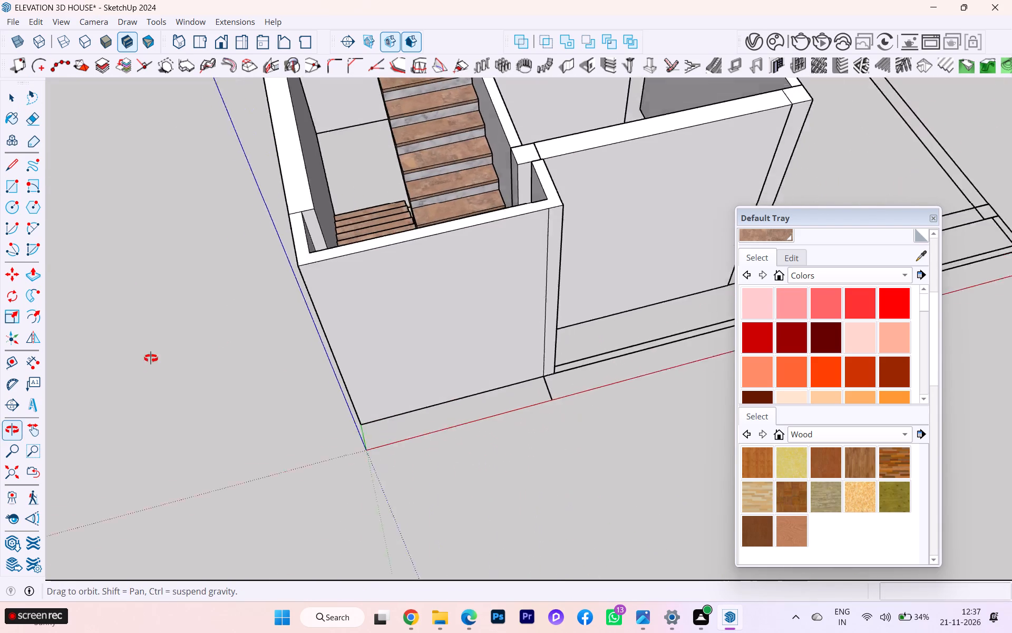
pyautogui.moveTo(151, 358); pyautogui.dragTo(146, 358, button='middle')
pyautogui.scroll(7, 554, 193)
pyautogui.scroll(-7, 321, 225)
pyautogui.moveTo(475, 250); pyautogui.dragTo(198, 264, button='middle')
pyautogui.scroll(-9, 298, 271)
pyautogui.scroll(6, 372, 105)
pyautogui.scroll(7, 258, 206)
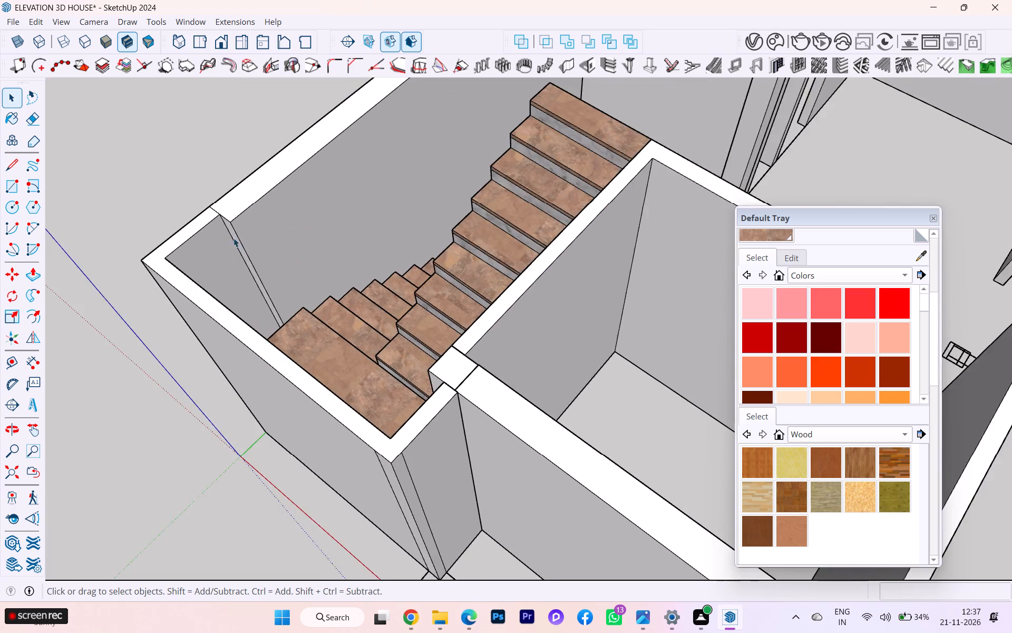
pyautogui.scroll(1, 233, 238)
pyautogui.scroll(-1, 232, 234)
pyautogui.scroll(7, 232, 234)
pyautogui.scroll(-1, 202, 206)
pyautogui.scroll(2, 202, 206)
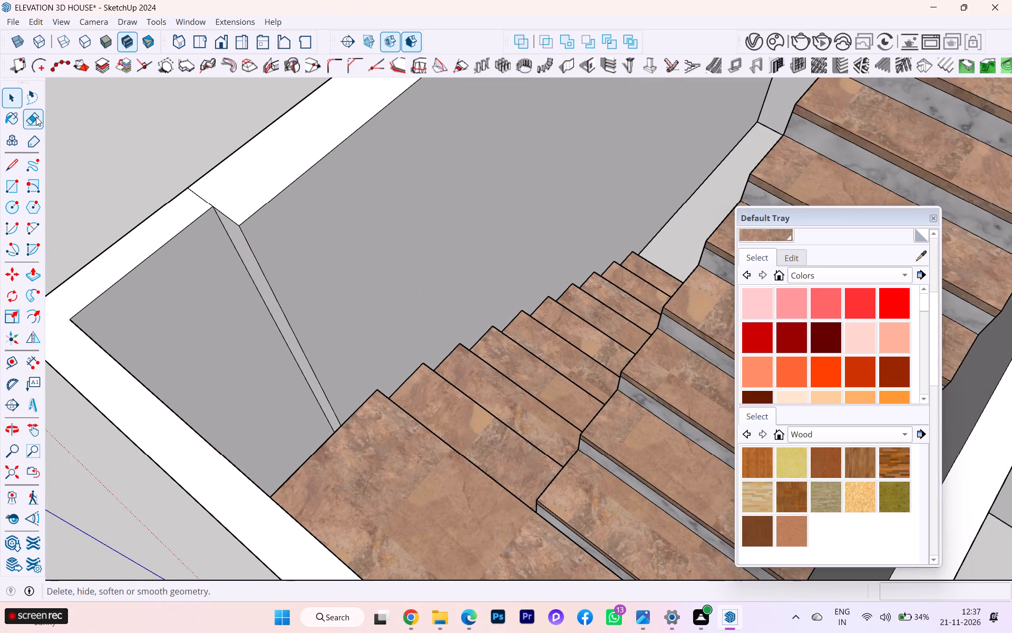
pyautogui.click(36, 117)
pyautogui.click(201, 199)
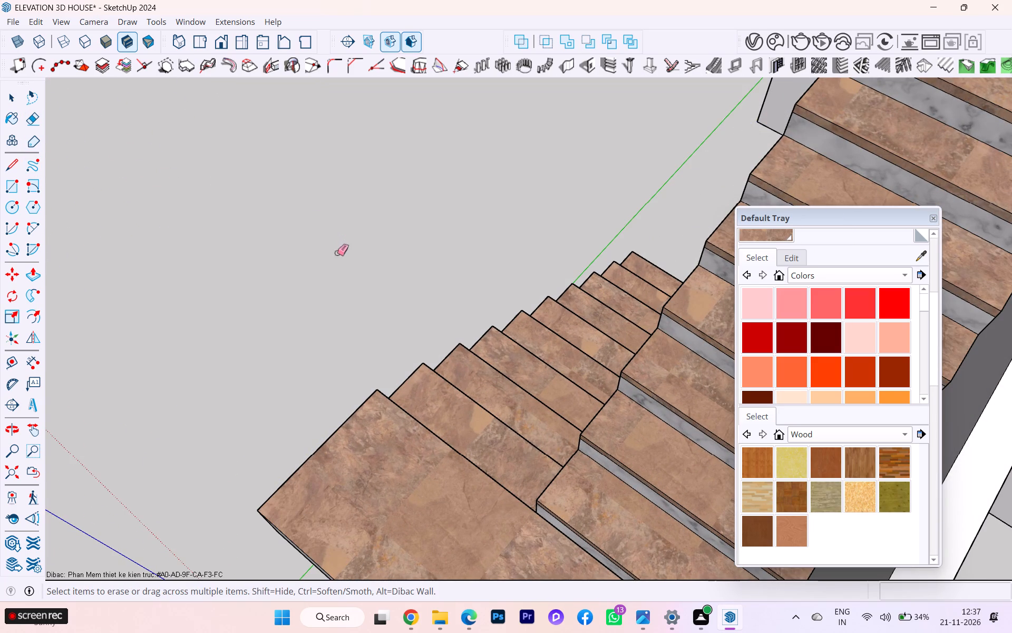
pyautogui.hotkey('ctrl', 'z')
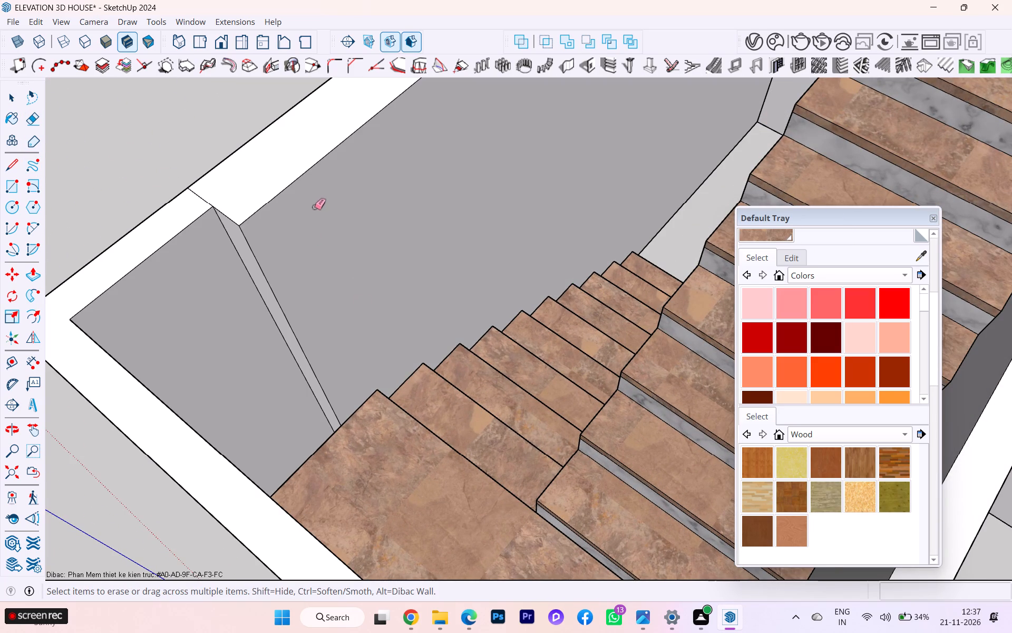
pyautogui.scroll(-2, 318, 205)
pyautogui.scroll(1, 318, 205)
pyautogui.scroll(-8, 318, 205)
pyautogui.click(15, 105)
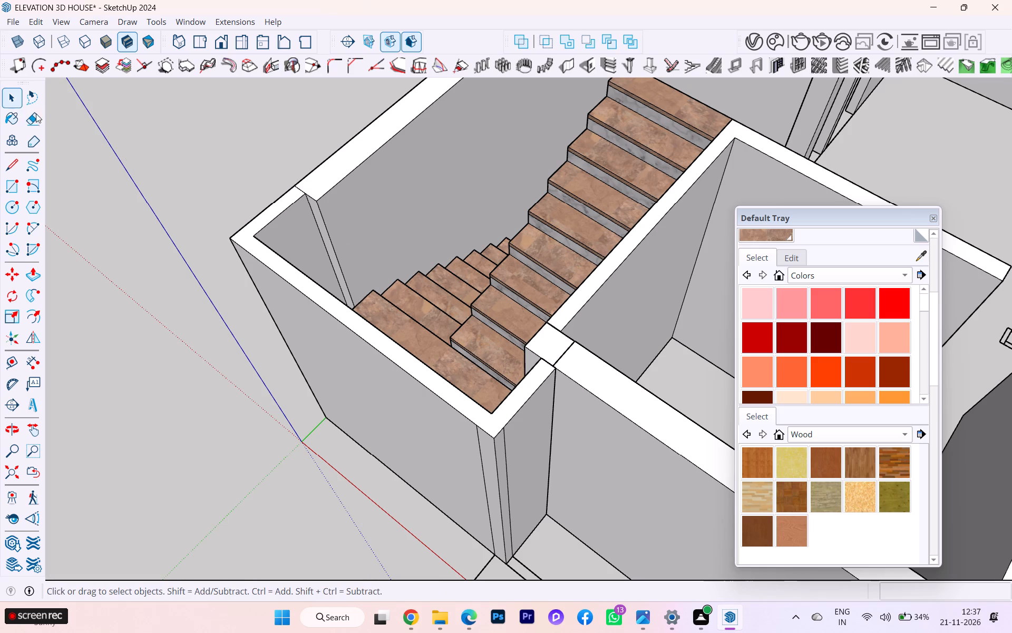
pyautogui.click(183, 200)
# Examine the raised staircase enclosure and the adjoining room walls from several sides.
pyautogui.scroll(-3, 193, 186)
pyautogui.scroll(1, 197, 185)
pyautogui.scroll(-2, 198, 185)
pyautogui.scroll(1, 199, 185)
pyautogui.scroll(-3, 217, 180)
pyautogui.click(214, 356)
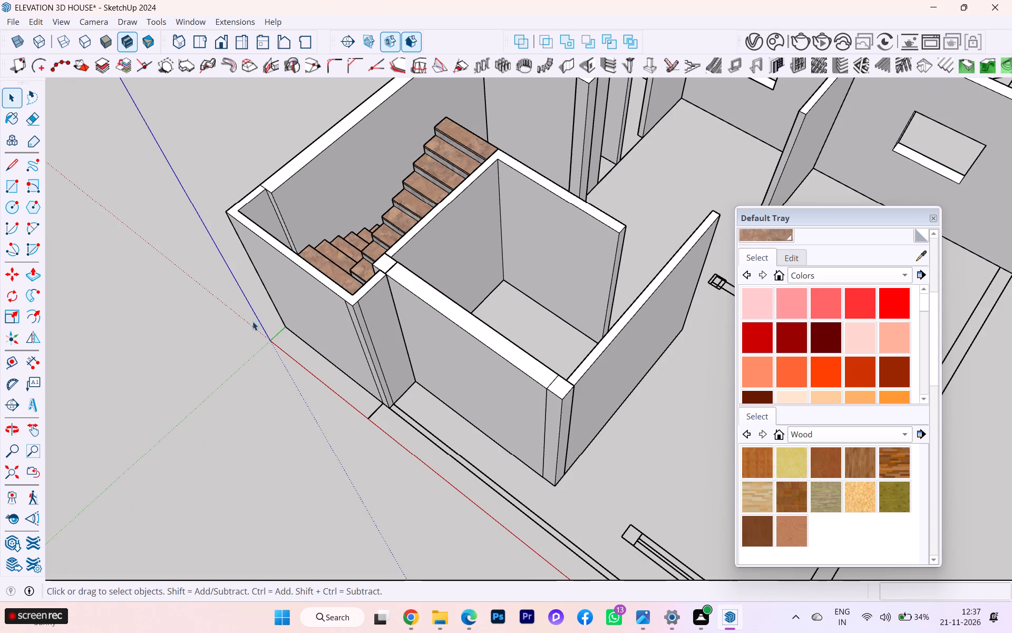
pyautogui.scroll(-1, 414, 138)
pyautogui.scroll(1, 414, 137)
pyautogui.scroll(-2, 418, 135)
pyautogui.scroll(1, 419, 135)
pyautogui.scroll(-2, 419, 135)
pyautogui.scroll(-4, 254, 212)
pyautogui.moveTo(484, 168); pyautogui.dragTo(332, 159, button='middle')
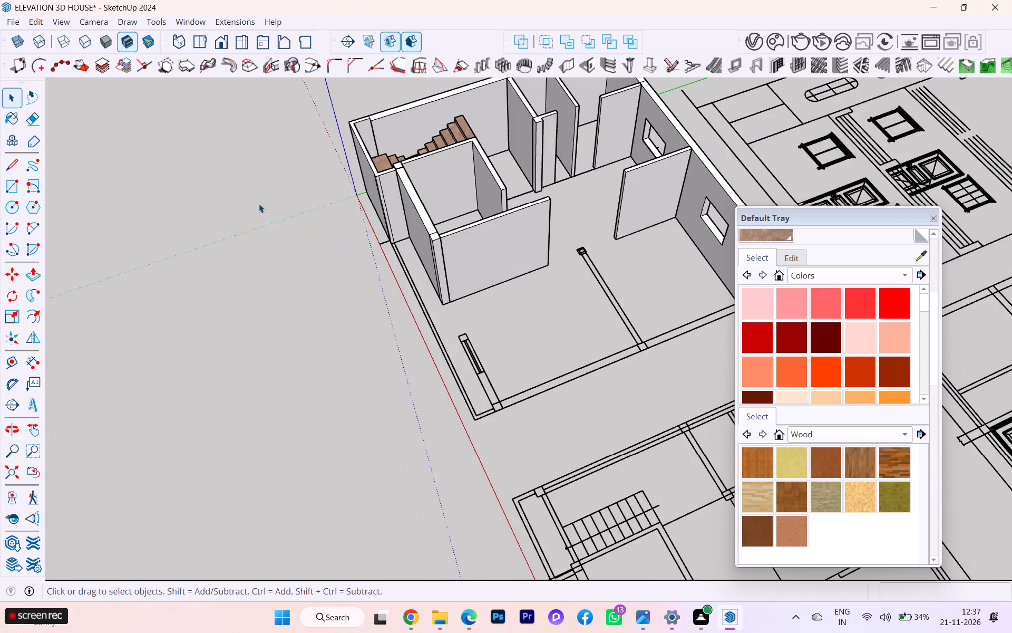
pyautogui.scroll(-3, 255, 208)
pyautogui.scroll(1, 254, 217)
pyautogui.scroll(-1, 254, 217)
pyautogui.scroll(2, 254, 217)
pyautogui.scroll(-1, 254, 218)
pyautogui.scroll(11, 483, 145)
pyautogui.scroll(-1, 531, 135)
pyautogui.scroll(1, 532, 135)
pyautogui.scroll(-3, 533, 135)
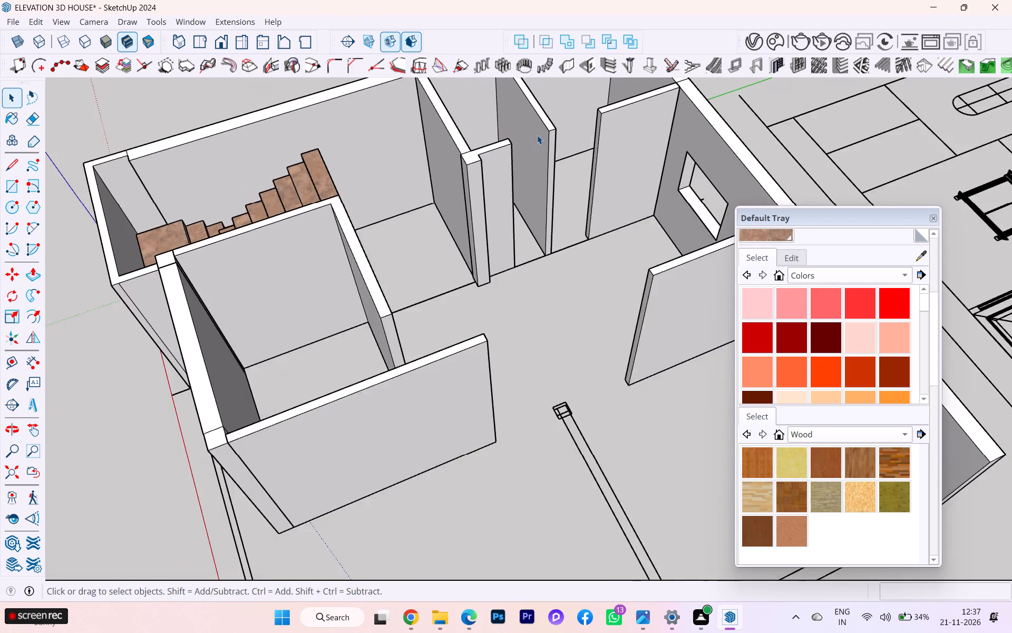
pyautogui.scroll(-5, 537, 135)
pyautogui.moveTo(368, 175); pyautogui.dragTo(415, 127, button='middle')
pyautogui.scroll(7, 424, 199)
pyautogui.scroll(-3, 498, 180)
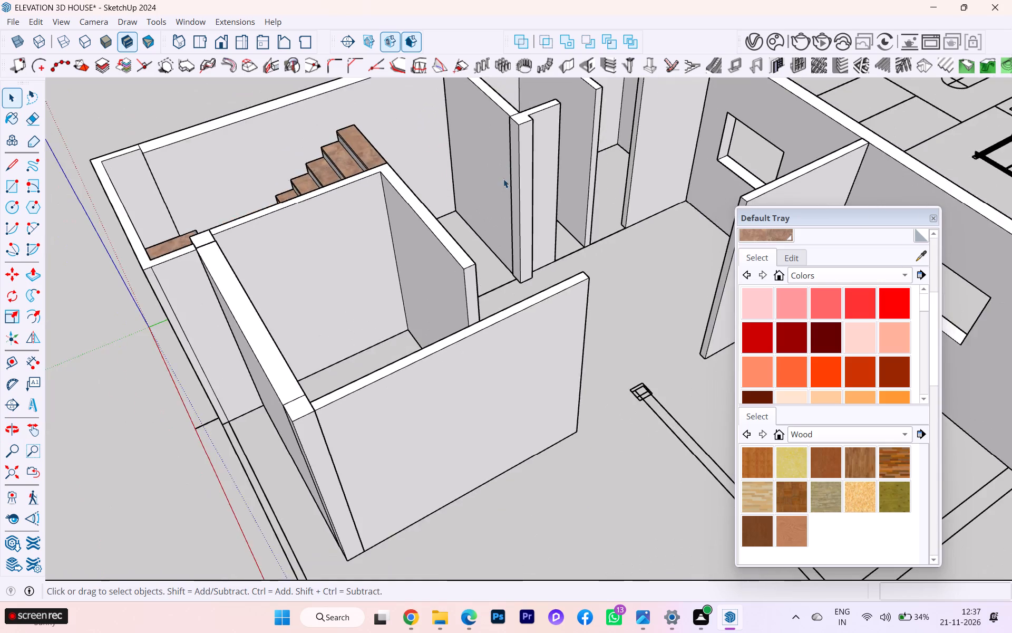
pyautogui.moveTo(503, 179); pyautogui.dragTo(300, 182, button='middle')
pyautogui.scroll(-4, 334, 190)
pyautogui.scroll(4, 356, 188)
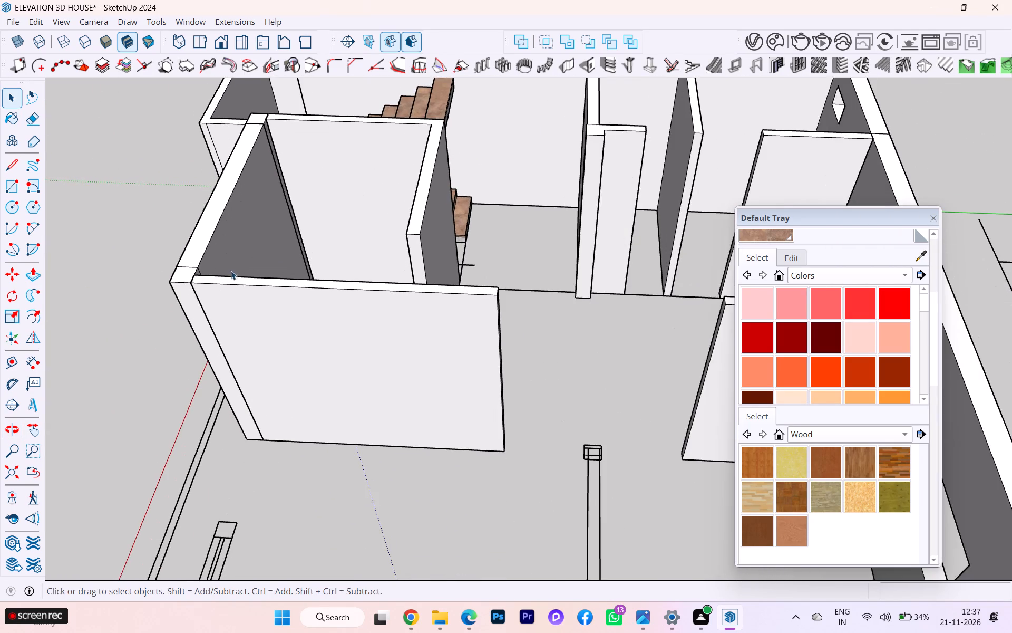
# Check the separate wall pieces at the adjoining room's outer corner by selecting each in turn.
pyautogui.scroll(5, 231, 276)
pyautogui.click(175, 286)
pyautogui.scroll(11, 169, 285)
pyautogui.click(208, 267)
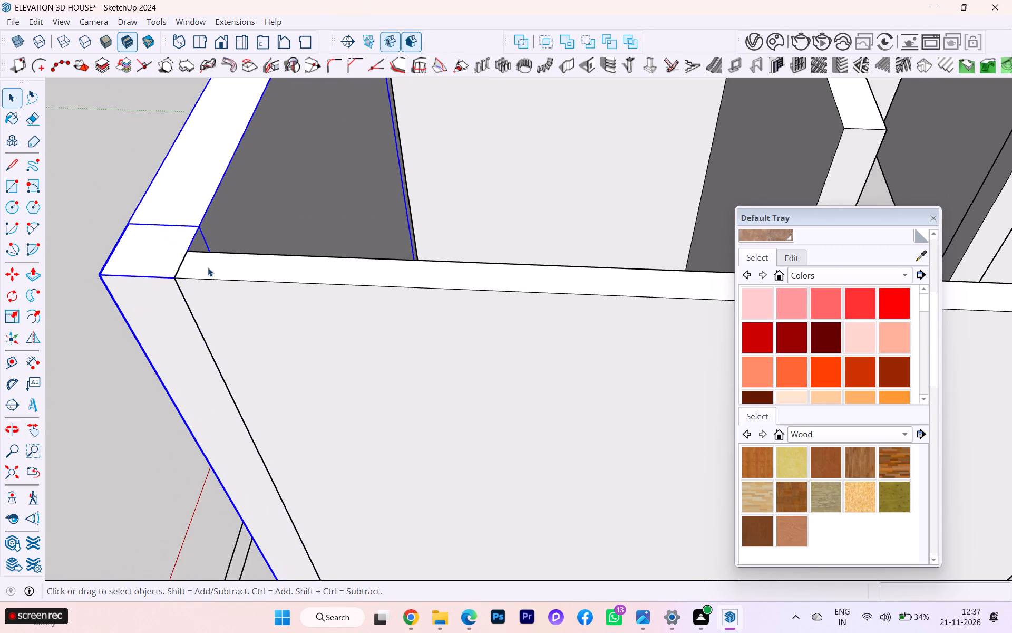
pyautogui.scroll(4, 180, 268)
pyautogui.scroll(-7, 218, 214)
pyautogui.scroll(1, 239, 234)
pyautogui.scroll(-1, 231, 236)
pyautogui.click(39, 244)
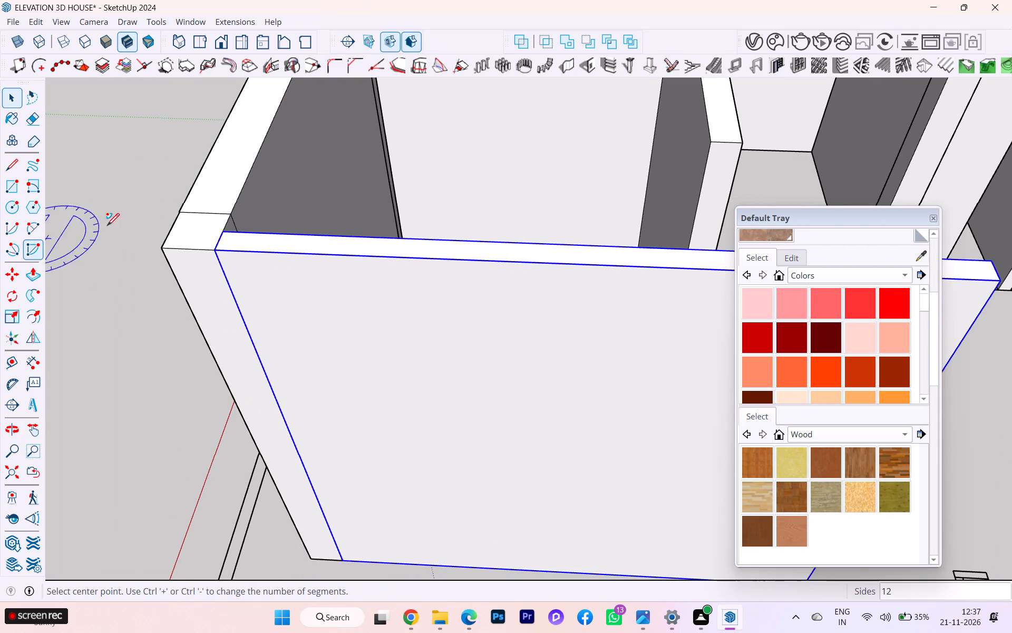
pyautogui.click(13, 103)
pyautogui.click(89, 135)
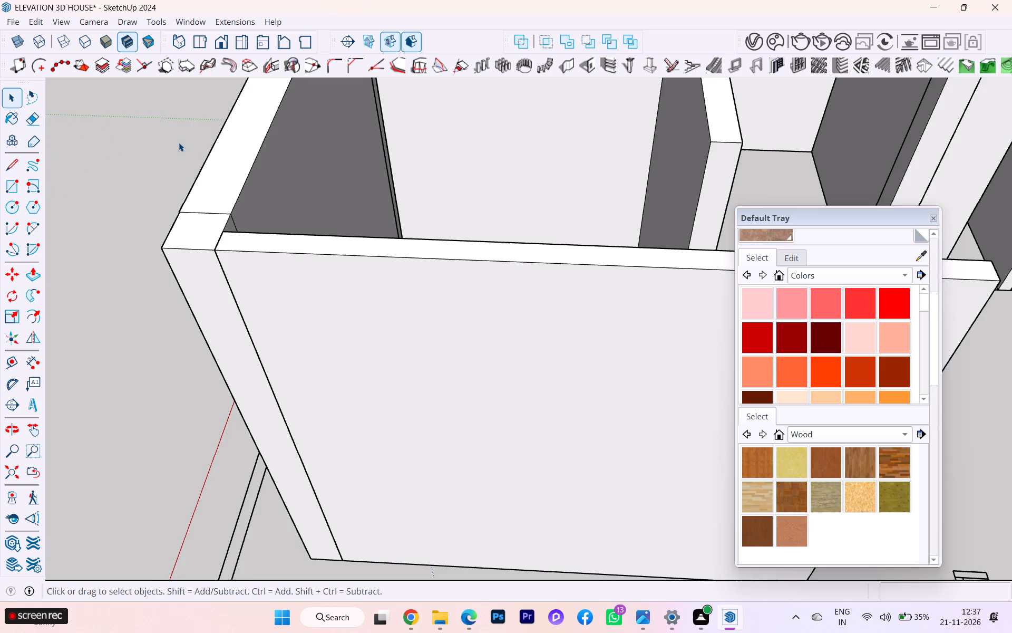
# Examine the wall tops and junctions of the room beside the staircase and the neighbouring partitions.
pyautogui.scroll(-6, 249, 165)
pyautogui.scroll(-1, 295, 179)
pyautogui.scroll(1, 295, 179)
pyautogui.scroll(-2, 294, 180)
pyautogui.scroll(-10, 240, 209)
pyautogui.scroll(3, 345, 136)
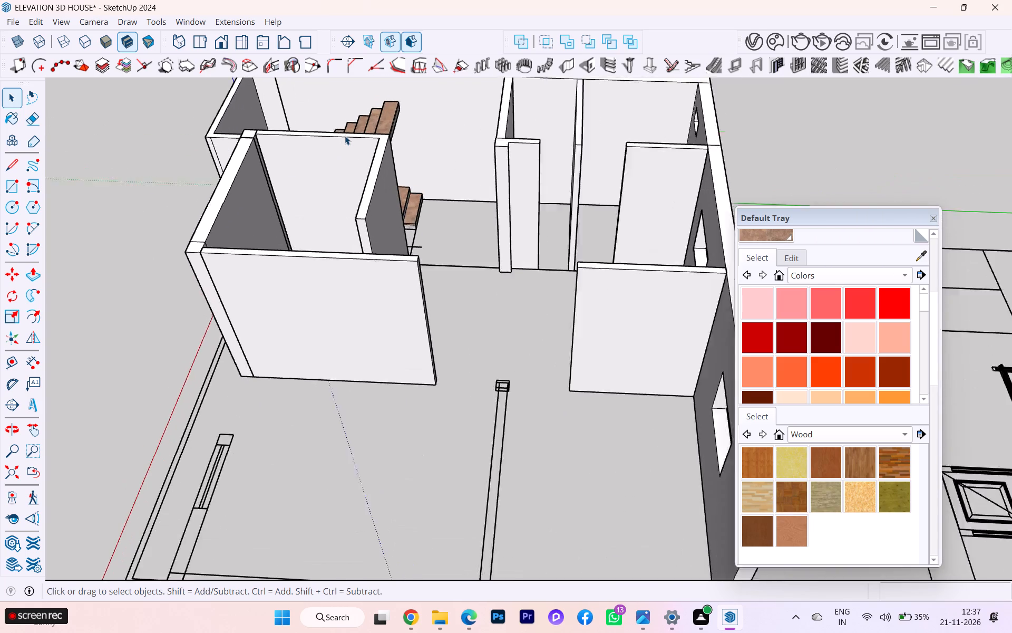
pyautogui.scroll(2, 345, 136)
pyautogui.scroll(-1, 407, 201)
pyautogui.scroll(2, 408, 203)
pyautogui.scroll(-1, 413, 210)
pyautogui.moveTo(413, 209); pyautogui.dragTo(334, 129, button='middle')
pyautogui.scroll(-1, 353, 158)
pyautogui.scroll(3, 353, 158)
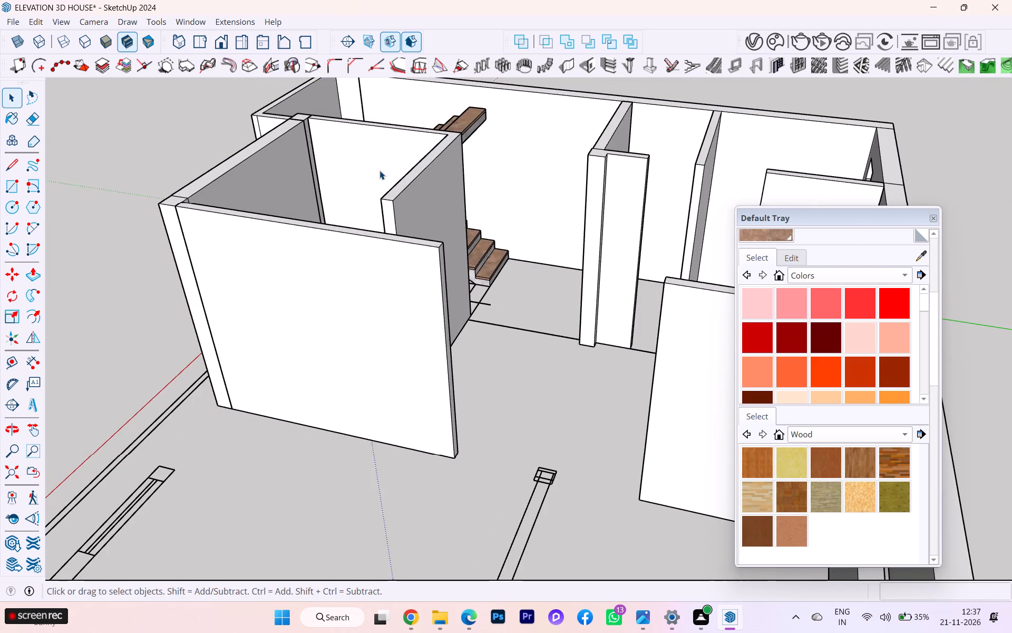
pyautogui.moveTo(379, 170); pyautogui.dragTo(386, 155, button='middle')
pyautogui.scroll(3, 390, 212)
pyautogui.scroll(-1, 382, 215)
pyautogui.moveTo(372, 205); pyautogui.dragTo(118, 156, button='middle')
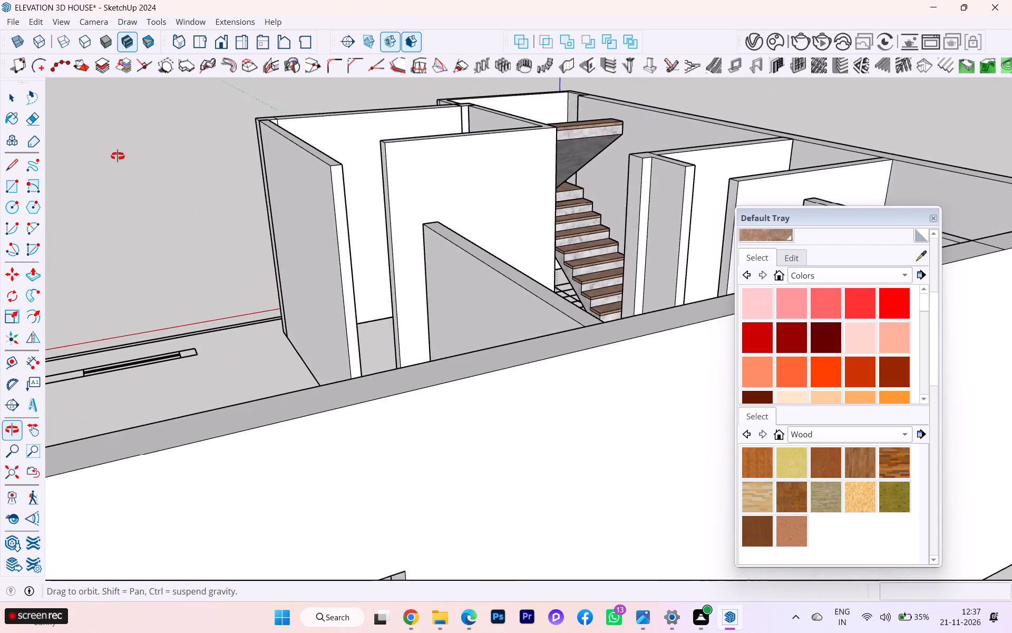
pyautogui.moveTo(118, 156); pyautogui.dragTo(538, 175, button='middle')
pyautogui.scroll(-7, 305, 187)
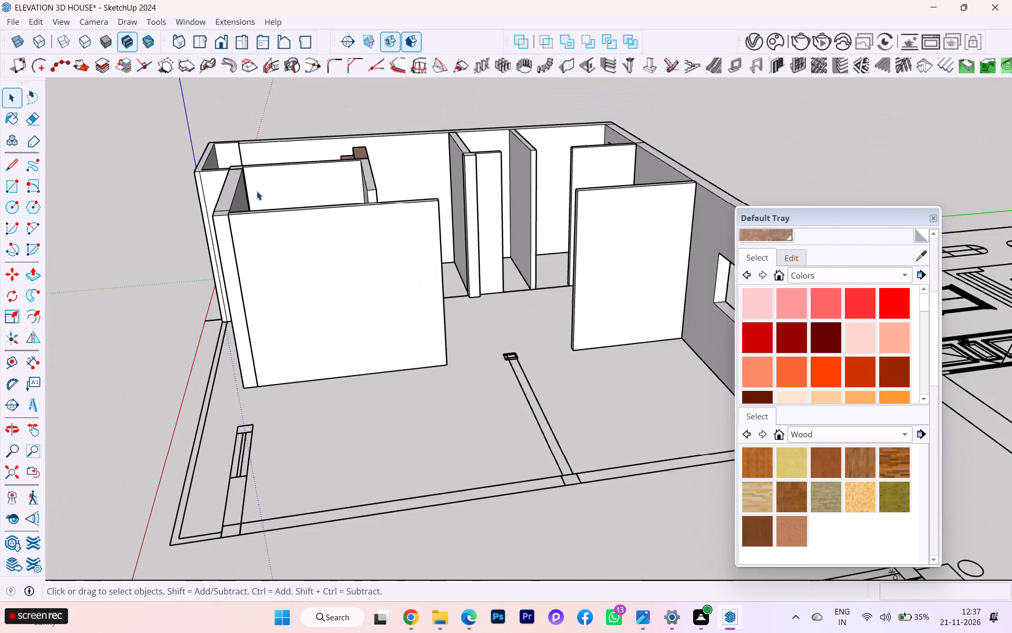
pyautogui.scroll(-2, 328, 179)
pyautogui.scroll(1, 336, 179)
pyautogui.scroll(-1, 344, 178)
pyautogui.scroll(-1, 465, 157)
pyautogui.moveTo(439, 170); pyautogui.dragTo(271, 190, button='middle')
pyautogui.scroll(5, 394, 138)
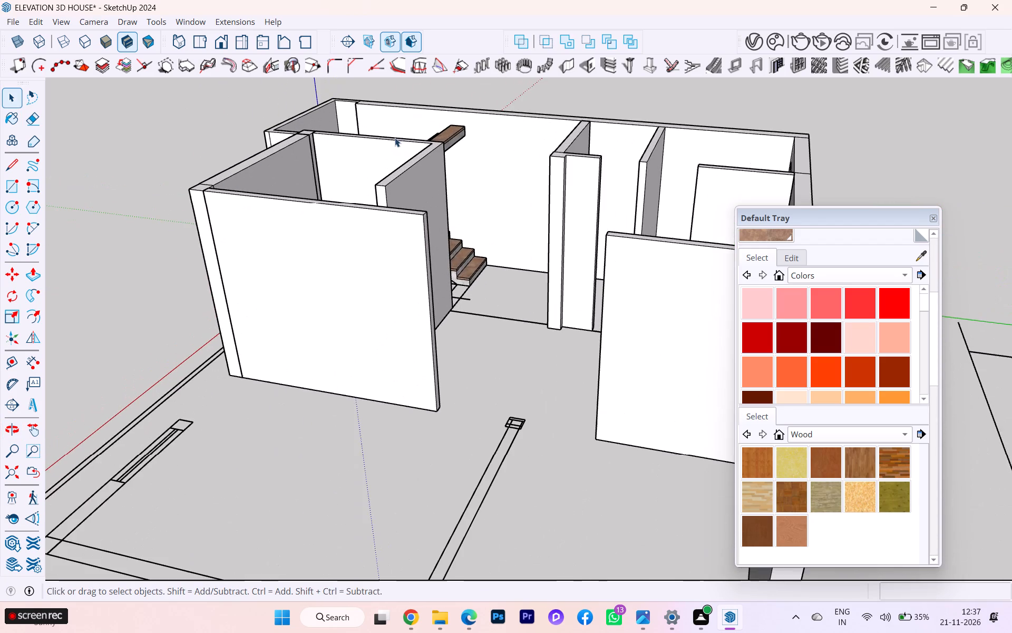
pyautogui.scroll(5, 467, 147)
pyautogui.scroll(-3, 496, 150)
pyautogui.scroll(1, 500, 157)
pyautogui.scroll(-1, 500, 157)
pyautogui.moveTo(500, 157); pyautogui.dragTo(354, 216, button='middle')
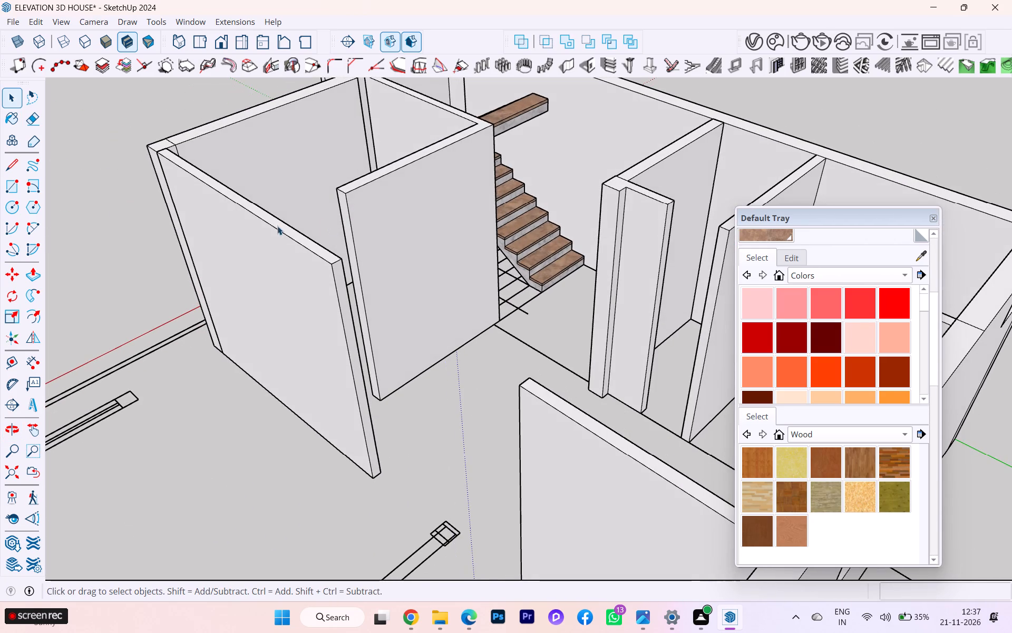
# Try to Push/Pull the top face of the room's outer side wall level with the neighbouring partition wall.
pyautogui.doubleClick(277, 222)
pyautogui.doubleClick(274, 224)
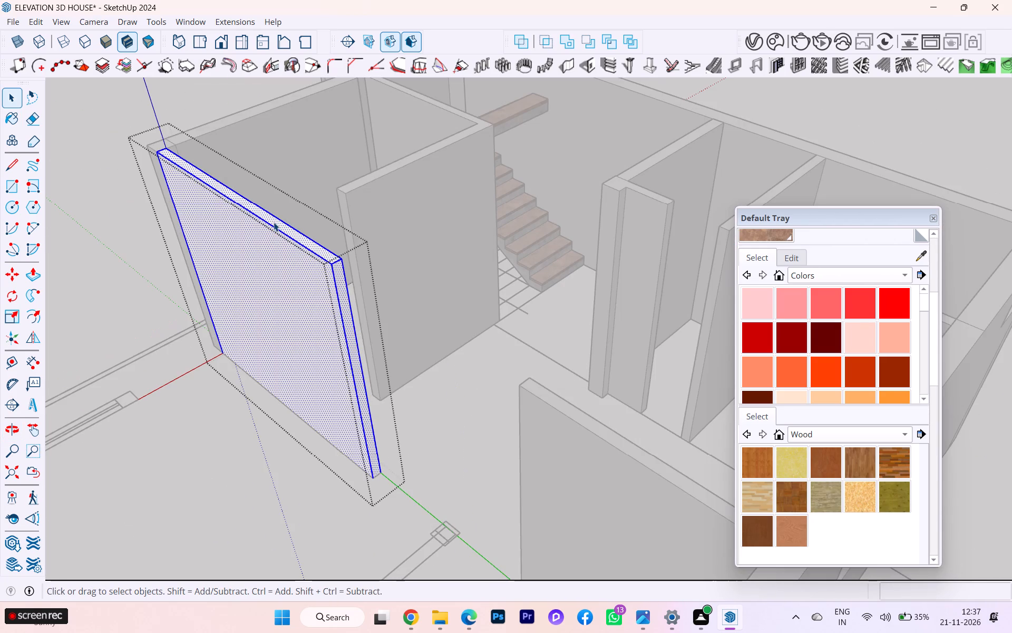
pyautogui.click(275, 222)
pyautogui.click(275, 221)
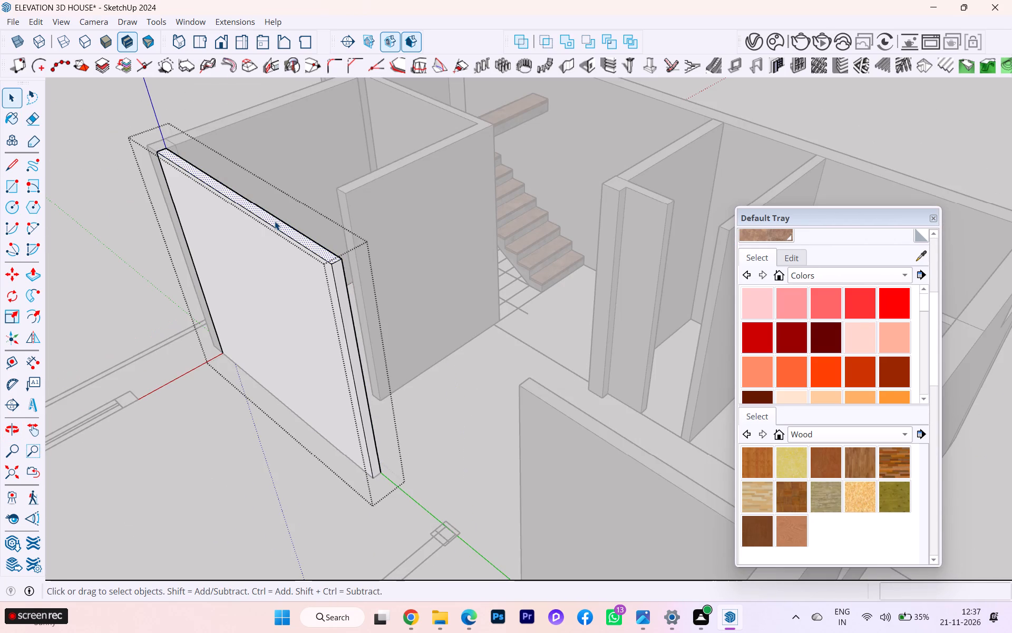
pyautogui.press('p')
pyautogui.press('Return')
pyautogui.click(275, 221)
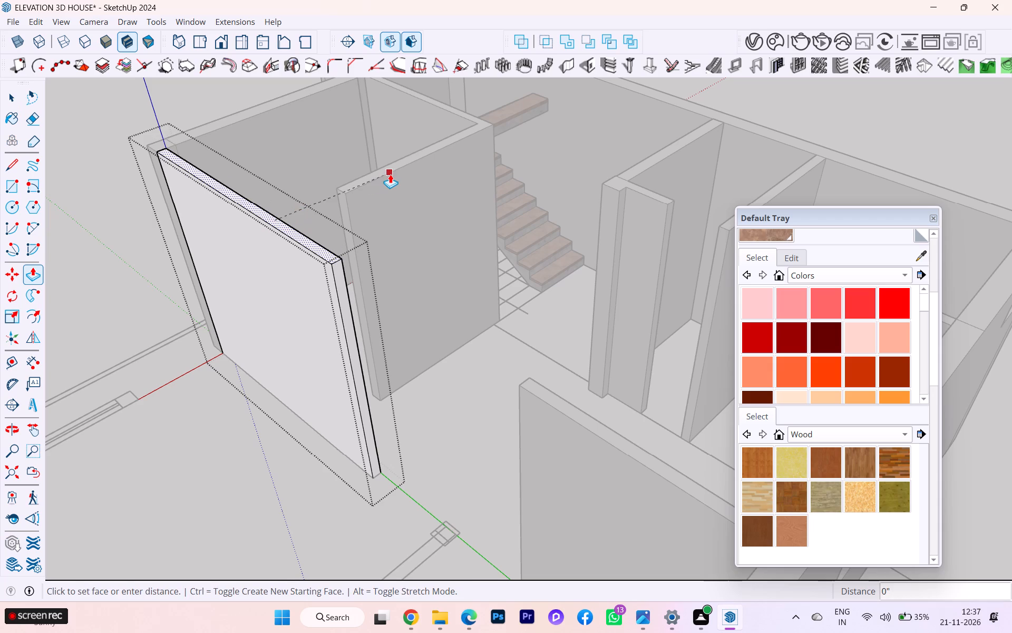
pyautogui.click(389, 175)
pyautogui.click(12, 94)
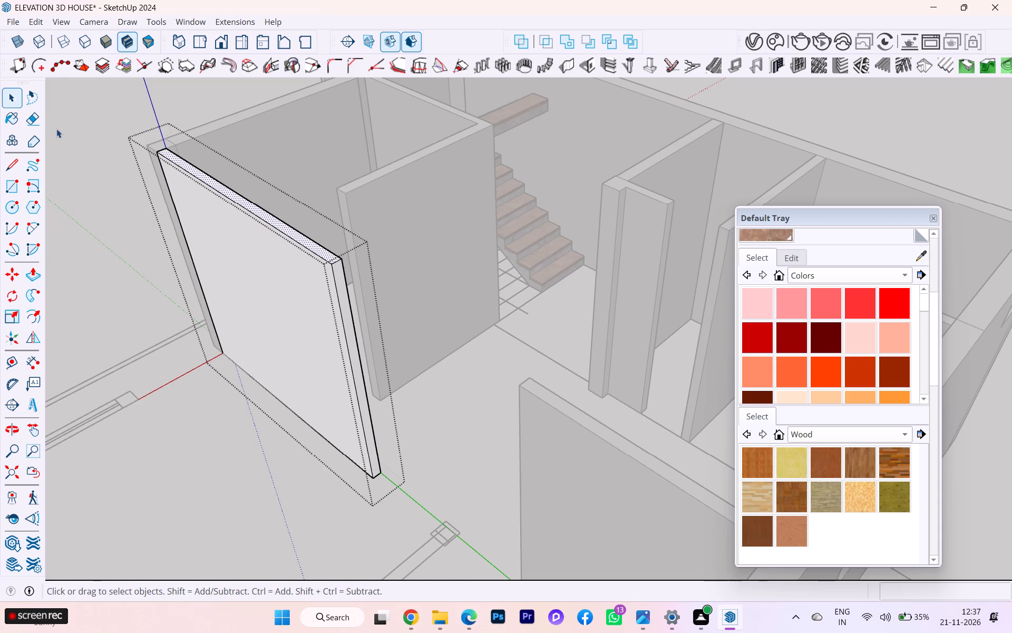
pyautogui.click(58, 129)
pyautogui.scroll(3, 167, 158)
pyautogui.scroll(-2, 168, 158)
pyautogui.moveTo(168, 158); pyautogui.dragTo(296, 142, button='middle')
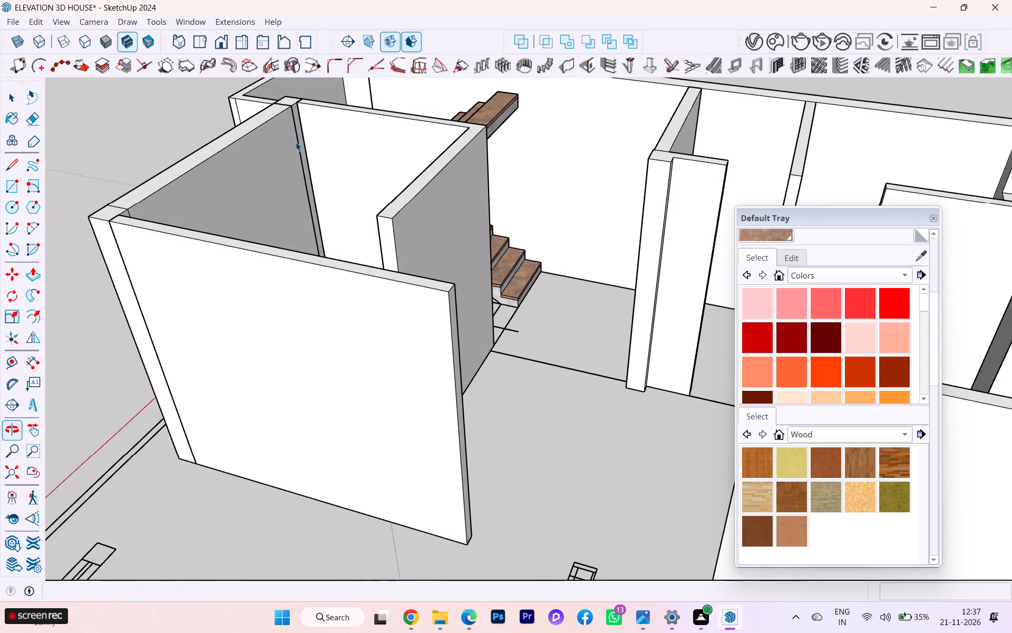
# Examine the staircase, its enclosure walls and the neighbouring partitions from several angles, selecting the staircase group to check it.
pyautogui.scroll(-12, 512, 141)
pyautogui.scroll(4, 351, 259)
pyautogui.scroll(-4, 345, 262)
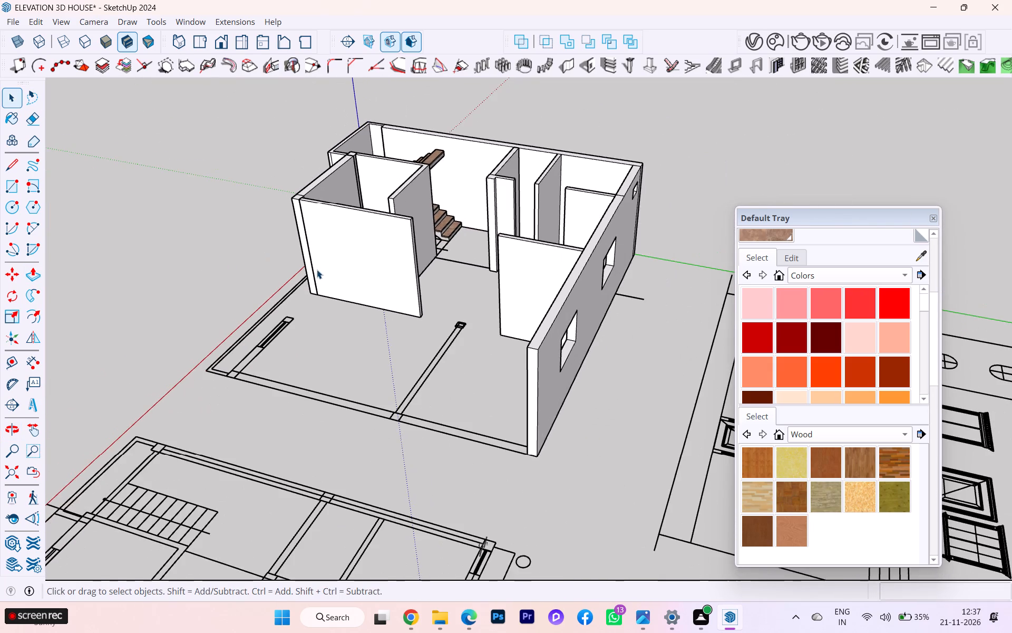
pyautogui.scroll(-3, 84, 254)
pyautogui.moveTo(215, 258); pyautogui.dragTo(439, 266, button='middle')
pyautogui.scroll(5, 442, 257)
pyautogui.scroll(2, 369, 260)
pyautogui.scroll(-2, 252, 267)
pyautogui.moveTo(242, 271); pyautogui.dragTo(232, 367, button='middle')
pyautogui.scroll(2, 283, 281)
pyautogui.moveTo(240, 235); pyautogui.dragTo(164, 272, button='middle')
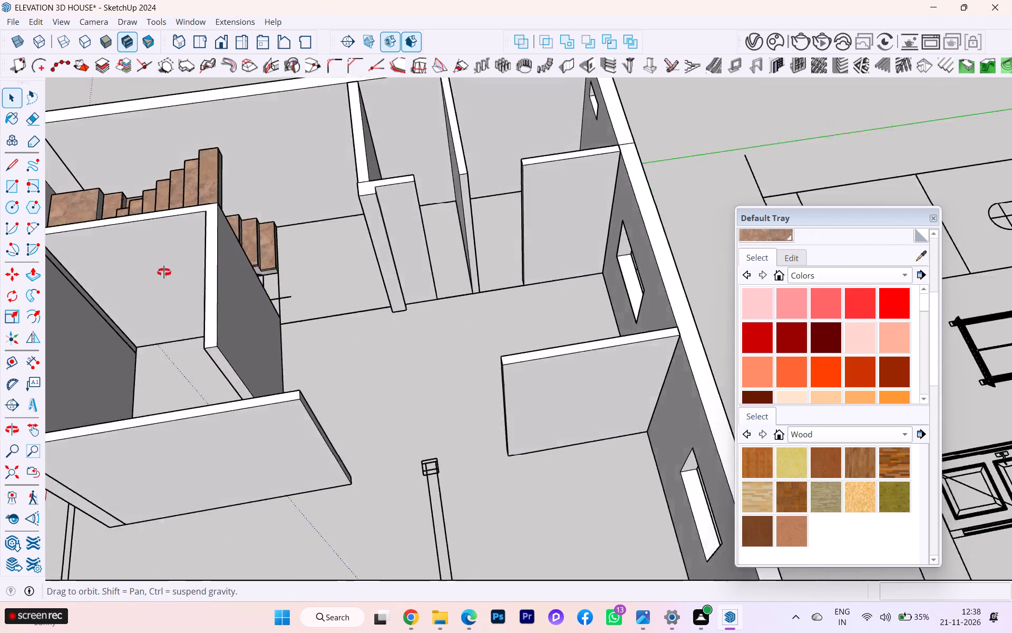
pyautogui.moveTo(164, 272); pyautogui.dragTo(105, 283, button='middle')
pyautogui.scroll(1, 195, 280)
pyautogui.scroll(-6, 197, 280)
pyautogui.scroll(8, 284, 157)
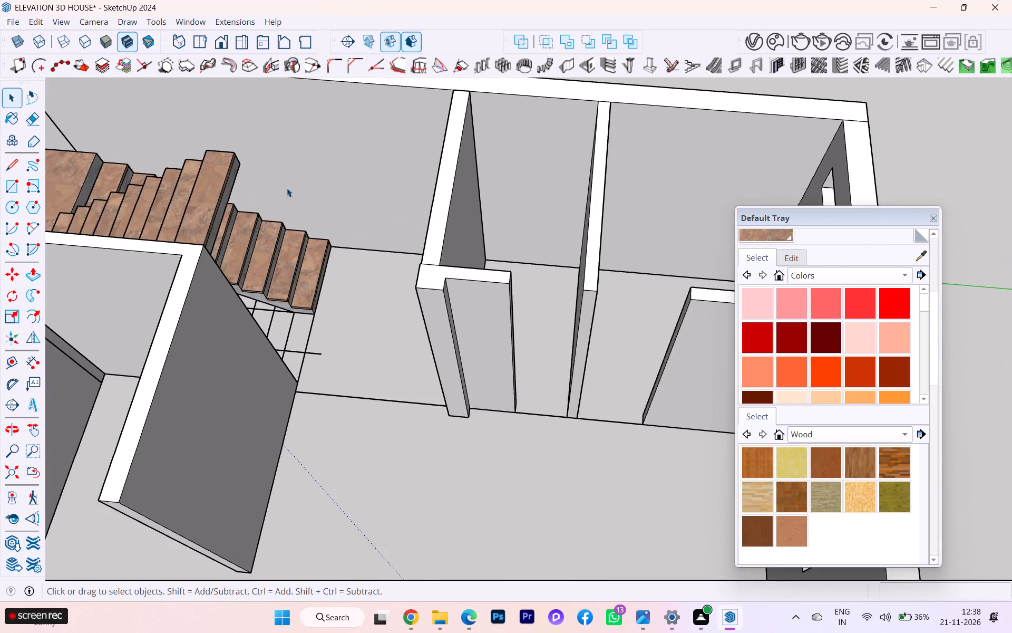
pyautogui.scroll(1, 287, 188)
pyautogui.scroll(-2, 287, 188)
pyautogui.scroll(1, 288, 188)
pyautogui.scroll(-1, 288, 188)
pyautogui.scroll(5, 288, 188)
pyautogui.scroll(-4, 332, 212)
pyautogui.moveTo(338, 225); pyautogui.dragTo(158, 195, button='middle')
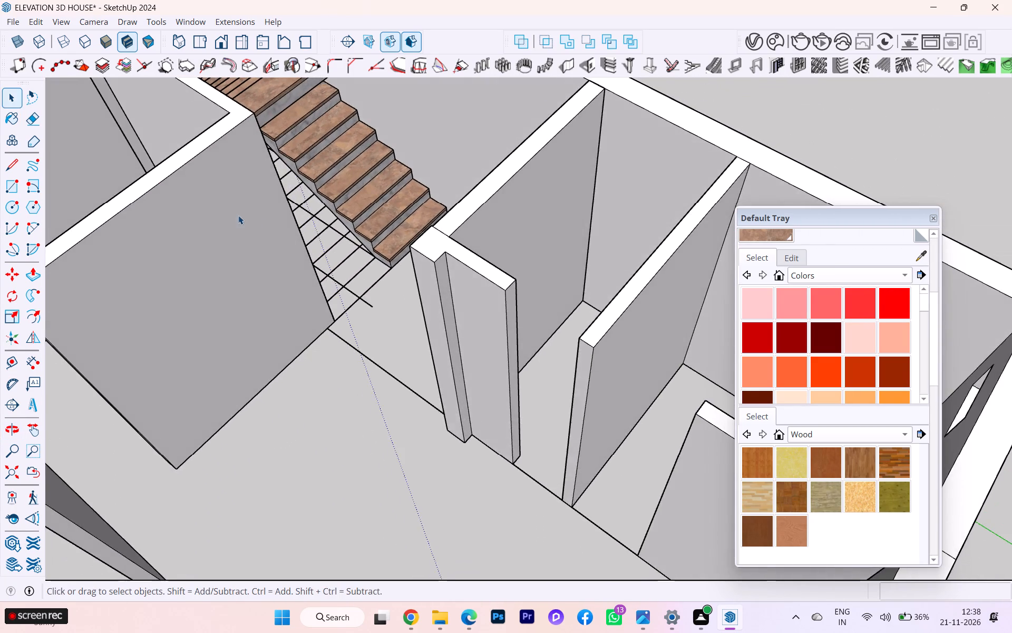
pyautogui.scroll(-5, 258, 220)
pyautogui.scroll(4, 291, 80)
pyautogui.scroll(-1, 285, 120)
pyautogui.scroll(7, 285, 121)
pyautogui.scroll(-1, 285, 149)
pyautogui.click(284, 151)
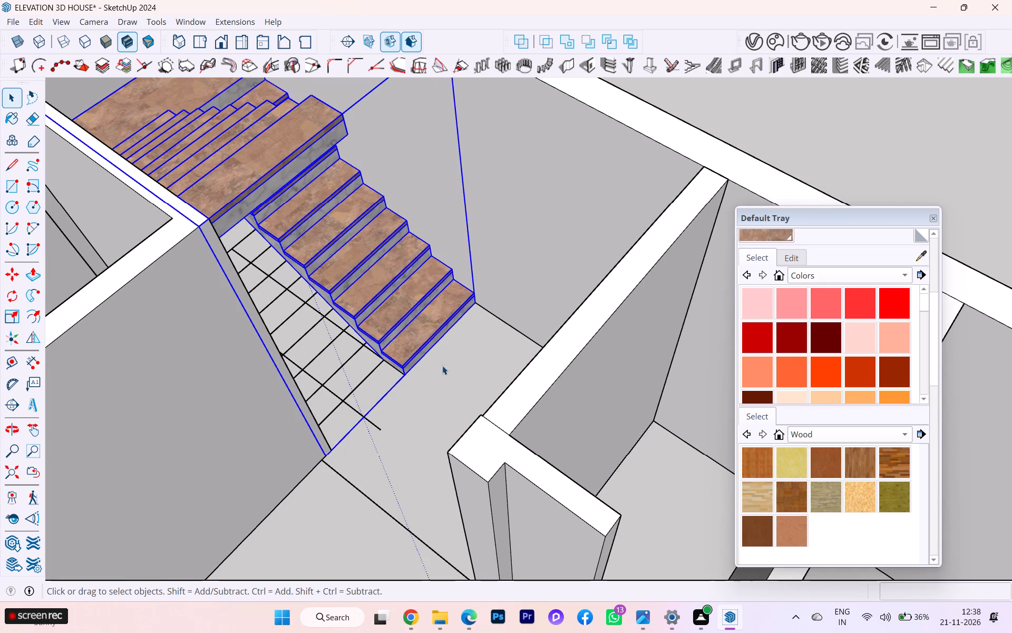
pyautogui.click(442, 366)
# Examine the inner partitions, the outer wall with the window openings and the plan outlines that have no walls yet.
pyautogui.scroll(-5, 440, 313)
pyautogui.scroll(-1, 368, 287)
pyautogui.moveTo(368, 287); pyautogui.dragTo(408, 255, button='middle')
pyautogui.scroll(-6, 295, 206)
pyautogui.scroll(1, 291, 213)
pyautogui.scroll(-1, 289, 214)
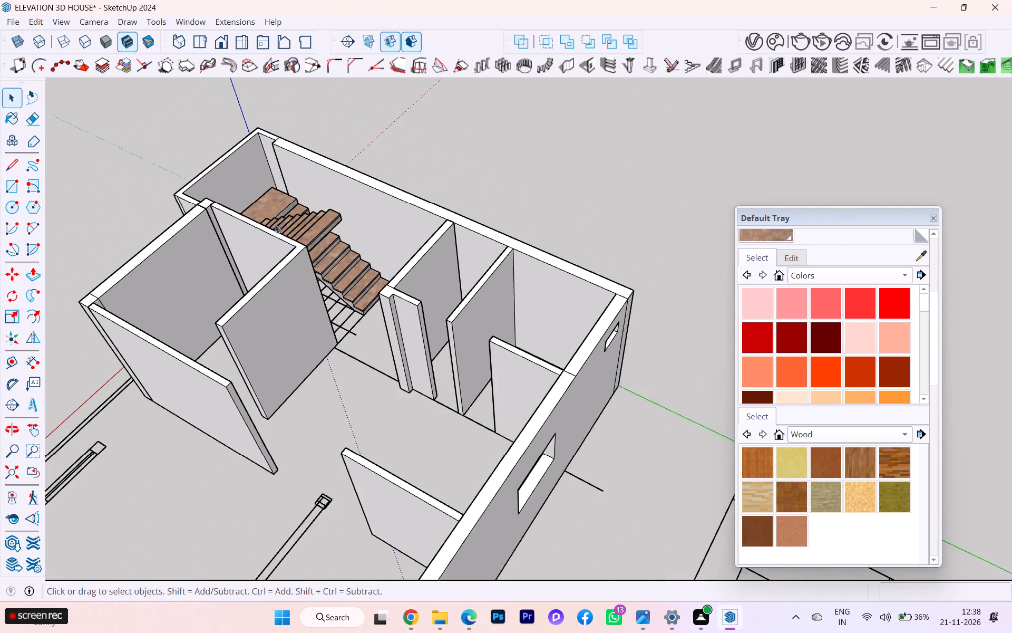
pyautogui.scroll(-1, 273, 229)
pyautogui.moveTo(306, 233); pyautogui.dragTo(462, 213, button='middle')
pyautogui.scroll(-4, 355, 198)
pyautogui.scroll(6, 359, 365)
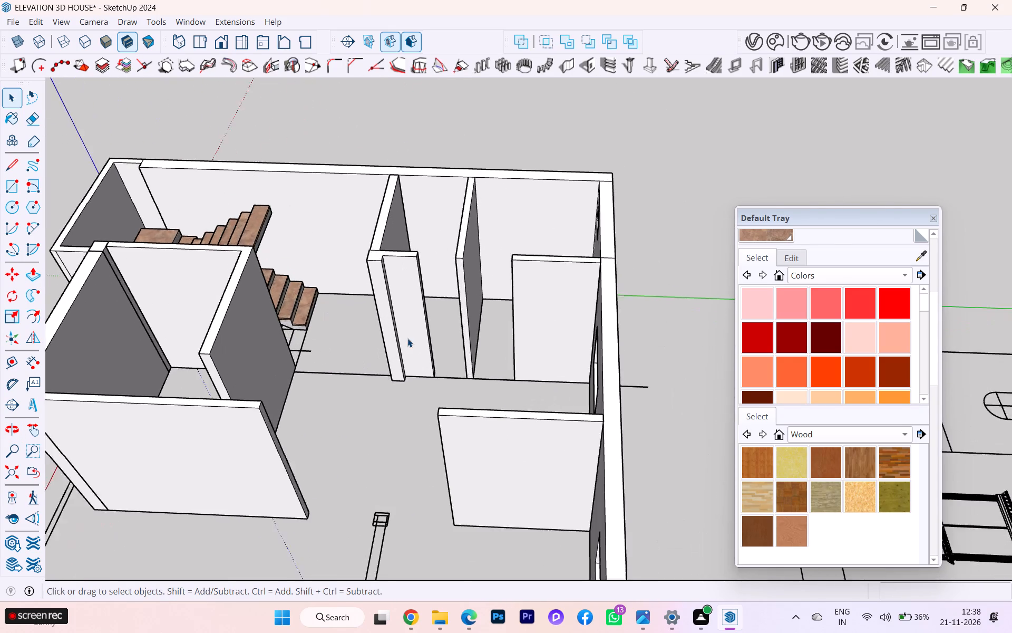
pyautogui.scroll(3, 407, 338)
pyautogui.scroll(3, 557, 260)
pyautogui.scroll(-4, 235, 288)
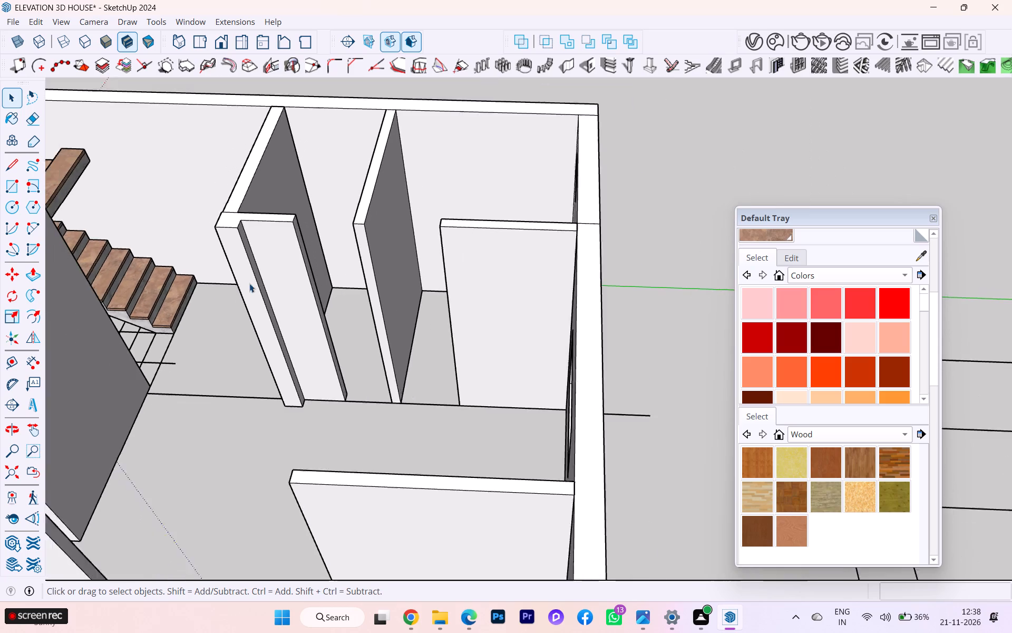
pyautogui.scroll(-1, 249, 283)
pyautogui.scroll(1, 249, 283)
pyautogui.scroll(-2, 249, 283)
pyautogui.moveTo(272, 274); pyautogui.dragTo(470, 241, button='middle')
pyautogui.scroll(3, 431, 268)
pyautogui.scroll(-3, 417, 280)
pyautogui.moveTo(417, 283); pyautogui.dragTo(451, 302, button='middle')
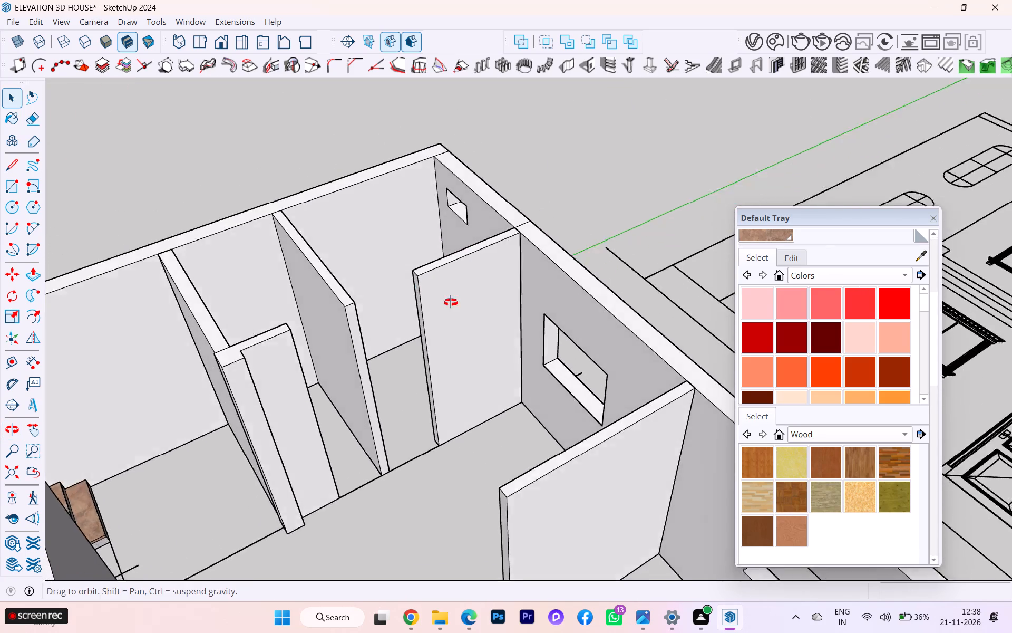
pyautogui.moveTo(451, 302); pyautogui.dragTo(500, 312, button='middle')
pyautogui.scroll(4, 456, 242)
pyautogui.scroll(-5, 445, 243)
pyautogui.scroll(3, 345, 157)
pyautogui.scroll(-1, 343, 158)
pyautogui.scroll(-3, 347, 232)
pyautogui.scroll(1, 347, 233)
pyautogui.scroll(-1, 346, 233)
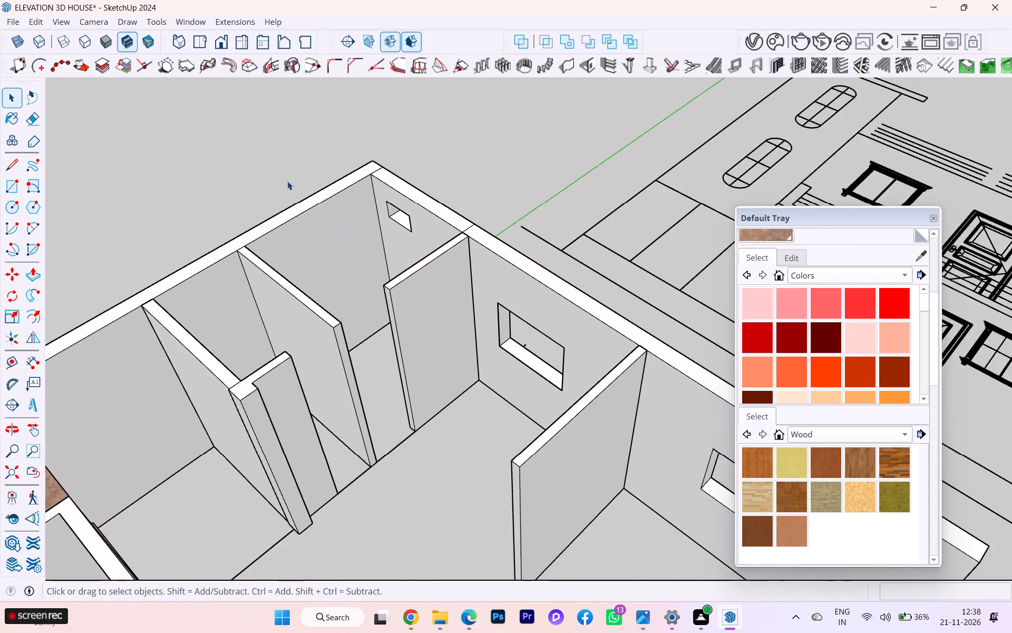
pyautogui.scroll(-11, 291, 197)
pyautogui.scroll(1, 323, 396)
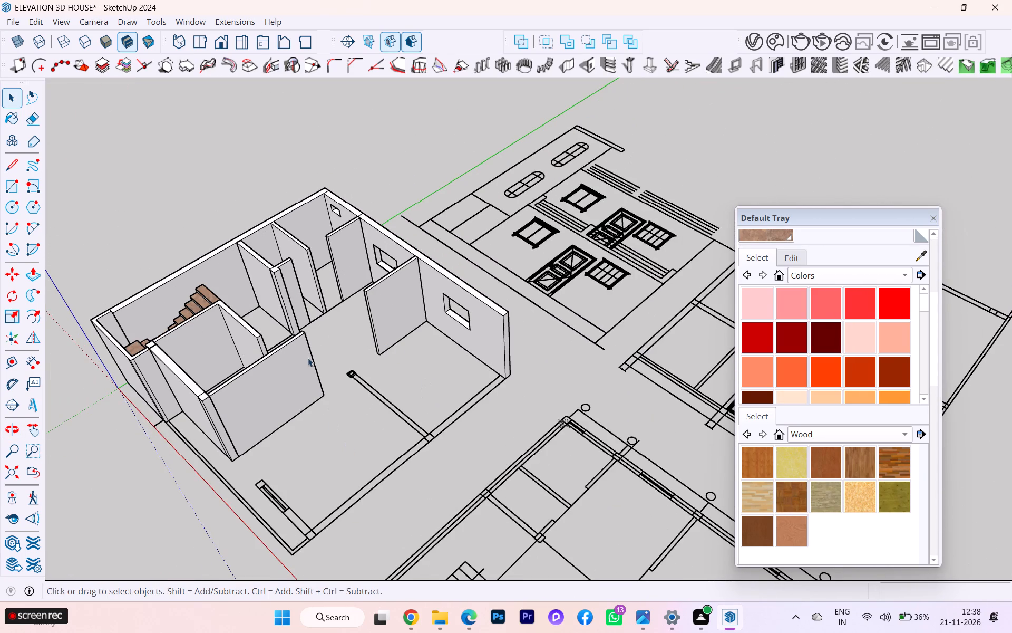
pyautogui.scroll(2, 386, 409)
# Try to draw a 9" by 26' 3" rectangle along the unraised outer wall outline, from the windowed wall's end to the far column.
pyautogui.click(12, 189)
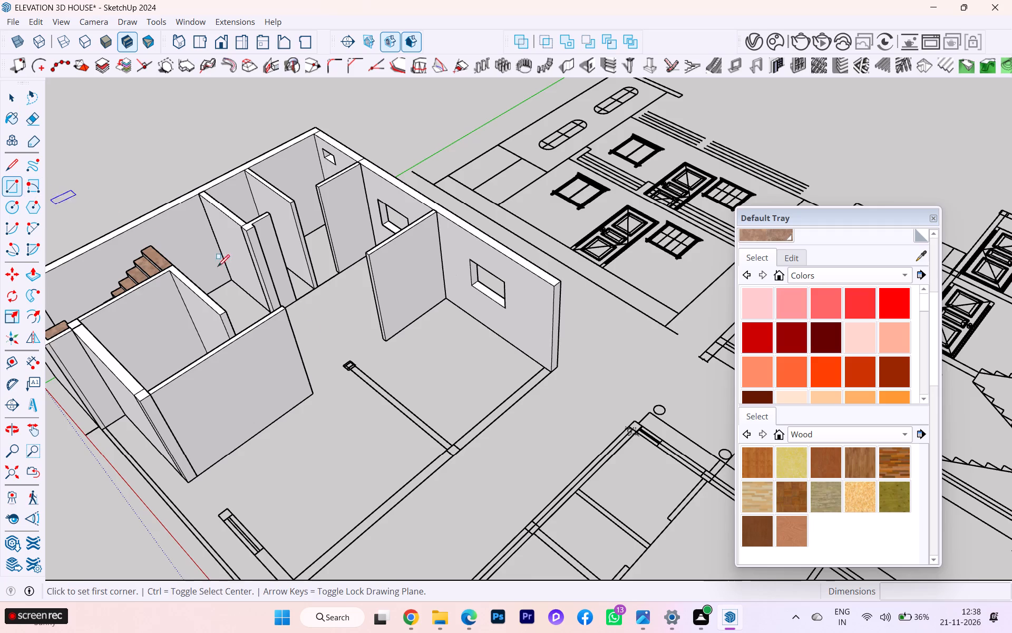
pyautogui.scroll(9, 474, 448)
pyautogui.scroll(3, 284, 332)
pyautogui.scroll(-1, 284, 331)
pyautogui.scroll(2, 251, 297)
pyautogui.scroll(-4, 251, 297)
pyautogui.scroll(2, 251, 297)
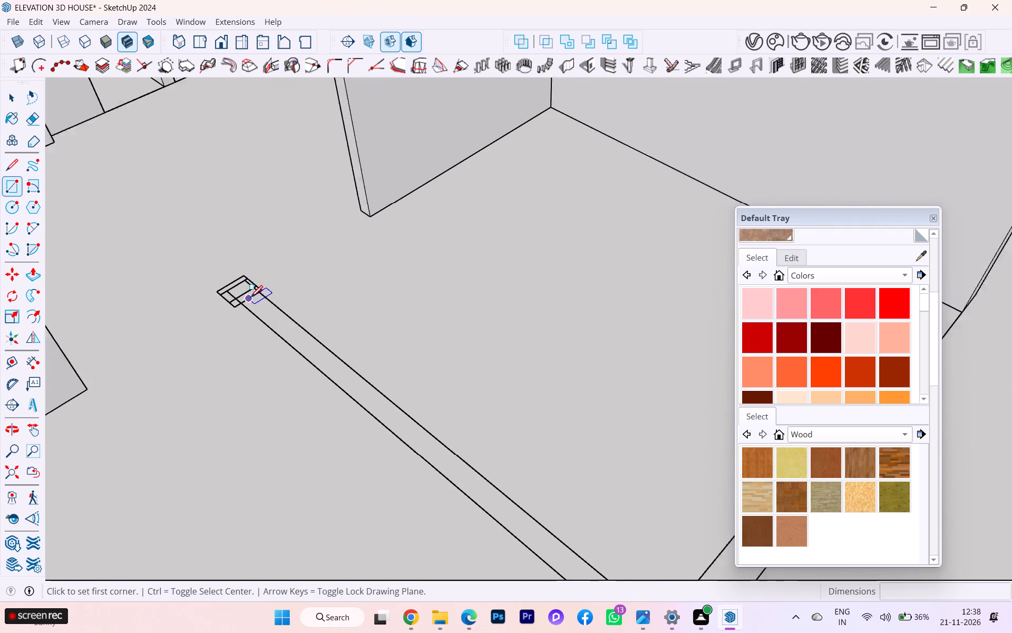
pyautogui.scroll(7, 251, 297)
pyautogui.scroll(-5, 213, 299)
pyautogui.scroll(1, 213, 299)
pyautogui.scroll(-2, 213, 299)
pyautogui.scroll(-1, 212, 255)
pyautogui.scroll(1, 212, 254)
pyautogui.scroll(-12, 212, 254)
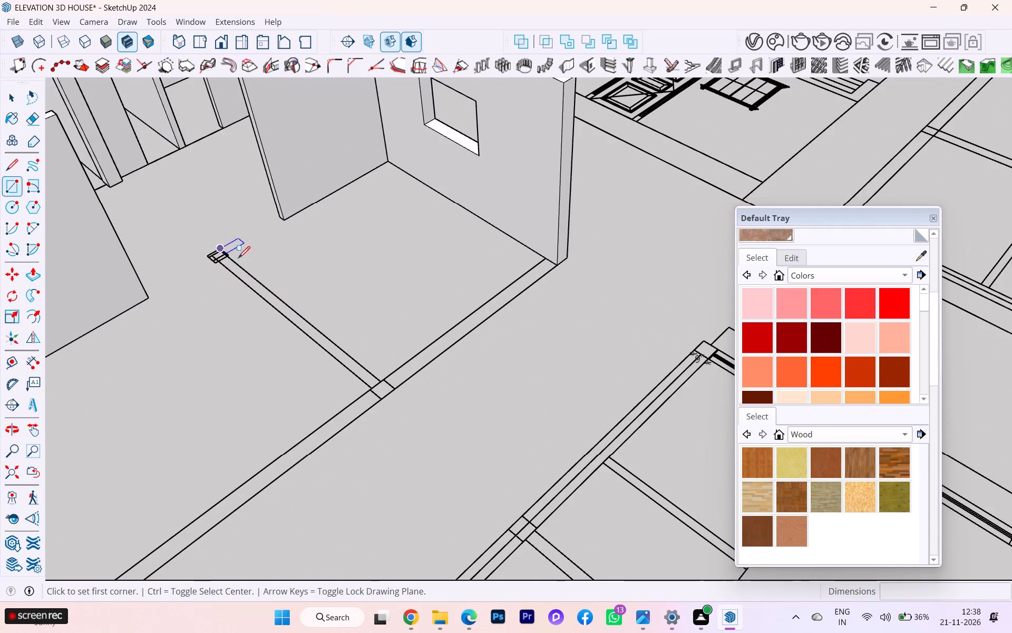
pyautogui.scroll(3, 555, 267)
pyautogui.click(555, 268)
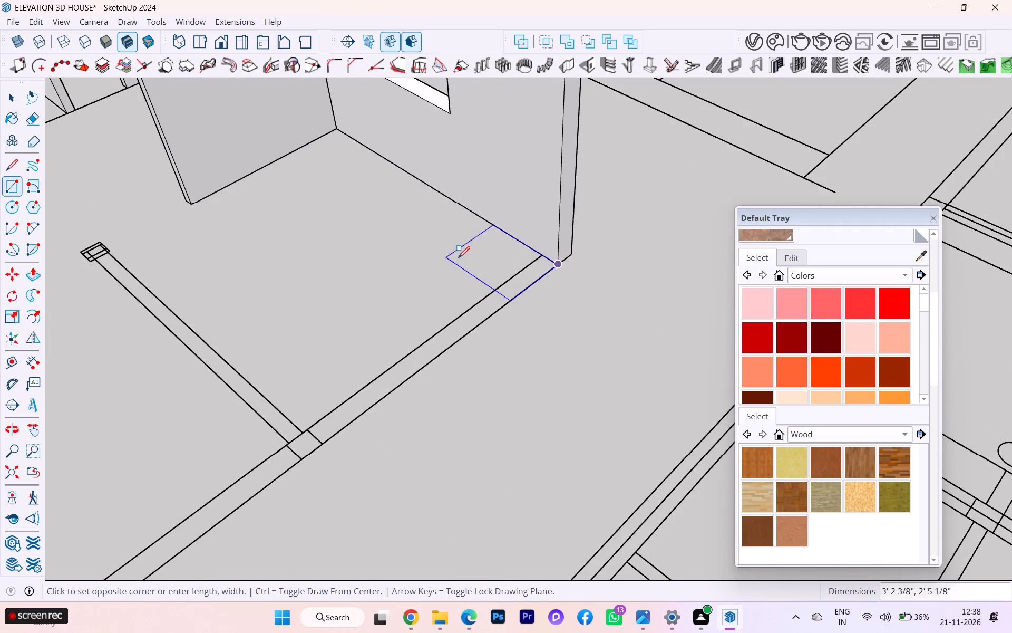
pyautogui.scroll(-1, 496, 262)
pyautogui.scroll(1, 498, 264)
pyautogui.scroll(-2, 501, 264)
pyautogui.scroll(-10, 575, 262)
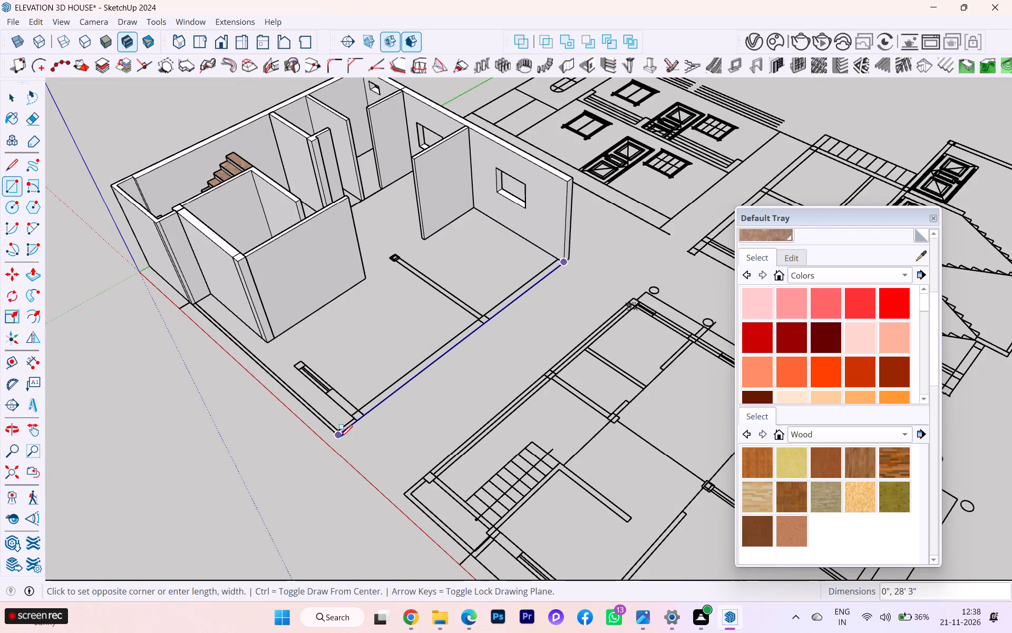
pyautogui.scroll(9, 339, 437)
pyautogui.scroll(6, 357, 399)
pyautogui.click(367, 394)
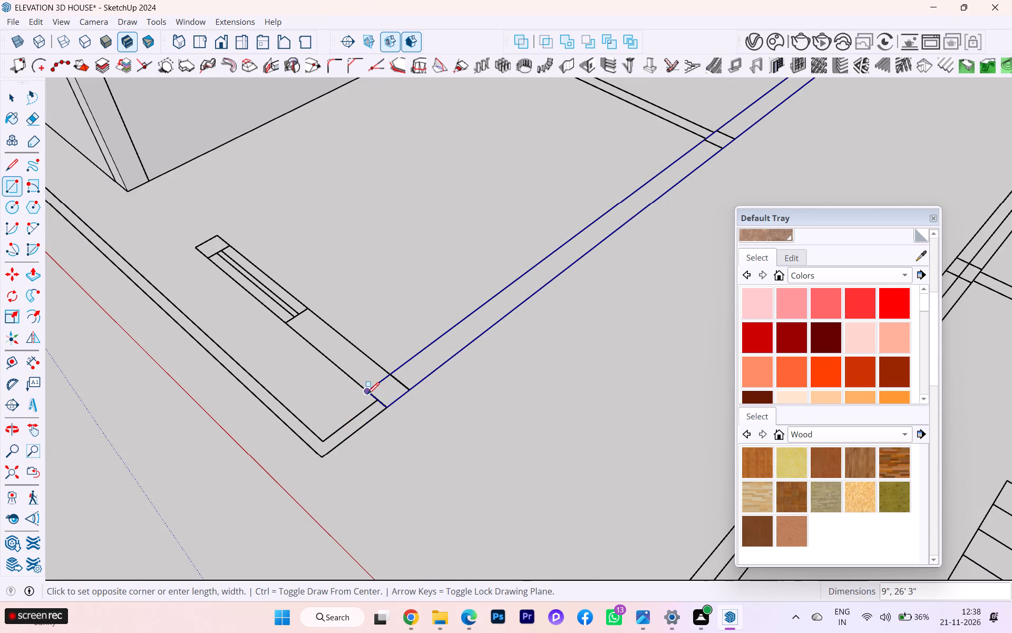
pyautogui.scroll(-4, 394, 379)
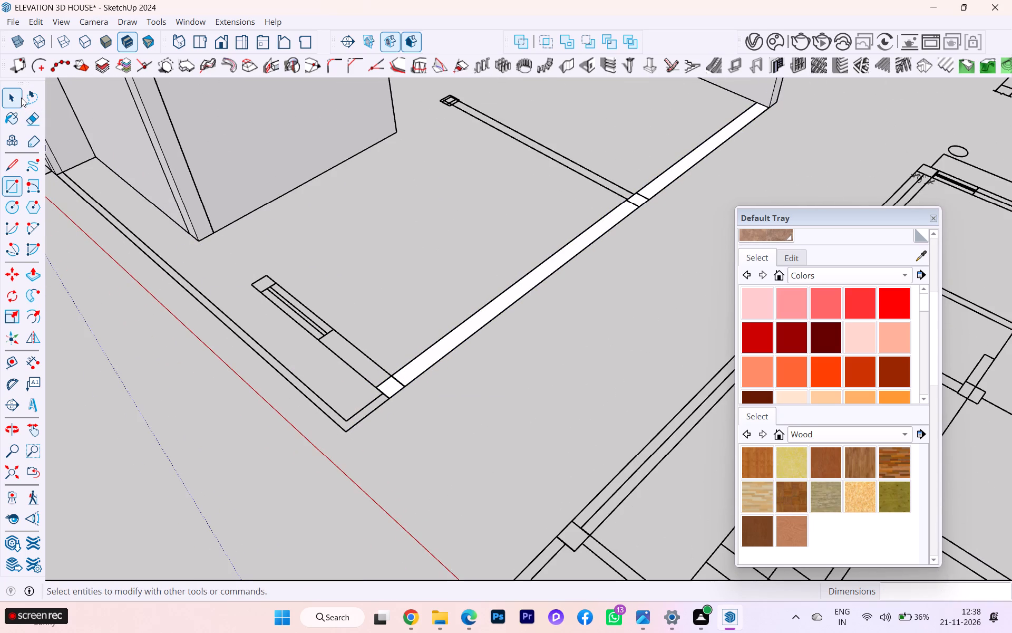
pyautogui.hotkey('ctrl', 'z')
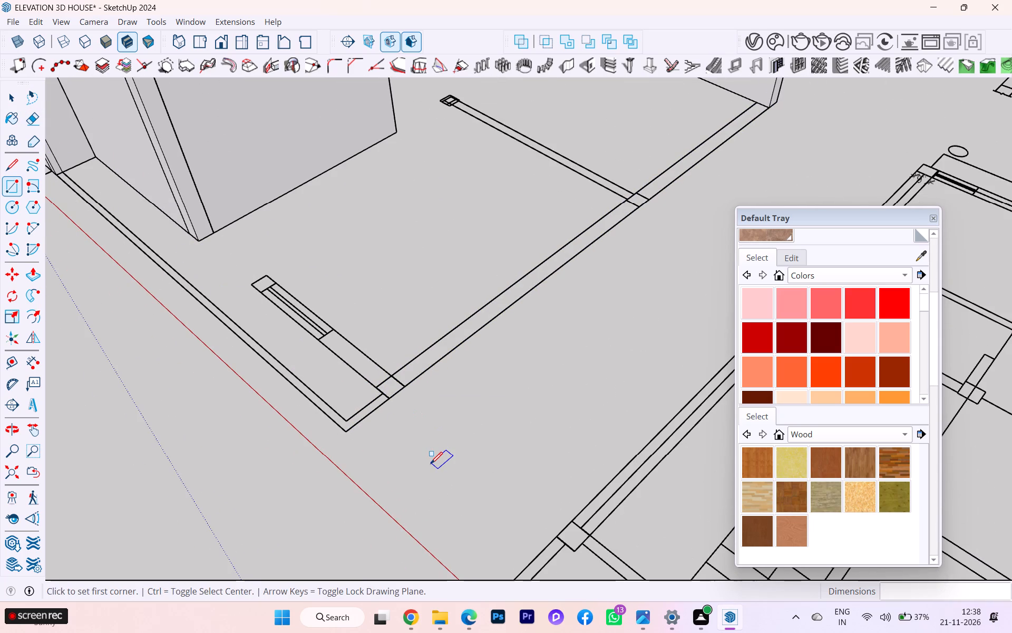
# Draw a rectangle about 9" square over the column outline near the plan's outer corner, beside the narrow window outline.
pyautogui.scroll(9, 422, 450)
pyautogui.scroll(4, 392, 303)
pyautogui.scroll(-1, 391, 304)
pyautogui.scroll(2, 391, 304)
pyautogui.scroll(-1, 359, 295)
pyautogui.scroll(4, 359, 295)
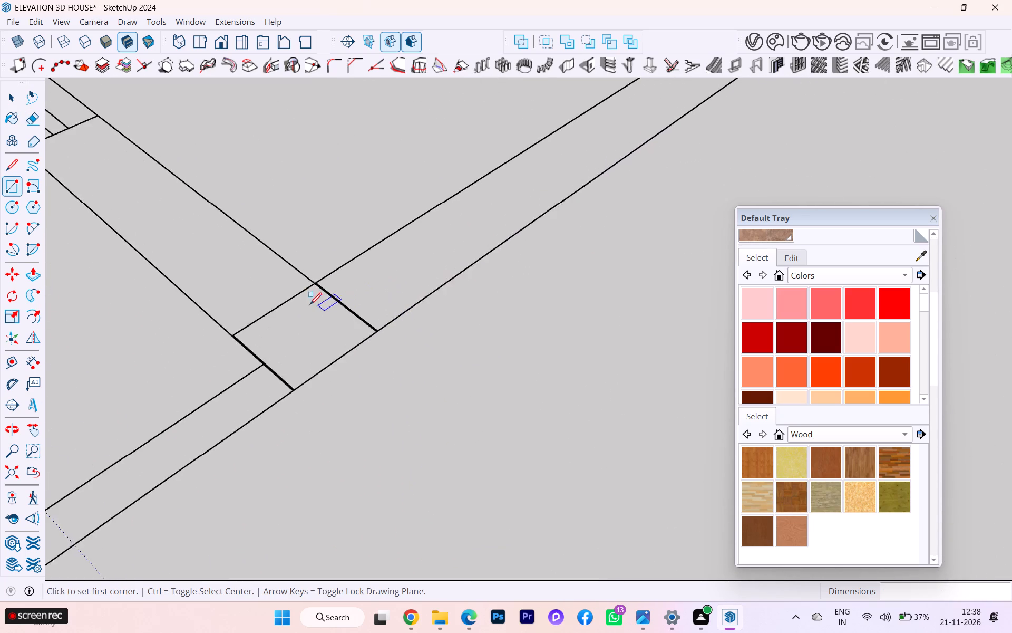
pyautogui.scroll(11, 310, 304)
pyautogui.scroll(-1, 315, 291)
pyautogui.scroll(1, 315, 291)
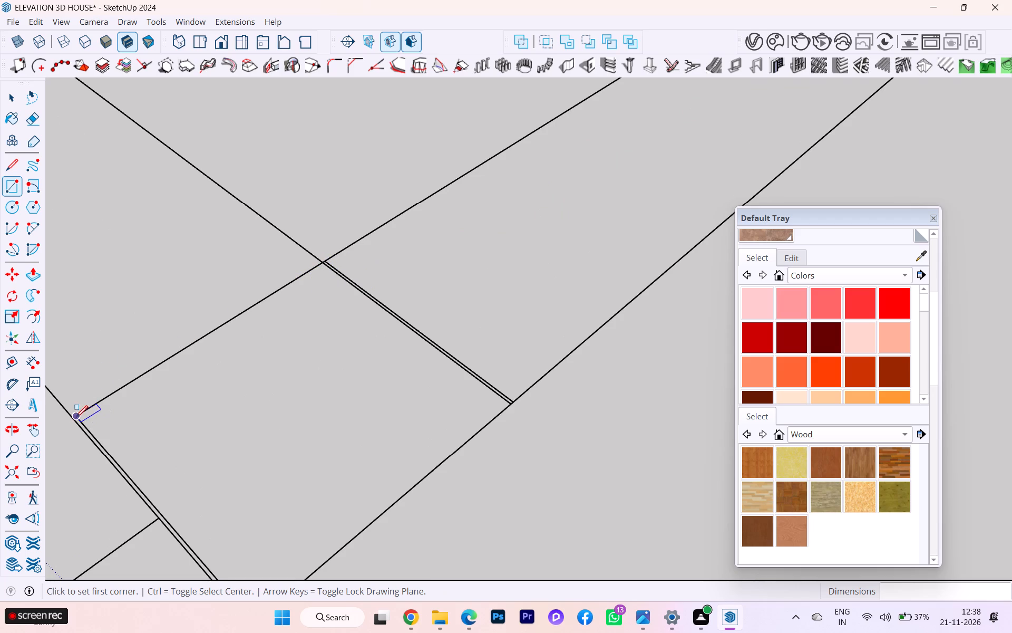
pyautogui.scroll(-3, 127, 415)
pyautogui.scroll(4, 91, 409)
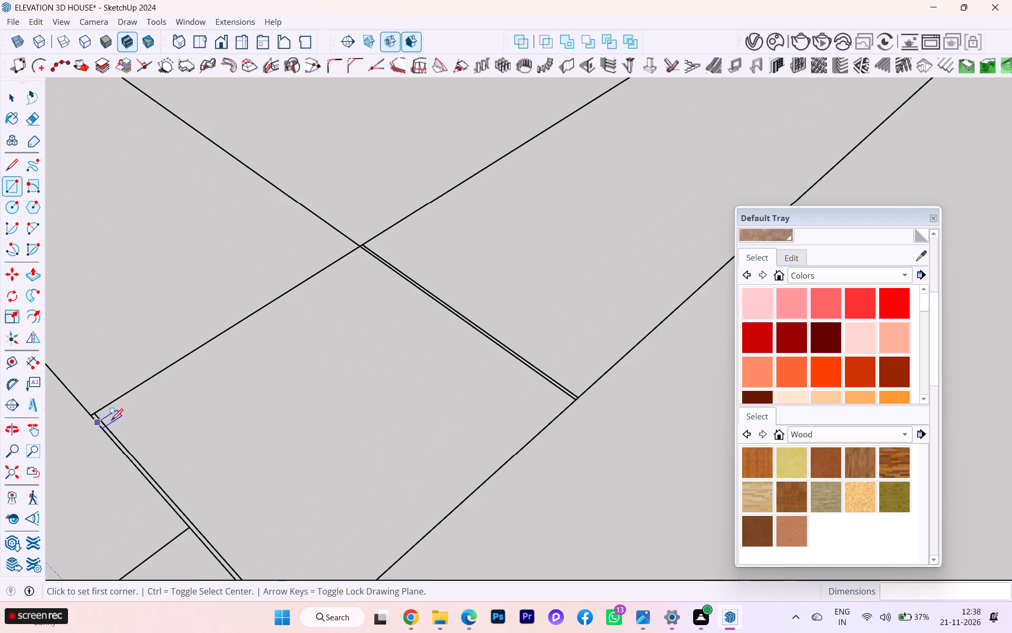
pyautogui.scroll(4, 120, 418)
pyautogui.click(87, 408)
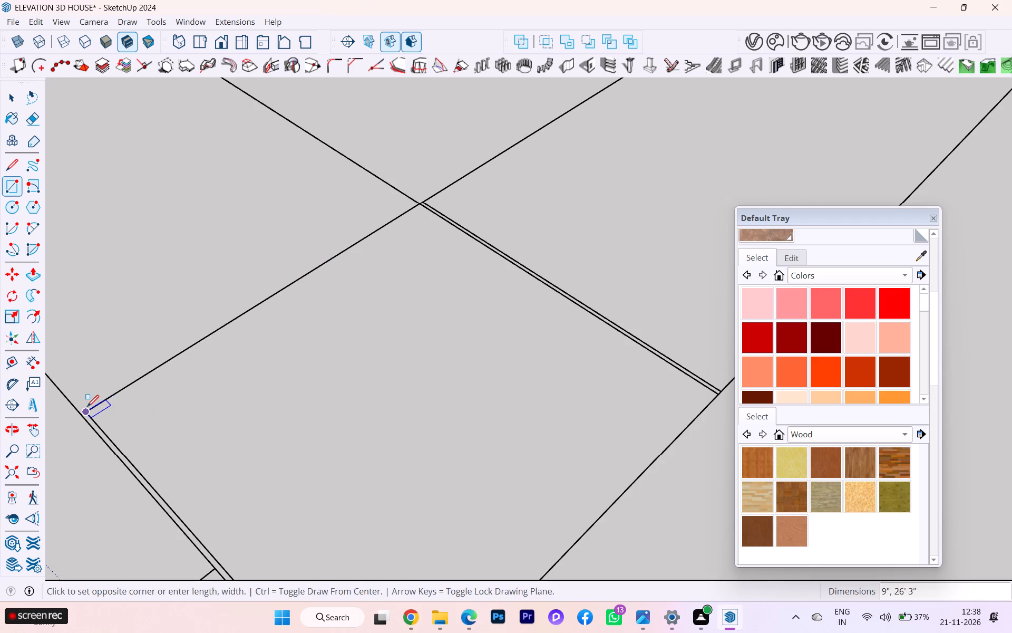
pyautogui.scroll(-11, 163, 324)
pyautogui.scroll(1, 212, 318)
pyautogui.scroll(-1, 216, 319)
pyautogui.scroll(4, 342, 329)
pyautogui.scroll(5, 432, 354)
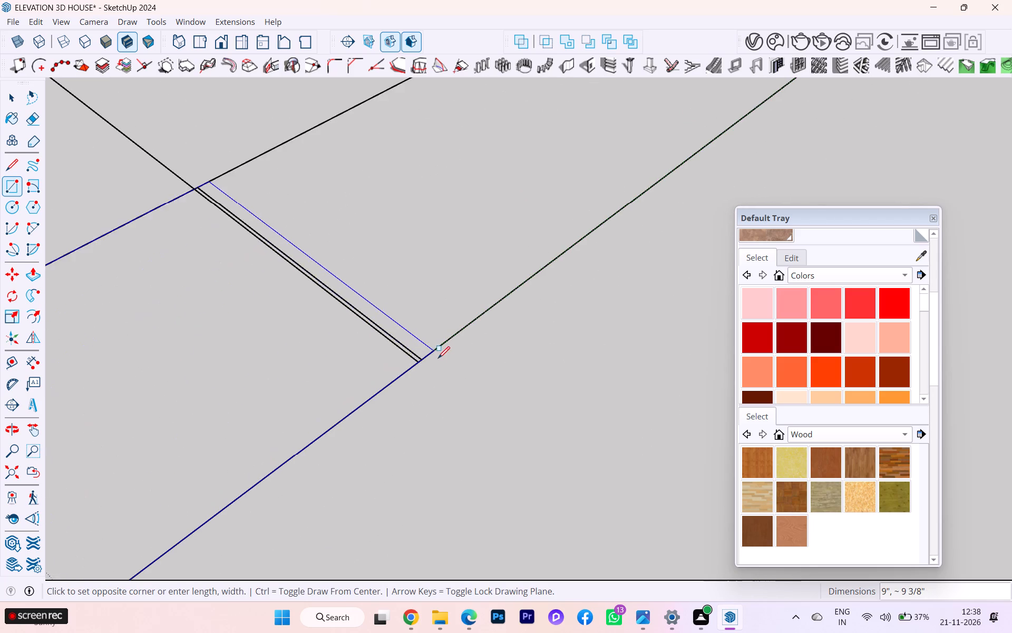
pyautogui.scroll(3, 438, 358)
pyautogui.click(414, 357)
pyautogui.scroll(-1, 492, 325)
pyautogui.scroll(1, 495, 327)
pyautogui.scroll(-6, 503, 330)
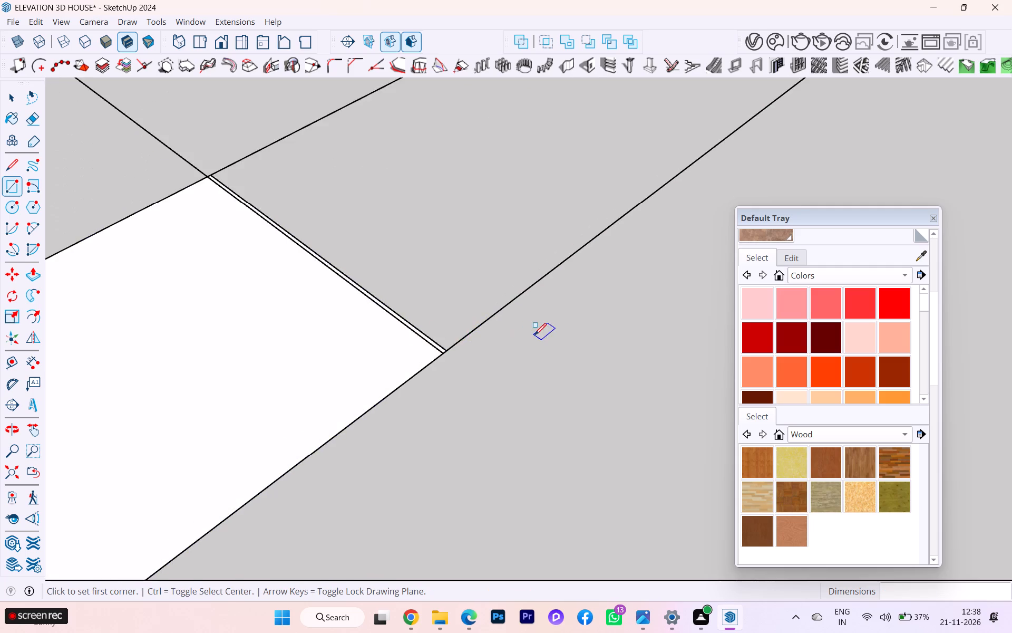
pyautogui.scroll(-4, 534, 335)
# Push/Pull the column face near the outer corner up 10', level with the top of the adjacent room's wall.
pyautogui.click(18, 113)
pyautogui.click(14, 98)
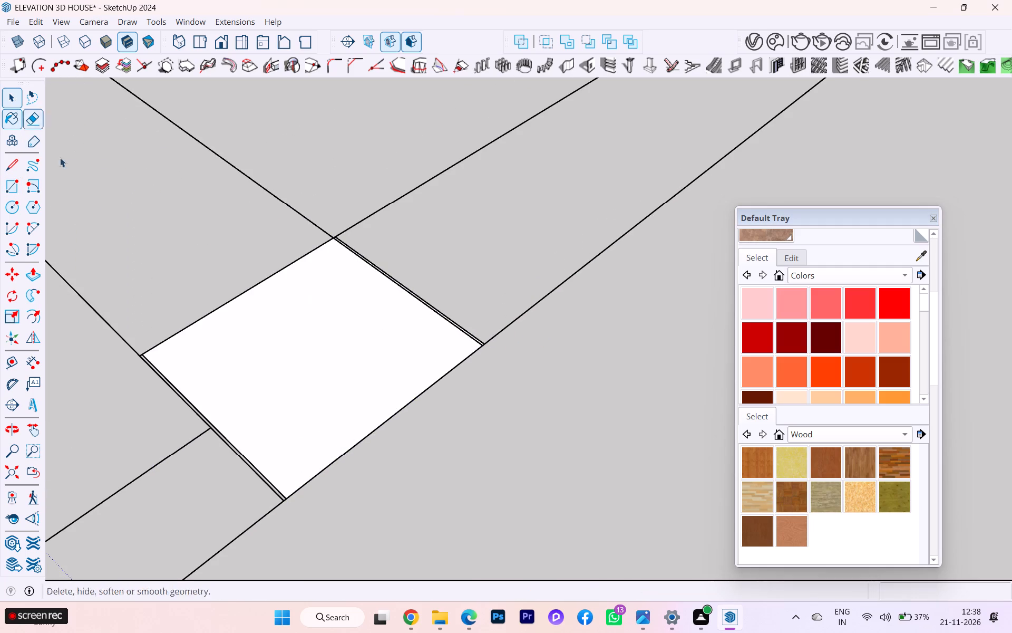
pyautogui.click(264, 360)
pyautogui.press('p')
pyautogui.press('Return')
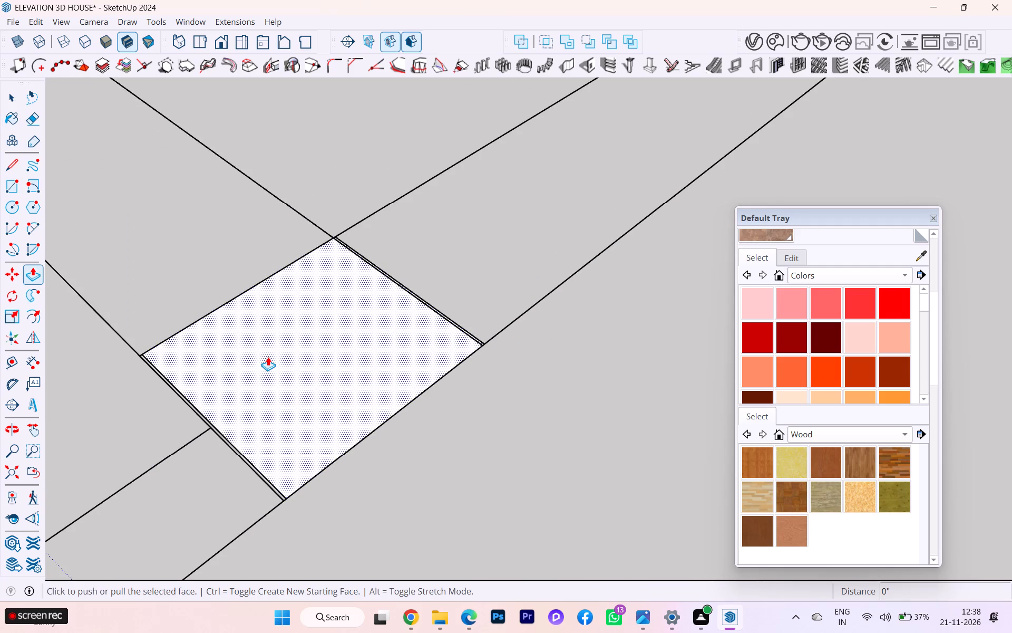
pyautogui.click(279, 359)
pyautogui.scroll(-7, 428, 287)
pyautogui.scroll(-7, 509, 341)
pyautogui.scroll(2, 509, 344)
pyautogui.scroll(-5, 512, 342)
pyautogui.scroll(1, 512, 342)
pyautogui.scroll(-12, 512, 342)
pyautogui.scroll(2, 383, 349)
pyautogui.scroll(-1, 383, 349)
pyautogui.scroll(1, 382, 349)
pyautogui.scroll(-4, 382, 349)
pyautogui.scroll(1, 379, 351)
pyautogui.scroll(-2, 379, 351)
pyautogui.scroll(5, 382, 352)
pyautogui.scroll(-7, 382, 352)
pyautogui.scroll(3, 382, 358)
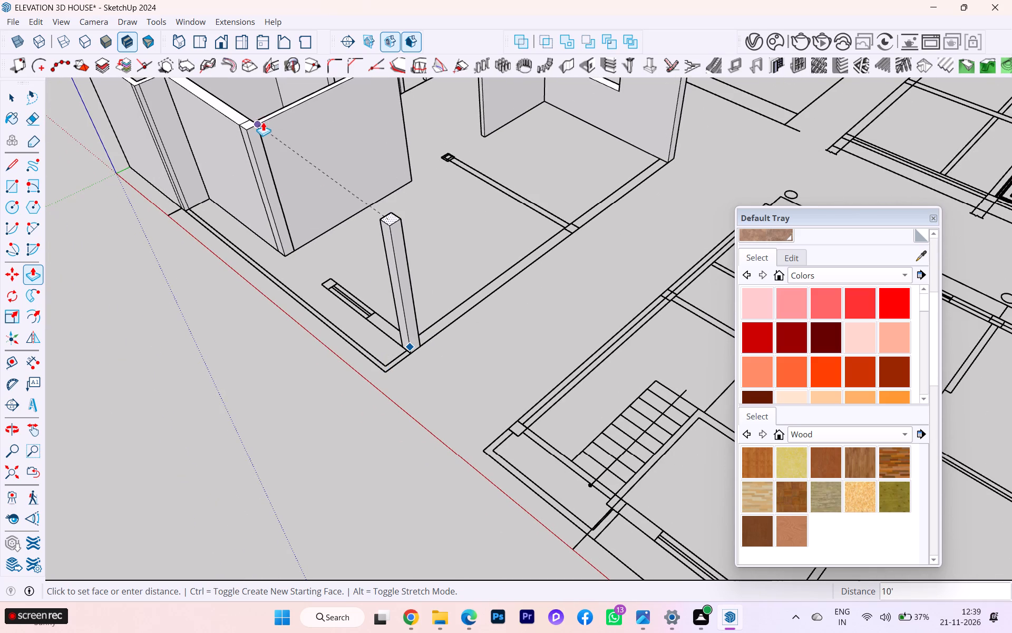
pyautogui.click(263, 122)
pyautogui.click(18, 94)
pyautogui.click(192, 317)
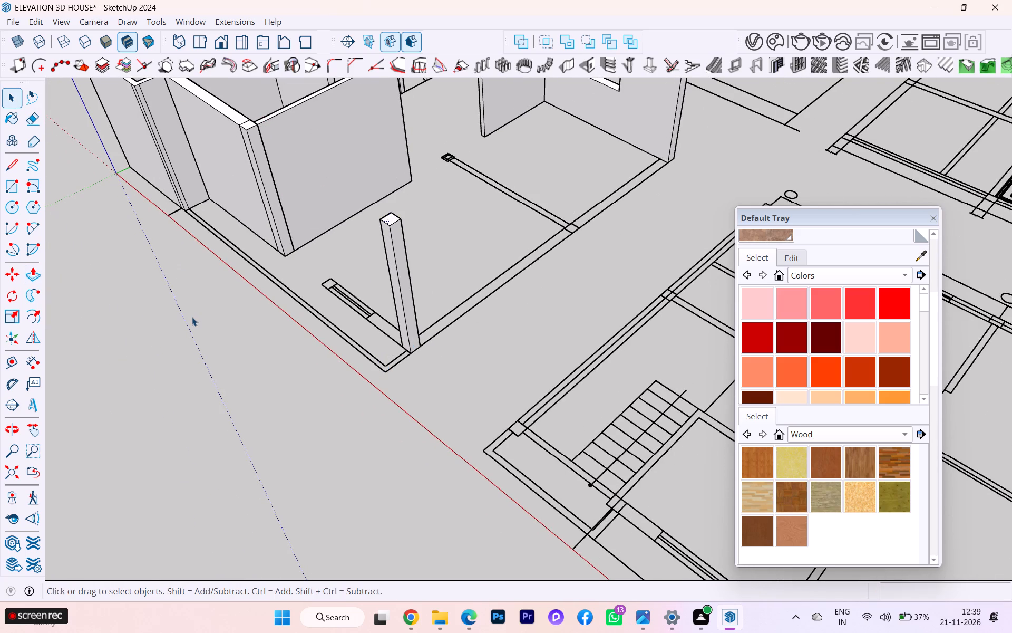
# Draw a 9" by 9" rectangle over the column outline where the inner partition outline meets the unraised outer wall.
pyautogui.scroll(-2, 431, 267)
pyautogui.scroll(-3, 220, 352)
pyautogui.scroll(1, 216, 374)
pyautogui.scroll(-2, 216, 374)
pyautogui.moveTo(455, 281); pyautogui.dragTo(322, 354, button='middle')
pyautogui.scroll(-2, 312, 352)
pyautogui.scroll(5, 585, 241)
pyautogui.scroll(10, 381, 258)
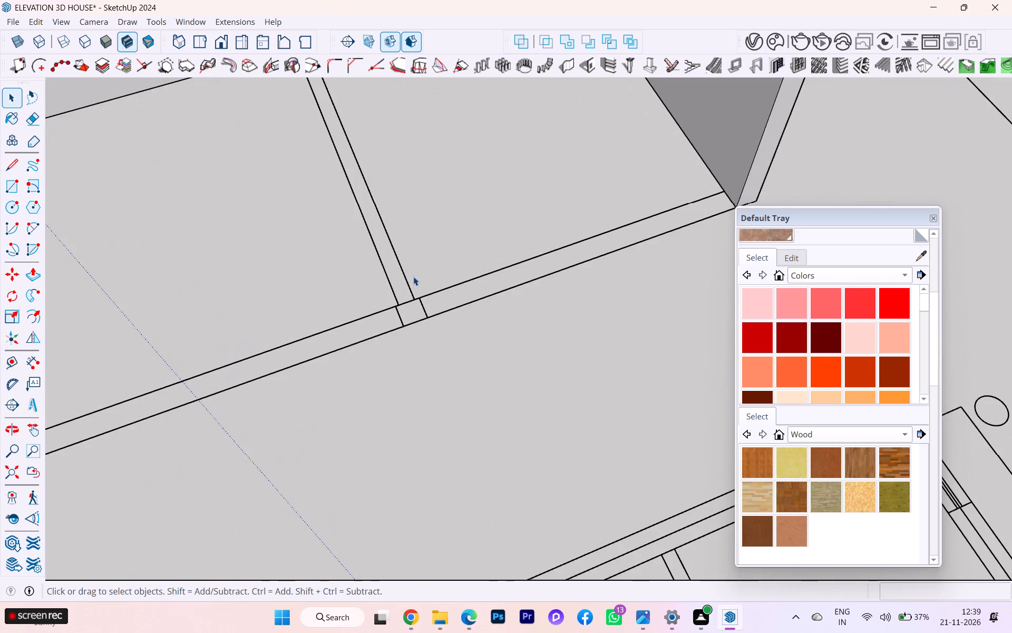
pyautogui.scroll(1, 407, 283)
pyautogui.click(4, 183)
pyautogui.scroll(7, 357, 319)
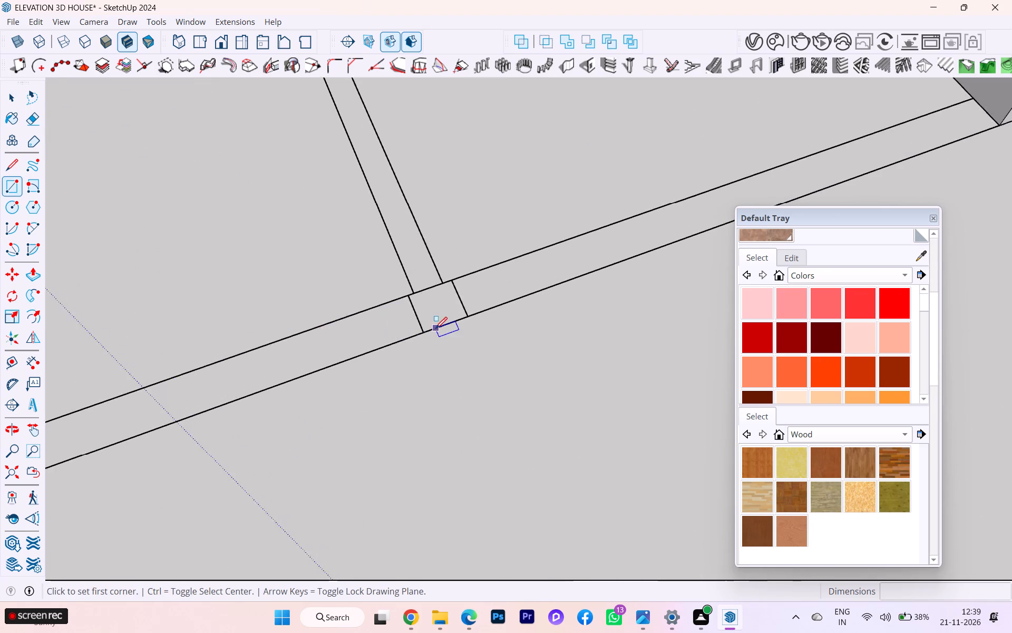
pyautogui.scroll(3, 435, 329)
pyautogui.click(388, 275)
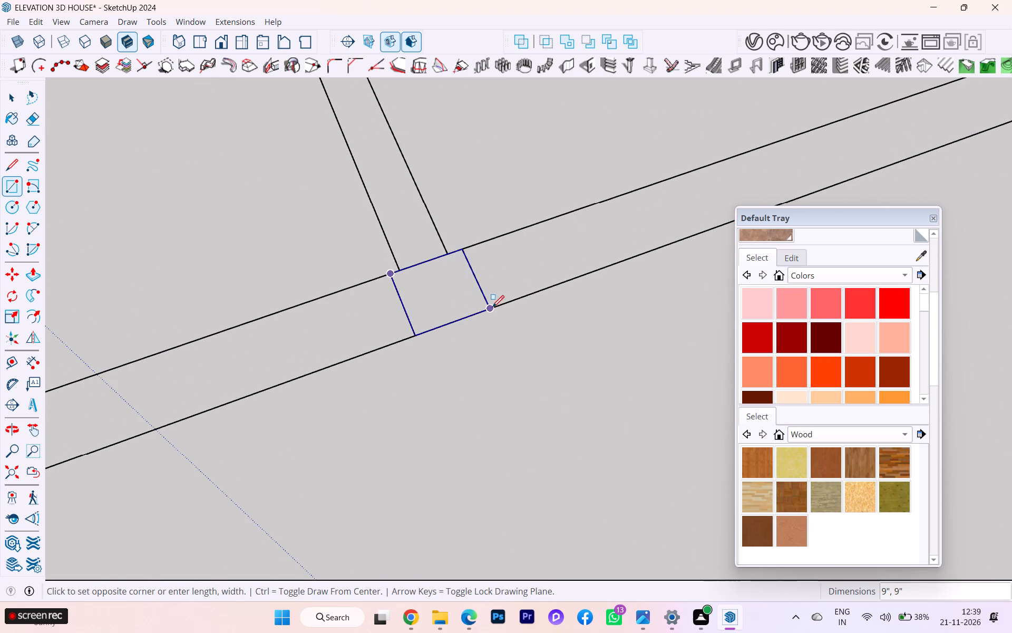
pyautogui.click(493, 307)
# Push/Pull the column face at the partition and outer wall junction up 10', level with the windowed wall's top.
pyautogui.click(11, 102)
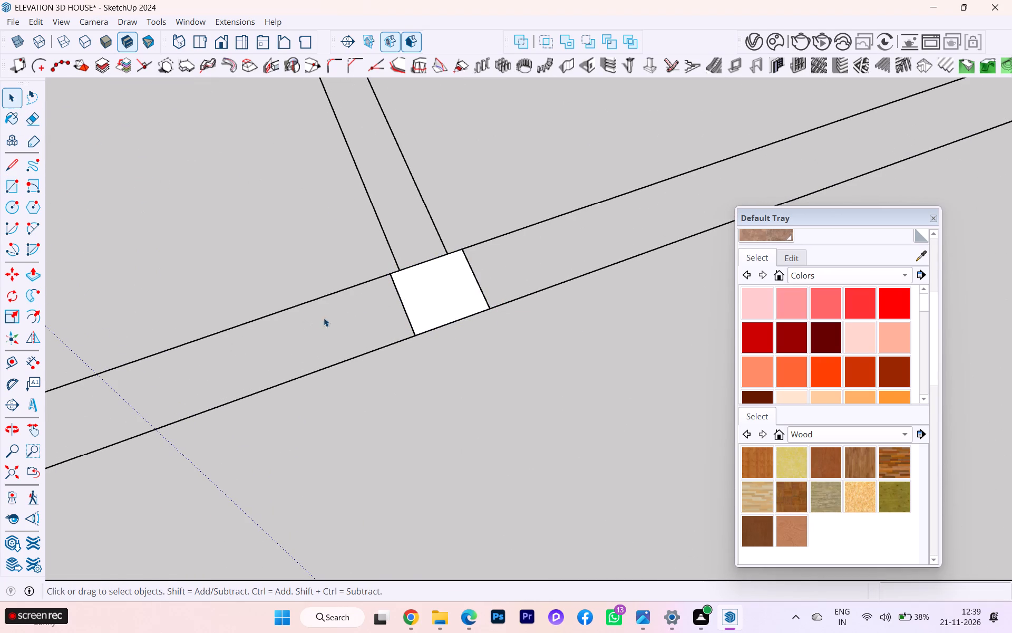
pyautogui.click(432, 298)
pyautogui.press('p')
pyautogui.press('Return')
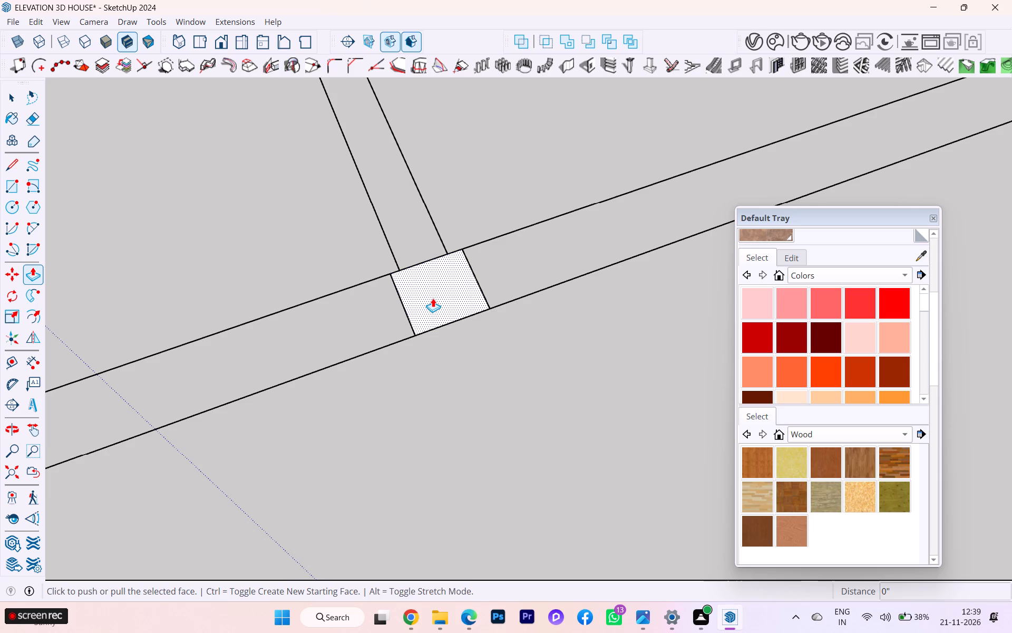
pyautogui.click(433, 298)
pyautogui.scroll(-3, 574, 266)
pyautogui.scroll(1, 573, 270)
pyautogui.scroll(-1, 573, 270)
pyautogui.scroll(-3, 518, 261)
pyautogui.scroll(7, 514, 263)
pyautogui.scroll(-6, 432, 305)
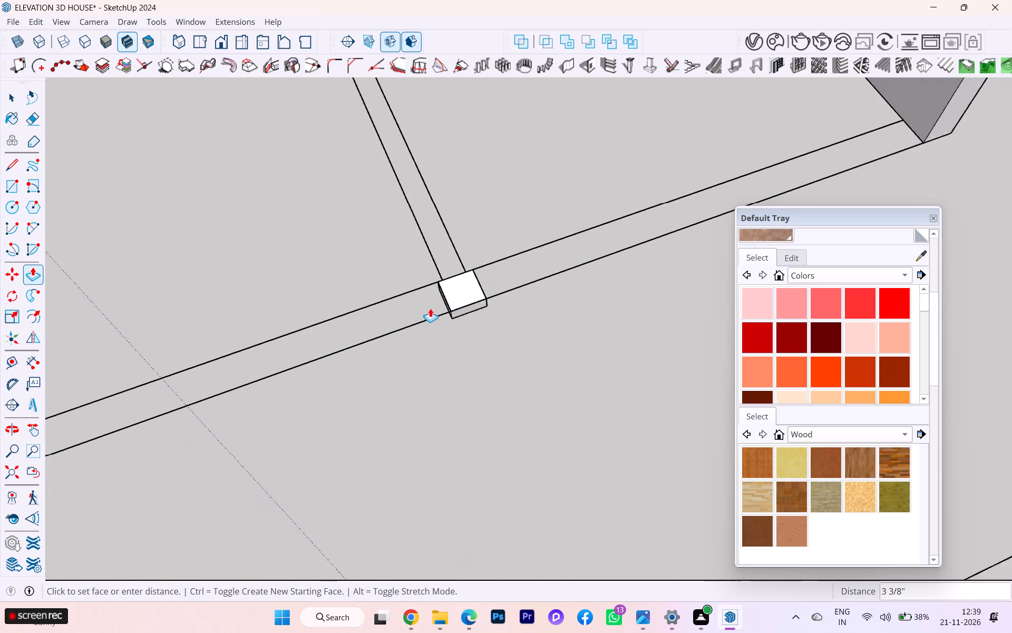
pyautogui.scroll(-12, 430, 308)
pyautogui.scroll(1, 456, 318)
pyautogui.scroll(-4, 456, 318)
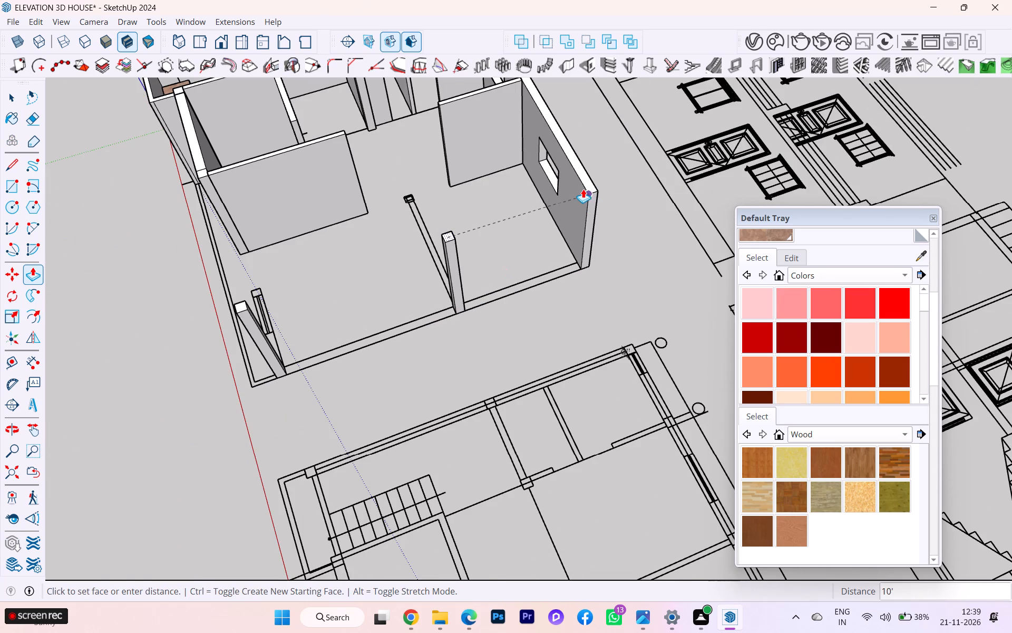
pyautogui.click(583, 189)
pyautogui.click(15, 89)
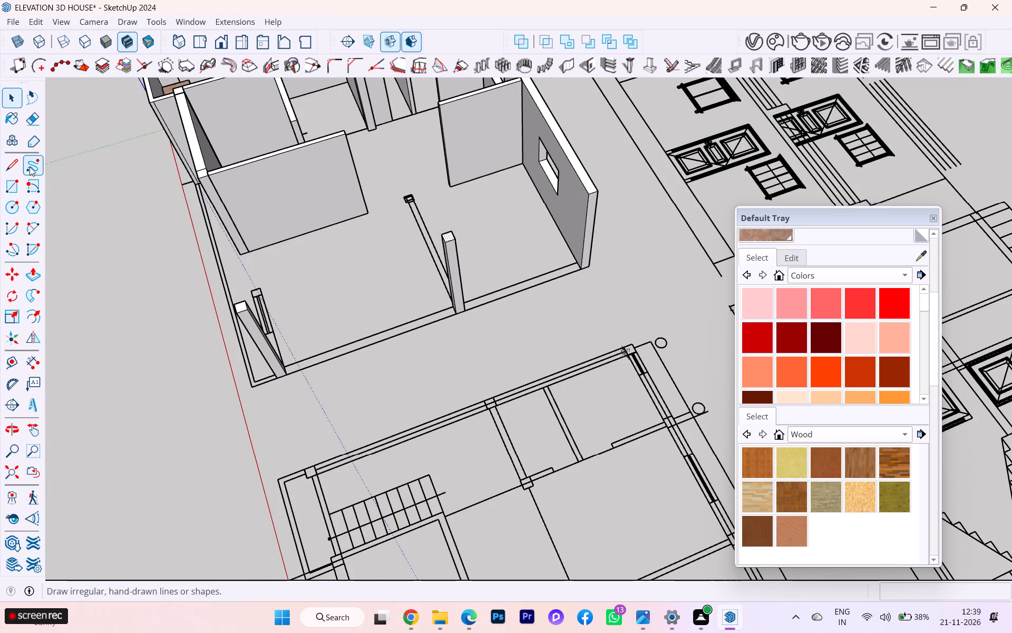
# Draw a 9" by 9" rectangle over the column outline at the inner end of the partition outline.
pyautogui.click(12, 186)
pyautogui.scroll(5, 507, 272)
pyautogui.scroll(3, 651, 260)
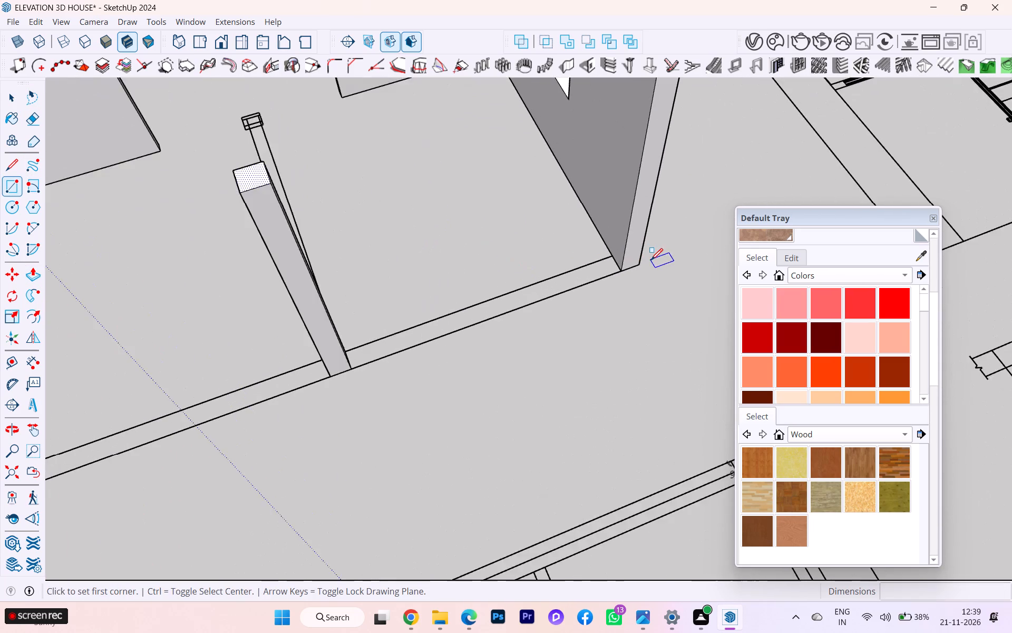
pyautogui.scroll(2, 640, 258)
pyautogui.scroll(-2, 683, 239)
pyautogui.scroll(1, 683, 239)
pyautogui.scroll(-3, 683, 239)
pyautogui.scroll(-4, 568, 246)
pyautogui.scroll(8, 364, 189)
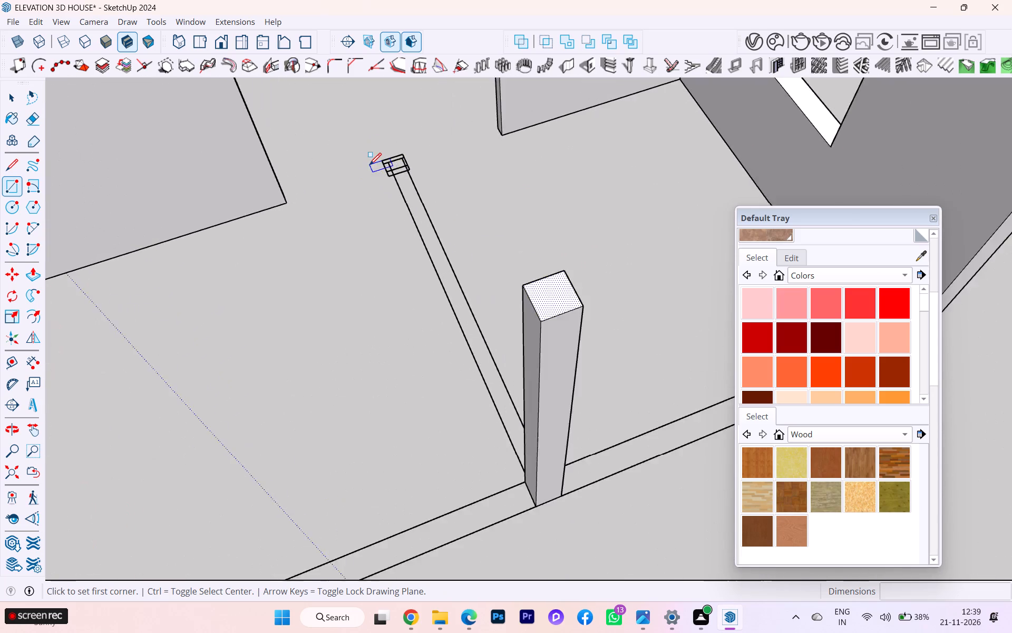
pyautogui.scroll(1, 382, 156)
pyautogui.scroll(-1, 382, 156)
pyautogui.scroll(1, 382, 156)
pyautogui.scroll(-3, 382, 156)
pyautogui.scroll(9, 382, 156)
pyautogui.scroll(-1, 384, 155)
pyautogui.scroll(8, 384, 155)
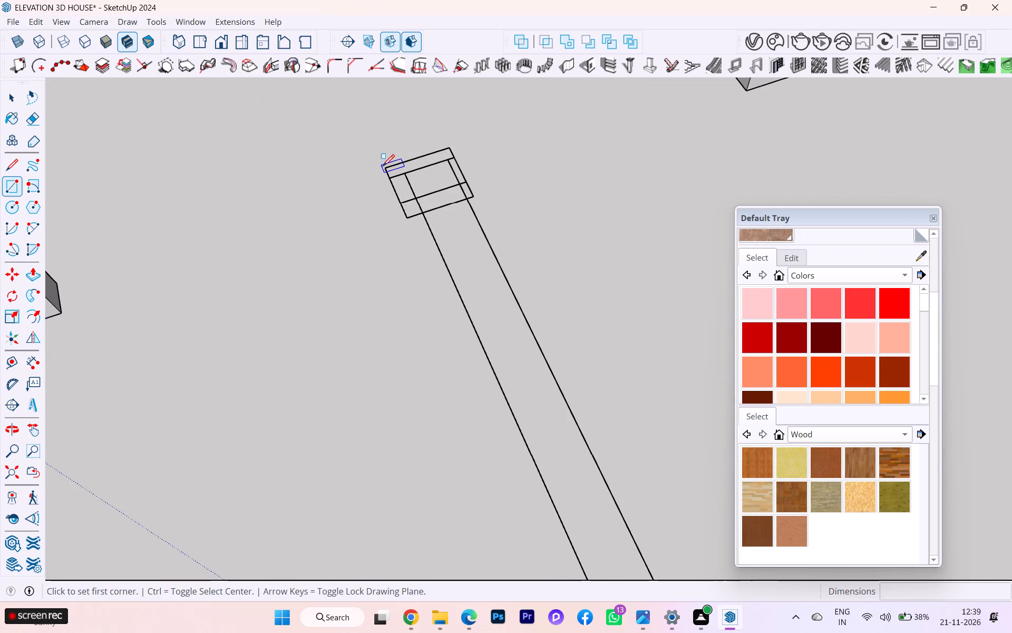
pyautogui.click(384, 167)
pyautogui.scroll(3, 472, 198)
pyautogui.click(472, 193)
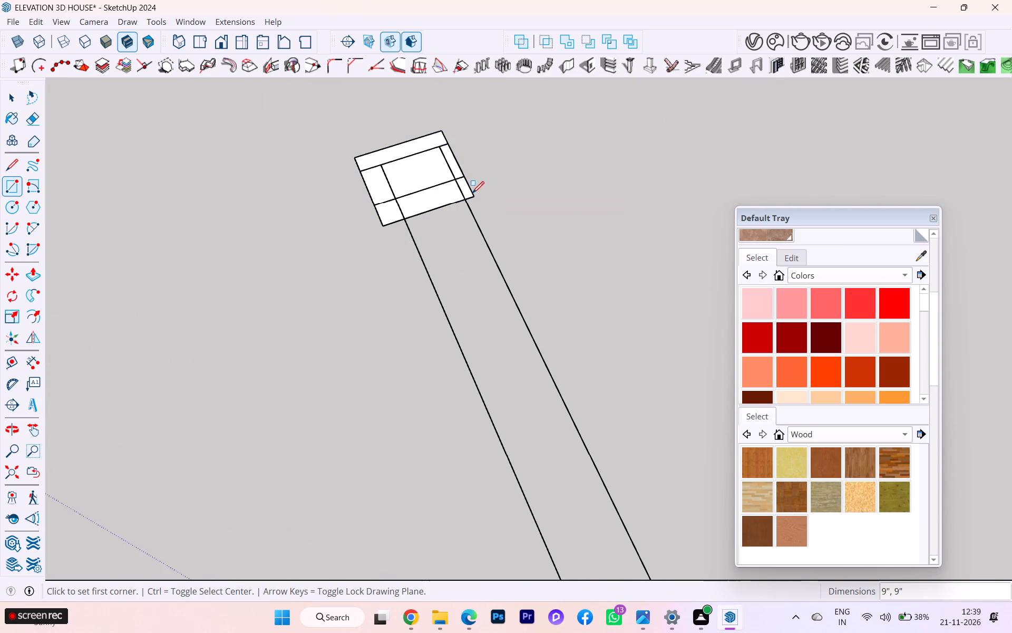
pyautogui.scroll(-4, 454, 177)
# Push/Pull the column face at the partition's inner end up 10', level with the top of the adjacent room's wall.
pyautogui.click(11, 104)
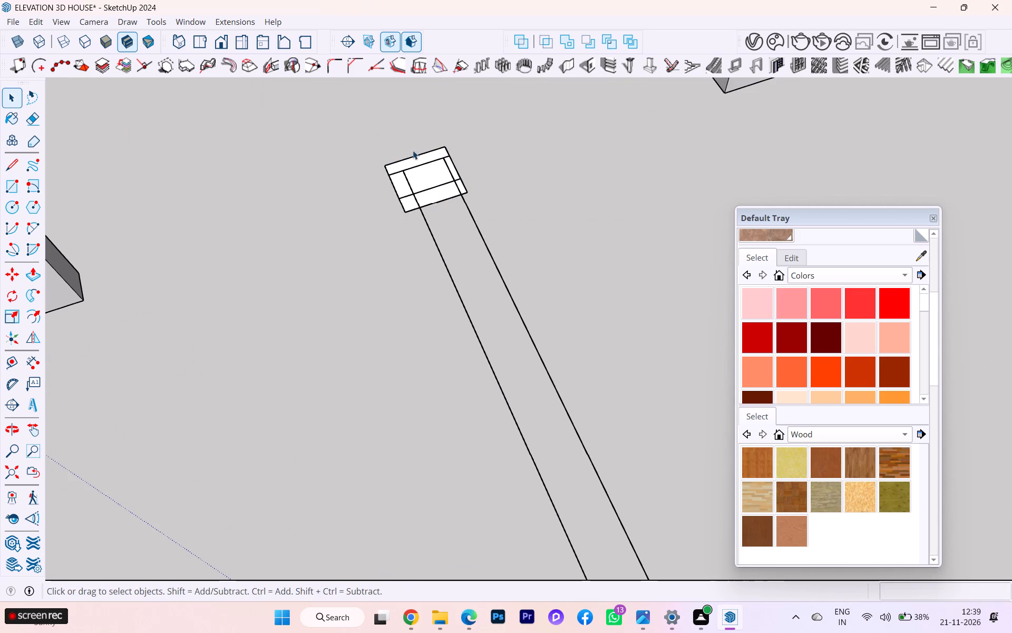
pyautogui.click(419, 173)
pyautogui.press('p')
pyautogui.press('Return')
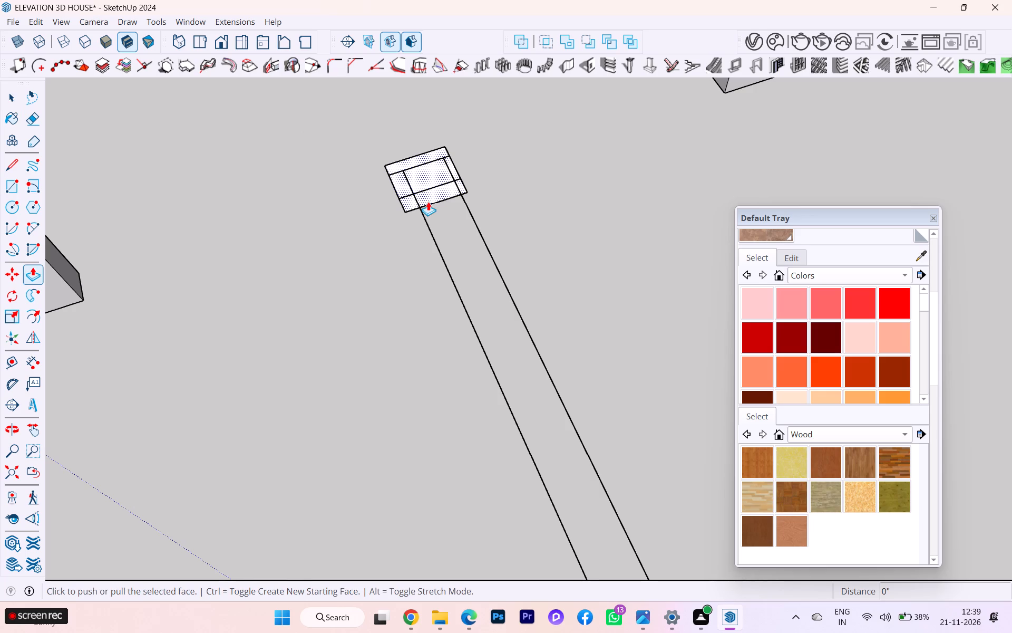
pyautogui.click(398, 203)
pyautogui.scroll(-5, 423, 127)
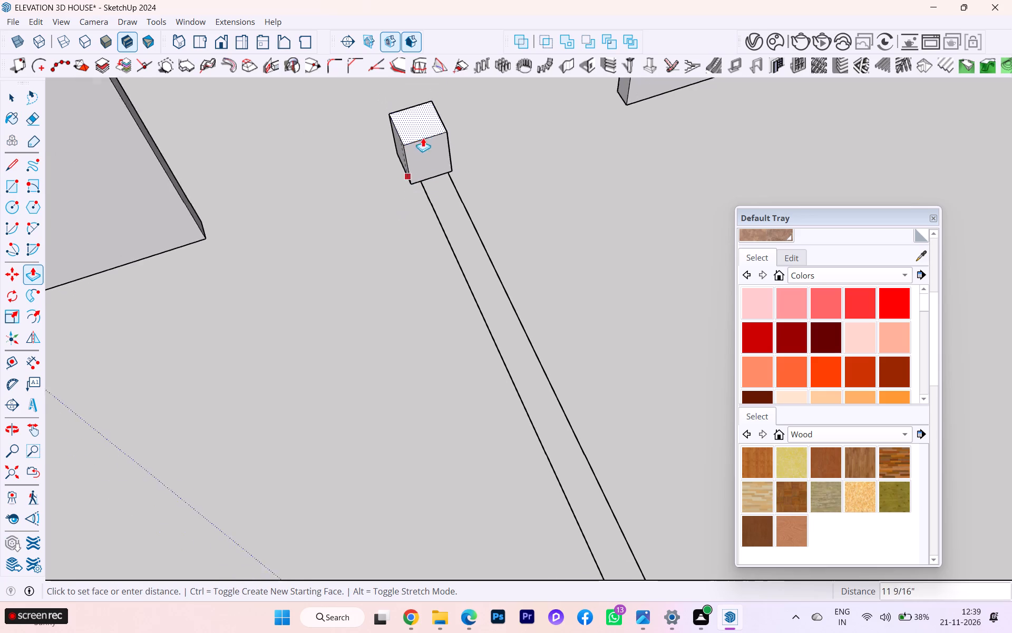
pyautogui.scroll(-2, 423, 138)
pyautogui.scroll(3, 422, 143)
pyautogui.scroll(-7, 422, 146)
pyautogui.scroll(2, 424, 158)
pyautogui.scroll(-3, 421, 157)
pyautogui.scroll(4, 412, 158)
pyautogui.scroll(-4, 411, 159)
pyautogui.scroll(2, 405, 164)
pyautogui.scroll(-1, 404, 164)
pyautogui.scroll(1, 401, 165)
pyautogui.scroll(-4, 401, 165)
pyautogui.scroll(1, 401, 165)
pyautogui.scroll(-1, 401, 165)
pyautogui.scroll(5, 401, 166)
pyautogui.scroll(-5, 400, 166)
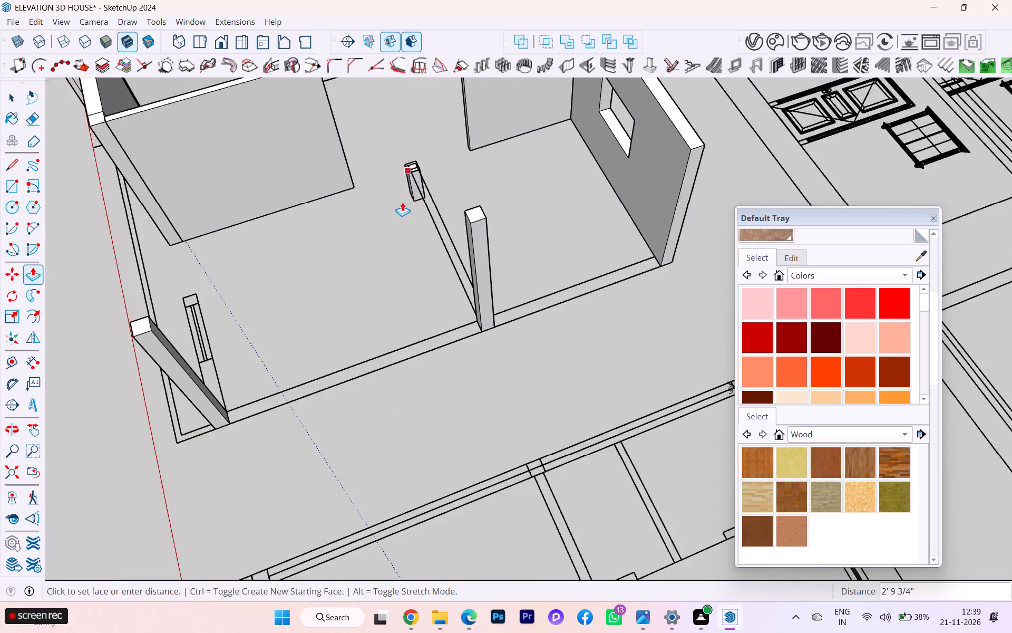
pyautogui.scroll(-2, 402, 202)
pyautogui.scroll(4, 402, 201)
pyautogui.scroll(-5, 402, 201)
pyautogui.scroll(5, 271, 128)
pyautogui.click(272, 135)
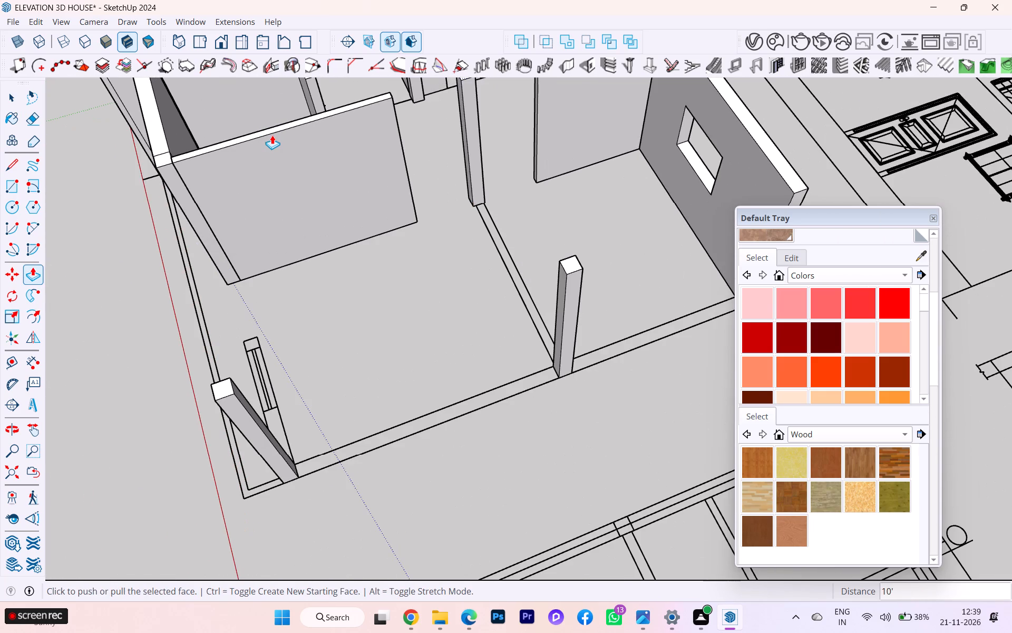
pyautogui.scroll(-6, 365, 189)
pyautogui.click(20, 88)
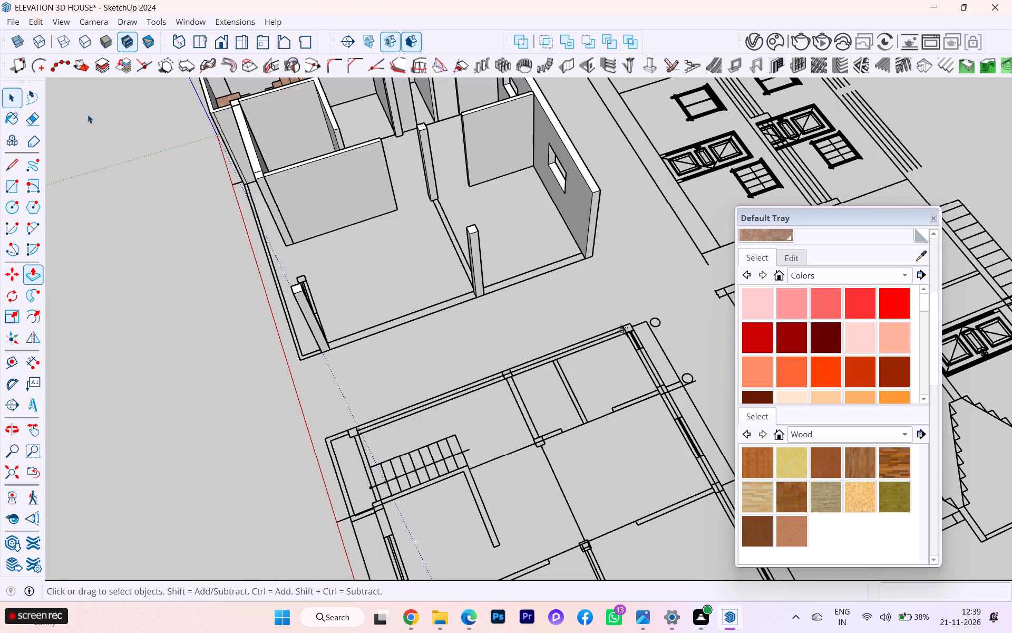
pyautogui.click(167, 224)
# Examine the raised columns, the outer corner with the narrow window outline and the partition outlines still without walls.
pyautogui.scroll(7, 276, 275)
pyautogui.scroll(-2, 282, 280)
pyautogui.moveTo(328, 256); pyautogui.dragTo(495, 165, button='middle')
pyautogui.scroll(-4, 534, 137)
pyautogui.scroll(1, 232, 239)
pyautogui.scroll(-1, 232, 239)
pyautogui.scroll(3, 232, 239)
pyautogui.scroll(-1, 327, 229)
pyautogui.scroll(5, 327, 229)
pyautogui.scroll(-4, 280, 252)
pyautogui.scroll(1, 280, 252)
pyautogui.scroll(-1, 276, 253)
pyautogui.scroll(4, 275, 254)
pyautogui.scroll(-3, 274, 255)
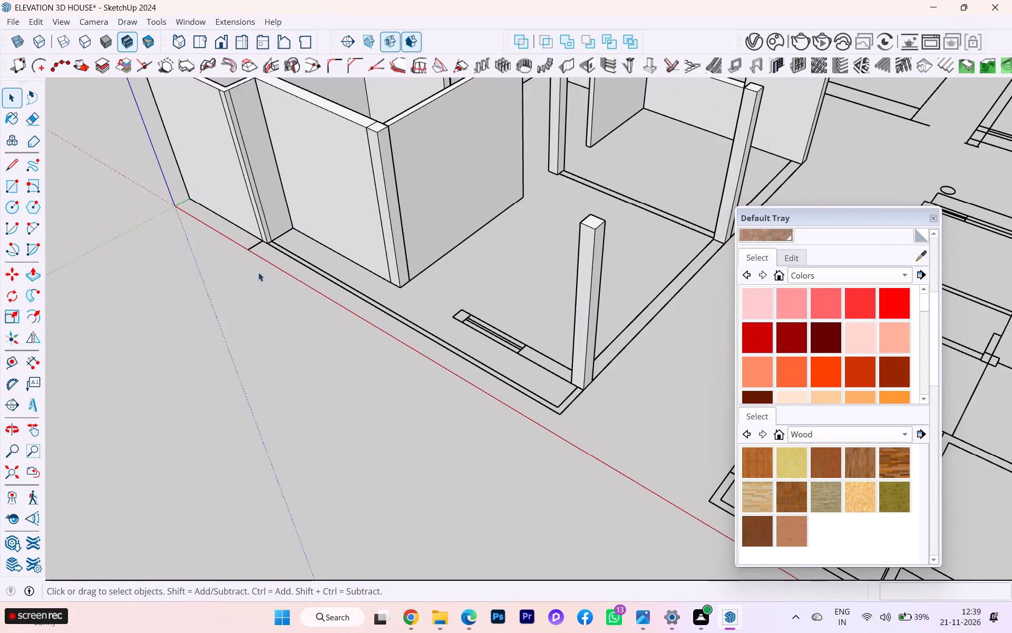
pyautogui.moveTo(257, 276); pyautogui.dragTo(245, 350, button='middle')
pyautogui.scroll(4, 305, 277)
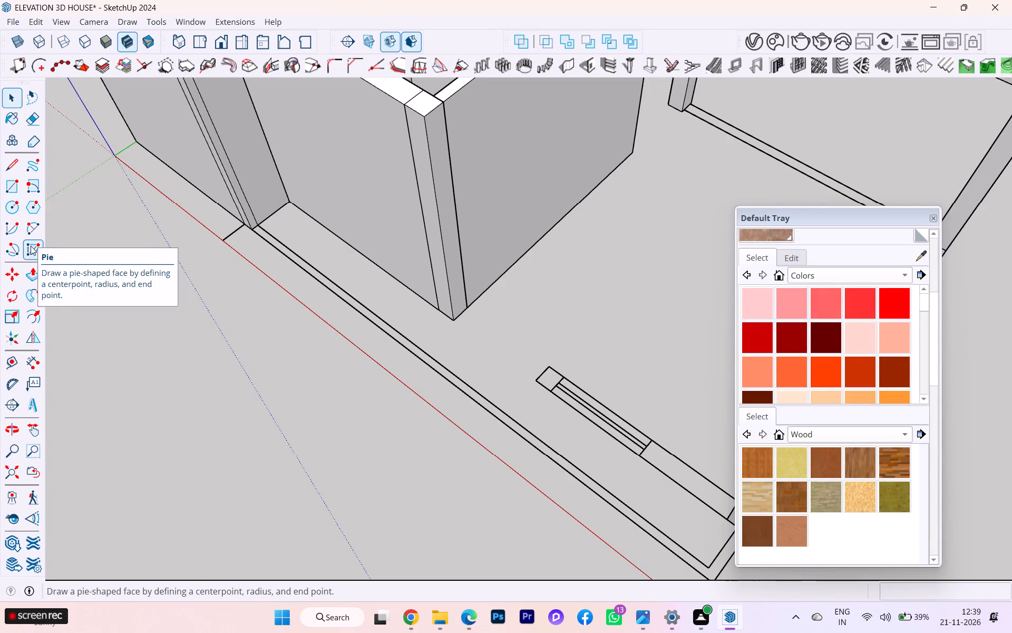
pyautogui.scroll(-2, 30, 246)
pyautogui.scroll(1, 32, 251)
pyautogui.scroll(-4, 32, 251)
pyautogui.scroll(3, 33, 252)
pyautogui.scroll(-6, 108, 245)
pyautogui.scroll(1, 115, 247)
pyautogui.scroll(-2, 115, 247)
pyautogui.scroll(-5, 271, 255)
pyautogui.scroll(2, 447, 117)
pyautogui.scroll(-3, 407, 139)
pyautogui.scroll(2, 406, 141)
pyautogui.scroll(-1, 408, 111)
pyautogui.scroll(2, 408, 111)
pyautogui.scroll(-1, 408, 111)
pyautogui.scroll(4, 408, 111)
pyautogui.scroll(-1, 386, 155)
pyautogui.scroll(3, 386, 158)
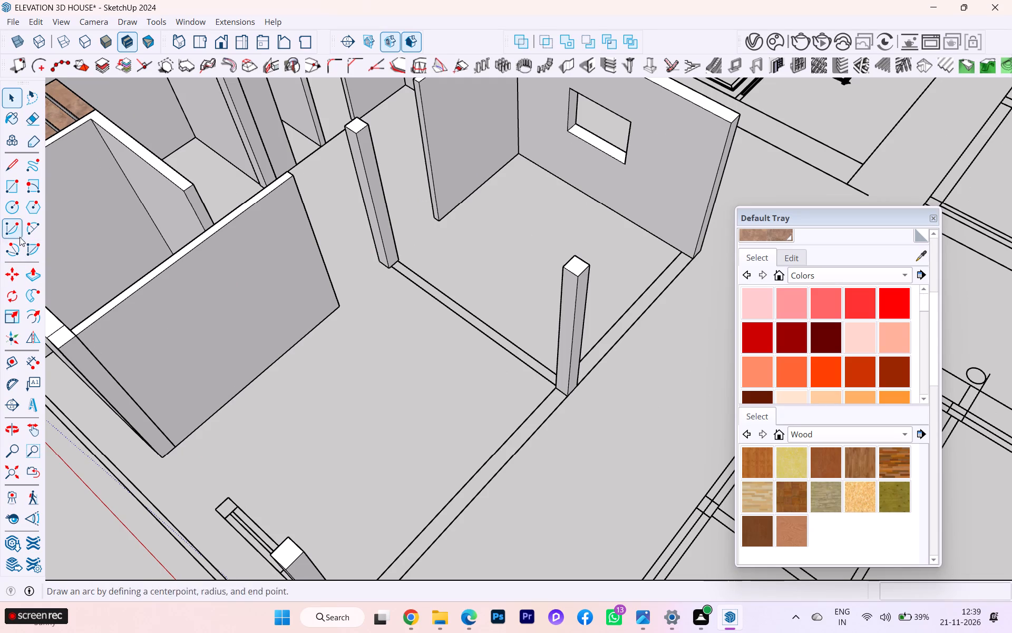
# Draw a rectangle about 11' 9 3/8" by 6" along the inner partition outline between the two new columns.
pyautogui.click(14, 190)
pyautogui.scroll(4, 436, 347)
pyautogui.scroll(4, 388, 259)
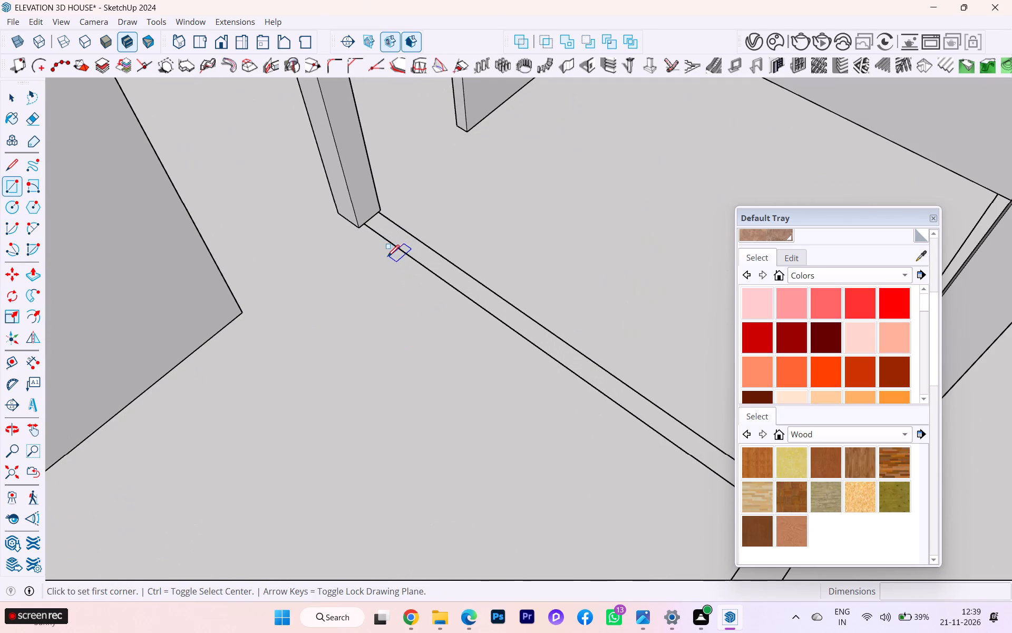
pyautogui.scroll(3, 374, 226)
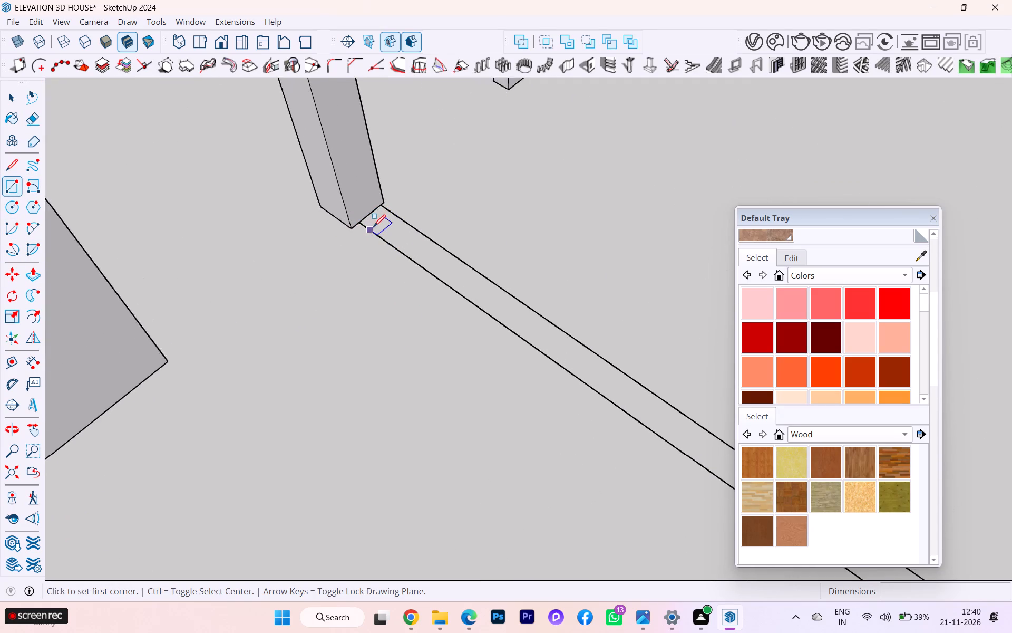
pyautogui.scroll(4, 374, 226)
pyautogui.click(358, 220)
pyautogui.scroll(-3, 533, 287)
pyautogui.scroll(1, 488, 280)
pyautogui.scroll(-3, 475, 277)
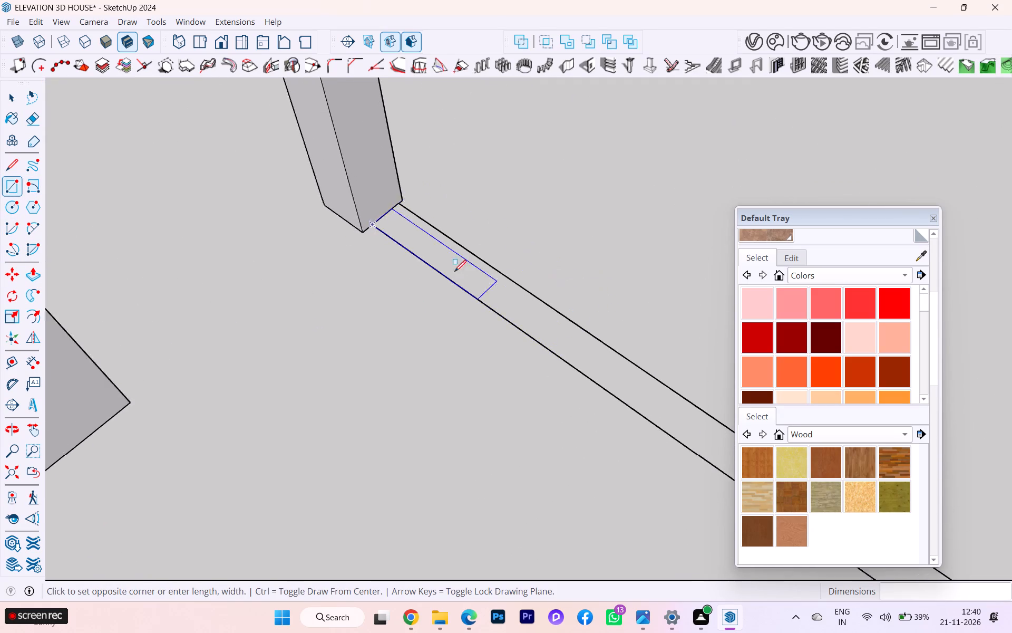
pyautogui.scroll(-5, 454, 272)
pyautogui.scroll(3, 422, 258)
pyautogui.scroll(-7, 421, 258)
pyautogui.scroll(1, 416, 270)
pyautogui.scroll(-3, 416, 270)
pyautogui.scroll(1, 413, 272)
pyautogui.scroll(-2, 413, 272)
pyautogui.scroll(1, 412, 273)
pyautogui.scroll(-7, 412, 273)
pyautogui.scroll(-2, 484, 295)
pyautogui.moveTo(497, 305); pyautogui.dragTo(696, 311, button='middle')
pyautogui.scroll(9, 561, 304)
pyautogui.scroll(1, 530, 347)
pyautogui.scroll(-1, 530, 347)
pyautogui.scroll(6, 530, 347)
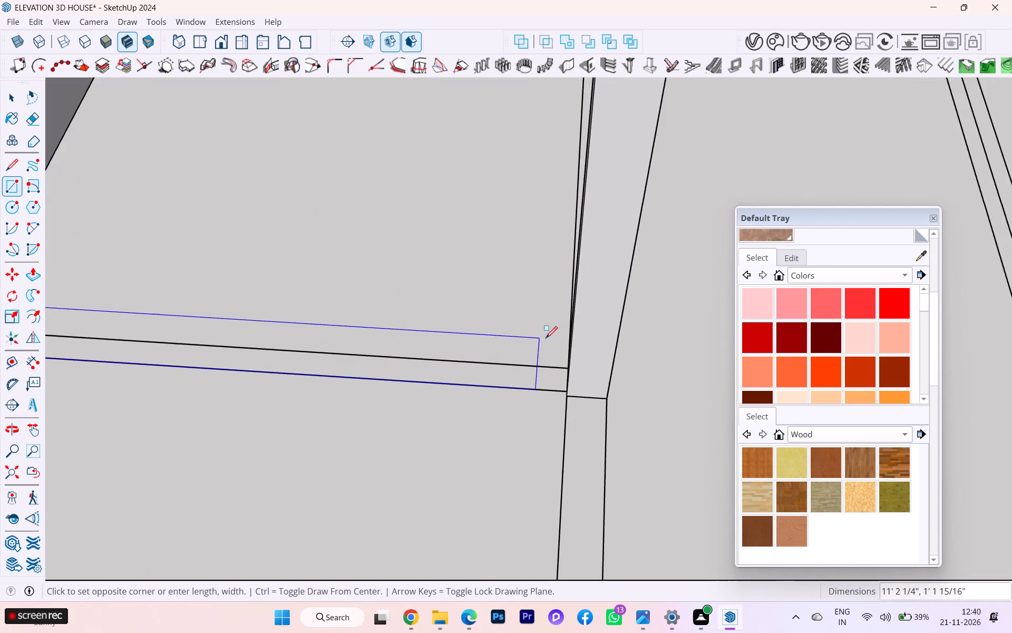
pyautogui.scroll(-1, 548, 340)
pyautogui.moveTo(549, 340); pyautogui.dragTo(628, 351, button='middle')
pyautogui.scroll(6, 569, 357)
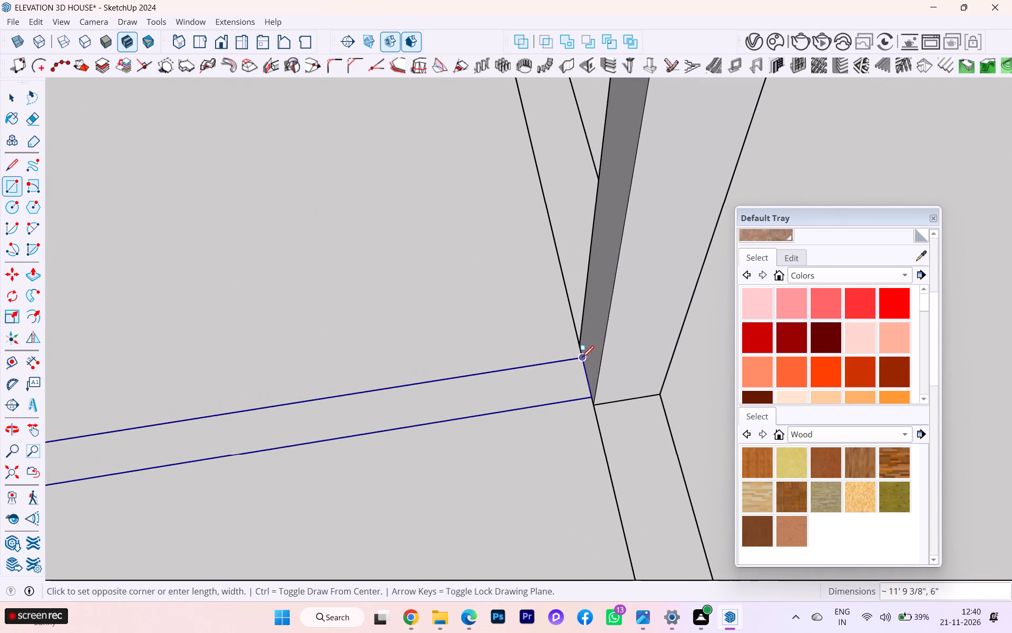
pyautogui.click(582, 358)
pyautogui.scroll(-5, 616, 287)
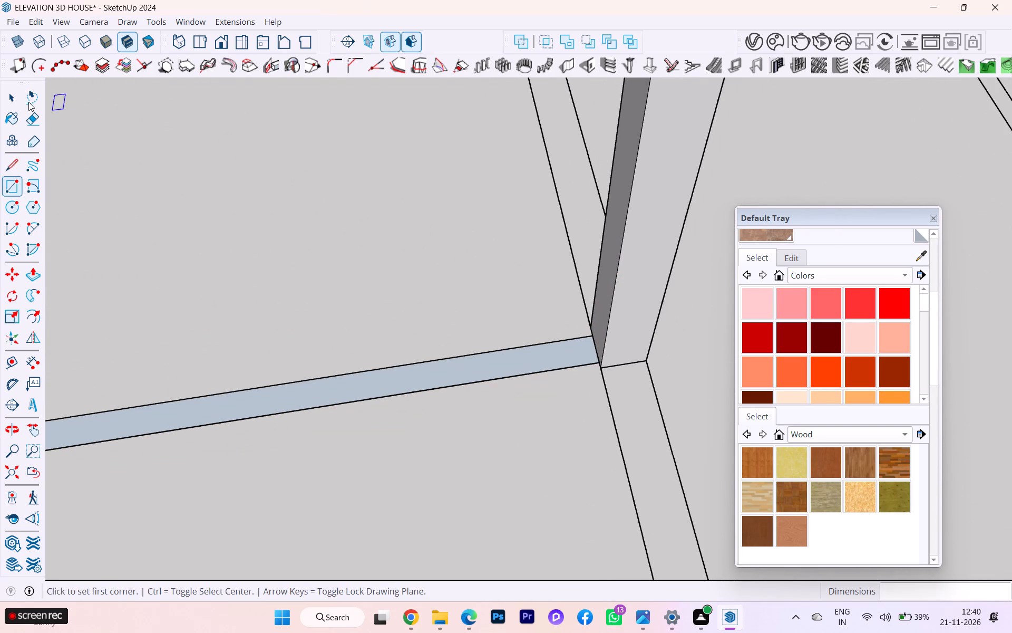
# Reverse the partition strip's face between the two columns.
pyautogui.click(14, 101)
pyautogui.click(377, 375)
pyautogui.rightClick(439, 382)
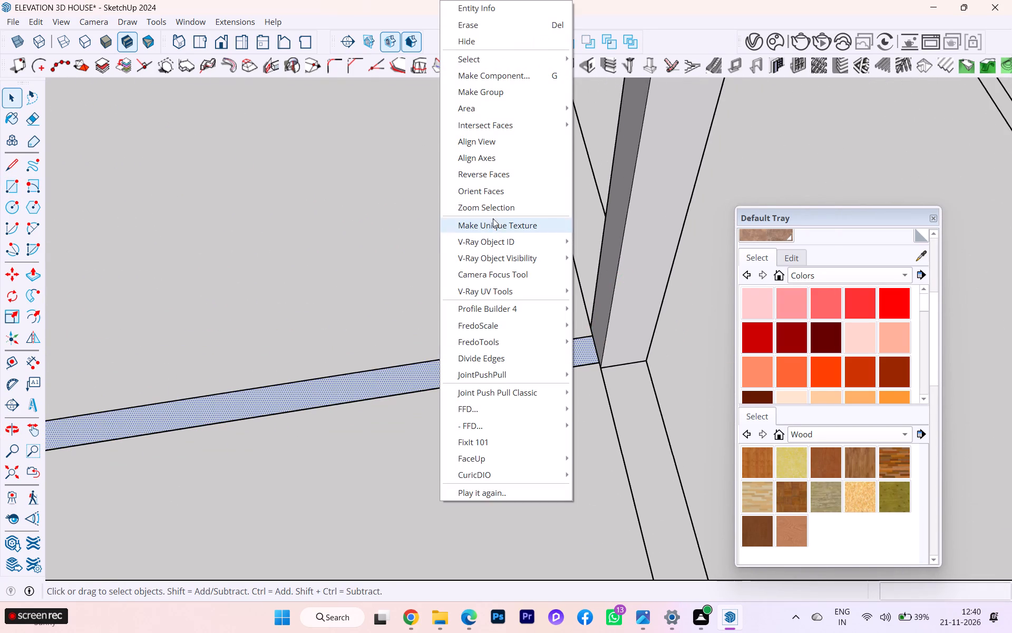
pyautogui.click(507, 171)
# Push/Pull the inner partition strip up 10', level with the tops of the two columns at its ends.
pyautogui.click(479, 364)
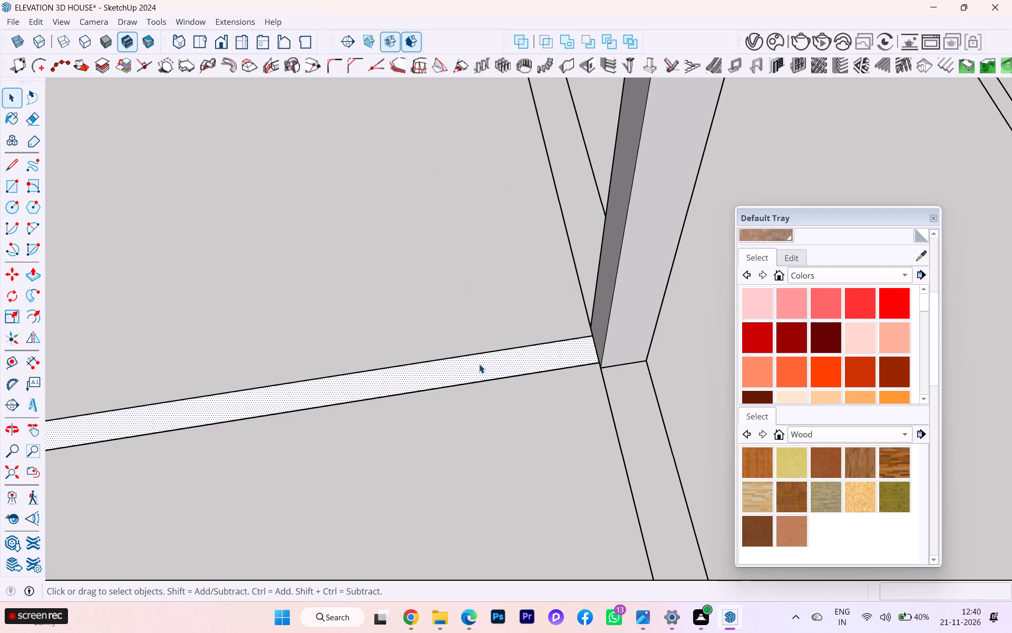
pyautogui.press('p')
pyautogui.press('Return')
pyautogui.click(479, 364)
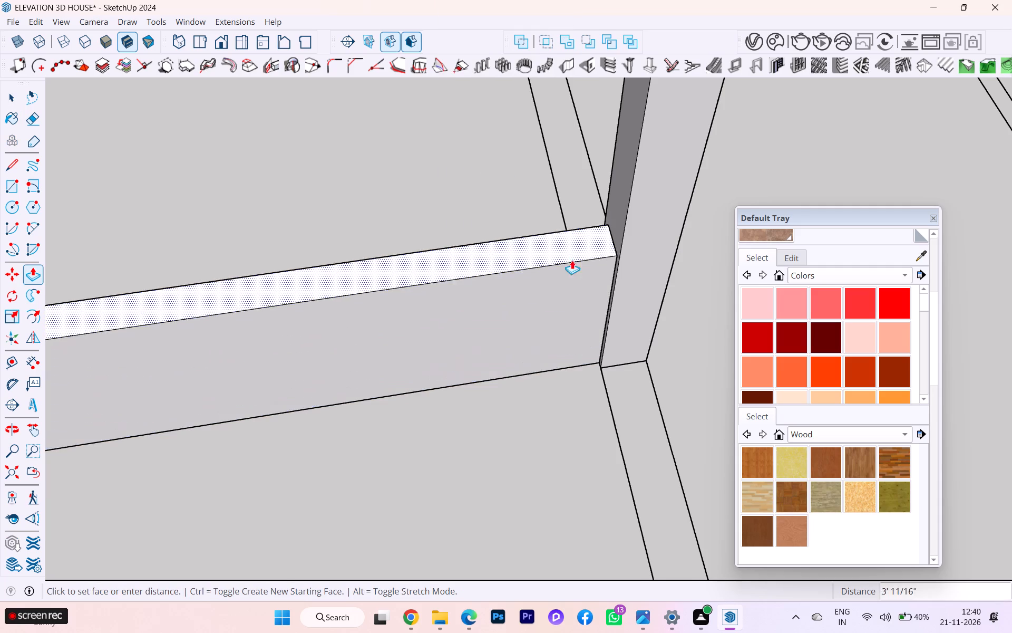
pyautogui.scroll(-3, 585, 264)
pyautogui.scroll(1, 591, 269)
pyautogui.scroll(-4, 591, 270)
pyautogui.scroll(2, 596, 274)
pyautogui.scroll(-5, 596, 279)
pyautogui.scroll(1, 600, 306)
pyautogui.scroll(-4, 600, 306)
pyautogui.scroll(2, 600, 306)
pyautogui.scroll(-7, 600, 306)
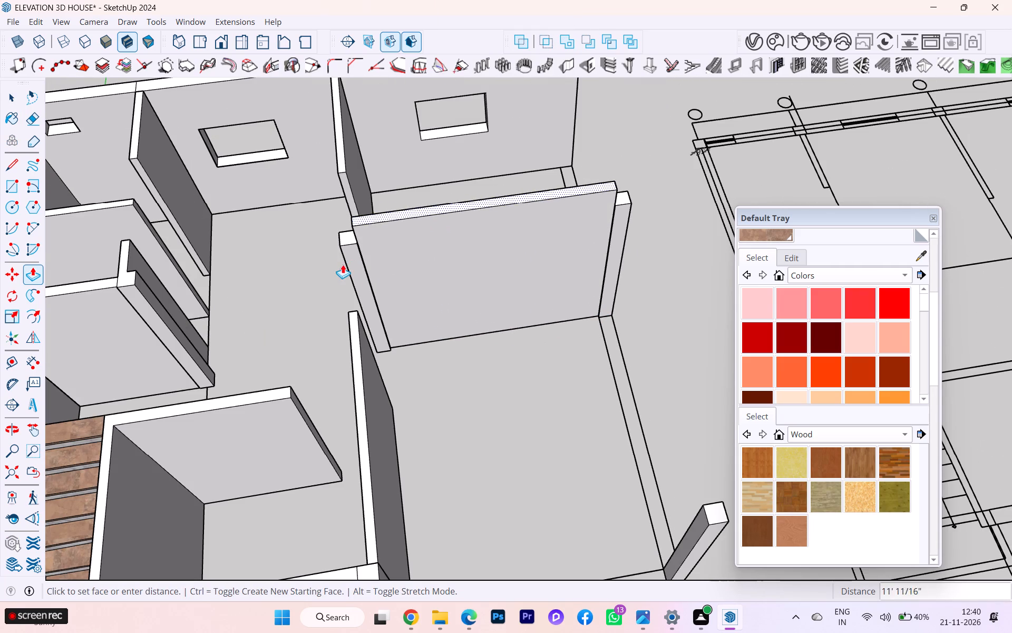
pyautogui.click(345, 242)
pyautogui.scroll(4, 467, 202)
pyautogui.scroll(4, 358, 263)
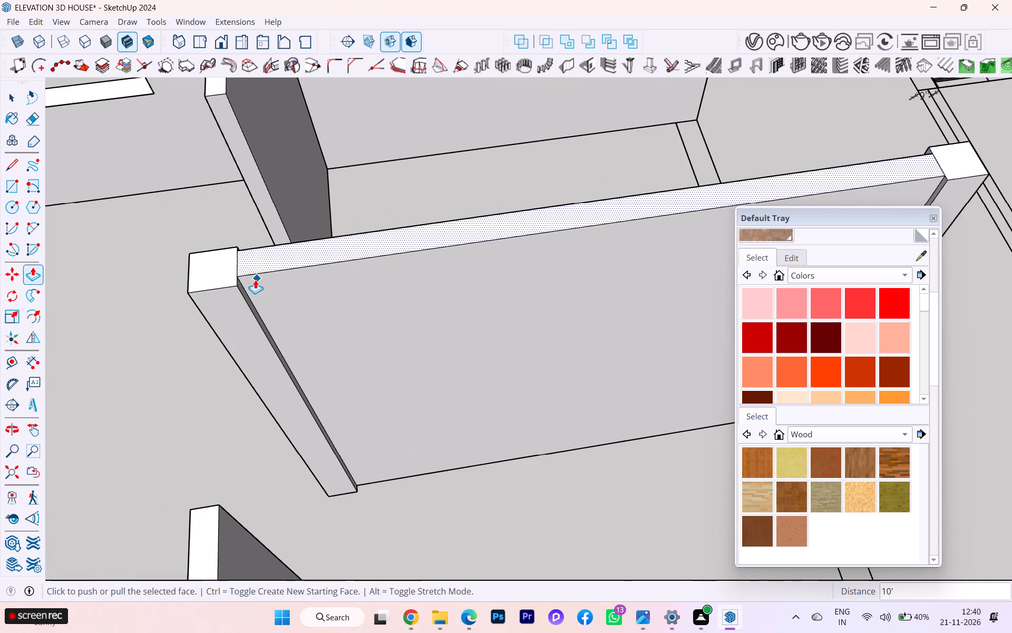
# Erase the dividing edges between the partition wall's top face and the two column tops.
pyautogui.click(25, 120)
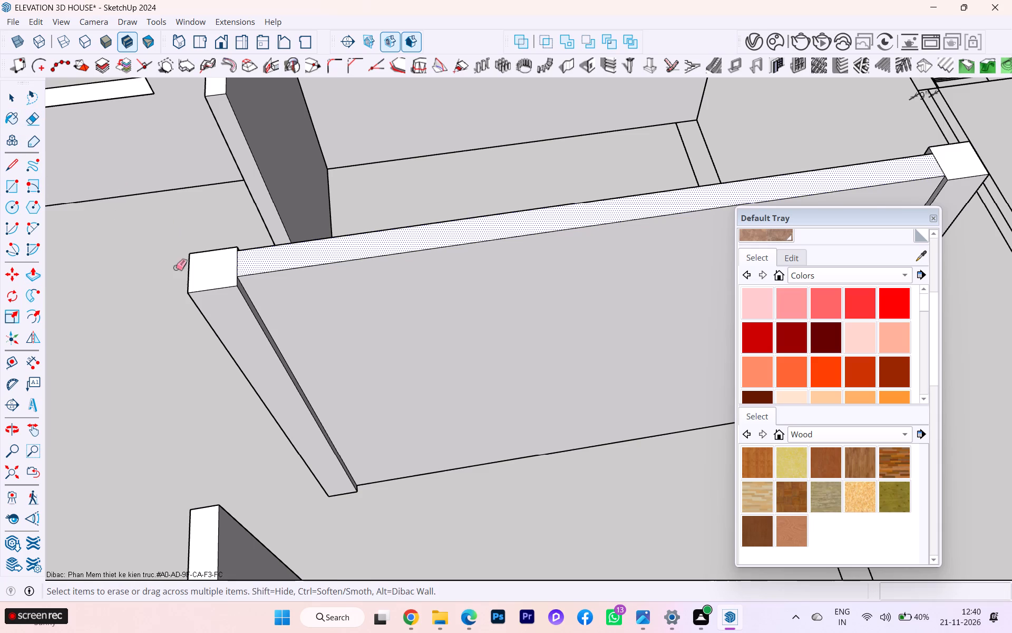
pyautogui.scroll(3, 176, 267)
pyautogui.scroll(3, 269, 262)
pyautogui.scroll(-1, 296, 261)
pyautogui.scroll(1, 296, 261)
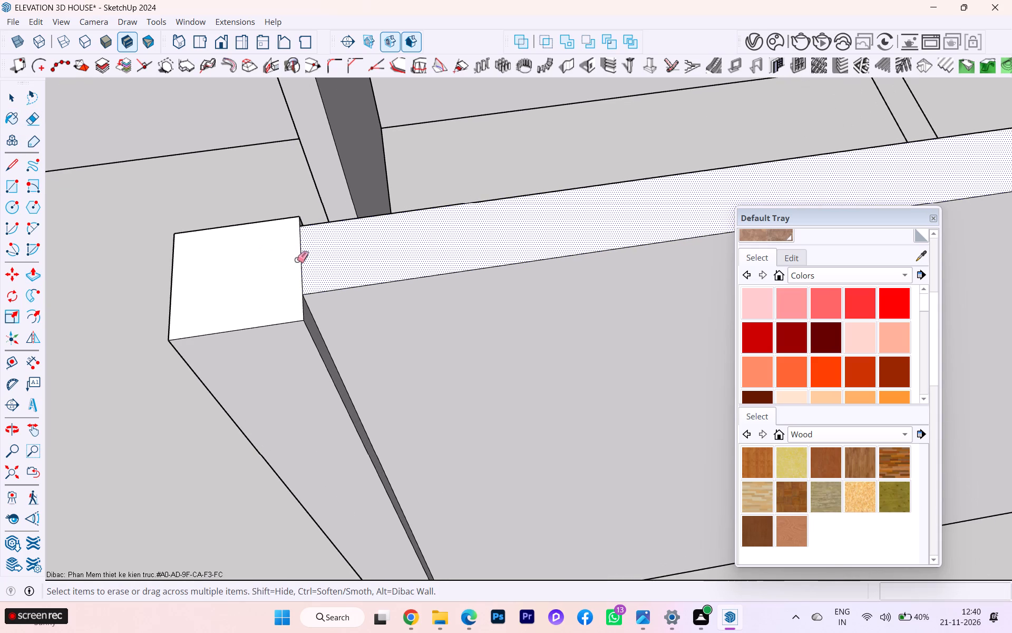
pyautogui.click(301, 255)
pyautogui.scroll(-2, 218, 264)
pyautogui.scroll(1, 192, 274)
pyautogui.scroll(-2, 187, 276)
pyautogui.scroll(1, 176, 281)
pyautogui.scroll(-11, 172, 282)
pyautogui.scroll(1, 145, 296)
pyautogui.scroll(-1, 145, 296)
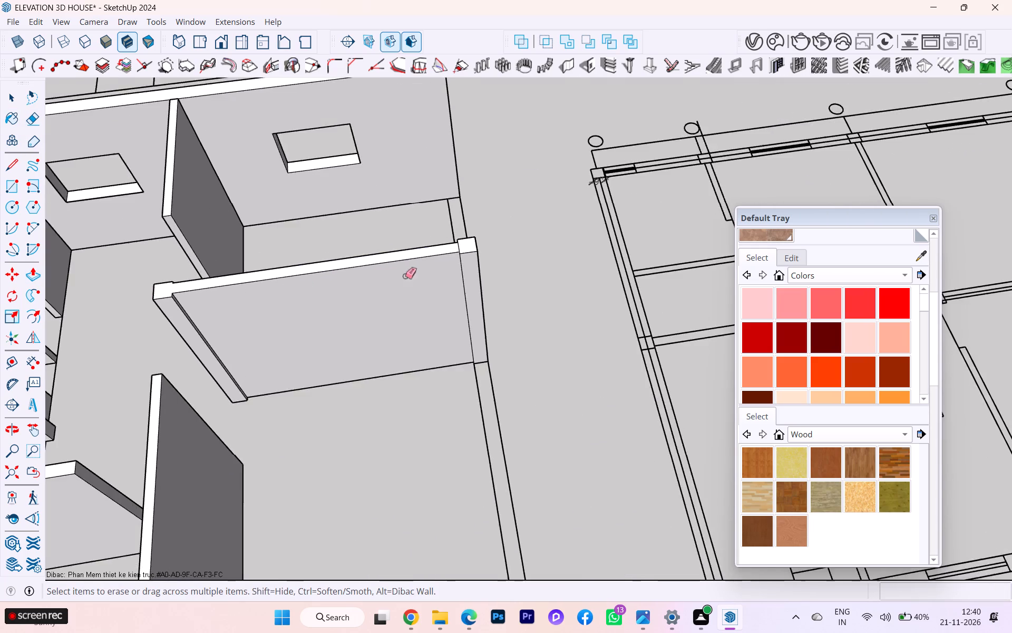
pyautogui.scroll(4, 504, 263)
pyautogui.scroll(11, 437, 243)
pyautogui.click(410, 227)
pyautogui.scroll(-2, 493, 236)
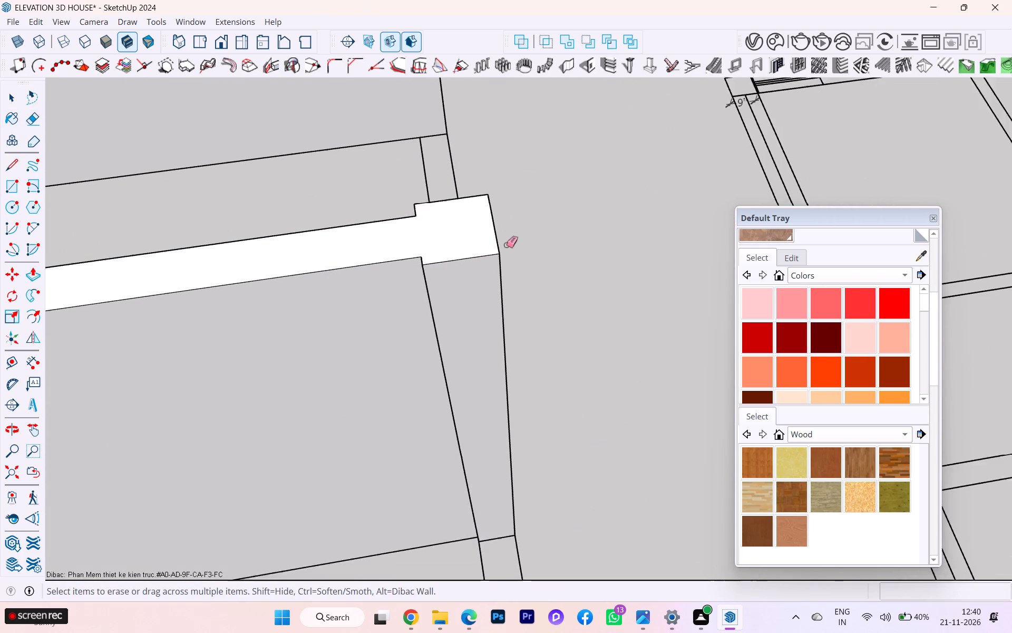
# Examine the raised partition and the outer wall outline between its end column and the back wall's corner.
pyautogui.scroll(-3, 506, 245)
pyautogui.scroll(-4, 392, 273)
pyautogui.scroll(1, 384, 278)
pyautogui.scroll(-1, 383, 279)
pyautogui.scroll(-5, 541, 274)
pyautogui.scroll(1, 541, 274)
pyautogui.scroll(-1, 541, 274)
pyautogui.scroll(-5, 484, 292)
pyautogui.moveTo(416, 312); pyautogui.dragTo(250, 372, button='middle')
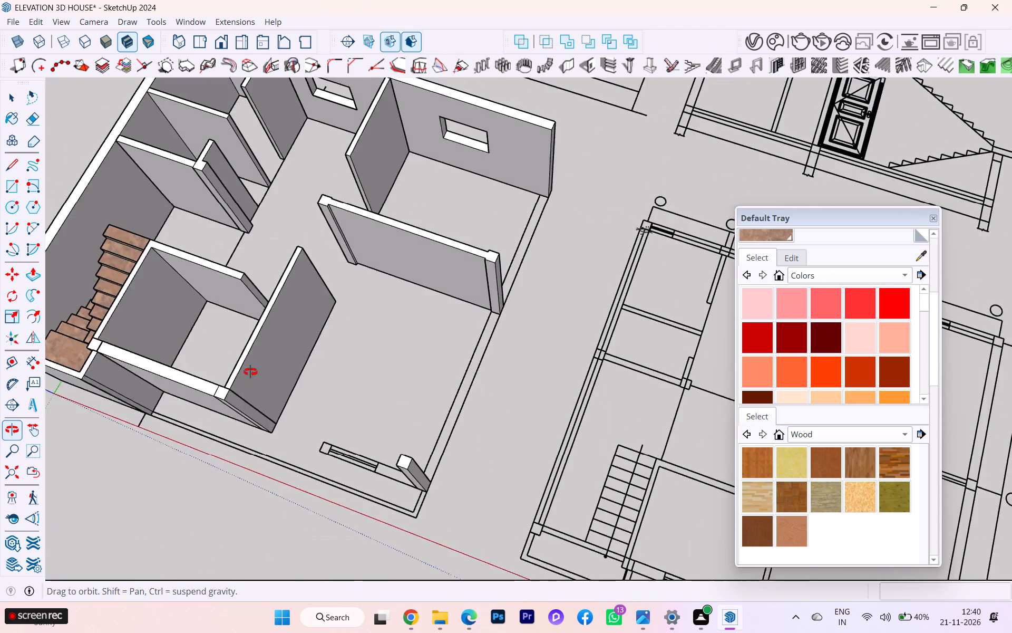
pyautogui.moveTo(250, 372); pyautogui.dragTo(358, 428, button='middle')
pyautogui.scroll(-1, 270, 402)
pyautogui.scroll(-1, 488, 260)
pyautogui.scroll(5, 488, 259)
pyautogui.scroll(-2, 469, 213)
pyautogui.moveTo(471, 213); pyautogui.dragTo(566, 204, button='middle')
pyautogui.scroll(3, 288, 186)
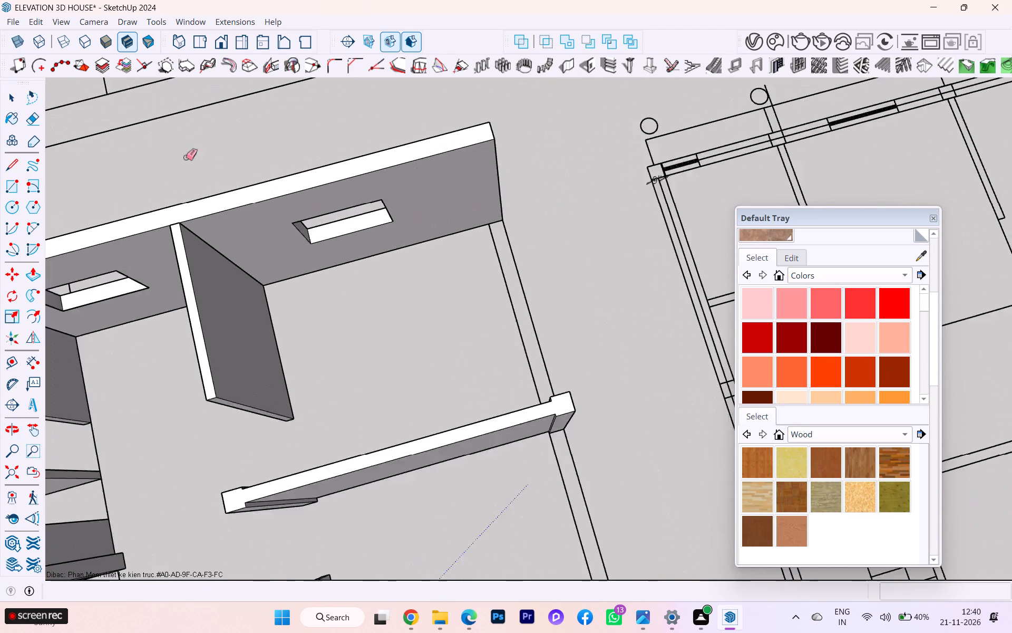
pyautogui.scroll(2, 186, 157)
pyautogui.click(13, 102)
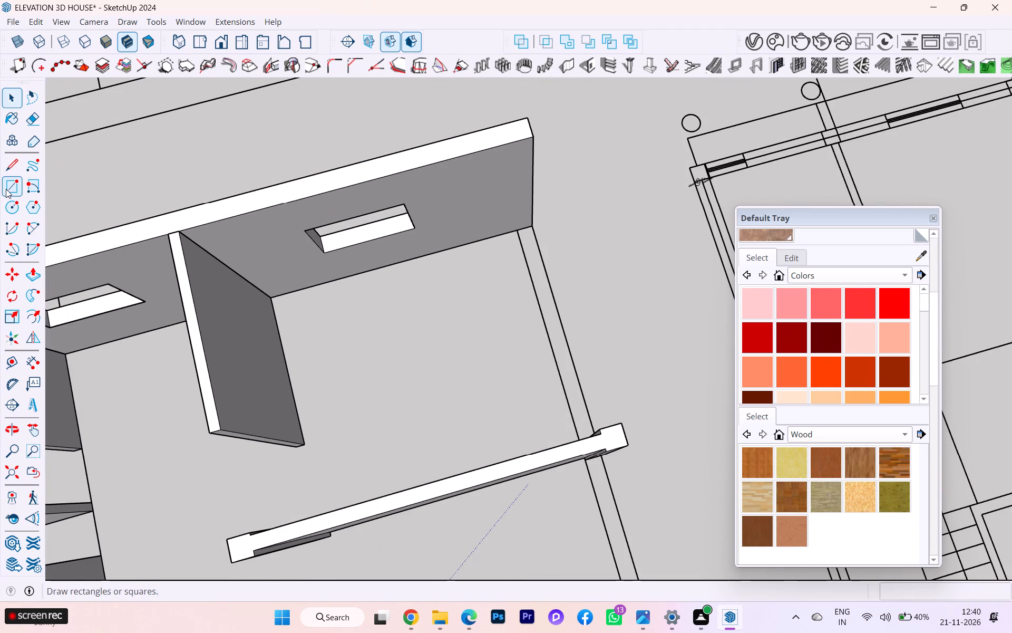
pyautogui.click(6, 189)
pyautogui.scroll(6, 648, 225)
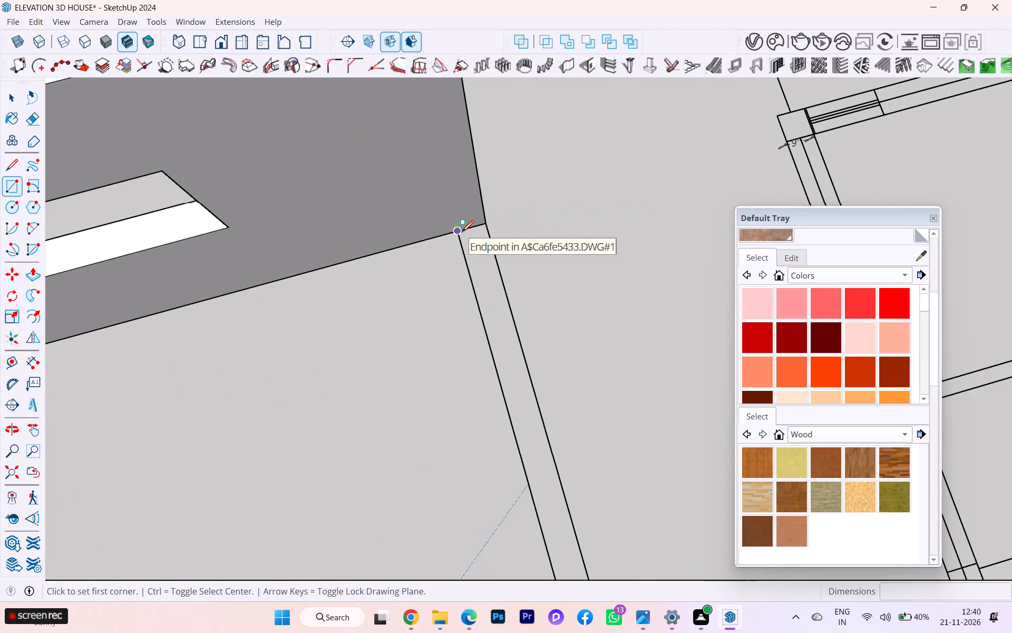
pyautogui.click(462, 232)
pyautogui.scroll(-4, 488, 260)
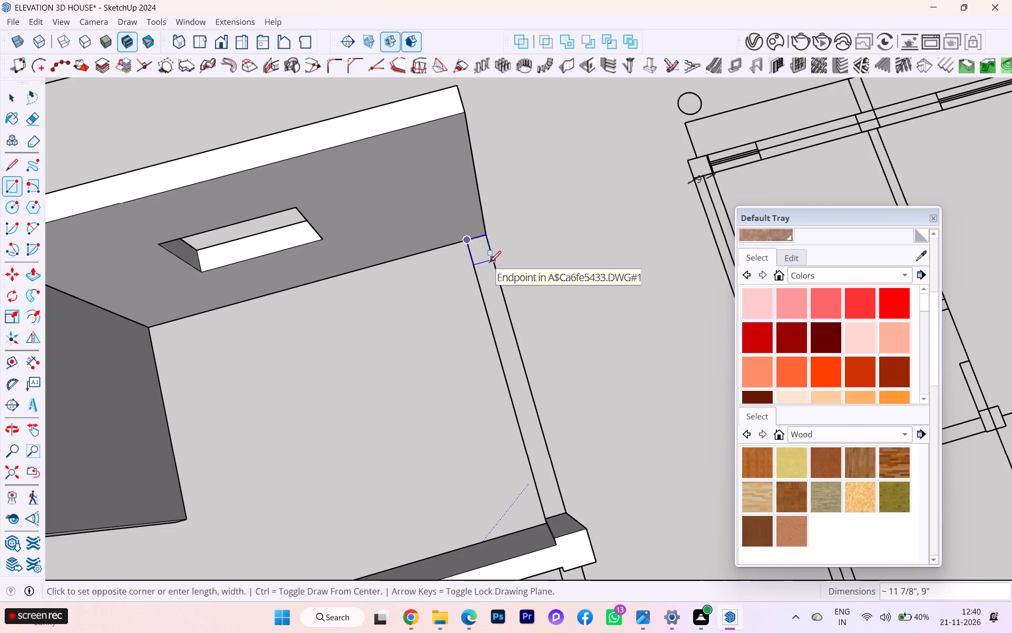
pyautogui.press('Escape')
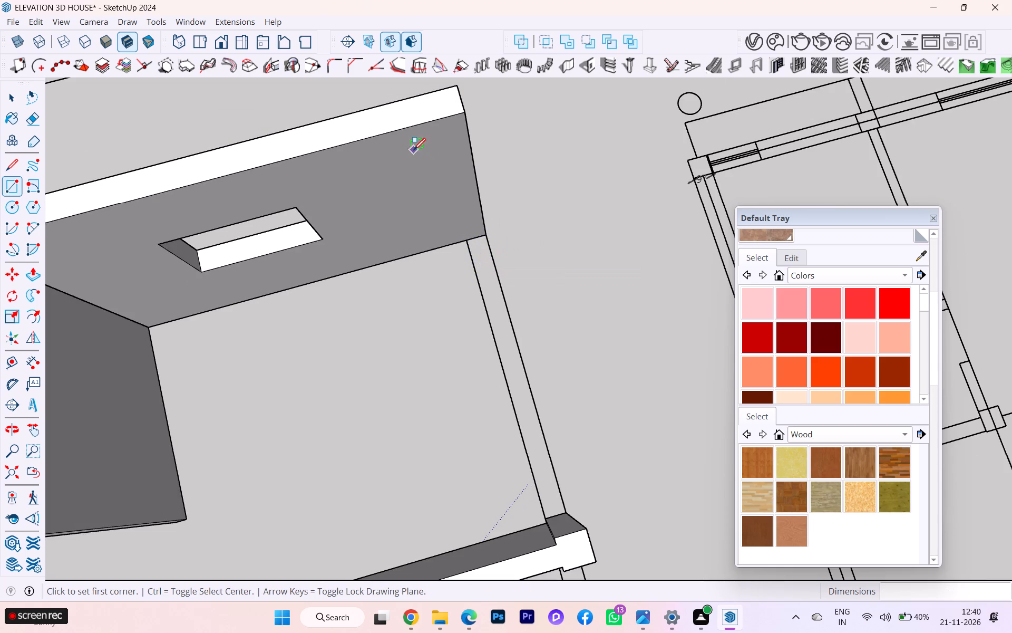
# Copy the vertical end edge of the windowed back wall inward to the inner line of the outer wall outline.
pyautogui.click(7, 94)
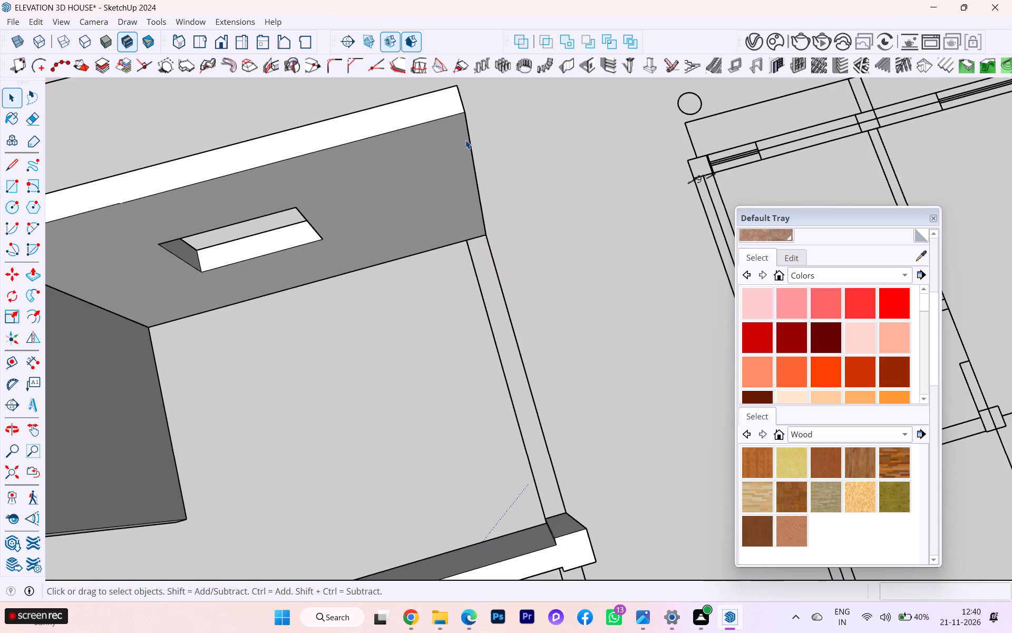
pyautogui.tripleClick(438, 146)
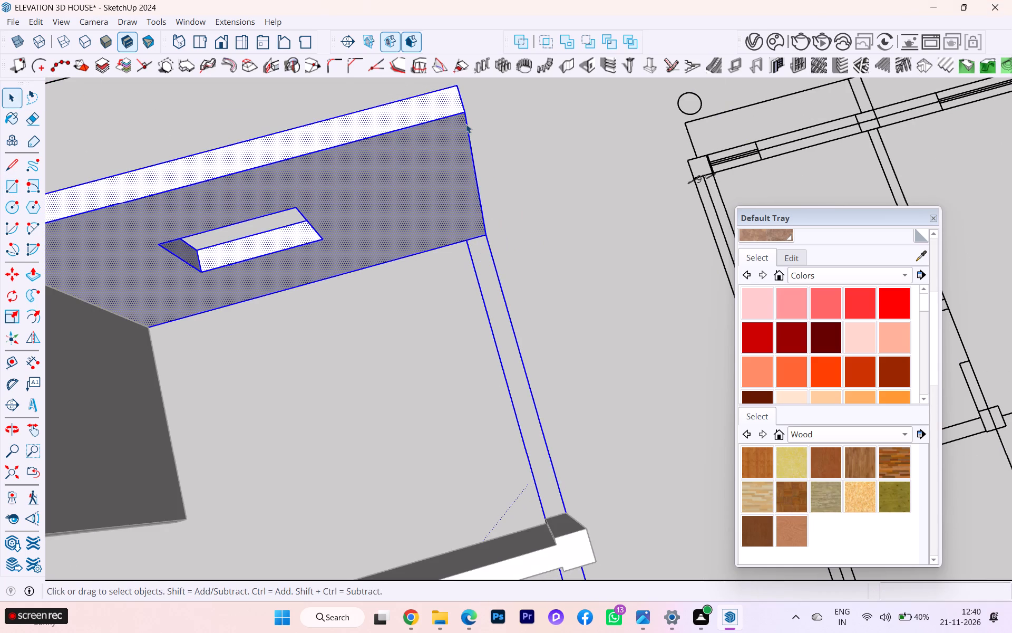
pyautogui.click(466, 124)
pyautogui.scroll(-1, 379, 155)
pyautogui.moveTo(379, 155); pyautogui.dragTo(396, 95, button='middle')
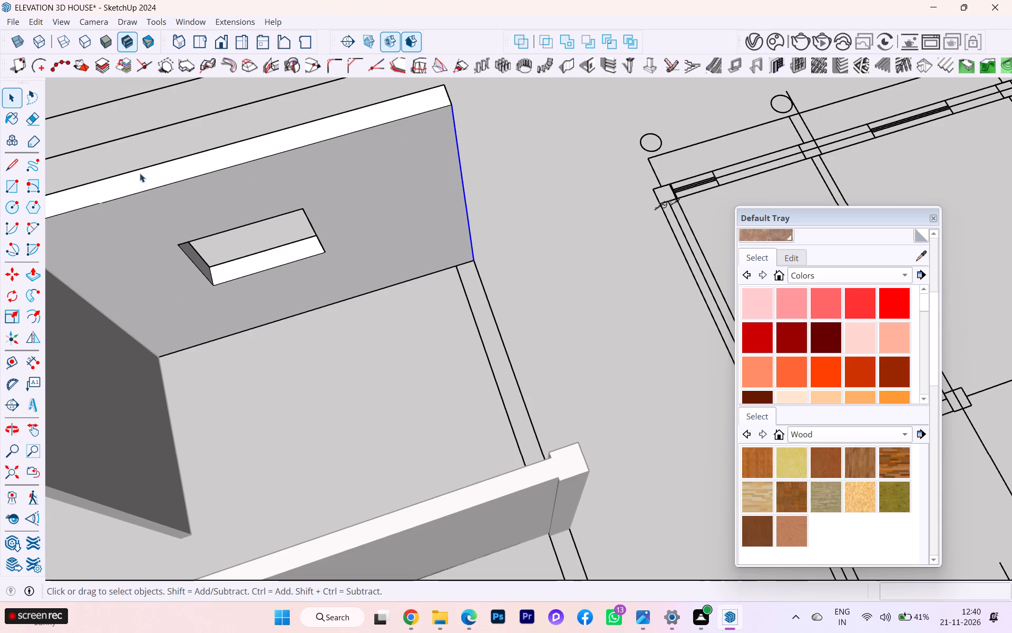
pyautogui.click(11, 279)
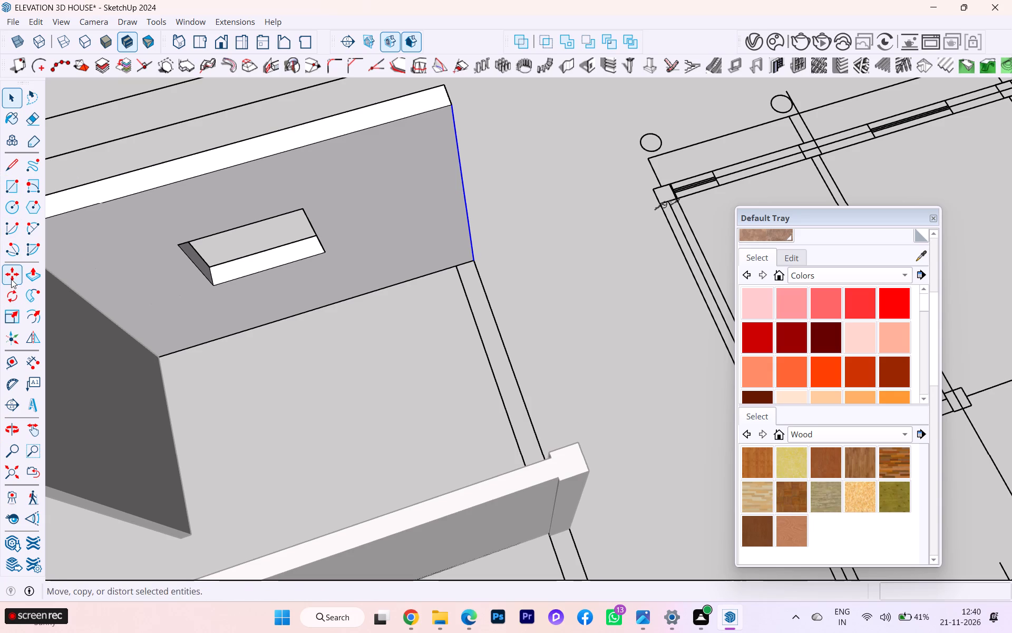
pyautogui.scroll(7, 450, 259)
pyautogui.click(481, 258)
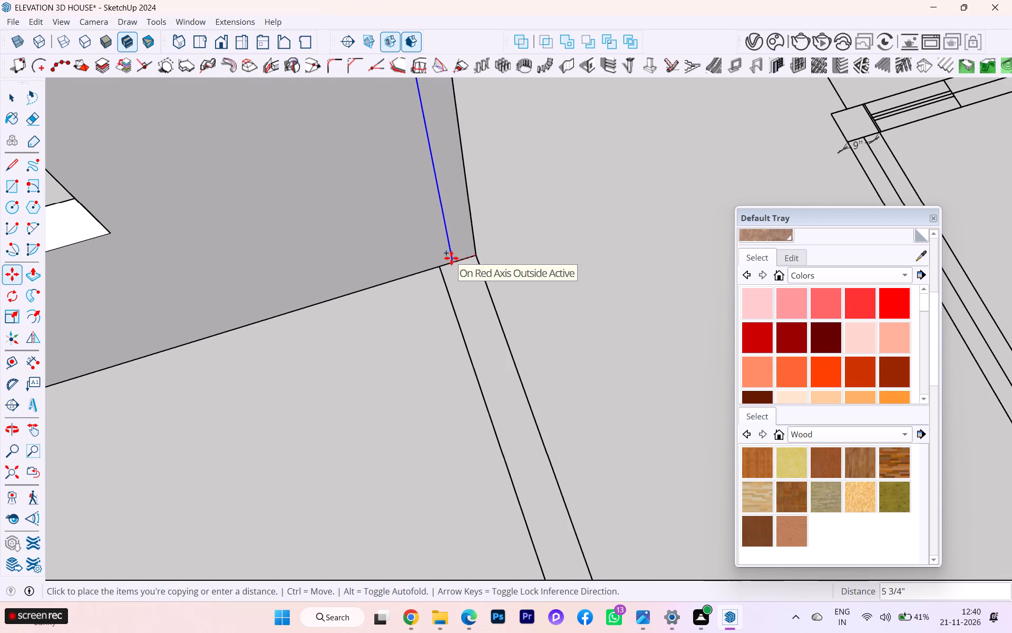
pyautogui.click(443, 264)
pyautogui.scroll(-3, 442, 273)
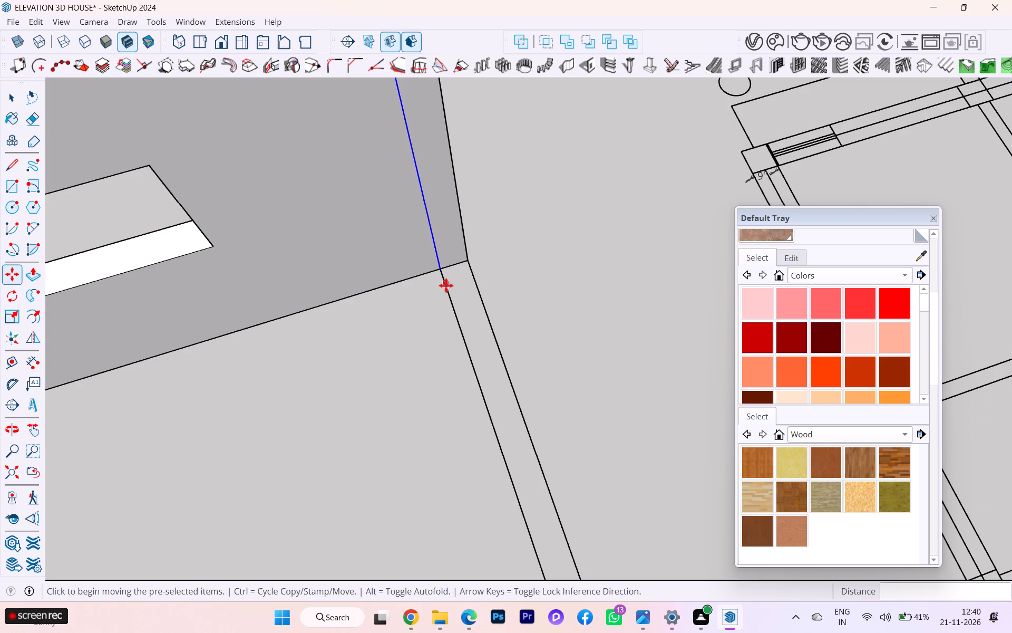
# Push/Pull the narrow end strip of the back wall about 10' 6 1/8" to meet the partition's outer column.
pyautogui.click(16, 91)
pyautogui.click(439, 170)
pyautogui.scroll(-2, 447, 174)
pyautogui.scroll(2, 453, 177)
pyautogui.scroll(-2, 453, 177)
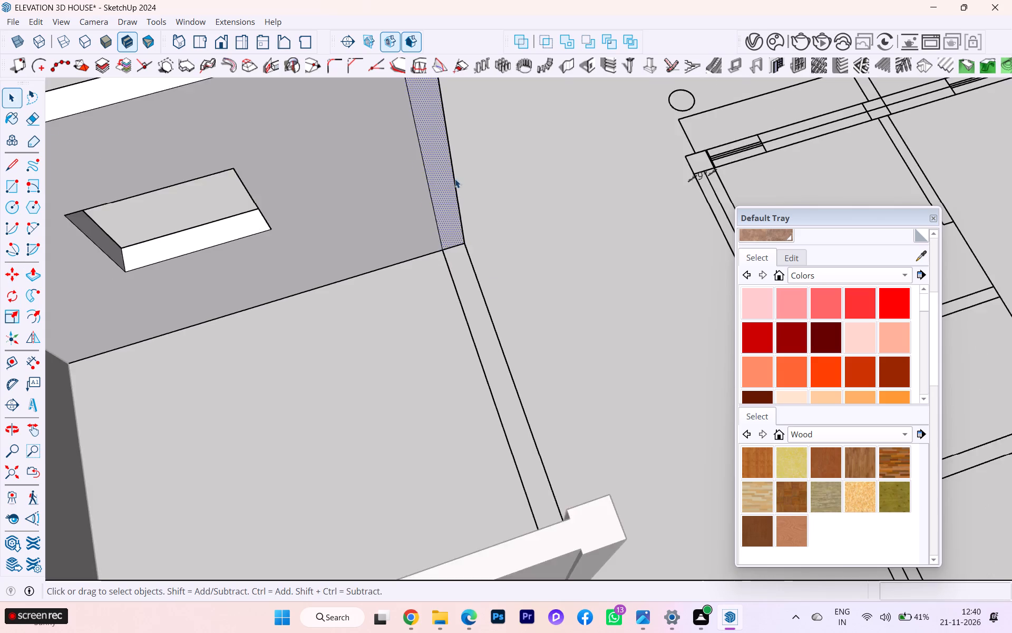
pyautogui.scroll(-3, 455, 179)
pyautogui.scroll(1, 461, 180)
pyautogui.scroll(-2, 463, 185)
pyautogui.moveTo(611, 203); pyautogui.dragTo(697, 206, button='middle')
pyautogui.scroll(1, 697, 206)
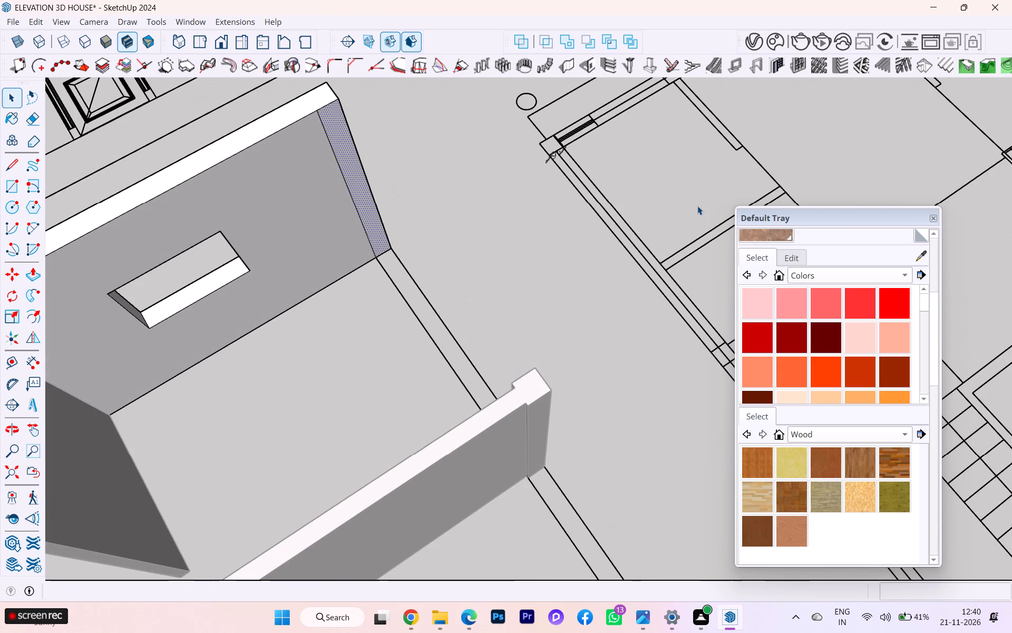
pyautogui.press('p')
pyautogui.press('Return')
pyautogui.click(339, 123)
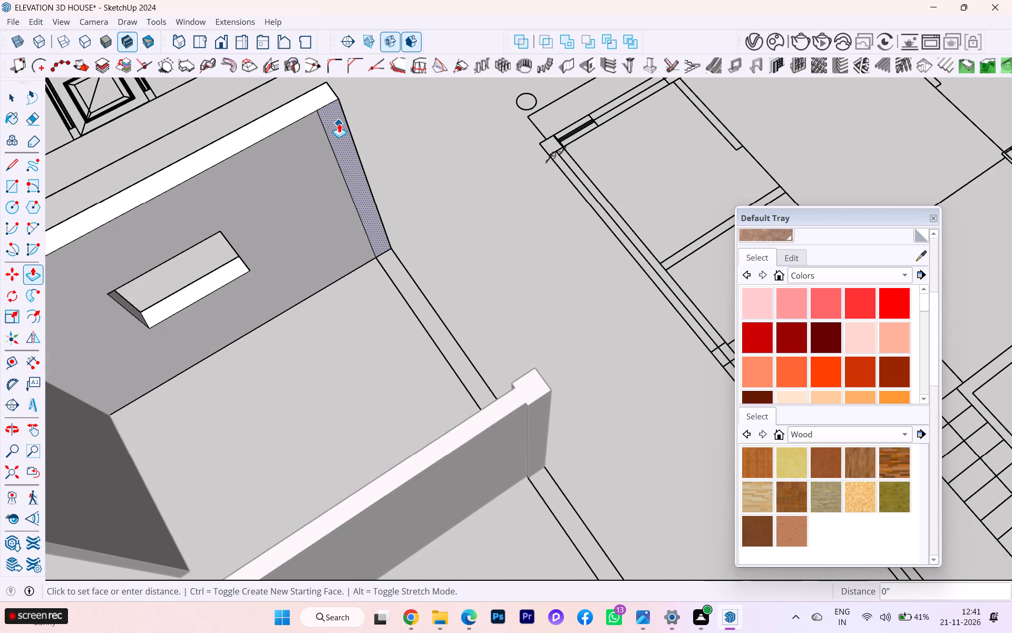
pyautogui.click(517, 381)
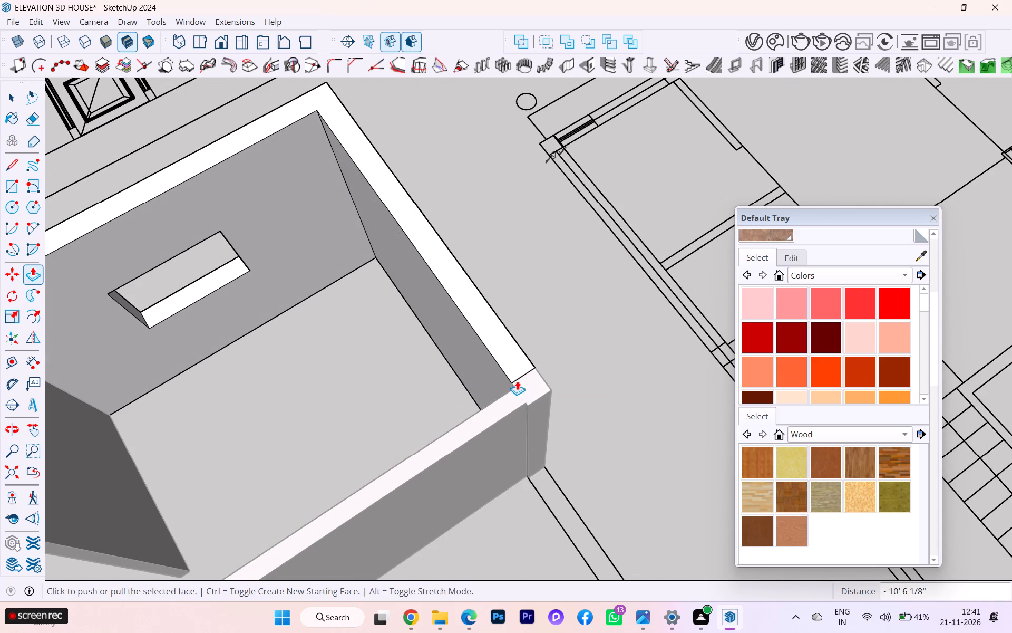
pyautogui.scroll(-2, 531, 332)
pyautogui.click(11, 100)
pyautogui.click(438, 153)
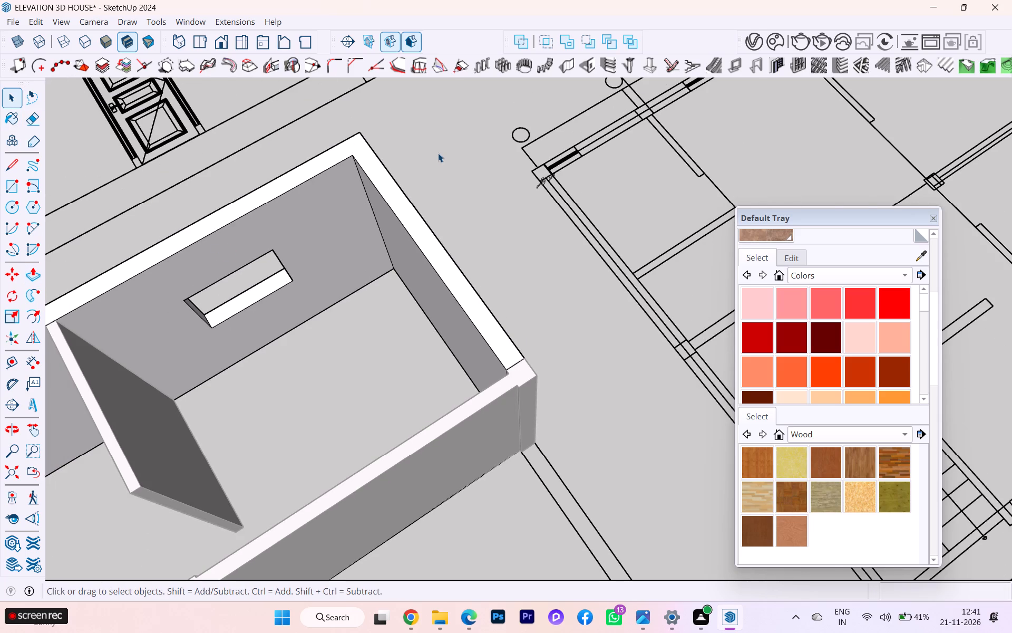
pyautogui.scroll(-2, 484, 229)
pyautogui.doubleClick(511, 261)
# Examine the junction between the new outer wall, the column and the partition wall.
pyautogui.scroll(2, 506, 307)
pyautogui.scroll(-1, 506, 307)
pyautogui.scroll(2, 506, 307)
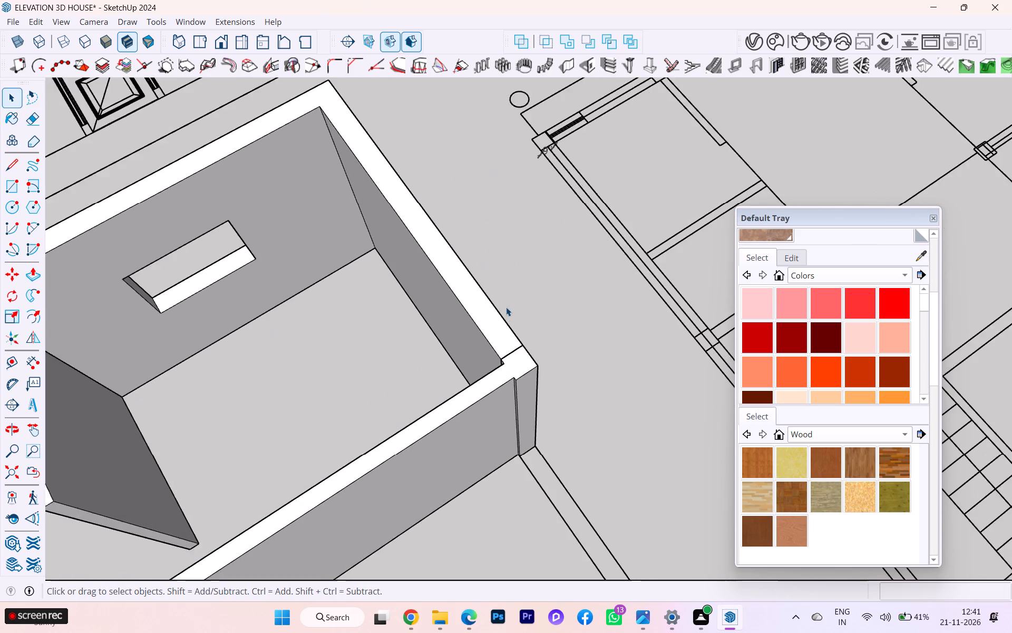
pyautogui.scroll(-1, 506, 307)
pyautogui.scroll(7, 506, 307)
pyautogui.scroll(1, 512, 379)
pyautogui.scroll(-2, 512, 380)
pyautogui.scroll(6, 512, 380)
pyautogui.scroll(-1, 508, 359)
pyautogui.scroll(10, 508, 359)
pyautogui.scroll(-2, 488, 330)
pyautogui.scroll(2, 488, 330)
pyautogui.scroll(-4, 462, 303)
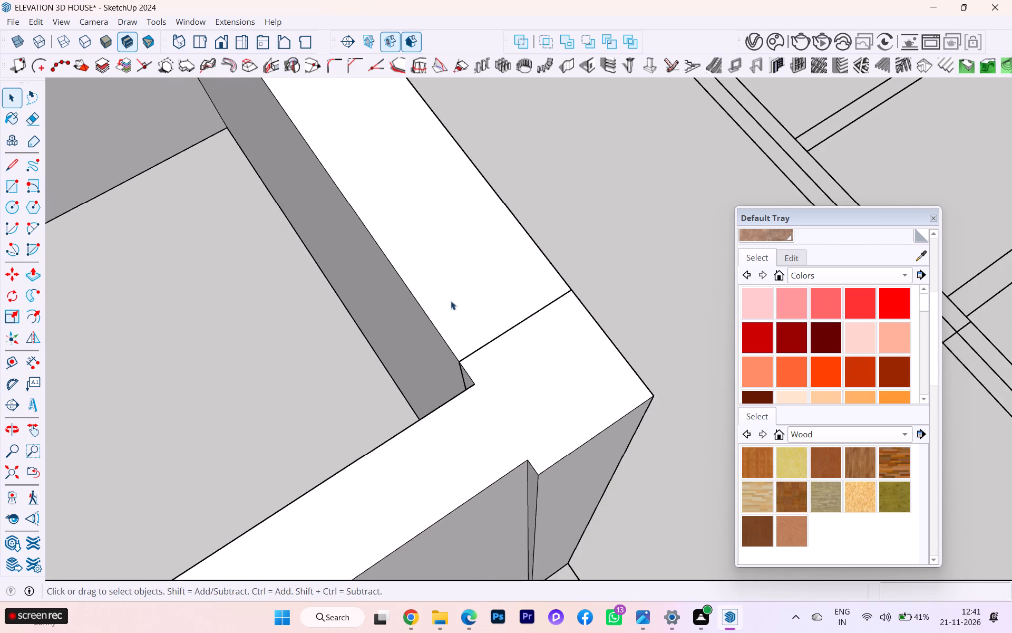
pyautogui.moveTo(443, 299); pyautogui.dragTo(276, 213, button='middle')
pyautogui.scroll(-7, 680, 184)
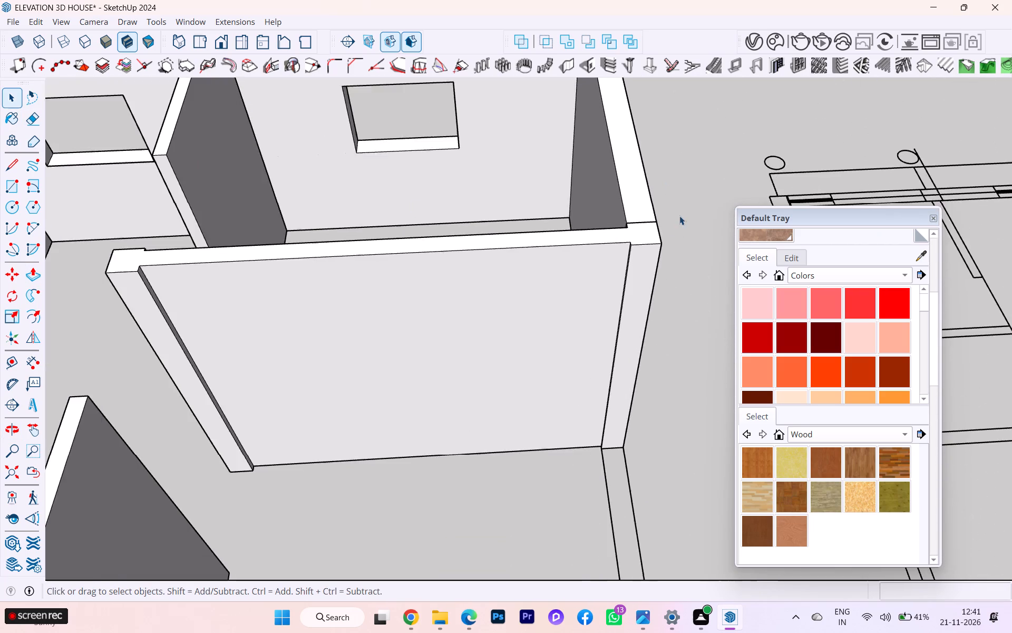
# Examine the enclosed corner room, the back wall's window openings and the rest of the house walls.
pyautogui.scroll(-1, 659, 233)
pyautogui.scroll(1, 656, 235)
pyautogui.scroll(-3, 651, 242)
pyautogui.scroll(-2, 459, 330)
pyautogui.scroll(2, 455, 332)
pyautogui.scroll(-2, 455, 332)
pyautogui.scroll(2, 454, 337)
pyautogui.scroll(-5, 454, 338)
pyautogui.scroll(7, 420, 186)
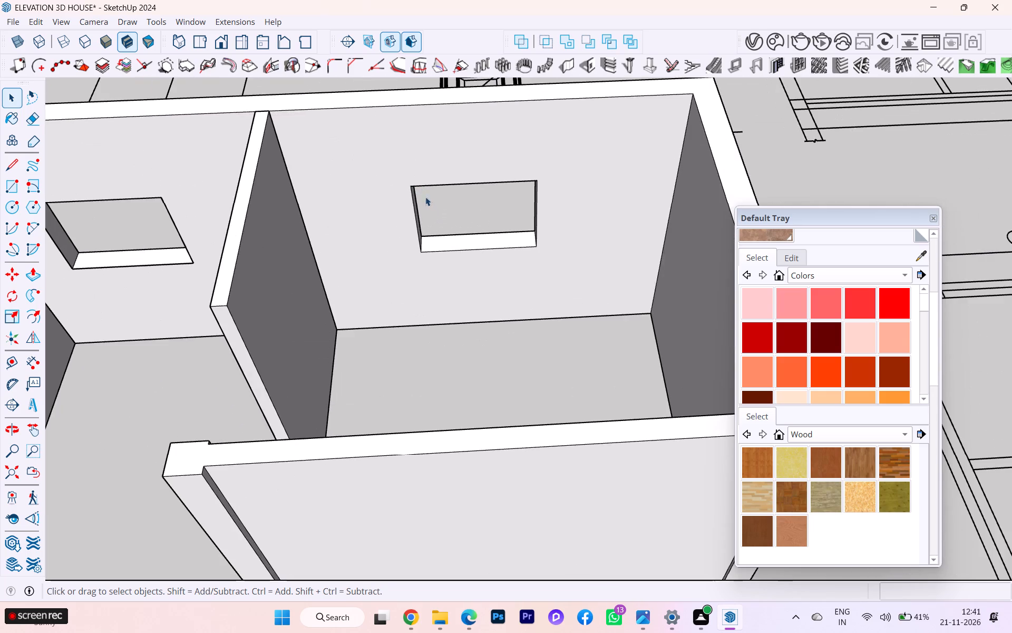
pyautogui.scroll(-1, 434, 218)
pyautogui.moveTo(435, 221); pyautogui.dragTo(474, 289, button='middle')
pyautogui.scroll(-4, 528, 240)
pyautogui.scroll(3, 538, 243)
pyautogui.scroll(-1, 538, 243)
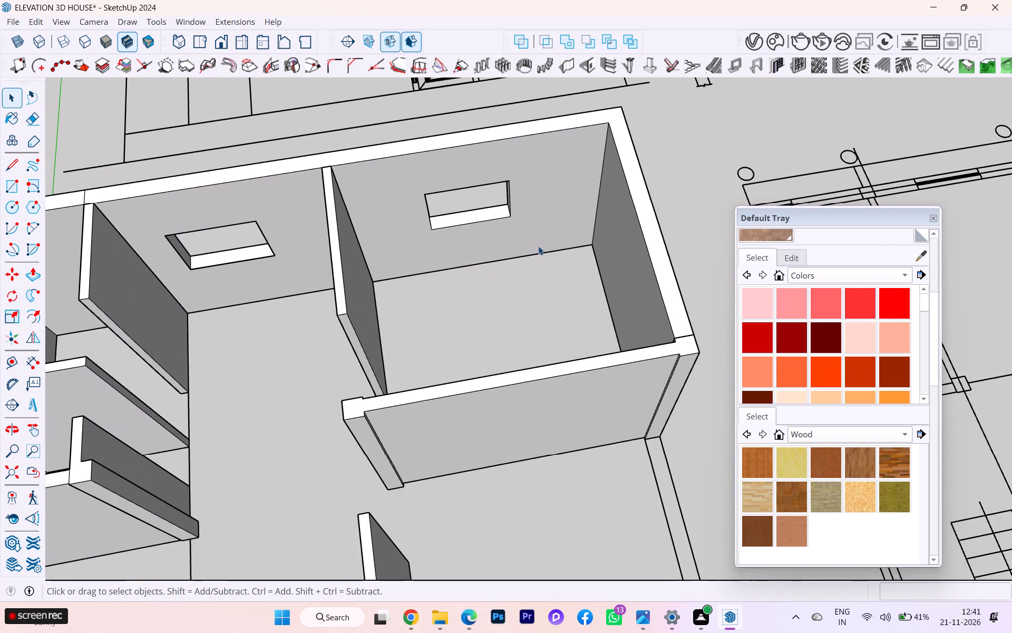
pyautogui.scroll(-3, 546, 241)
pyautogui.scroll(1, 546, 246)
pyautogui.scroll(-4, 546, 247)
pyautogui.scroll(1, 547, 252)
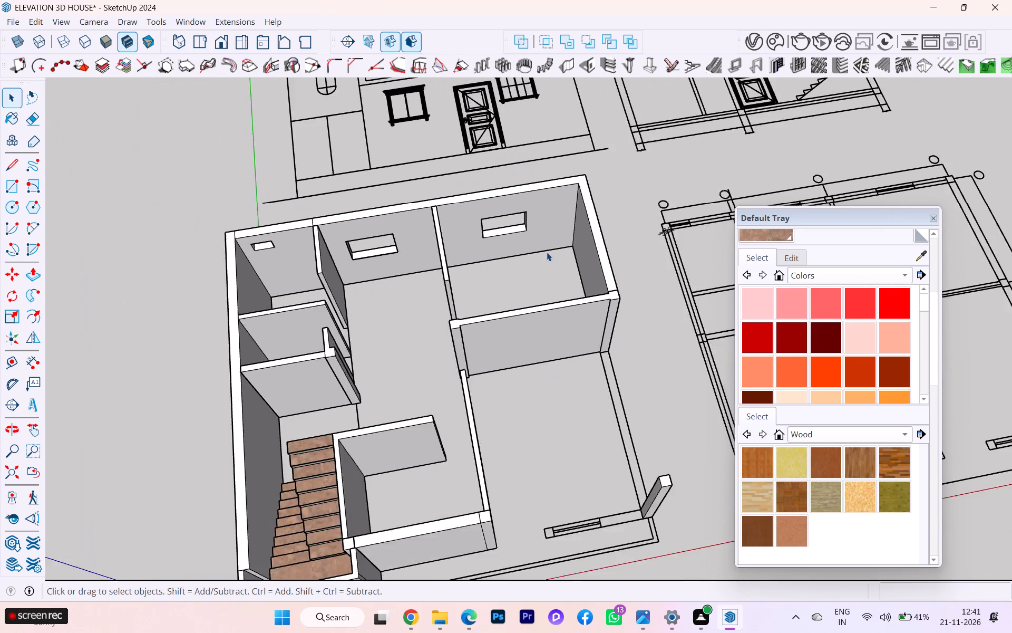
pyautogui.scroll(-7, 515, 258)
pyautogui.scroll(3, 583, 265)
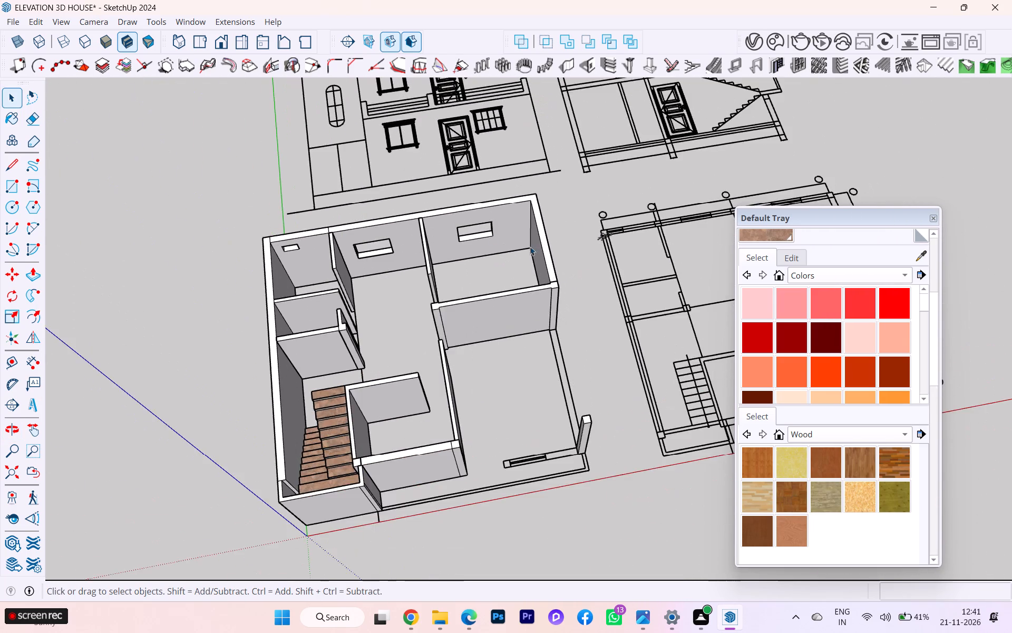
pyautogui.scroll(3, 479, 228)
pyautogui.scroll(-1, 443, 235)
pyautogui.scroll(7, 443, 235)
pyautogui.scroll(-2, 448, 232)
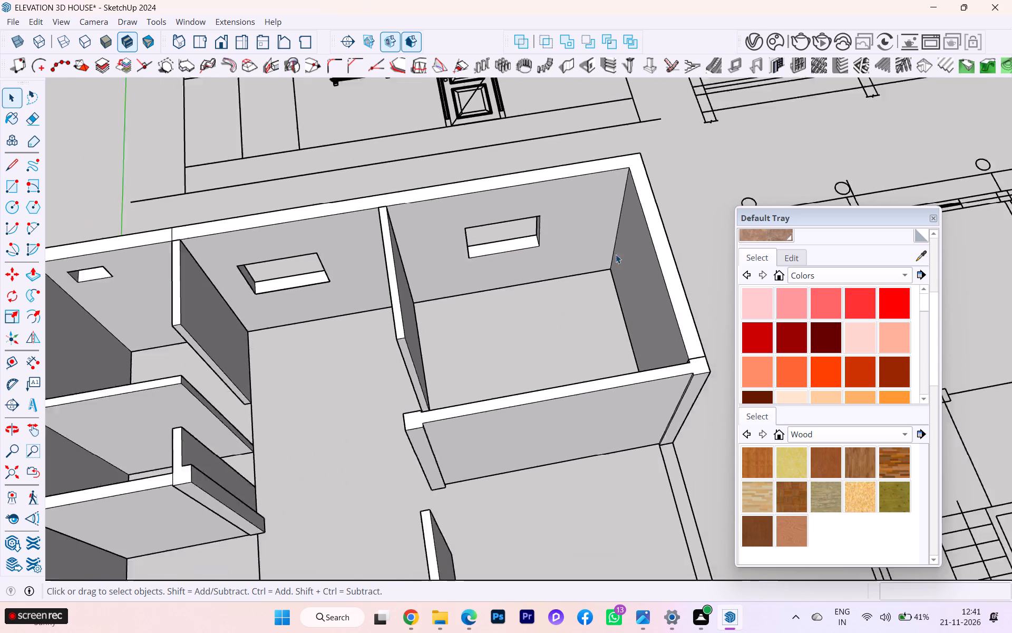
pyautogui.scroll(-5, 616, 254)
pyautogui.scroll(1, 676, 260)
pyautogui.scroll(-1, 676, 260)
pyautogui.scroll(6, 515, 229)
pyautogui.scroll(-5, 517, 231)
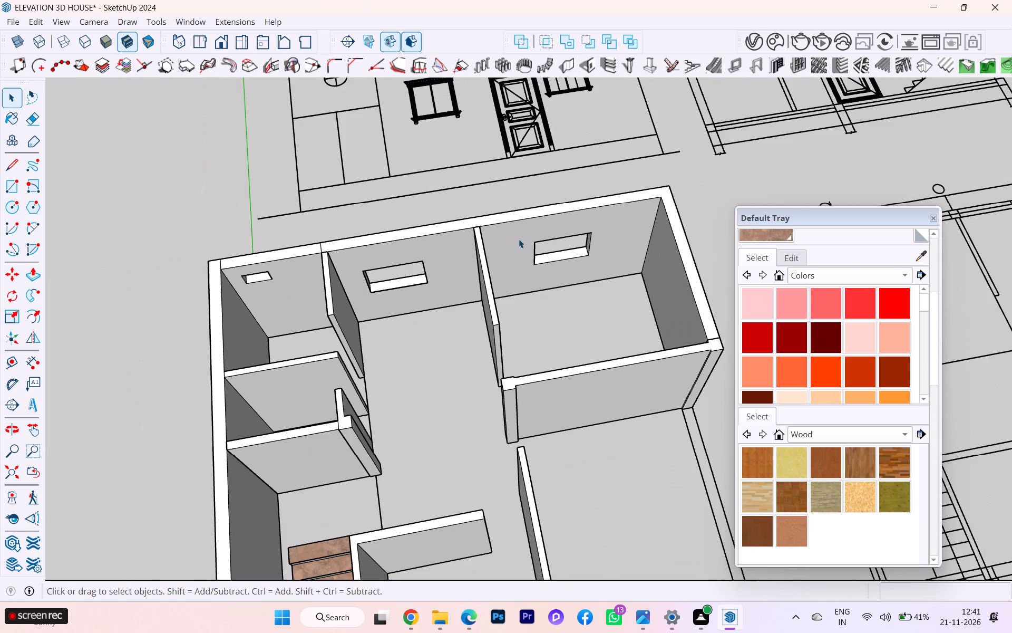
pyautogui.scroll(-4, 519, 240)
pyautogui.scroll(4, 292, 247)
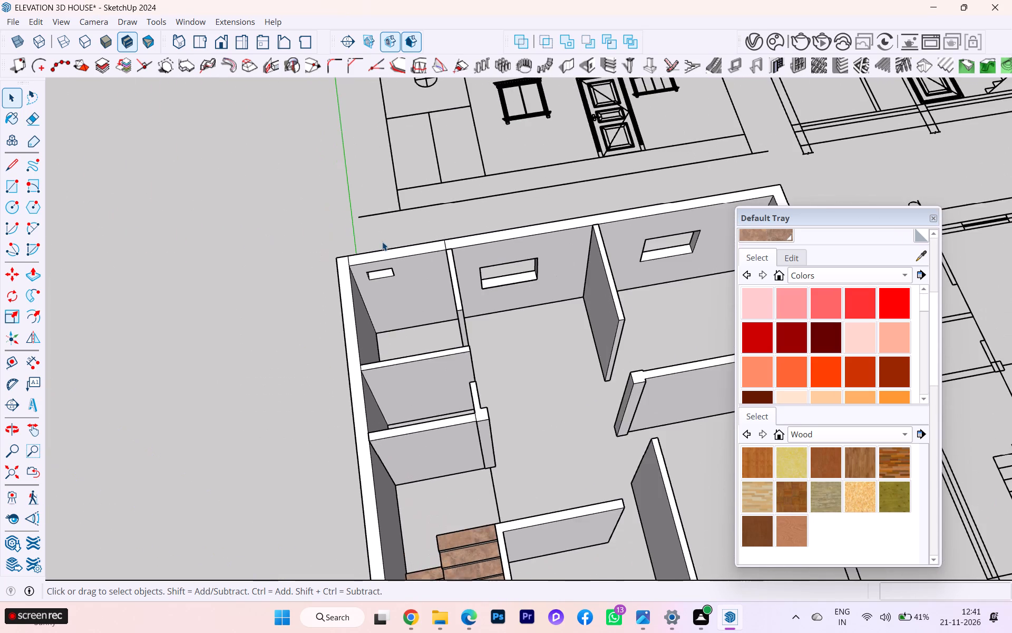
# Open the back wall group and erase the two seam lines crossing its top face near the small-window corner.
pyautogui.scroll(5, 382, 242)
pyautogui.scroll(1, 486, 250)
pyautogui.scroll(-3, 486, 250)
pyautogui.scroll(1, 486, 250)
pyautogui.doubleClick(493, 242)
pyautogui.click(485, 251)
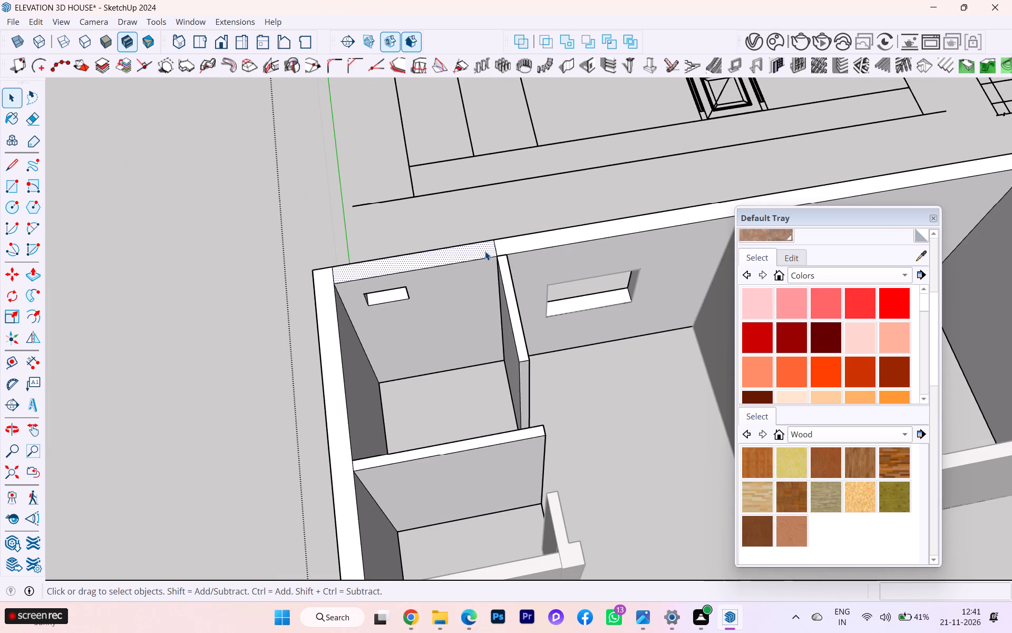
pyautogui.scroll(1, 501, 248)
pyautogui.scroll(-1, 501, 248)
pyautogui.scroll(3, 502, 248)
pyautogui.scroll(1, 401, 247)
pyautogui.click(40, 121)
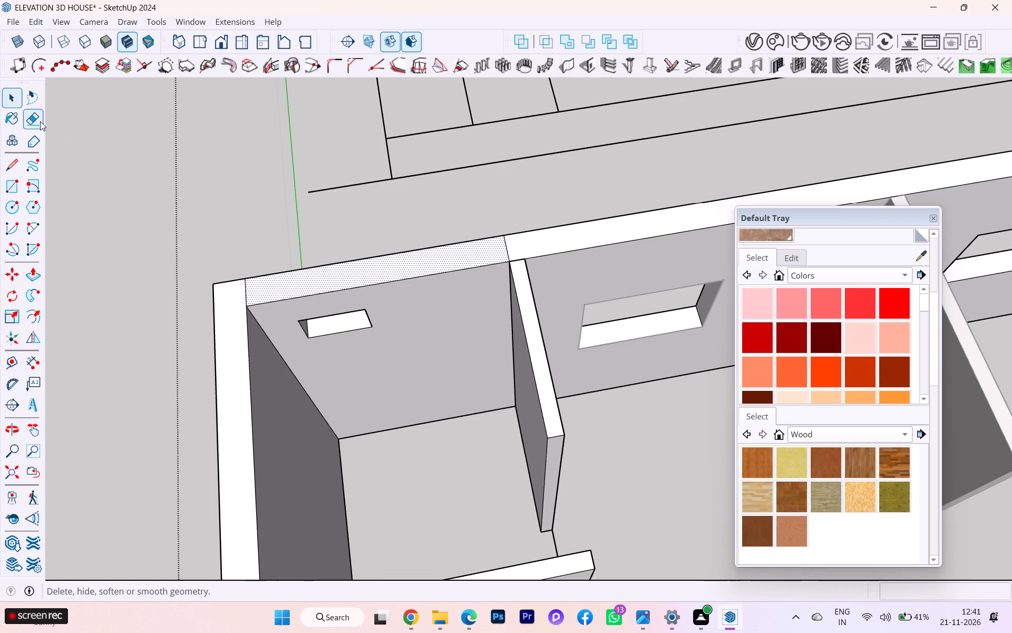
pyautogui.scroll(3, 486, 248)
pyautogui.click(513, 251)
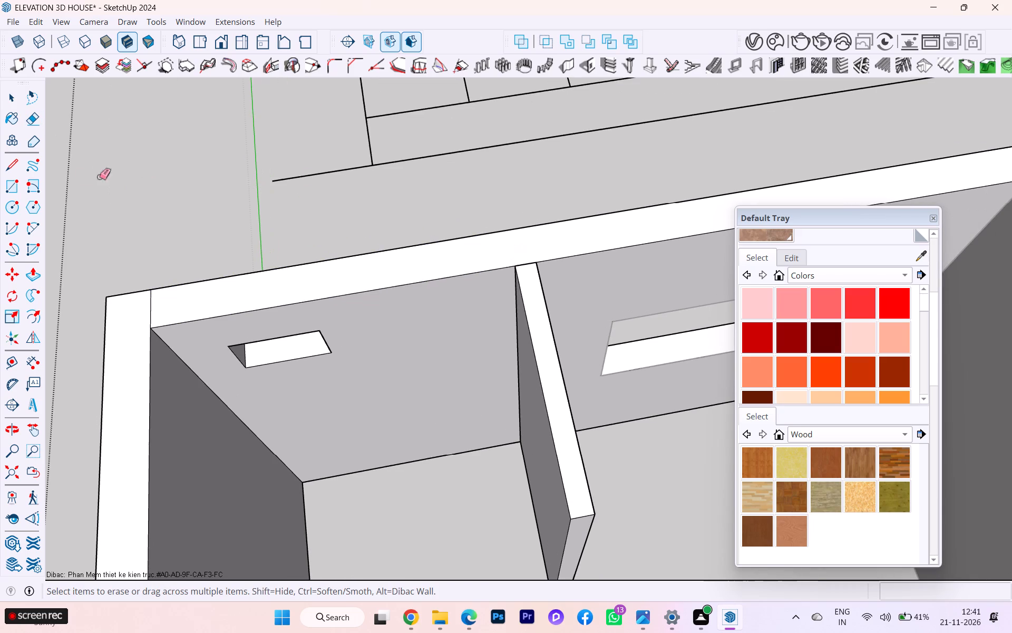
pyautogui.click(151, 304)
pyautogui.click(13, 101)
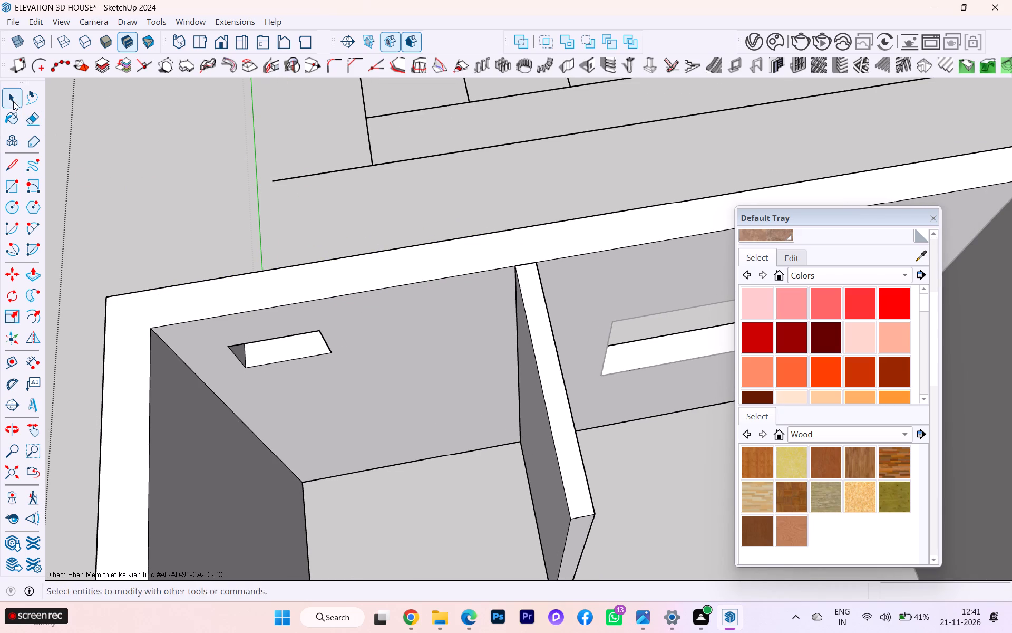
pyautogui.click(184, 168)
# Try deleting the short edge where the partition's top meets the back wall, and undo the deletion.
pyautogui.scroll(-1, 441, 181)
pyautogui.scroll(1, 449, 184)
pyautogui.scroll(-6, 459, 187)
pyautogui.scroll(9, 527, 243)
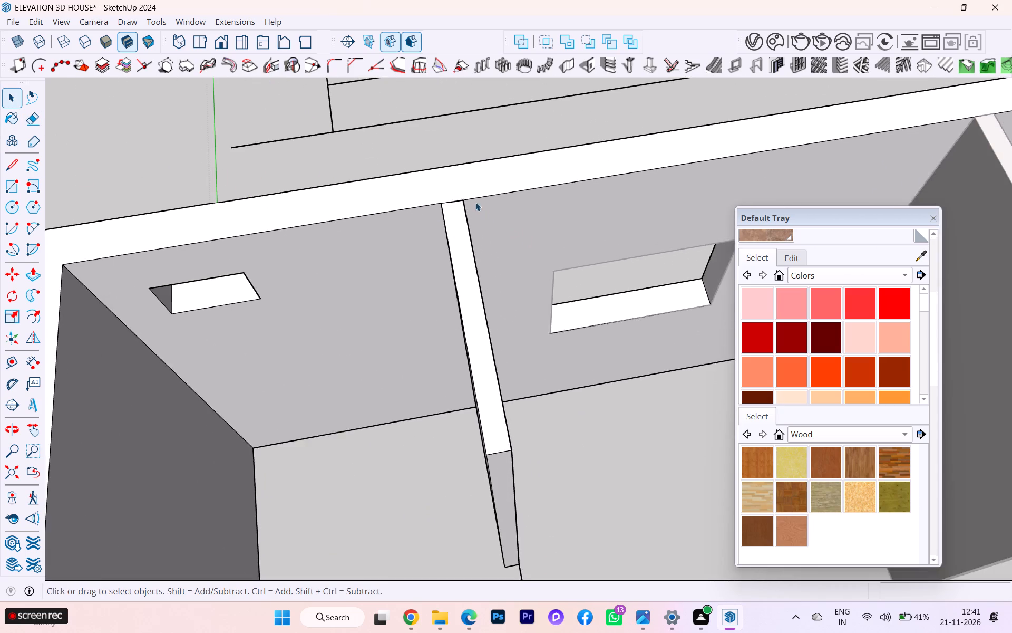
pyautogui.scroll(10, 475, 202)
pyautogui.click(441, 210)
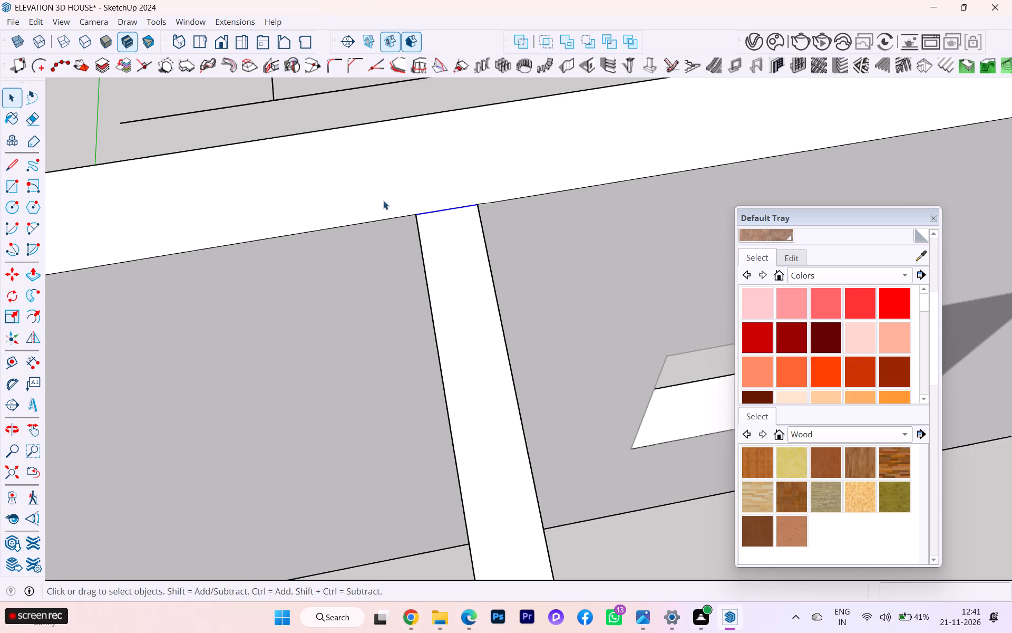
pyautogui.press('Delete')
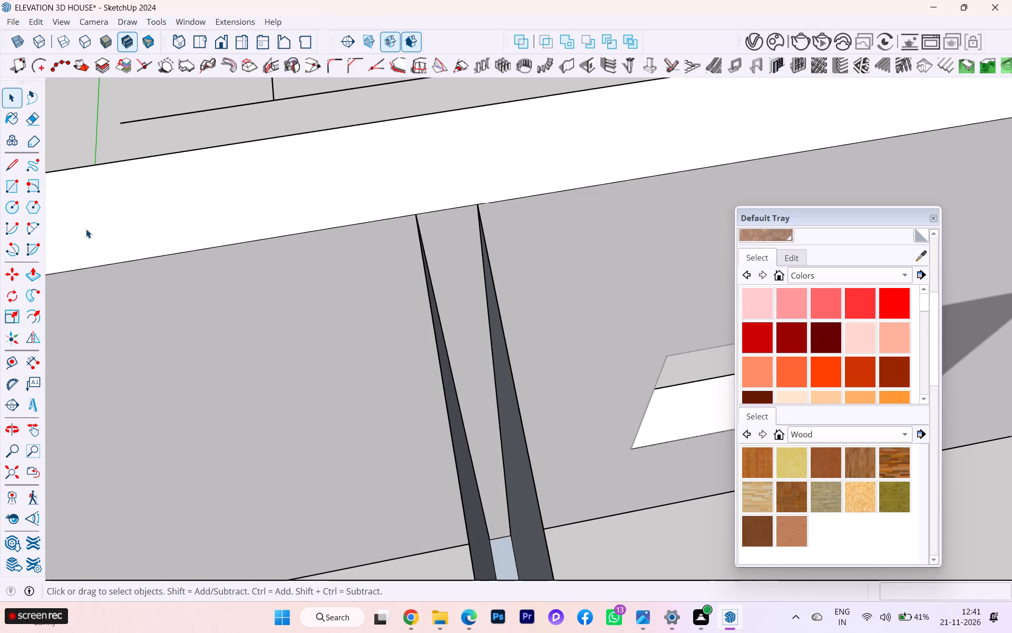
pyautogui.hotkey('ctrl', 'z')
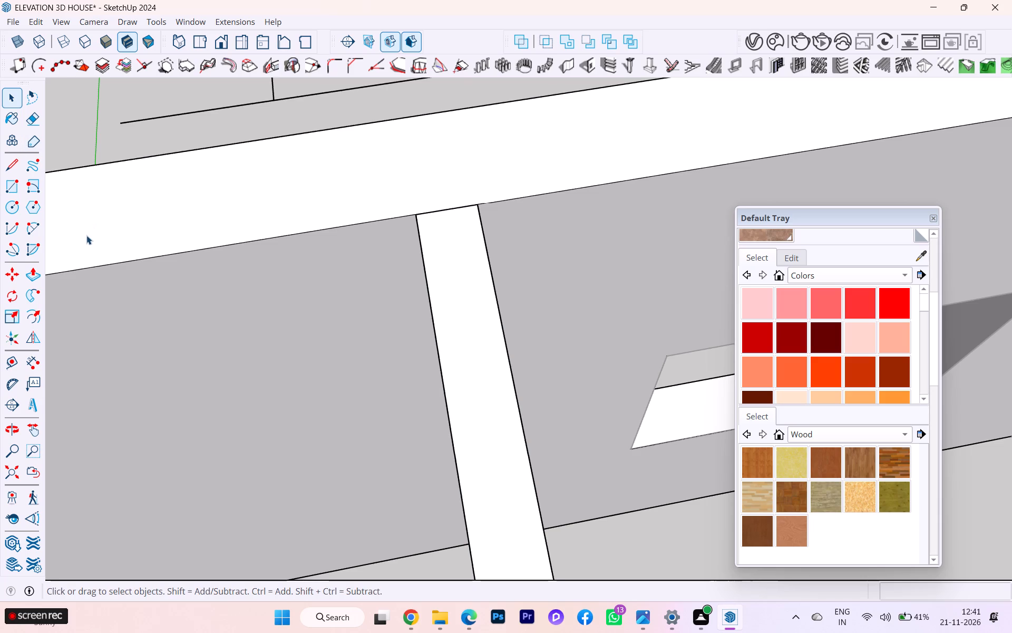
# Close the wall group and return to the Select tool with nothing selected.
pyautogui.scroll(-11, 158, 215)
pyautogui.scroll(1, 465, 241)
pyautogui.scroll(-2, 468, 241)
pyautogui.scroll(1, 605, 194)
pyautogui.scroll(-8, 606, 194)
pyautogui.scroll(1, 447, 197)
pyautogui.scroll(-1, 434, 198)
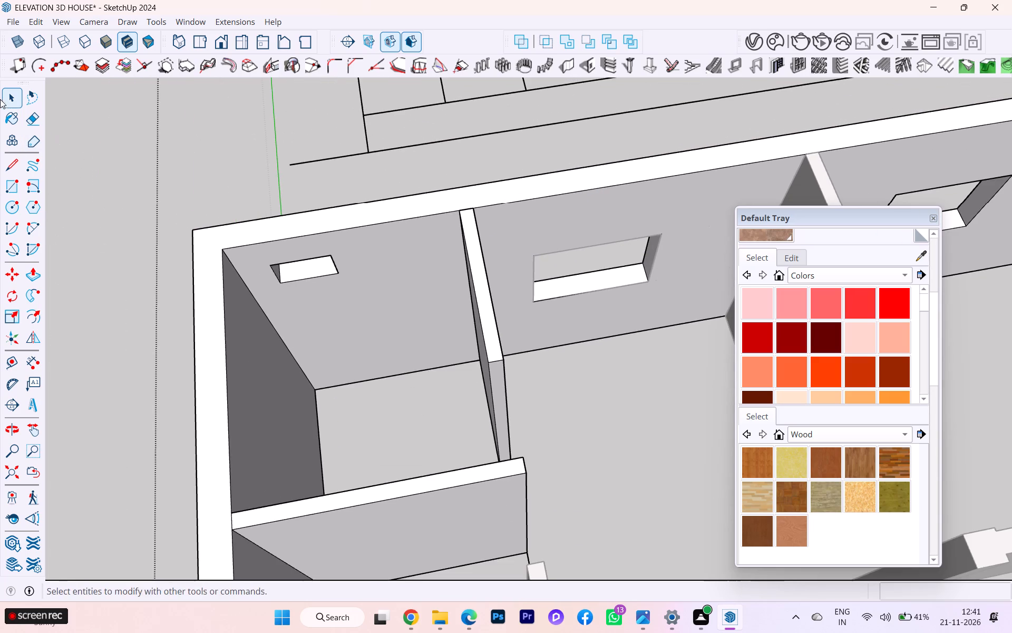
pyautogui.click(4, 82)
pyautogui.click(23, 110)
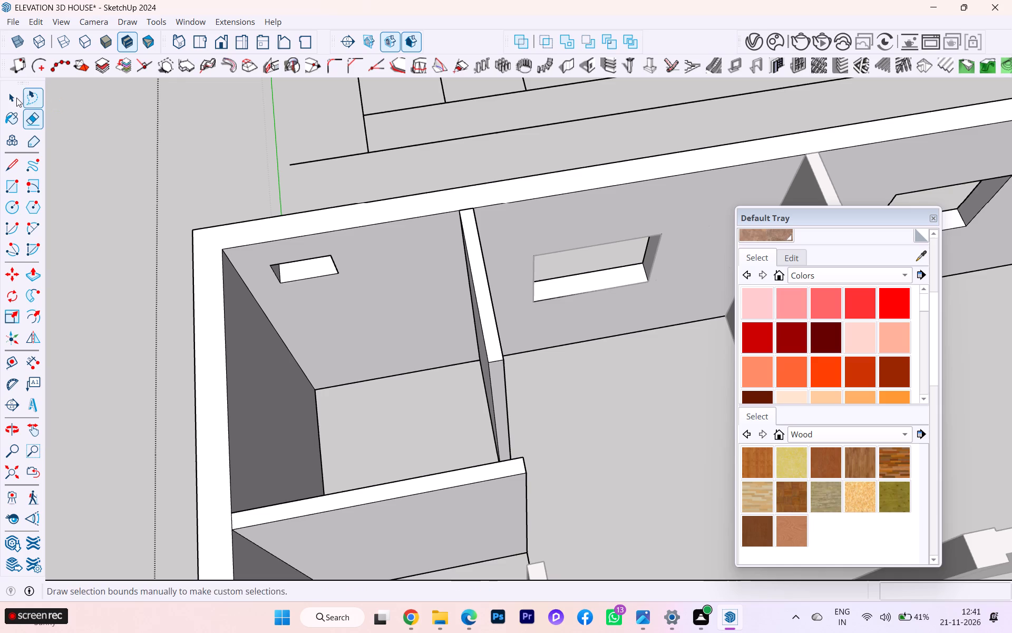
pyautogui.click(14, 97)
pyautogui.click(158, 135)
pyautogui.scroll(-4, 158, 135)
pyautogui.scroll(3, 158, 139)
pyautogui.scroll(-7, 174, 184)
pyautogui.moveTo(180, 191); pyautogui.dragTo(179, 114, button='middle')
pyautogui.scroll(-2, 187, 183)
pyautogui.scroll(2, 187, 186)
pyautogui.scroll(-1, 188, 187)
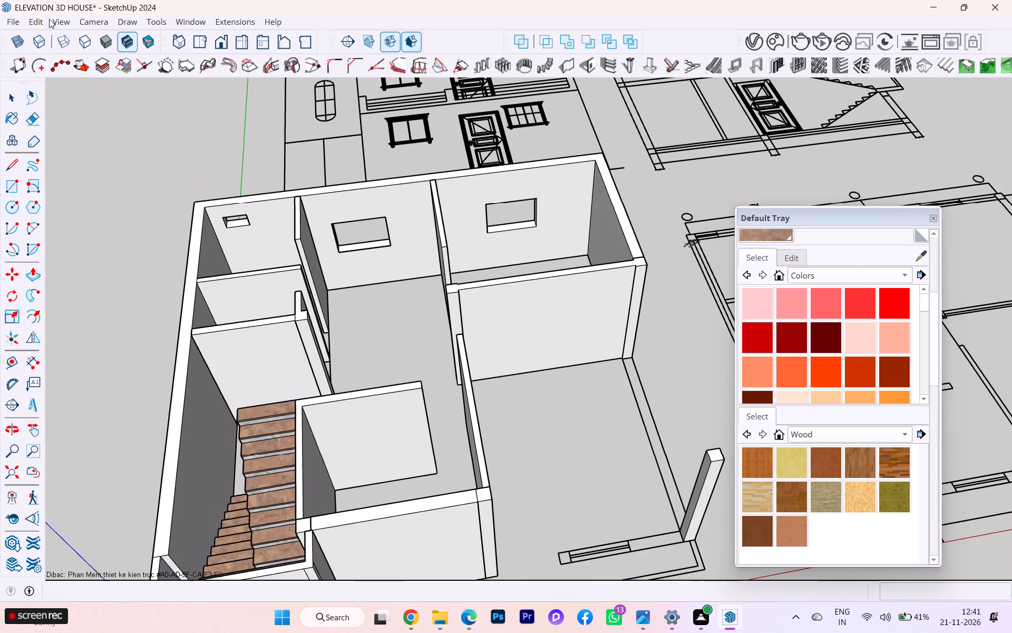
pyautogui.click(39, 23)
pyautogui.click(92, 157)
pyautogui.click(12, 92)
pyautogui.click(101, 135)
# Examine the raised walls and partitions from several sides and compare them with the adjacent 2D floor plan.
pyautogui.scroll(-4, 222, 134)
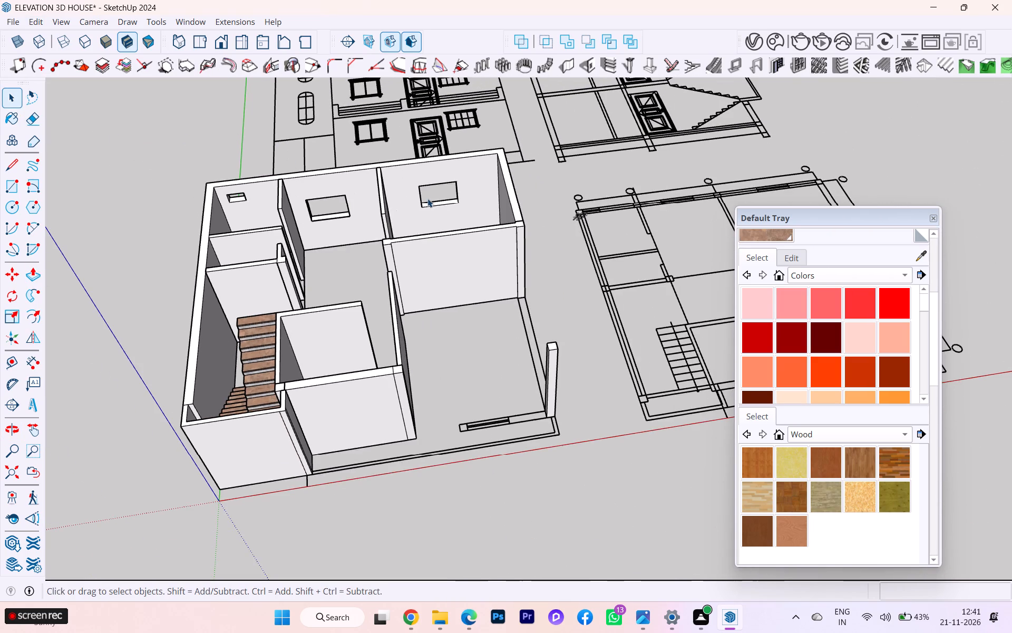
pyautogui.moveTo(453, 216); pyautogui.dragTo(336, 245, button='middle')
pyautogui.scroll(1, 413, 197)
pyautogui.scroll(-1, 413, 197)
pyautogui.scroll(13, 413, 197)
pyautogui.scroll(-2, 446, 197)
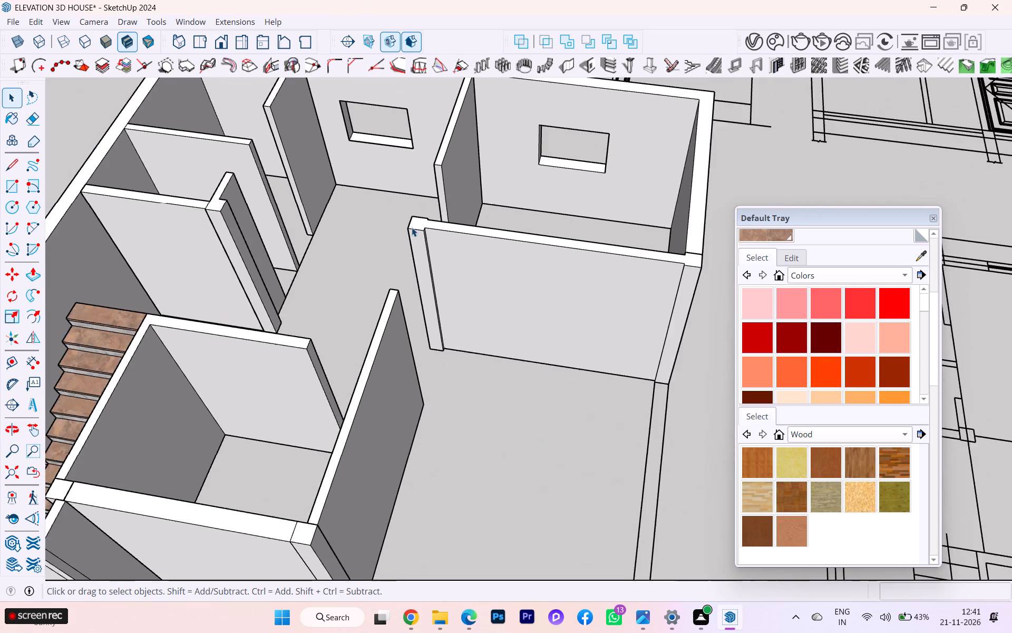
pyautogui.scroll(-2, 412, 227)
pyautogui.moveTo(409, 227); pyautogui.dragTo(388, 229, button='middle')
pyautogui.scroll(5, 344, 198)
pyautogui.scroll(-5, 303, 152)
pyautogui.scroll(-3, 305, 228)
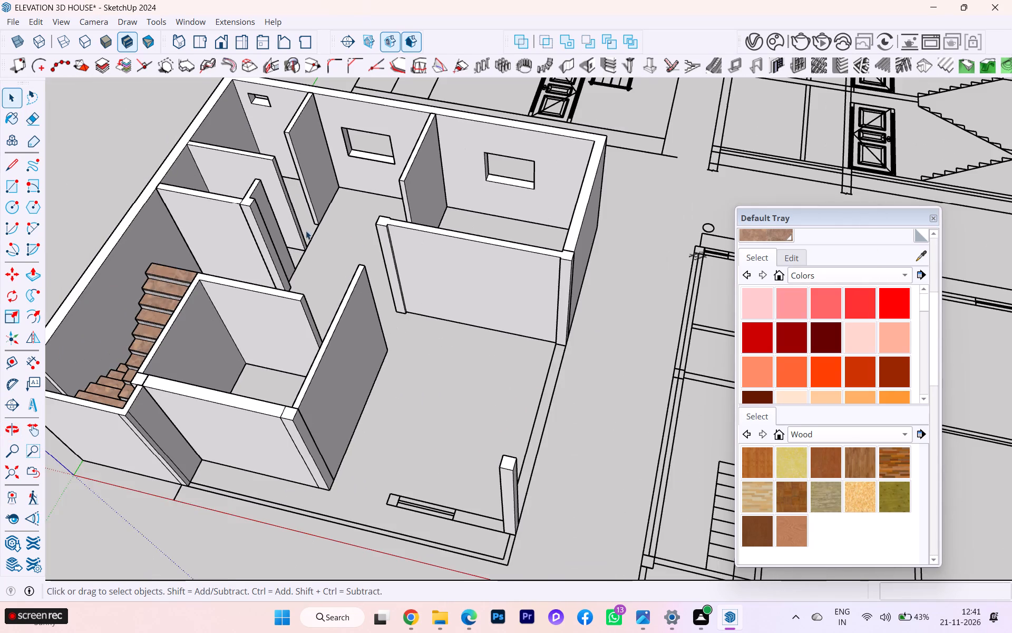
pyautogui.scroll(4, 287, 108)
pyautogui.scroll(-1, 271, 155)
pyautogui.moveTo(274, 178); pyautogui.dragTo(257, 304, button='middle')
pyautogui.scroll(-1, 261, 281)
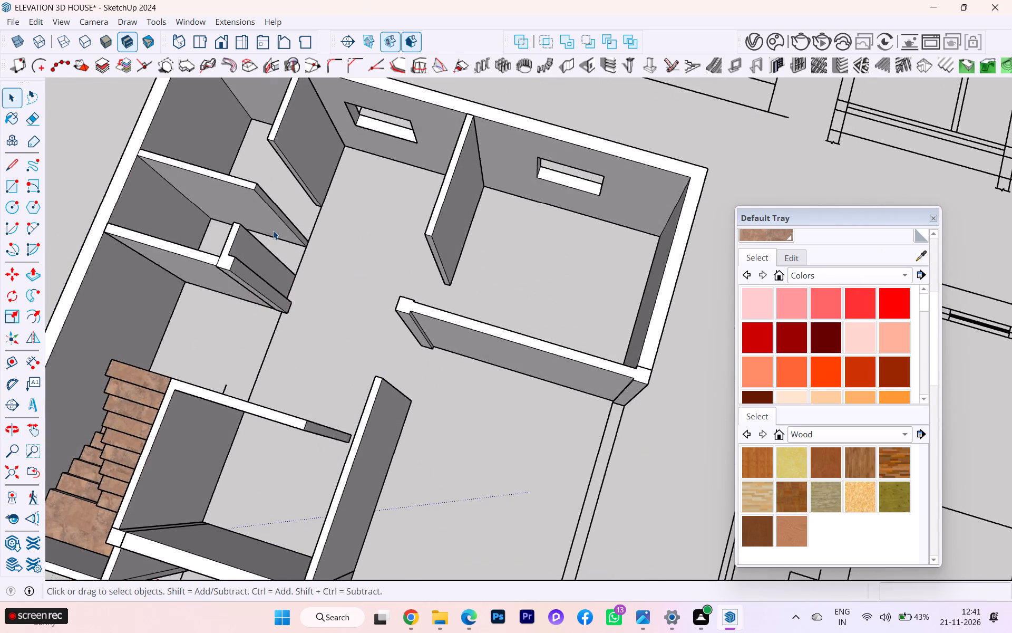
pyautogui.scroll(-4, 276, 233)
pyautogui.moveTo(284, 241); pyautogui.dragTo(266, 313, button='middle')
pyautogui.scroll(4, 223, 82)
pyautogui.scroll(-1, 225, 81)
pyautogui.moveTo(228, 87); pyautogui.dragTo(398, 98, button='middle')
pyautogui.scroll(-1, 376, 87)
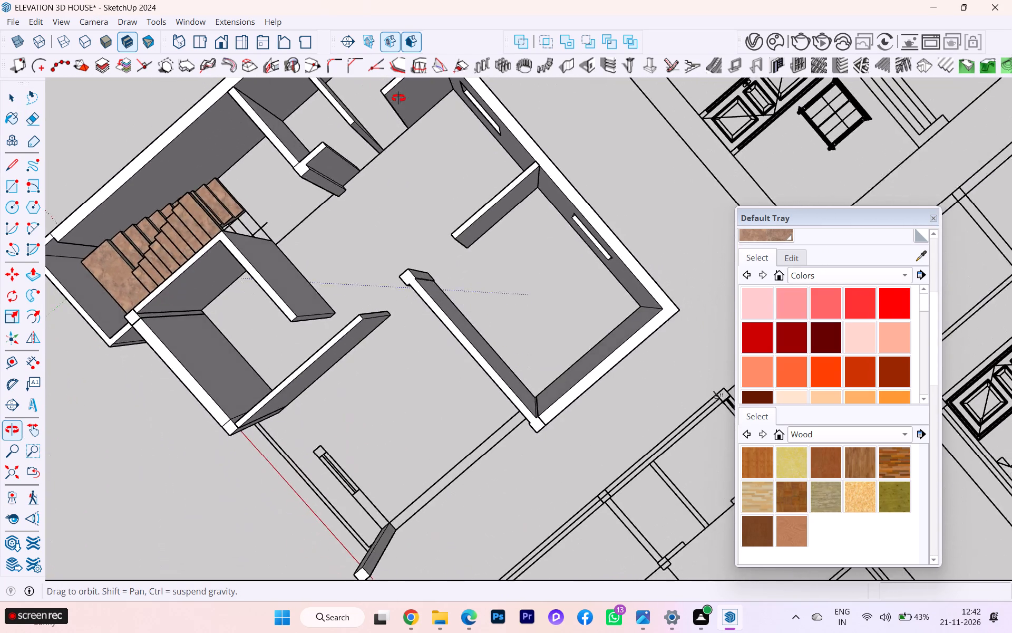
pyautogui.moveTo(398, 98); pyautogui.dragTo(407, 123, button='middle')
pyautogui.scroll(-2, 415, 169)
pyautogui.scroll(2, 416, 178)
pyautogui.scroll(-5, 417, 178)
pyautogui.moveTo(434, 105); pyautogui.dragTo(583, 152, button='middle')
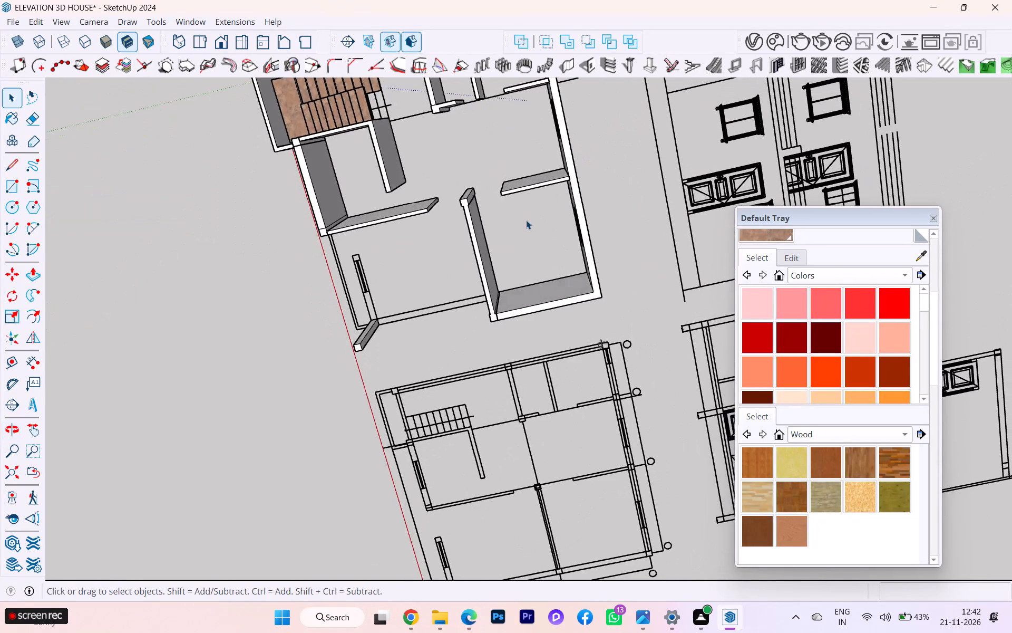
pyautogui.scroll(-1, 525, 224)
pyautogui.scroll(1, 525, 224)
pyautogui.scroll(-3, 525, 225)
pyautogui.scroll(6, 556, 58)
pyautogui.scroll(-3, 375, 153)
pyautogui.scroll(1, 333, 175)
pyautogui.scroll(-5, 325, 178)
pyautogui.scroll(1, 265, 178)
pyautogui.scroll(-1, 269, 179)
pyautogui.scroll(5, 456, 149)
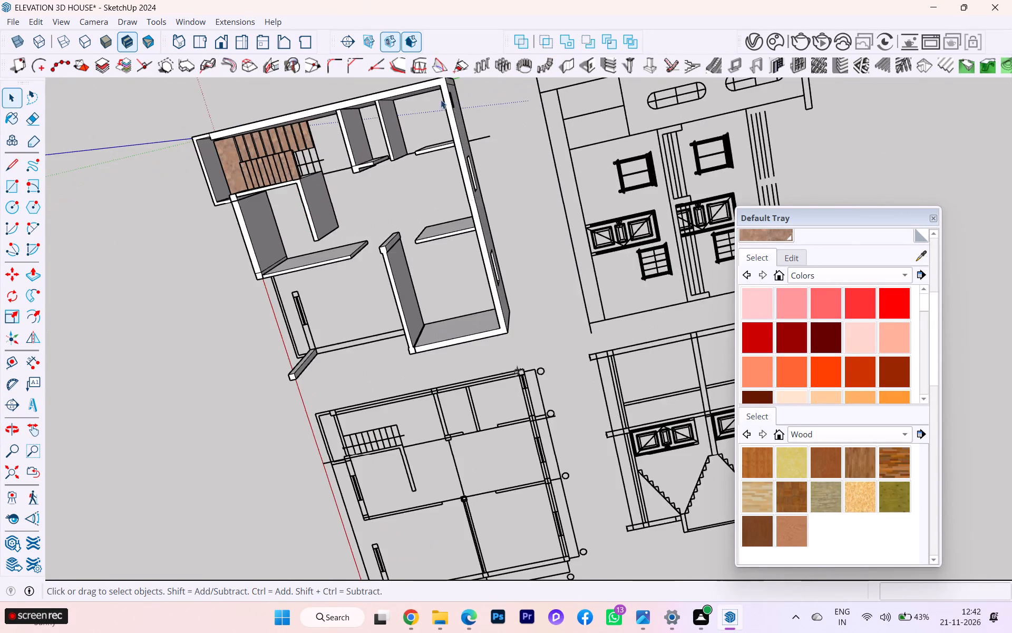
# Examine the small rooms beyond the staircase, including their partition ends, door gaps and window openings.
pyautogui.scroll(6, 441, 100)
pyautogui.scroll(-1, 406, 96)
pyautogui.scroll(1, 405, 99)
pyautogui.scroll(-1, 405, 99)
pyautogui.scroll(8, 405, 99)
pyautogui.moveTo(401, 97); pyautogui.dragTo(446, 9, button='middle')
pyautogui.scroll(-5, 332, 172)
pyautogui.scroll(2, 332, 179)
pyautogui.scroll(-1, 332, 179)
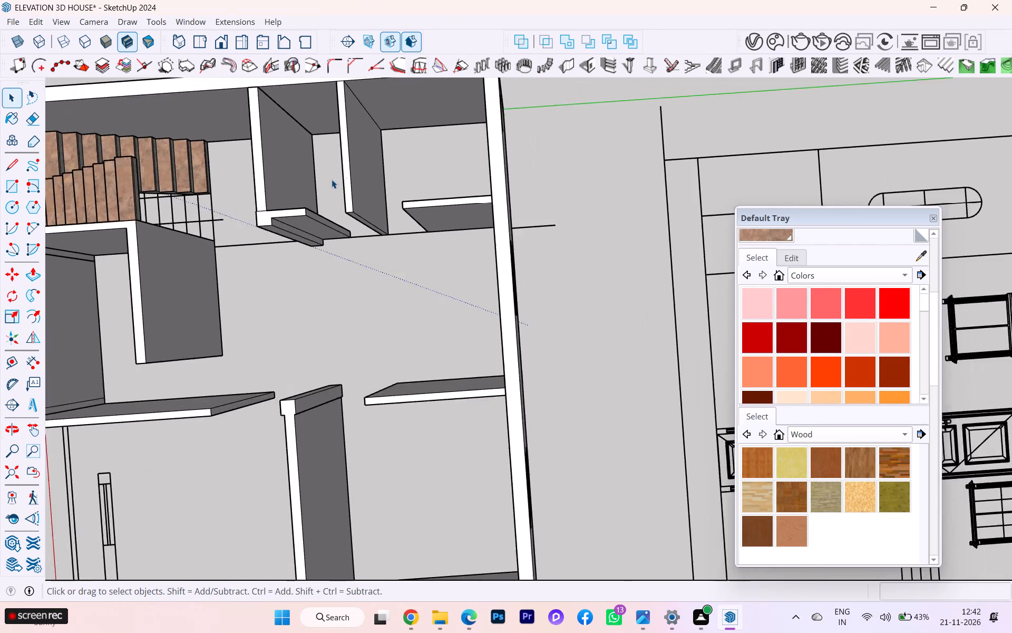
pyautogui.scroll(-2, 348, 168)
pyautogui.scroll(5, 425, 165)
pyautogui.moveTo(439, 130); pyautogui.dragTo(459, 56, button='middle')
pyautogui.moveTo(436, 129); pyautogui.dragTo(471, 161, button='middle')
pyautogui.scroll(-1, 436, 129)
pyautogui.scroll(-3, 479, 152)
pyautogui.scroll(11, 390, 105)
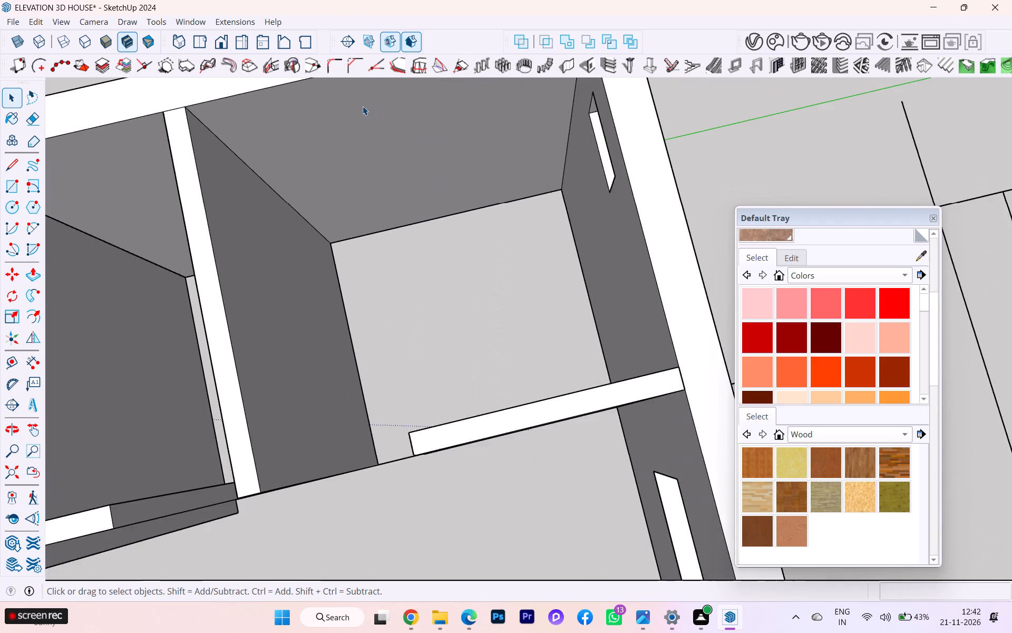
pyautogui.scroll(-4, 332, 125)
pyautogui.moveTo(319, 146); pyautogui.dragTo(316, 107, button='middle')
pyautogui.scroll(1, 313, 111)
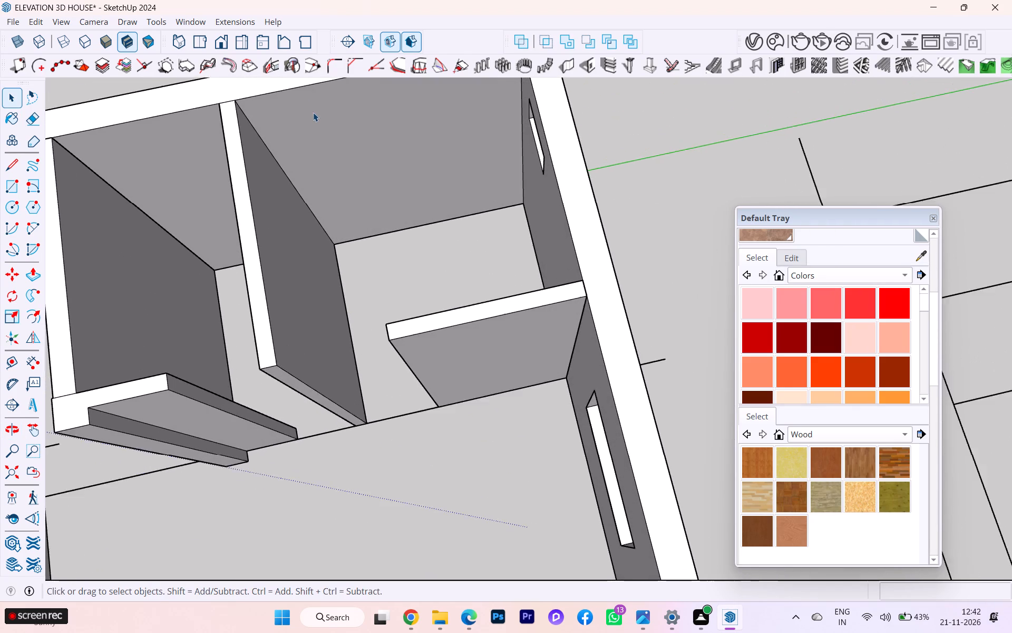
pyautogui.scroll(1, 313, 112)
pyautogui.scroll(-2, 385, 186)
pyautogui.scroll(1, 387, 192)
pyautogui.scroll(-1, 387, 193)
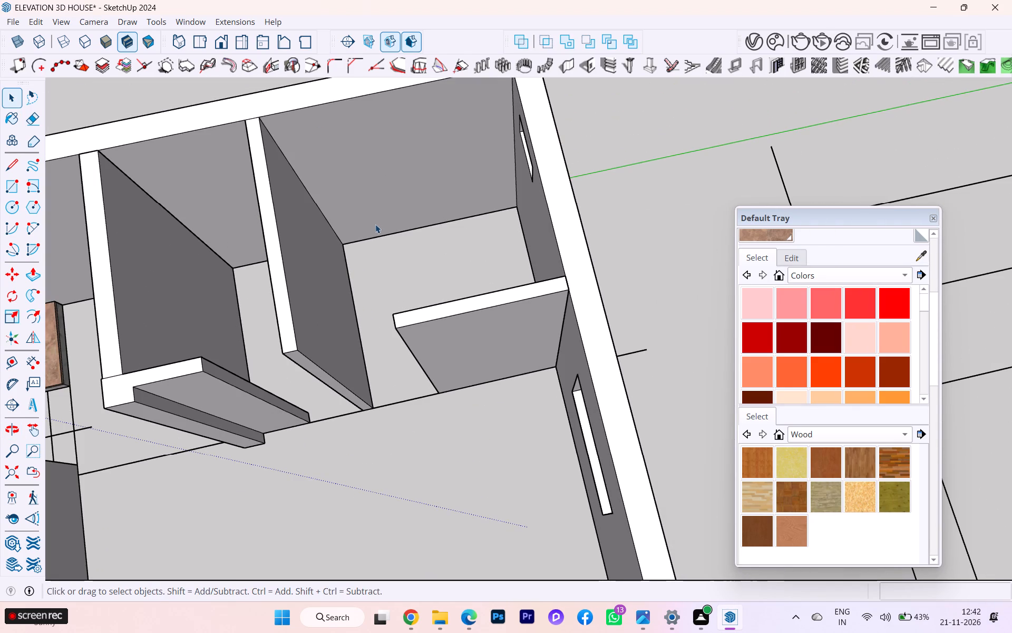
pyautogui.scroll(-1, 440, 271)
pyautogui.scroll(3, 442, 272)
pyautogui.scroll(-3, 441, 268)
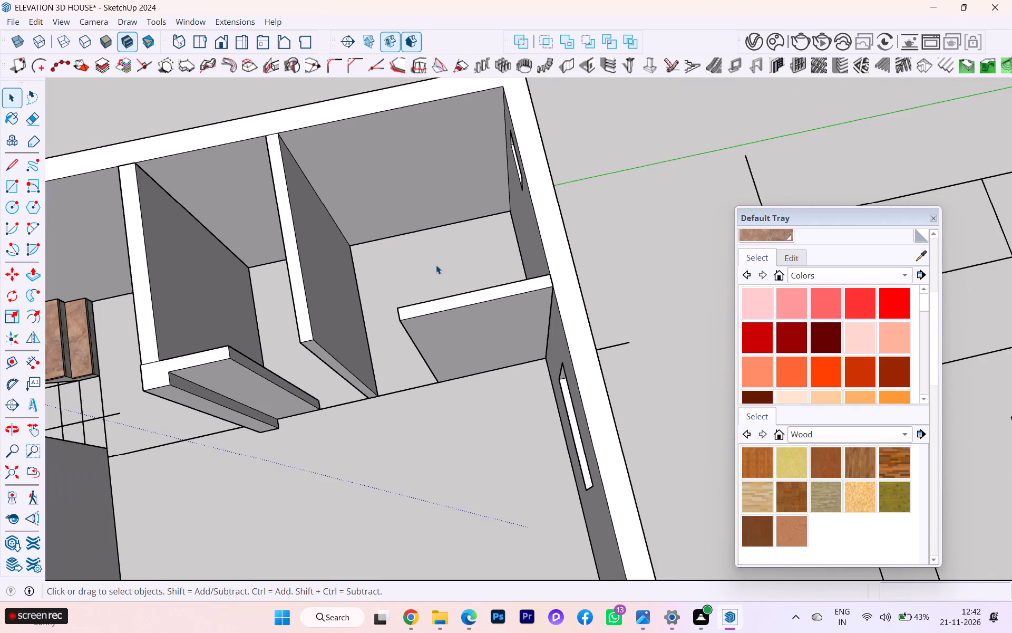
pyautogui.scroll(-3, 321, 236)
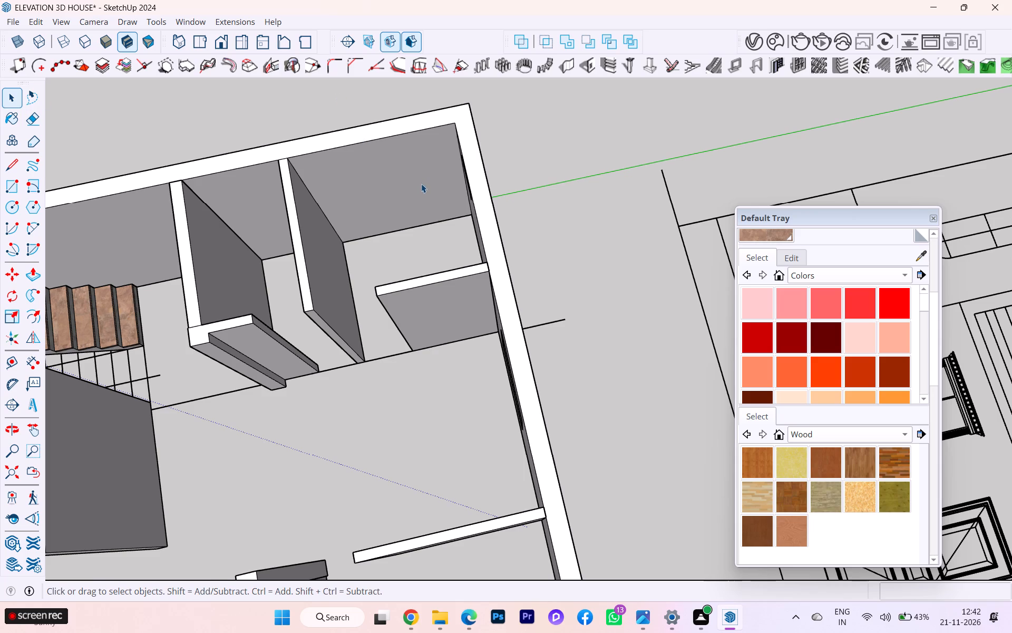
pyautogui.scroll(-4, 486, 197)
pyautogui.scroll(8, 374, 180)
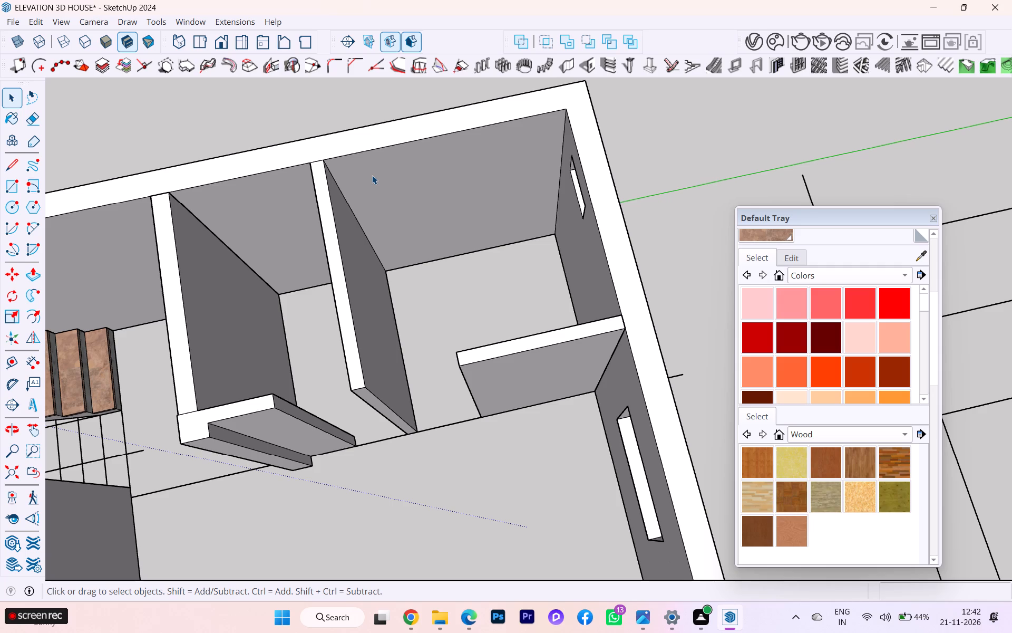
pyautogui.scroll(-7, 444, 245)
pyautogui.scroll(-3, 551, 252)
pyautogui.scroll(3, 299, 307)
pyautogui.scroll(-4, 306, 302)
pyautogui.scroll(-1, 291, 166)
pyautogui.scroll(3, 293, 168)
# Examine the wall-top levels and partition layout across the house from low and raised viewpoints.
pyautogui.moveTo(387, 334); pyautogui.dragTo(307, 229, button='middle')
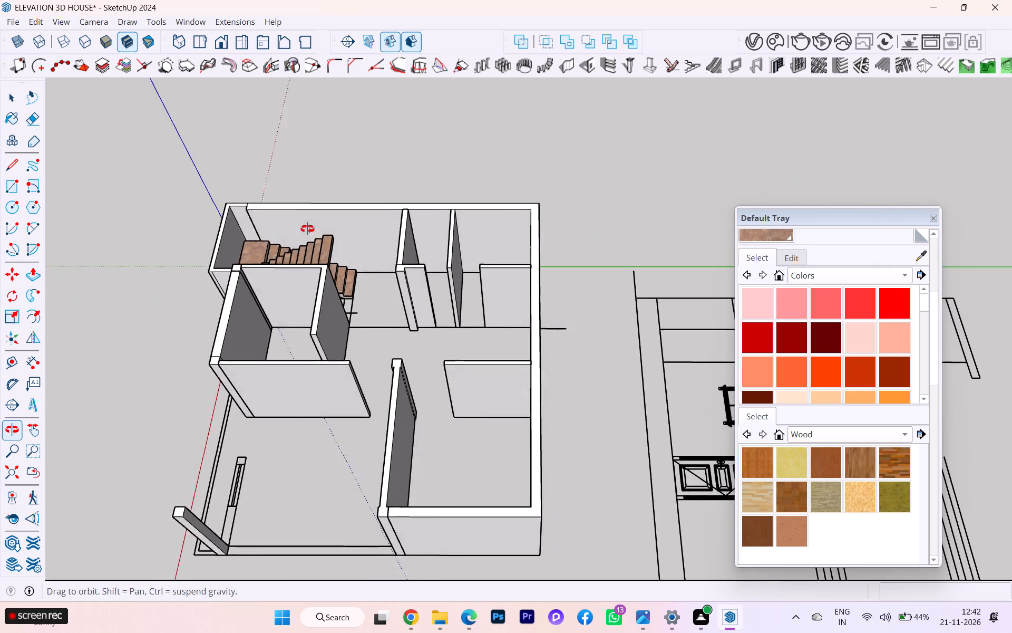
pyautogui.moveTo(307, 229); pyautogui.dragTo(304, 193, button='middle')
pyautogui.scroll(3, 339, 341)
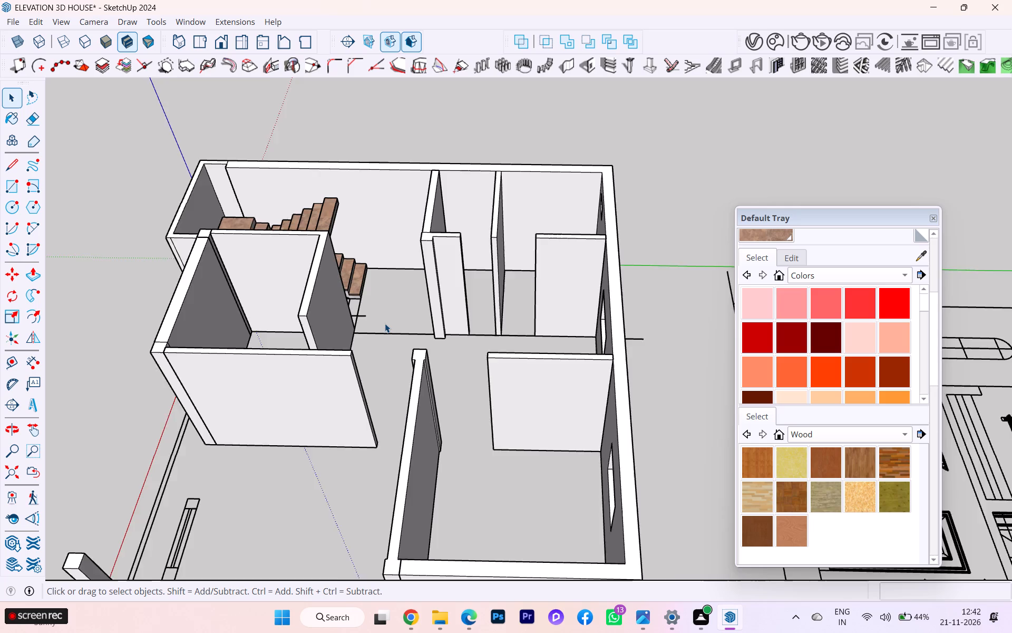
pyautogui.scroll(3, 385, 323)
pyautogui.scroll(-1, 406, 302)
pyautogui.scroll(-1, 289, 340)
pyautogui.moveTo(289, 340); pyautogui.dragTo(279, 204, button='middle')
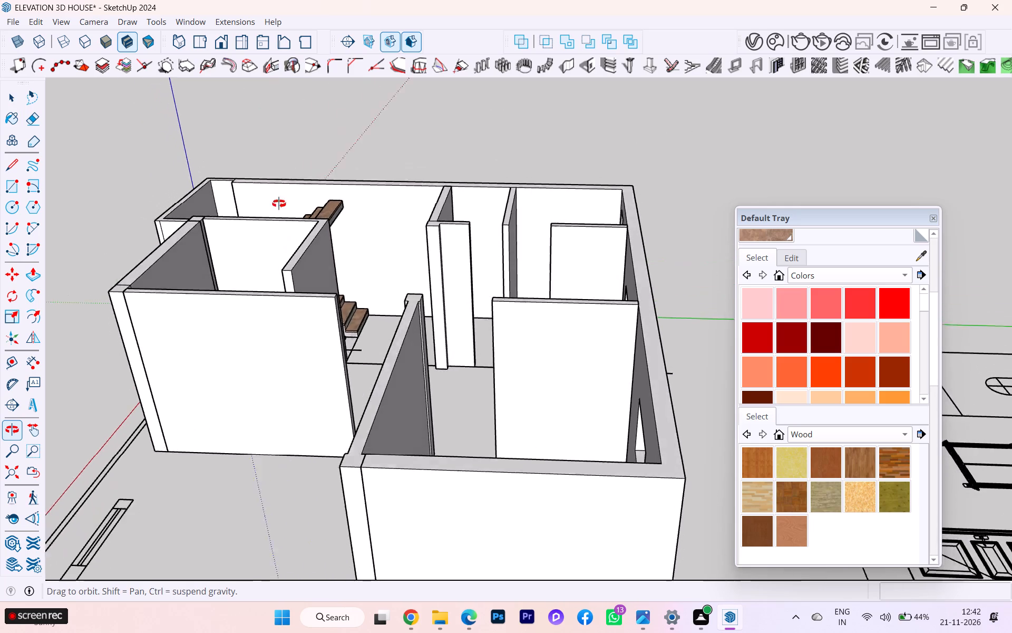
pyautogui.moveTo(279, 204); pyautogui.dragTo(277, 97, button='middle')
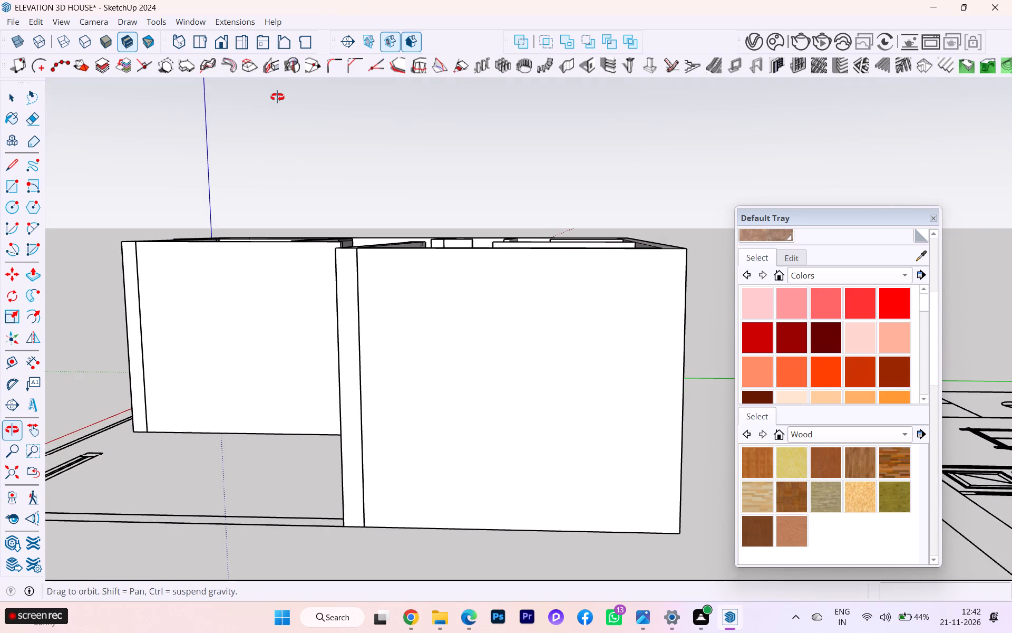
pyautogui.moveTo(277, 97); pyautogui.dragTo(467, 357, button='middle')
pyautogui.scroll(3, 409, 176)
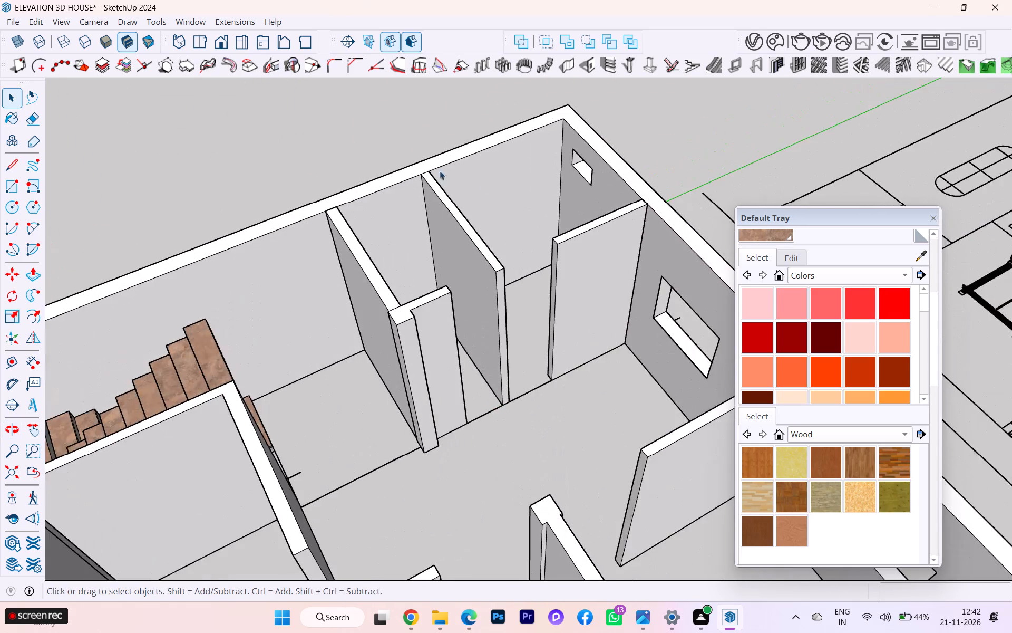
pyautogui.scroll(-1, 497, 195)
pyautogui.scroll(4, 500, 200)
pyautogui.scroll(-3, 500, 200)
pyautogui.moveTo(474, 216); pyautogui.dragTo(450, 232, button='middle')
pyautogui.scroll(-3, 454, 178)
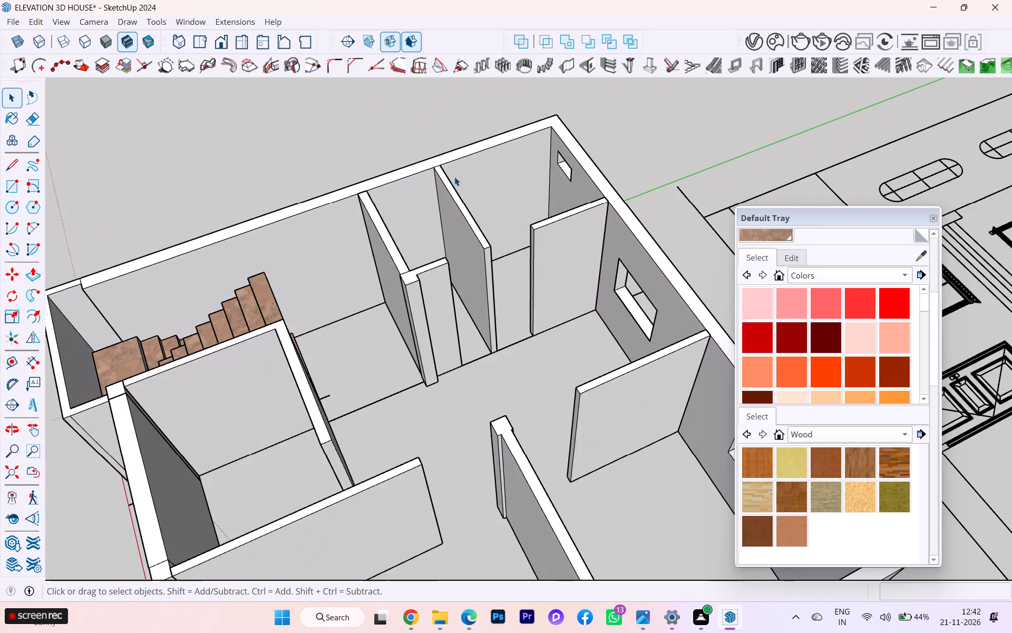
# Inside the wall group, copy the top edge of the small room's free partition end 3' straight down its end face.
pyautogui.scroll(4, 570, 238)
pyautogui.moveTo(523, 224); pyautogui.dragTo(660, 198, button='middle')
pyautogui.scroll(6, 480, 237)
pyautogui.doubleClick(498, 229)
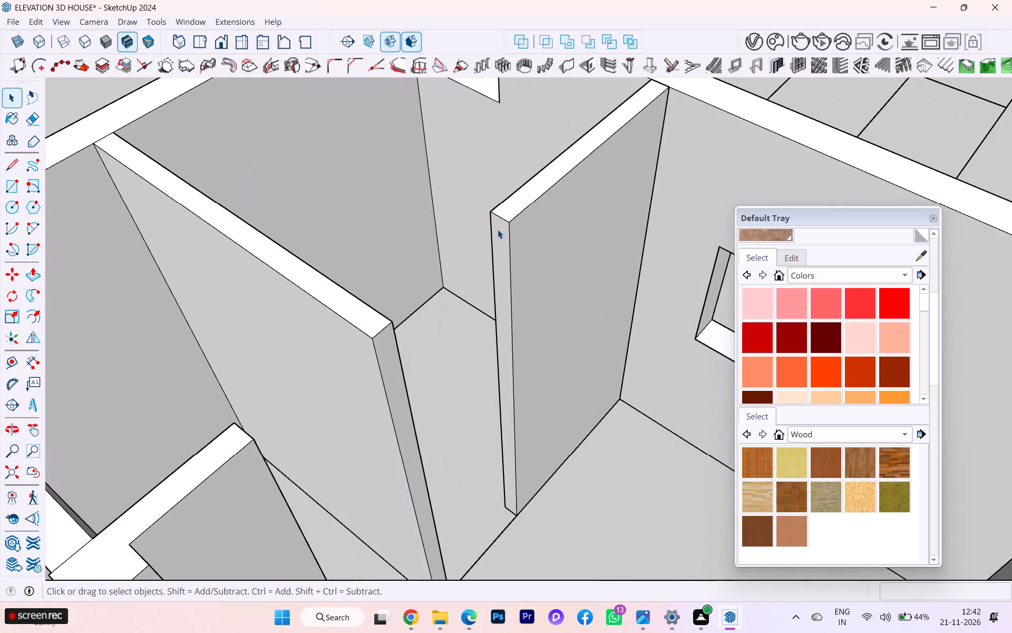
pyautogui.click(503, 221)
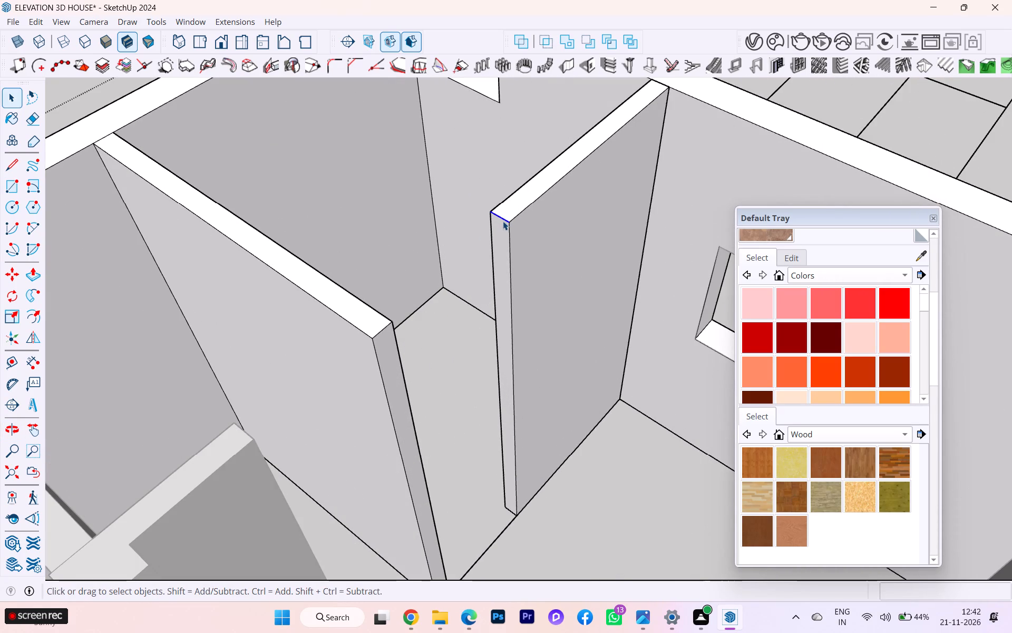
pyautogui.press('m')
pyautogui.press('Return')
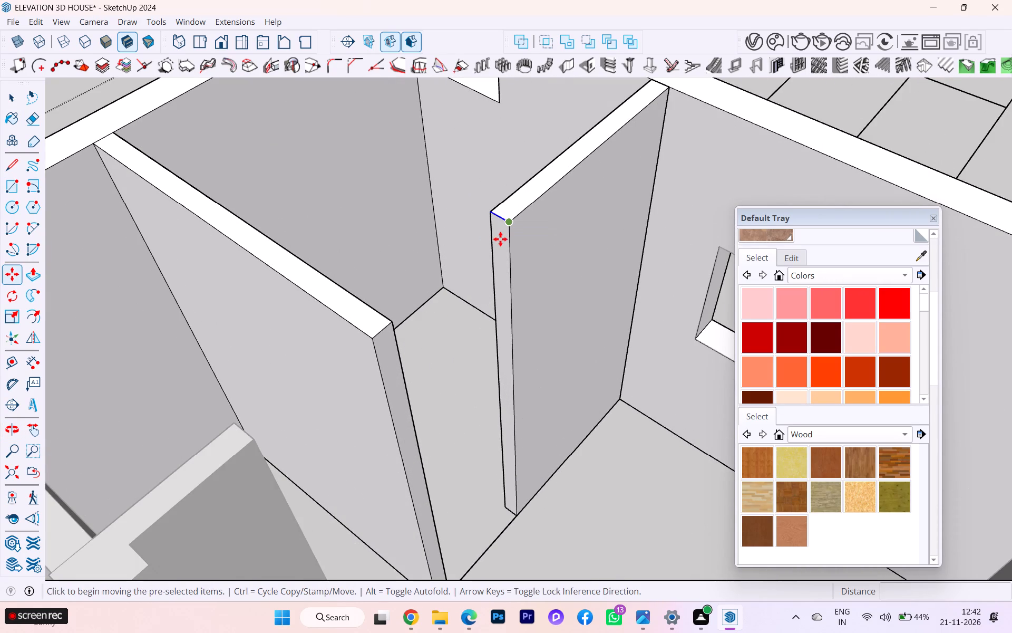
pyautogui.click(509, 227)
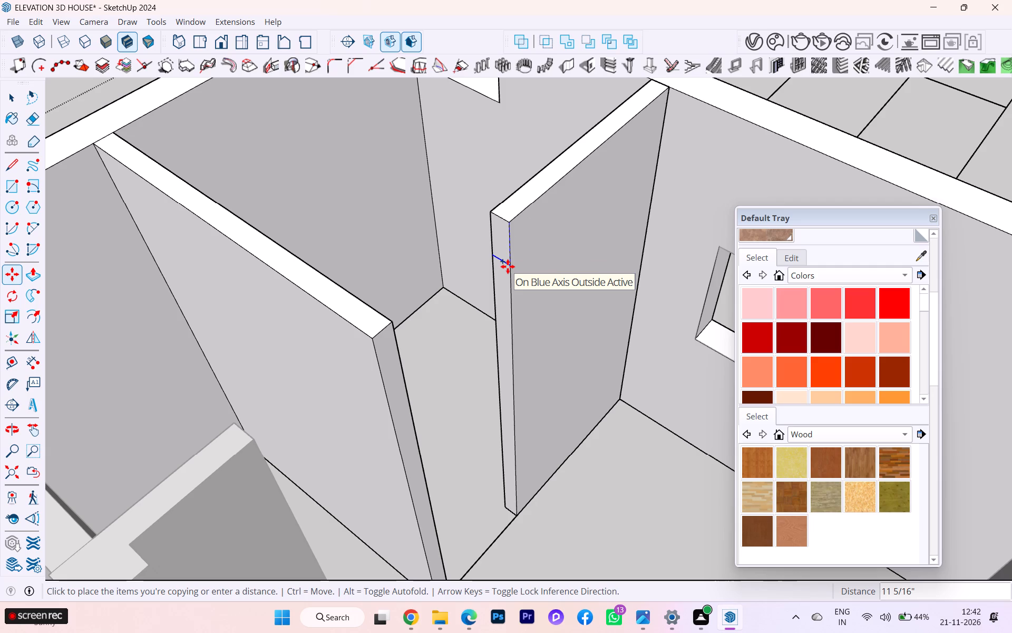
pyautogui.write("3'")
pyautogui.press('Return')
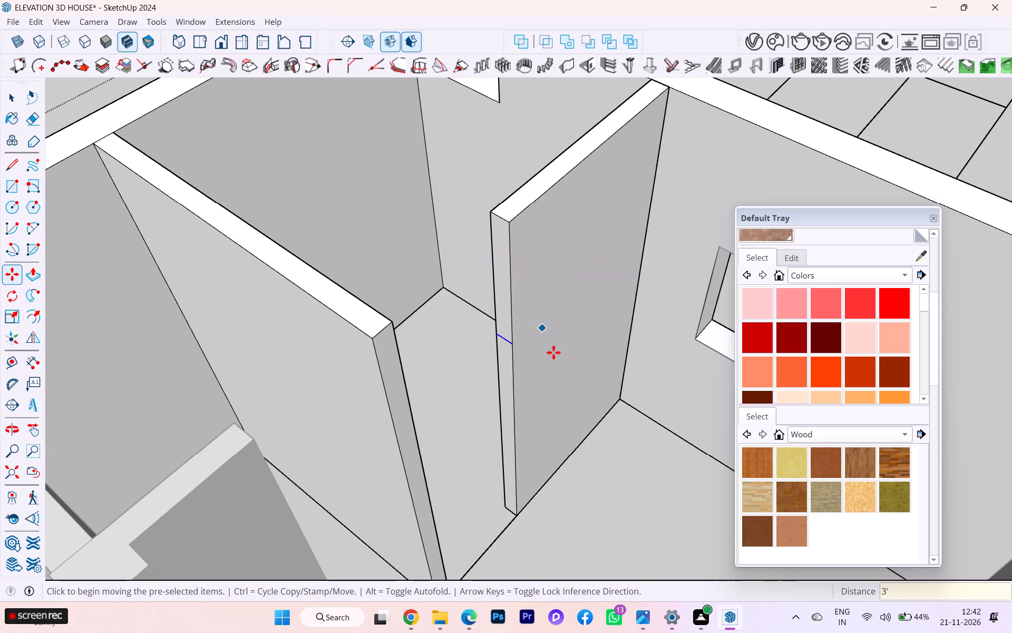
# Push/Pull the upper part of that partition end 2' 6" to the neighbouring partition, forming a header over the door gap.
pyautogui.click(6, 100)
pyautogui.click(495, 243)
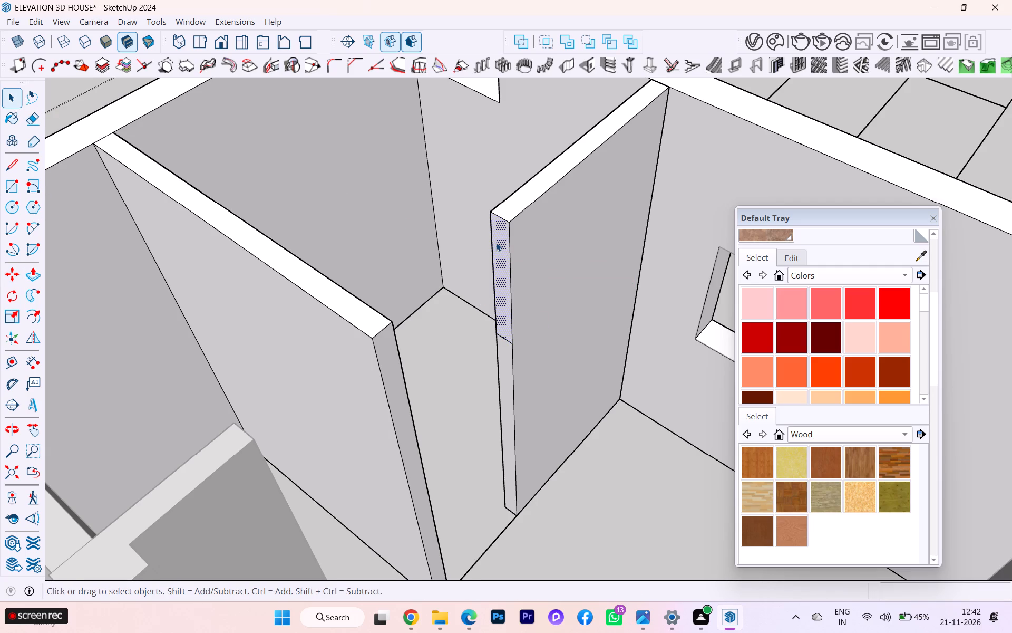
pyautogui.press('p')
pyautogui.press('Return')
pyautogui.click(496, 242)
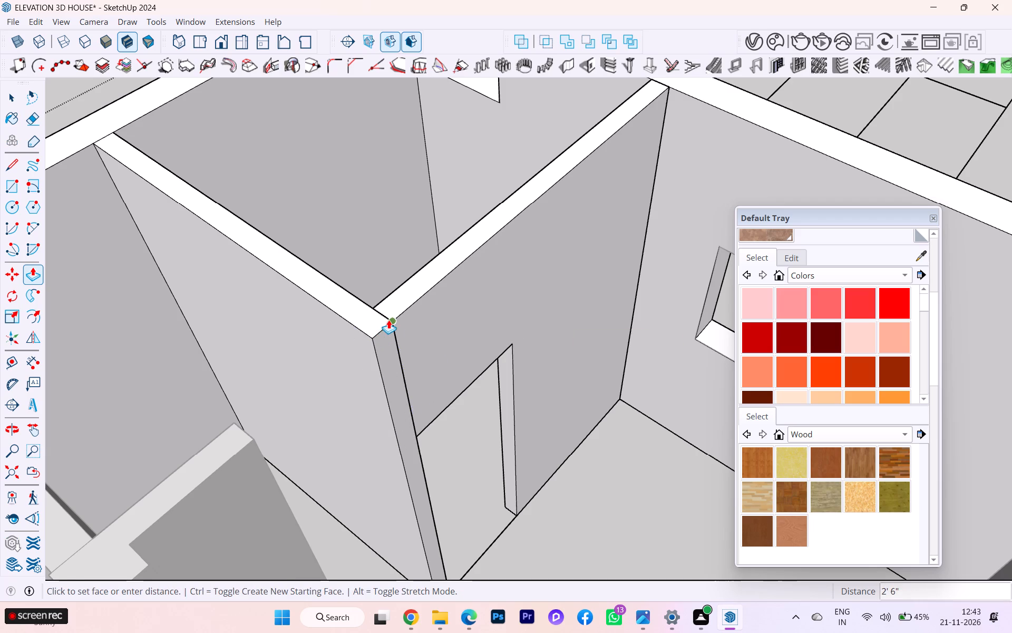
pyautogui.click(393, 318)
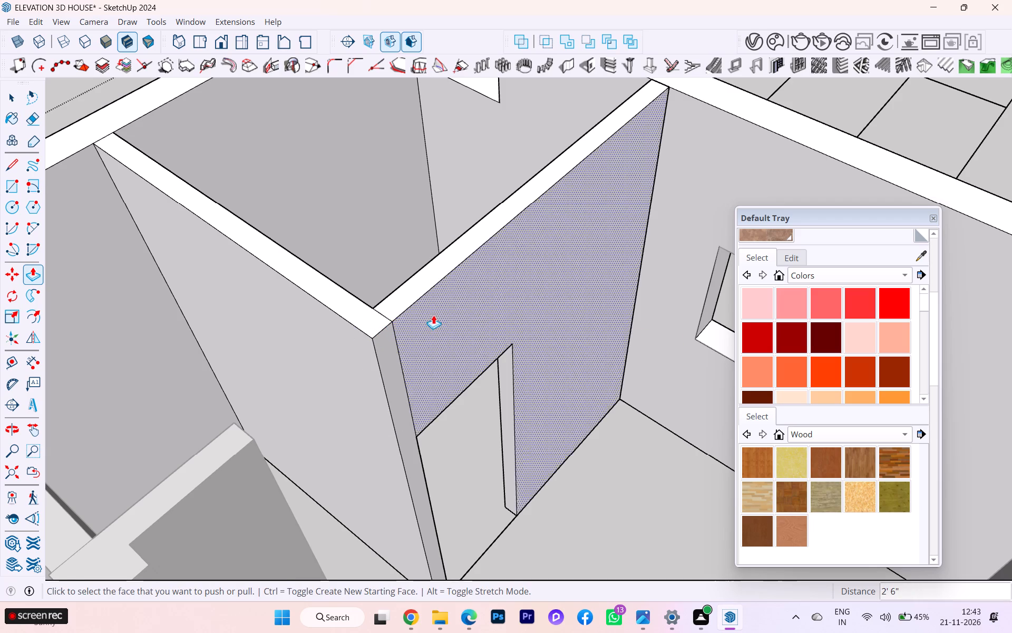
# Erase the seam edges on the wall top and end face where the door header meets the neighbouring partition.
pyautogui.scroll(3, 432, 312)
pyautogui.click(34, 113)
pyautogui.scroll(2, 392, 305)
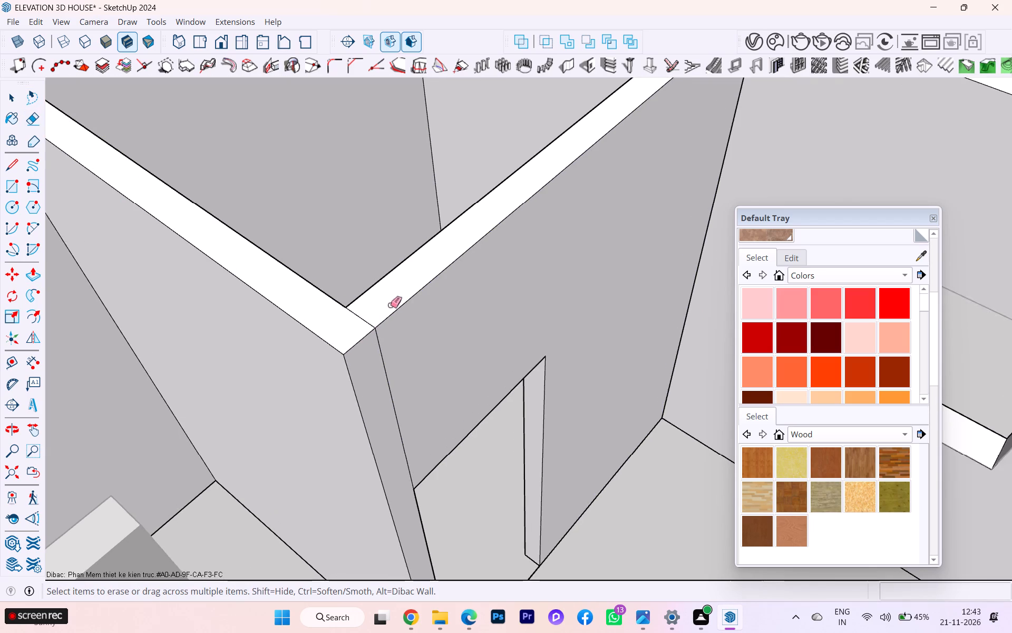
pyautogui.scroll(1, 390, 305)
pyautogui.click(357, 325)
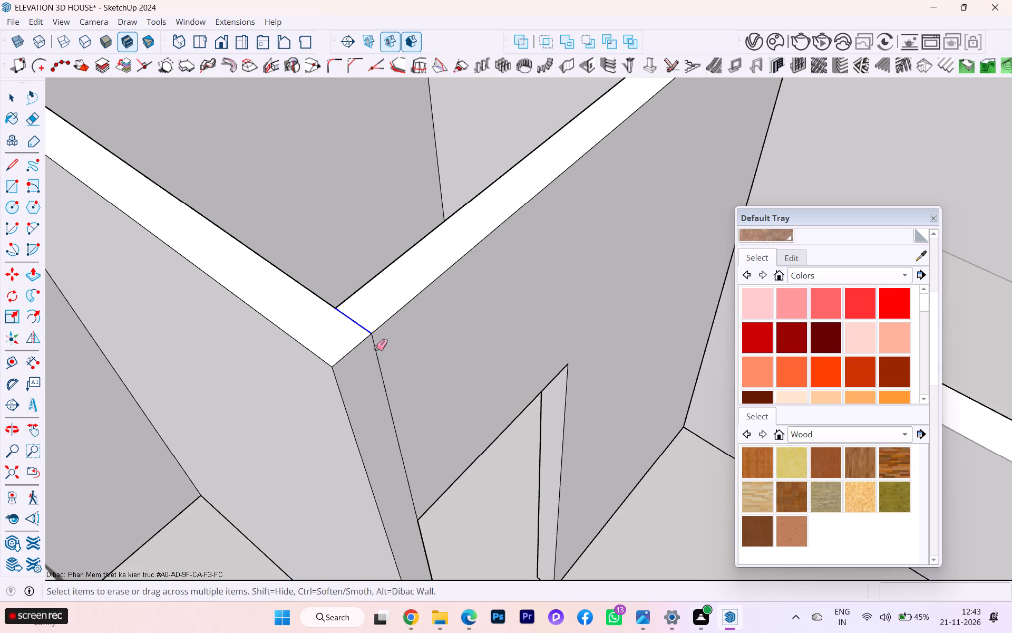
pyautogui.click(376, 348)
pyautogui.click(376, 351)
pyautogui.scroll(-6, 326, 272)
pyautogui.scroll(2, 460, 231)
pyautogui.scroll(-6, 467, 233)
pyautogui.scroll(2, 565, 238)
pyautogui.scroll(-1, 557, 243)
pyautogui.moveTo(461, 241); pyautogui.dragTo(401, 309, button='middle')
pyautogui.scroll(1, 403, 311)
pyautogui.scroll(-1, 442, 329)
pyautogui.scroll(1, 443, 332)
pyautogui.scroll(-6, 443, 333)
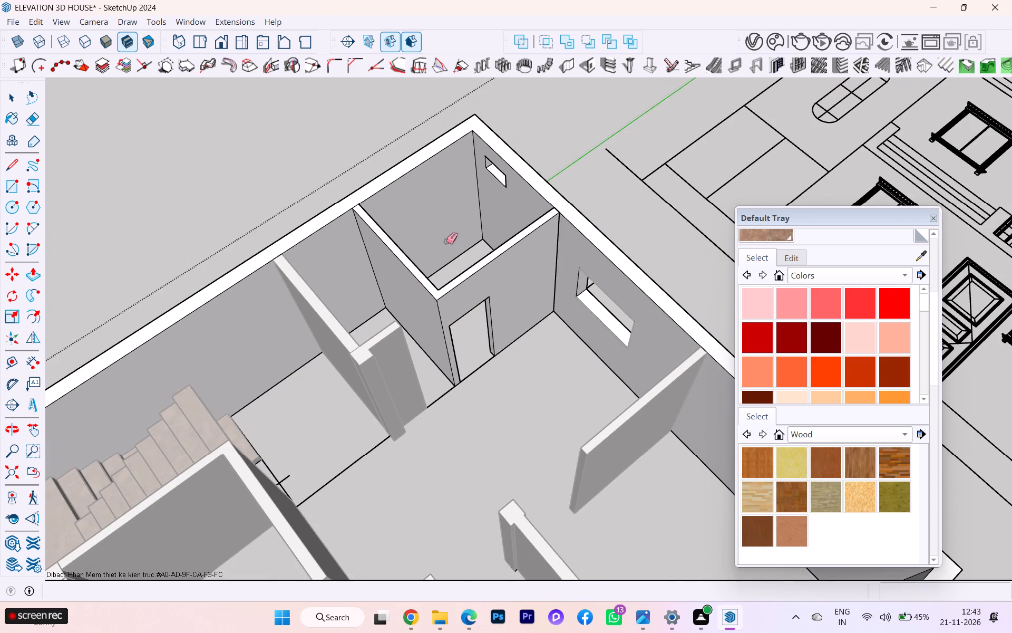
# Return to the Select tool and close the wall group.
pyautogui.click(11, 99)
pyautogui.scroll(3, 457, 288)
pyautogui.scroll(-1, 498, 298)
pyautogui.scroll(2, 500, 298)
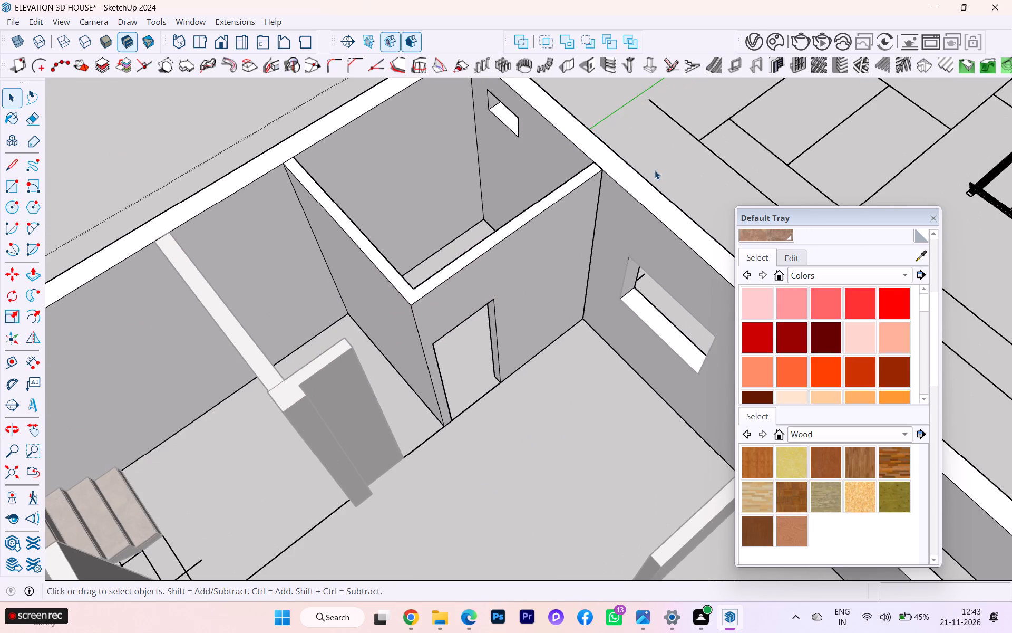
pyautogui.doubleClick(658, 152)
pyautogui.scroll(-5, 589, 171)
pyautogui.doubleClick(263, 113)
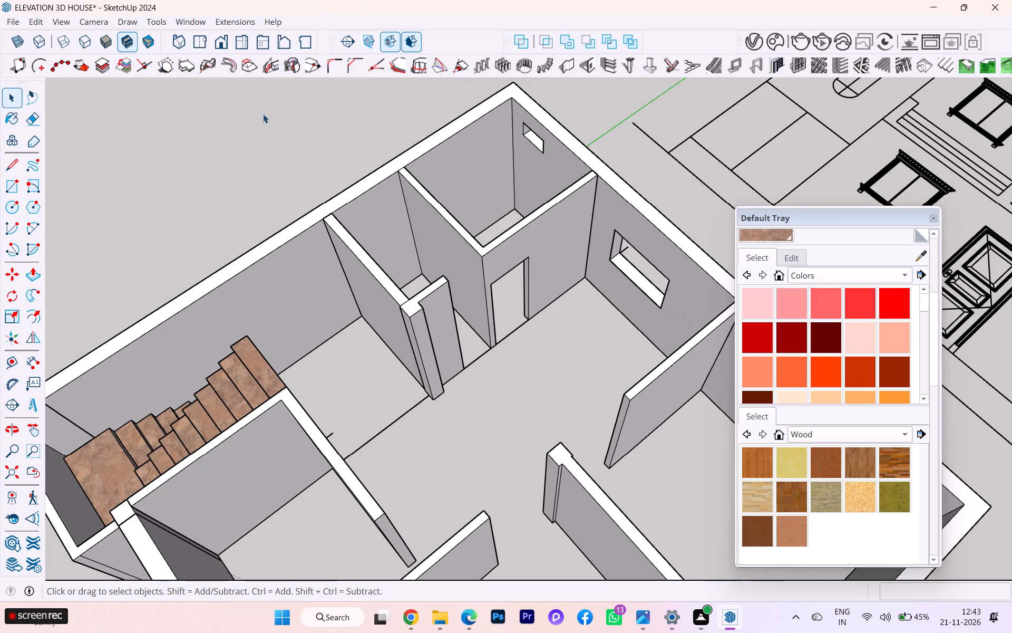
# Examine the small rooms, new door header, window openings and staircase from several sides of the house.
pyautogui.scroll(-5, 342, 139)
pyautogui.scroll(3, 420, 151)
pyautogui.scroll(-1, 421, 151)
pyautogui.scroll(6, 529, 131)
pyautogui.scroll(3, 496, 164)
pyautogui.moveTo(438, 190); pyautogui.dragTo(451, 131, button='middle')
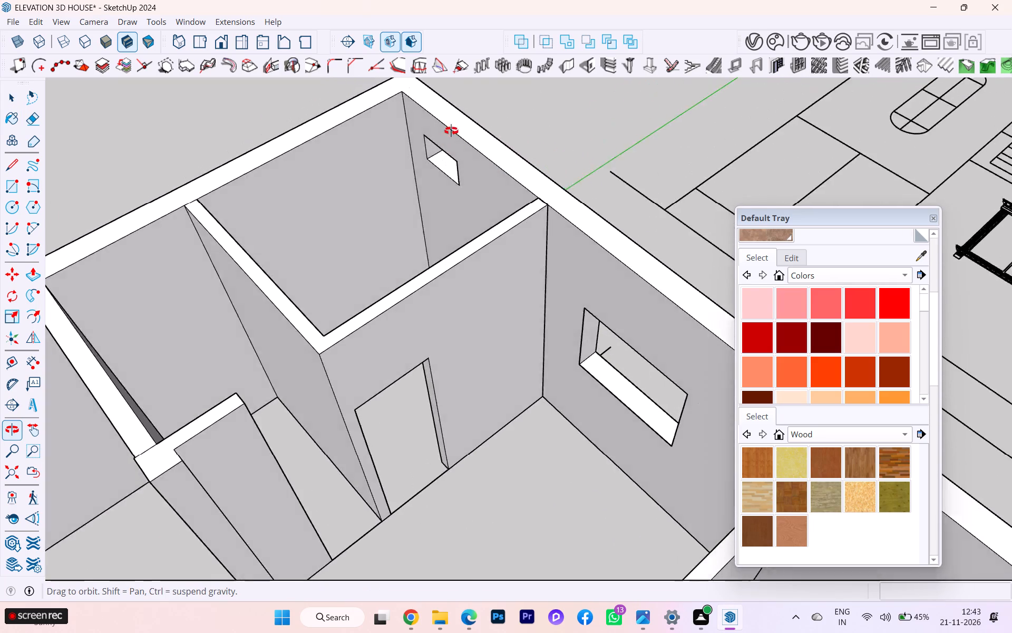
pyautogui.moveTo(451, 131); pyautogui.dragTo(735, 78, button='middle')
pyautogui.scroll(-6, 304, 111)
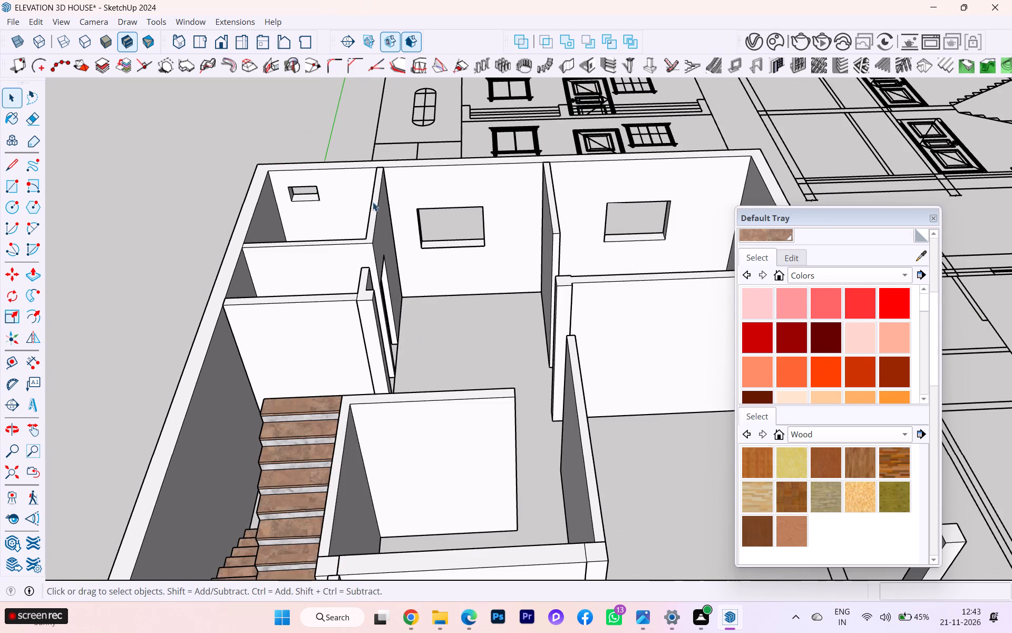
pyautogui.scroll(2, 393, 208)
pyautogui.scroll(-1, 293, 230)
pyautogui.moveTo(295, 233); pyautogui.dragTo(335, 152, button='middle')
pyautogui.scroll(-1, 295, 167)
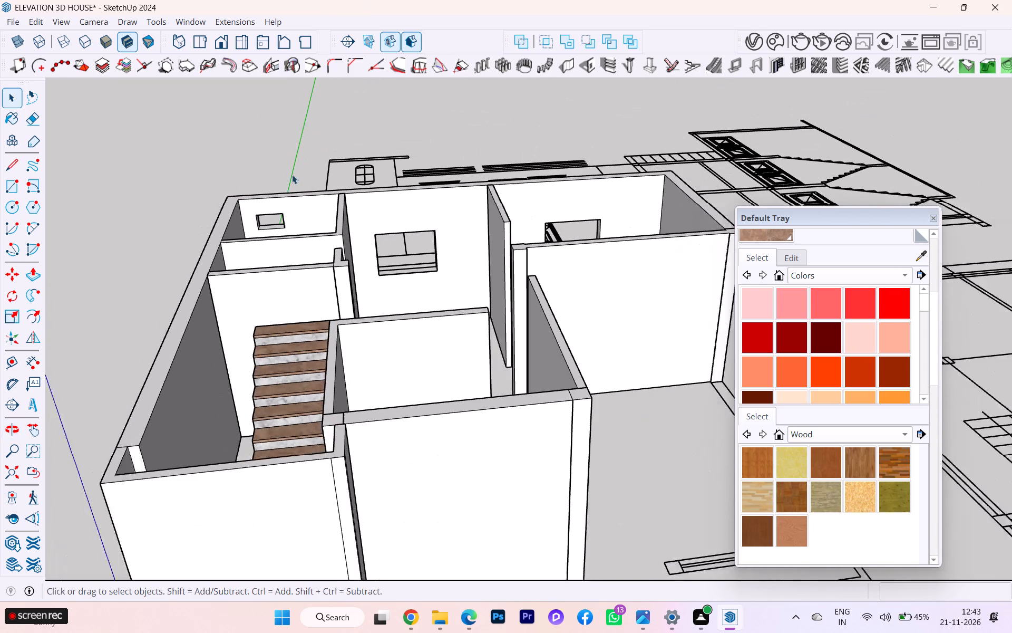
pyautogui.scroll(-2, 292, 175)
# Search 3D Warehouse for "WINDOW" and place its window beside the house so both remain in view.
pyautogui.click(9, 539)
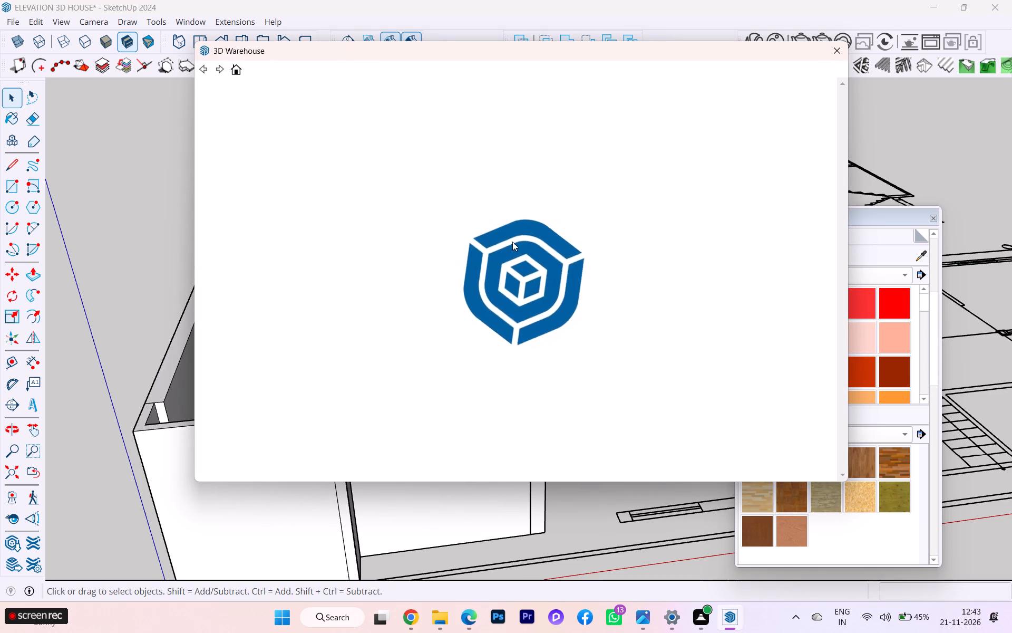
pyautogui.scroll(-6, 432, 299)
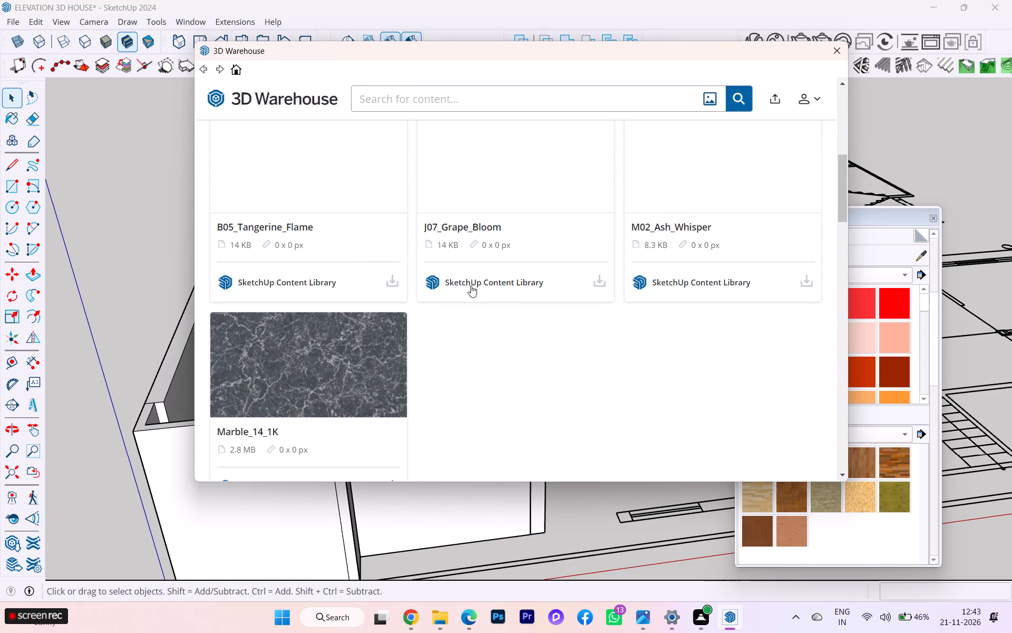
pyautogui.scroll(2, 493, 289)
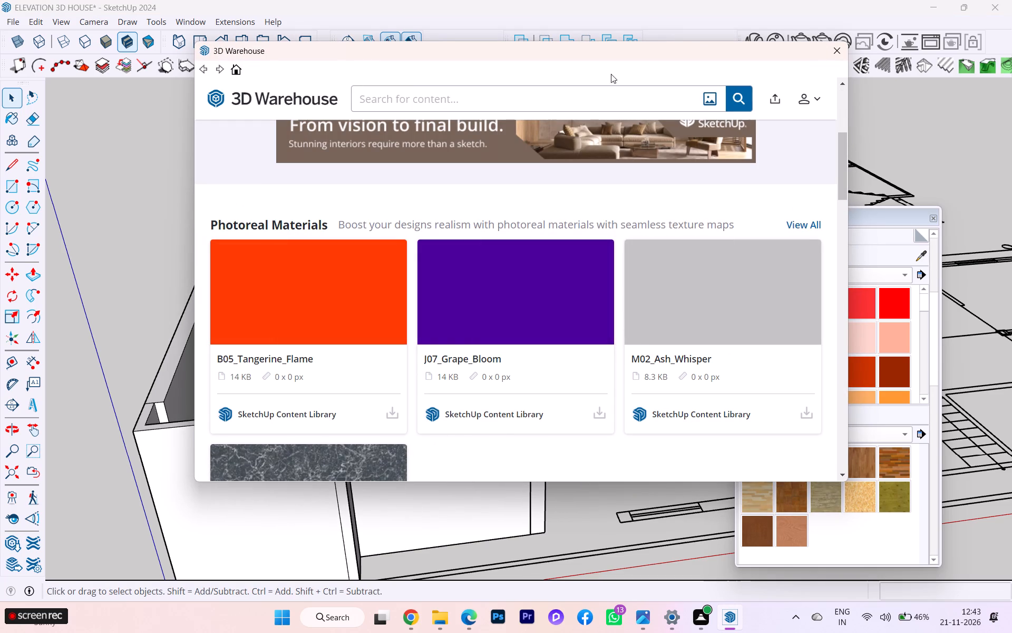
pyautogui.click(502, 104)
pyautogui.moveTo(496, 56); pyautogui.dragTo(771, 94)
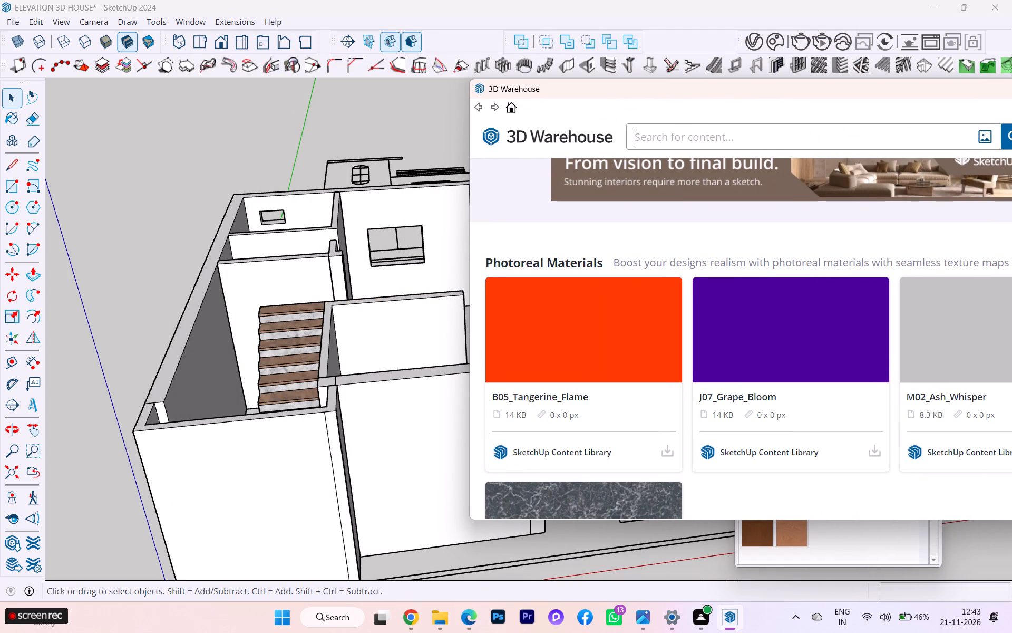
pyautogui.write('WINDOW')
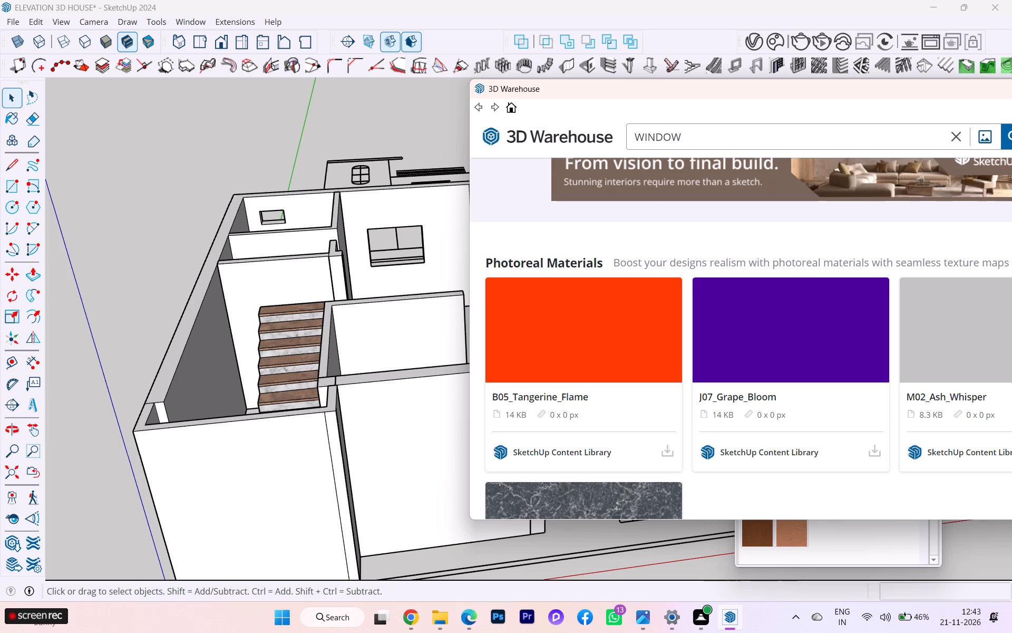
pyautogui.press('Return')
pyautogui.moveTo(711, 86); pyautogui.dragTo(637, 80)
pyautogui.scroll(-6, 260, 202)
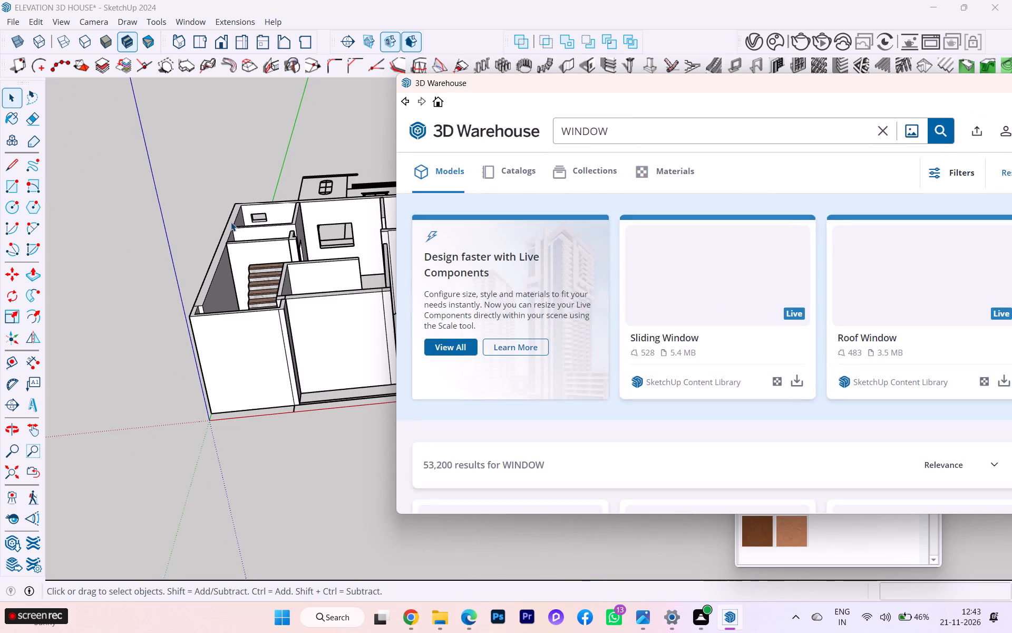
pyautogui.scroll(-2, 126, 212)
pyautogui.scroll(4, 368, 192)
pyautogui.scroll(-1, 217, 209)
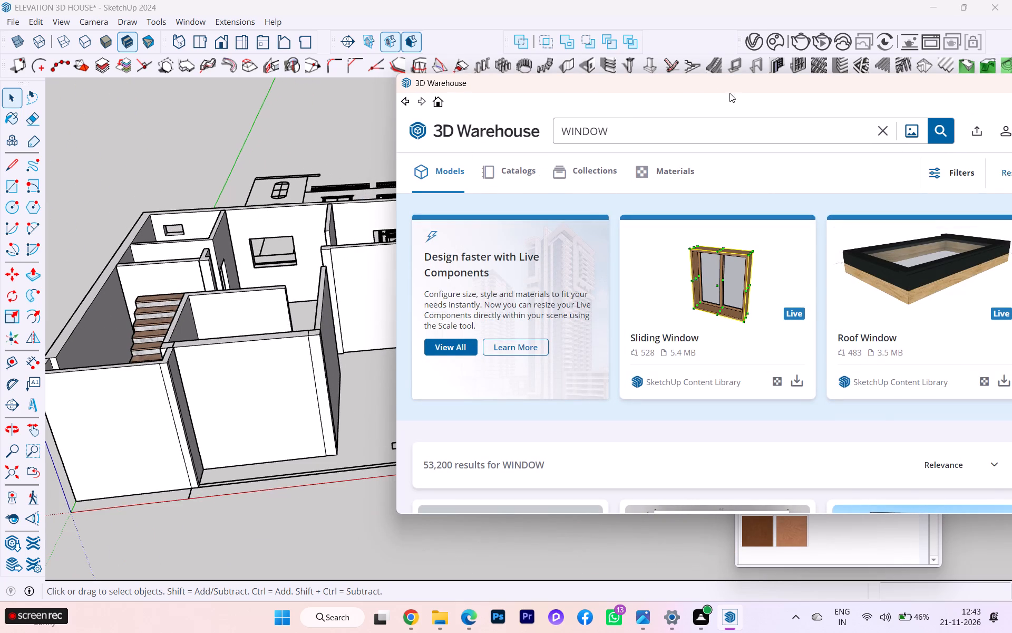
pyautogui.moveTo(660, 104); pyautogui.dragTo(627, 68)
pyautogui.moveTo(616, 87); pyautogui.dragTo(567, 80)
# Browse the 3D Warehouse results for "WINDOW", comparing frame styles and pane layouts for a model that suits the house's window openings.
pyautogui.scroll(-6, 658, 184)
pyautogui.scroll(-4, 603, 267)
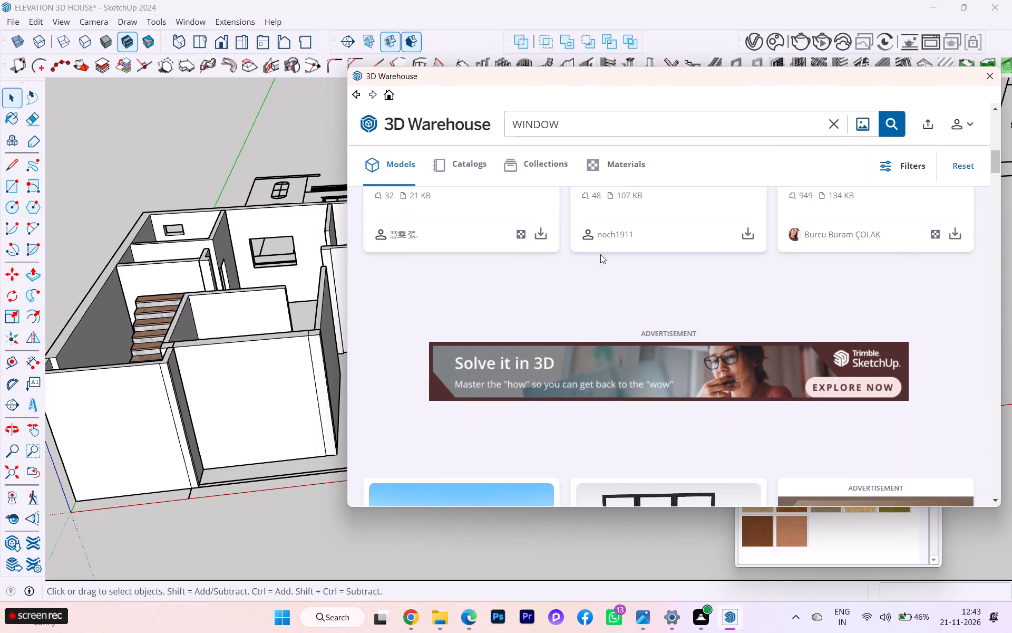
pyautogui.scroll(-8, 635, 202)
pyautogui.scroll(1, 637, 231)
pyautogui.scroll(4, 760, 262)
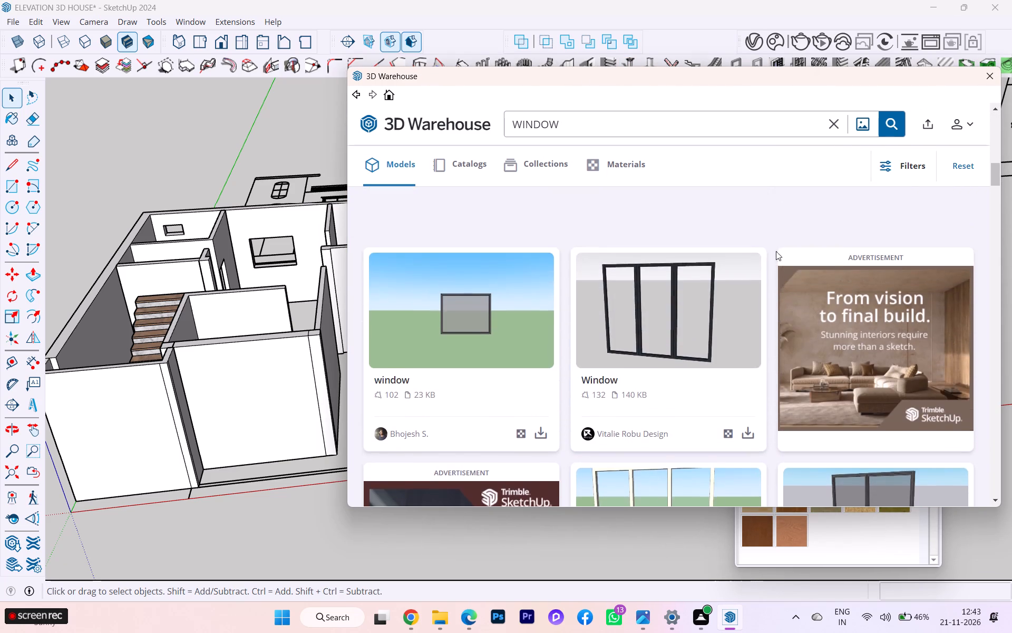
pyautogui.scroll(-3, 776, 250)
pyautogui.scroll(1, 776, 252)
pyautogui.scroll(-2, 776, 252)
pyautogui.scroll(1, 776, 254)
pyautogui.scroll(-7, 776, 254)
pyautogui.scroll(1, 776, 254)
pyautogui.scroll(-6, 776, 254)
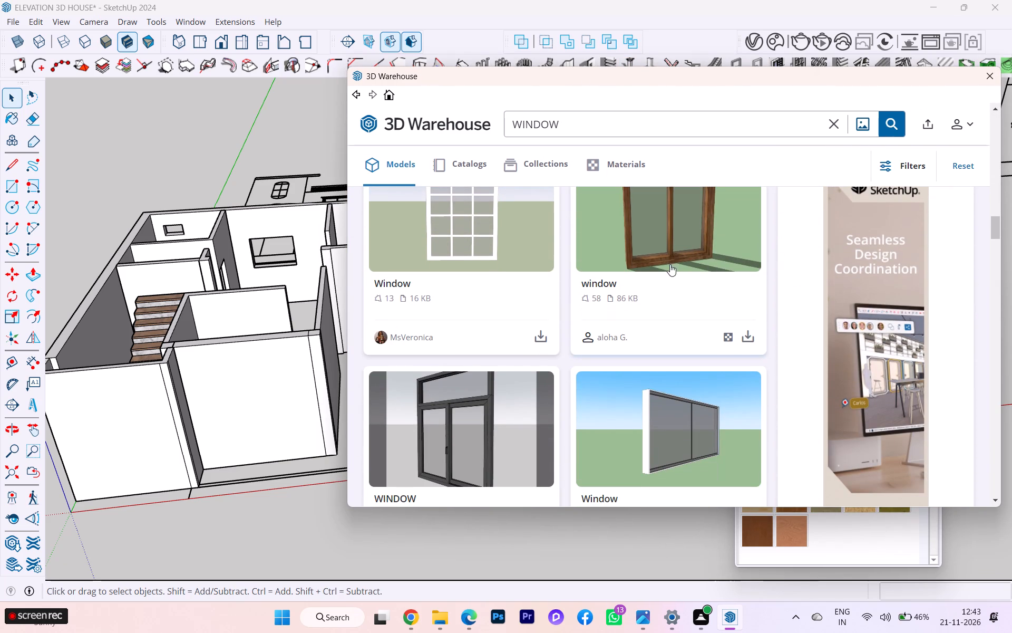
pyautogui.scroll(-7, 676, 295)
pyautogui.scroll(-4, 624, 241)
pyautogui.scroll(-2, 646, 277)
pyautogui.scroll(1, 647, 277)
pyautogui.scroll(-4, 648, 277)
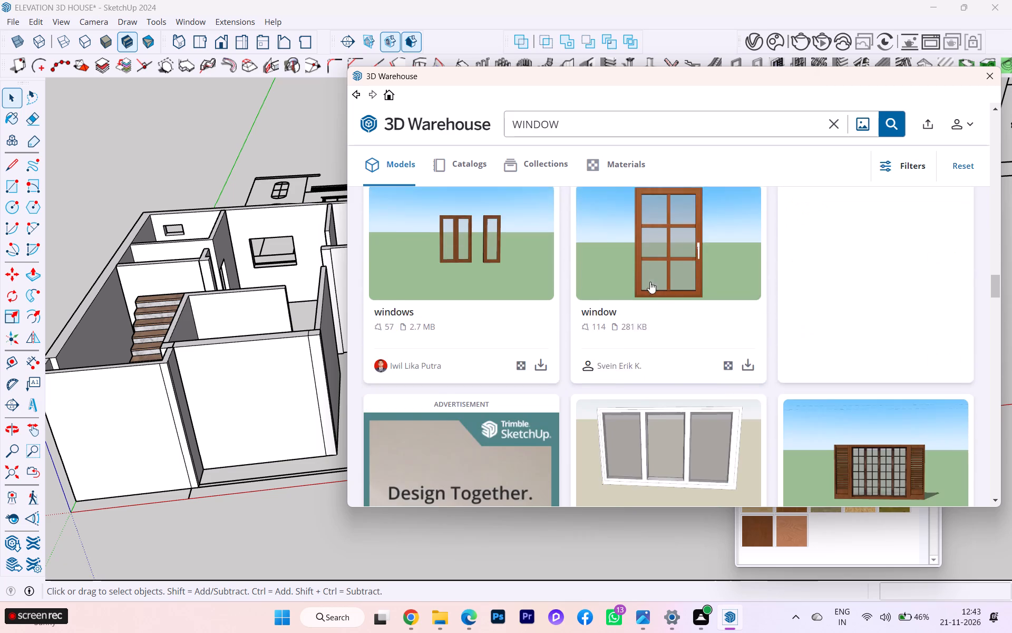
pyautogui.scroll(-1, 658, 281)
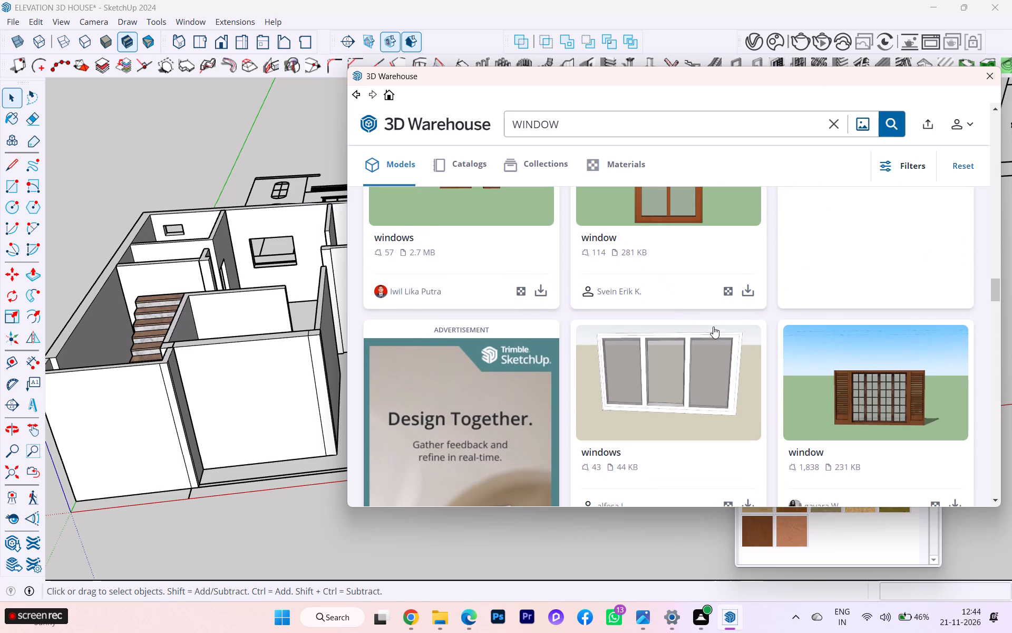
pyautogui.scroll(2, 713, 327)
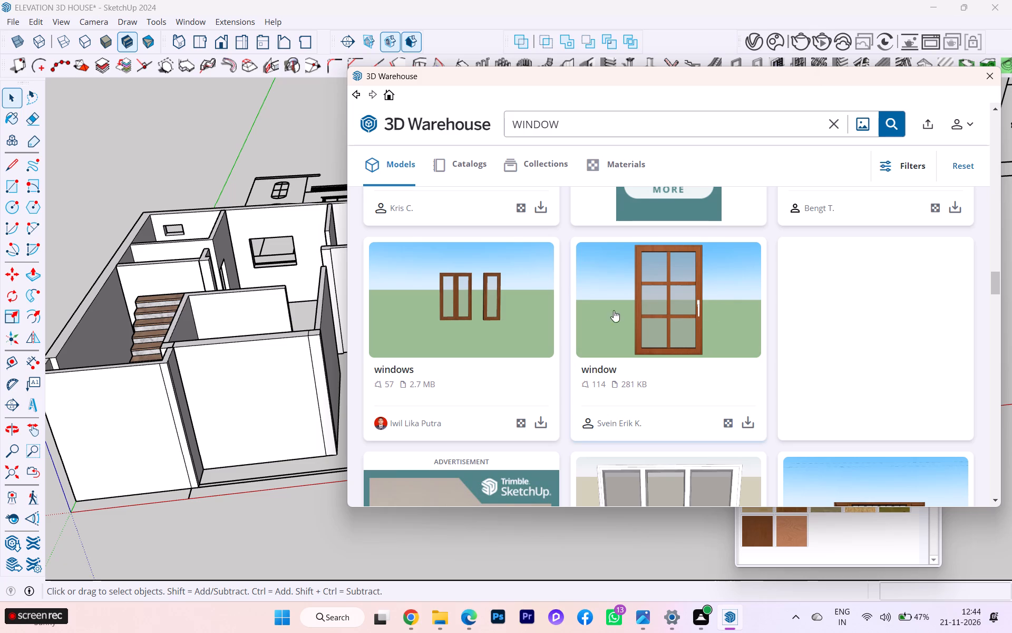
pyautogui.scroll(2, 584, 324)
pyautogui.scroll(-5, 580, 322)
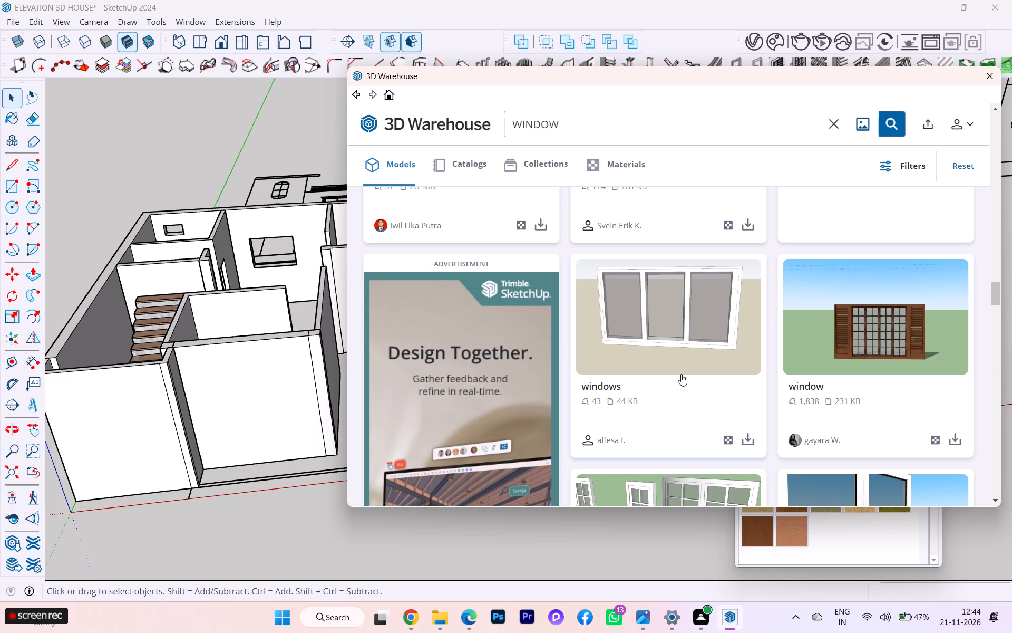
pyautogui.scroll(2, 681, 374)
pyautogui.scroll(1, 582, 256)
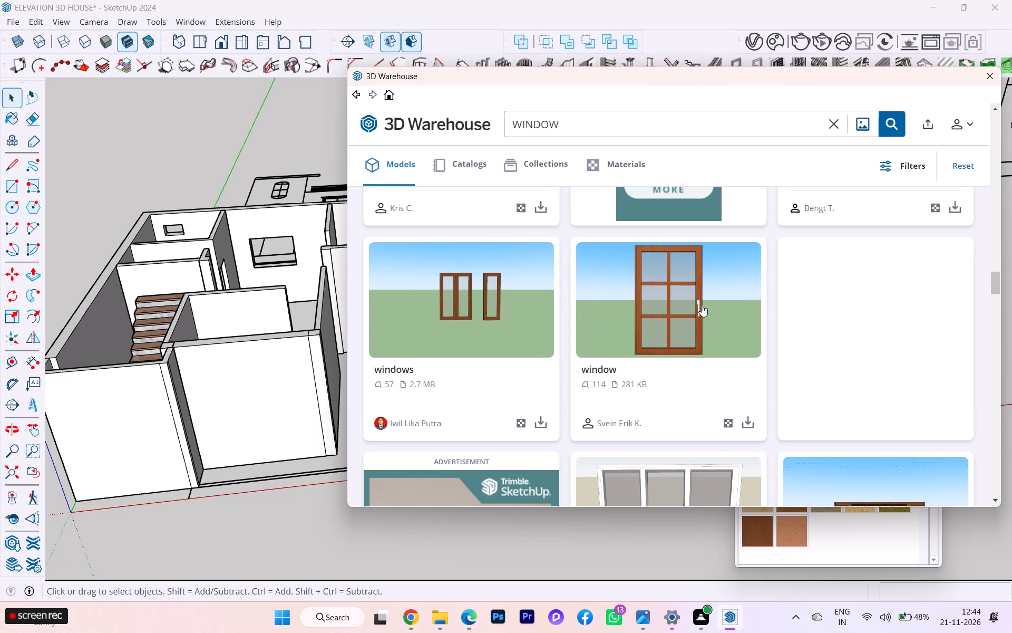
pyautogui.scroll(-1, 702, 305)
pyautogui.scroll(-2, 518, 290)
pyautogui.scroll(-5, 655, 350)
pyautogui.scroll(1, 652, 348)
pyautogui.scroll(-2, 652, 348)
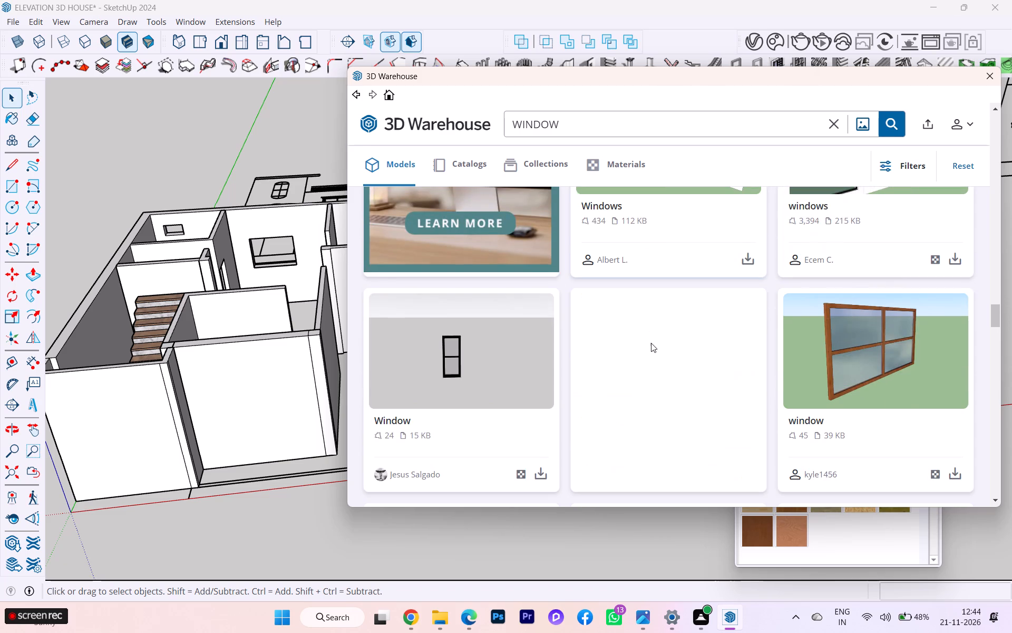
pyautogui.scroll(-6, 655, 334)
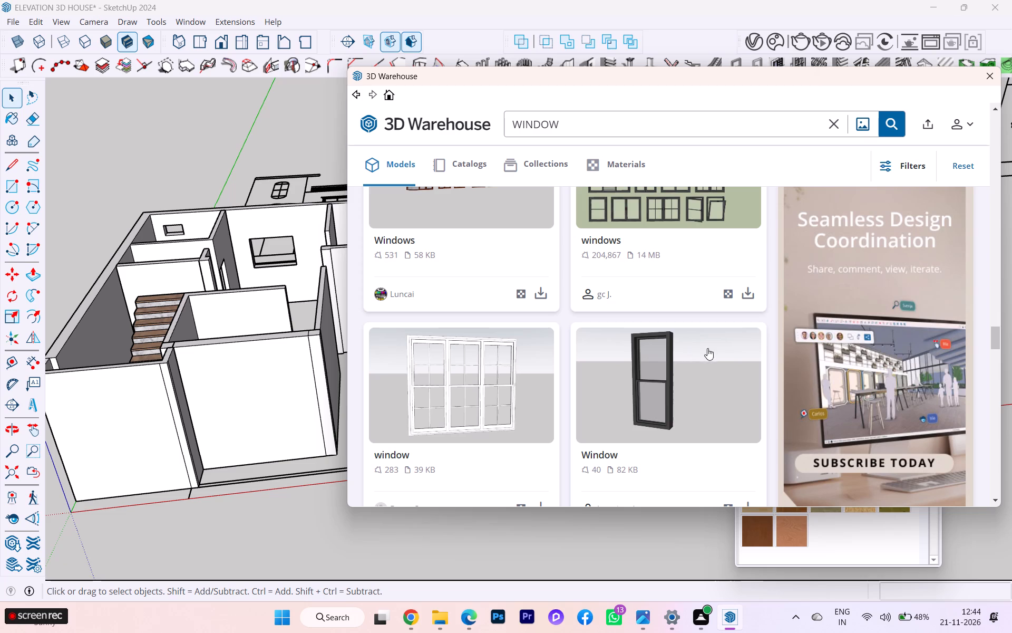
pyautogui.scroll(-12, 657, 361)
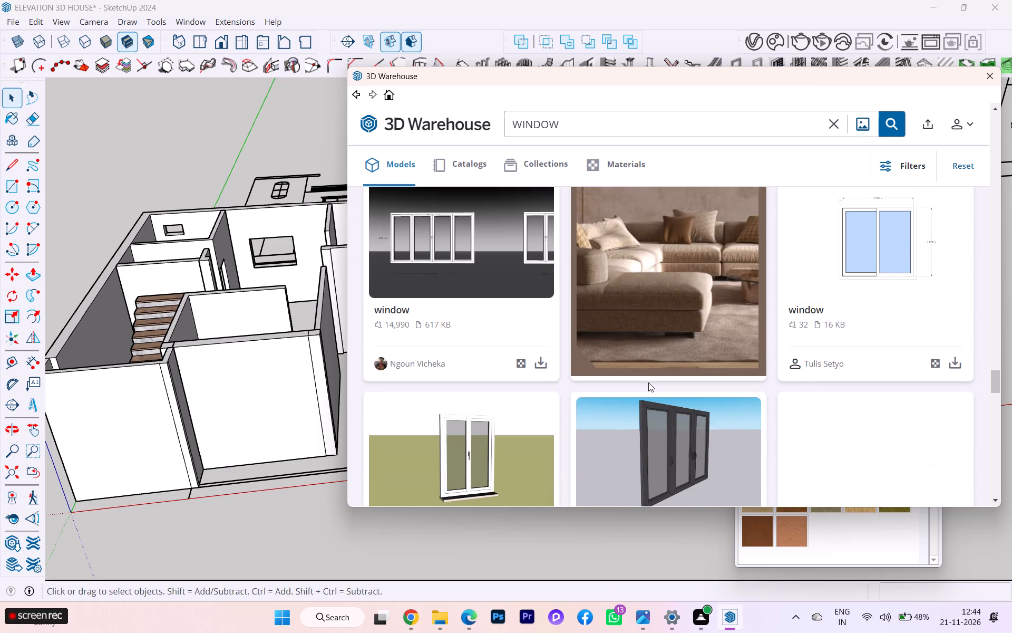
pyautogui.scroll(-2, 652, 376)
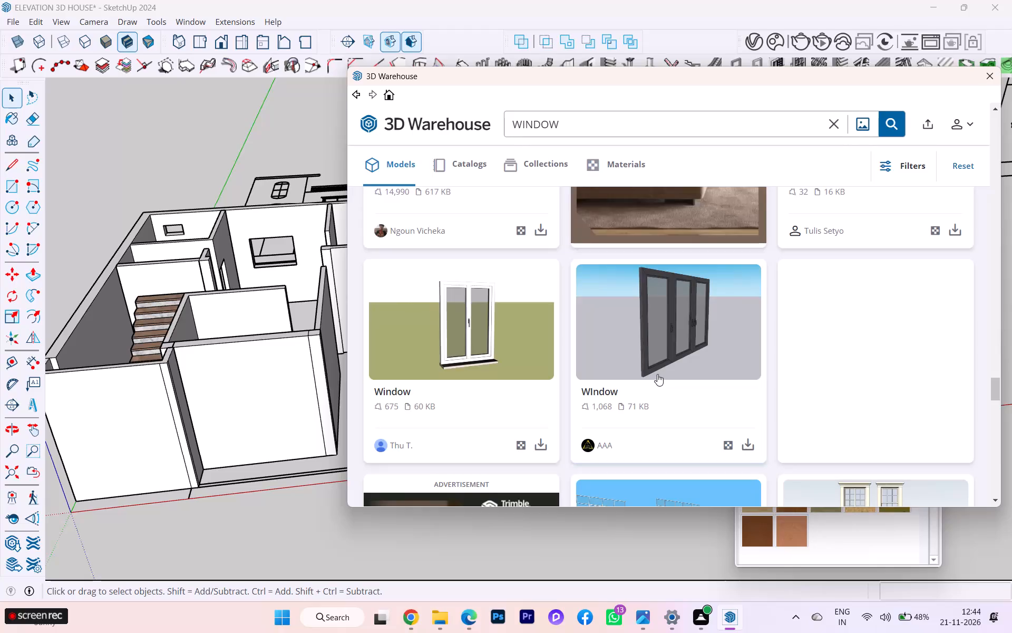
pyautogui.scroll(-7, 657, 374)
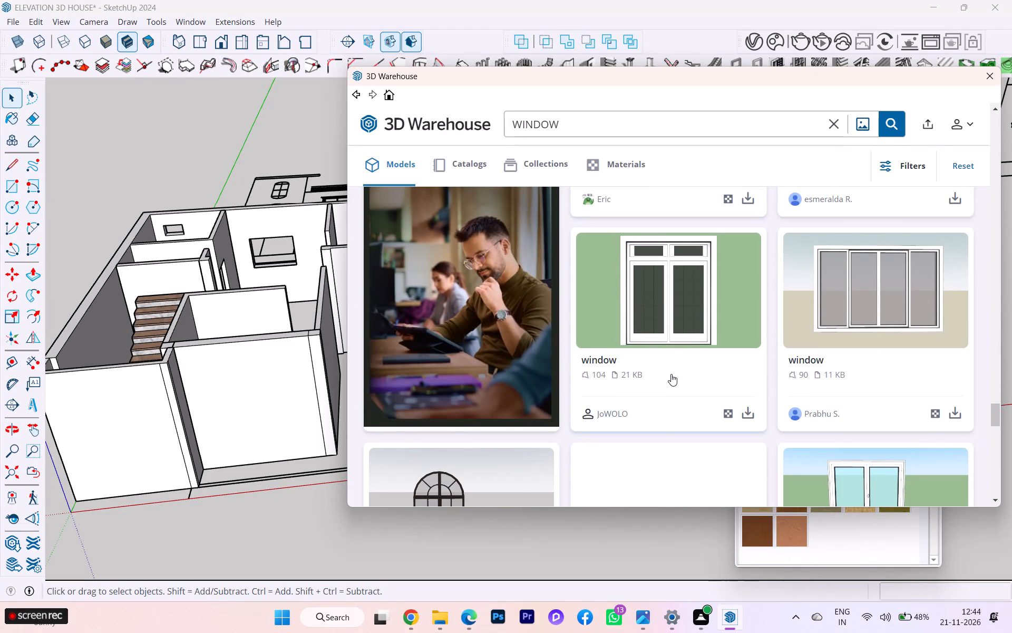
pyautogui.scroll(-4, 671, 374)
pyautogui.scroll(1, 671, 374)
pyautogui.scroll(-4, 671, 374)
pyautogui.scroll(1, 671, 374)
pyautogui.scroll(-2, 671, 374)
pyautogui.scroll(1, 671, 374)
pyautogui.scroll(-1, 671, 374)
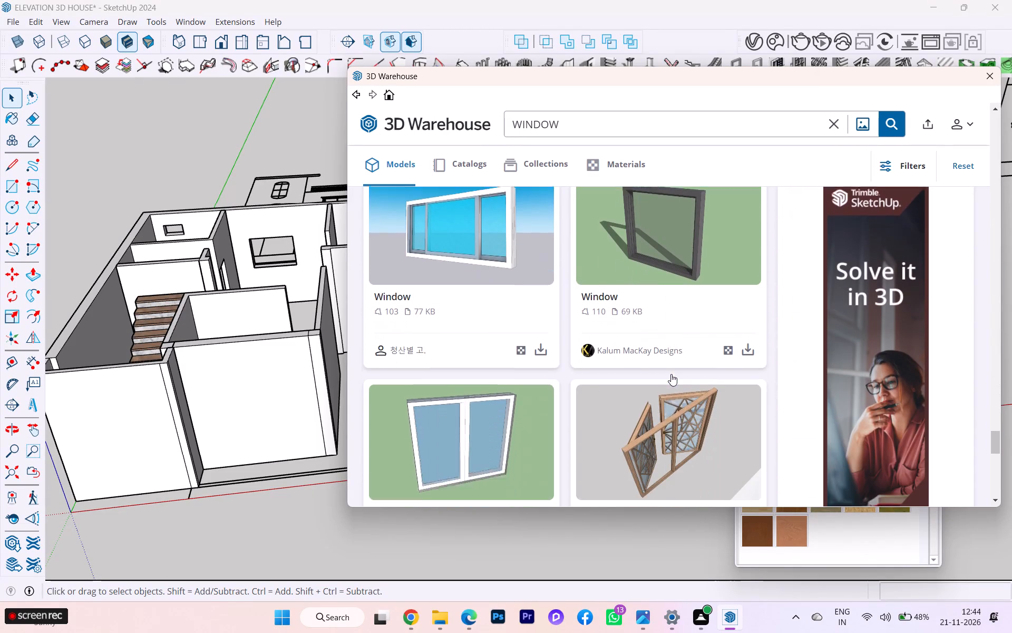
pyautogui.scroll(-5, 672, 374)
pyautogui.scroll(3, 679, 376)
pyautogui.scroll(-4, 679, 376)
pyautogui.scroll(2, 680, 376)
pyautogui.scroll(-4, 680, 376)
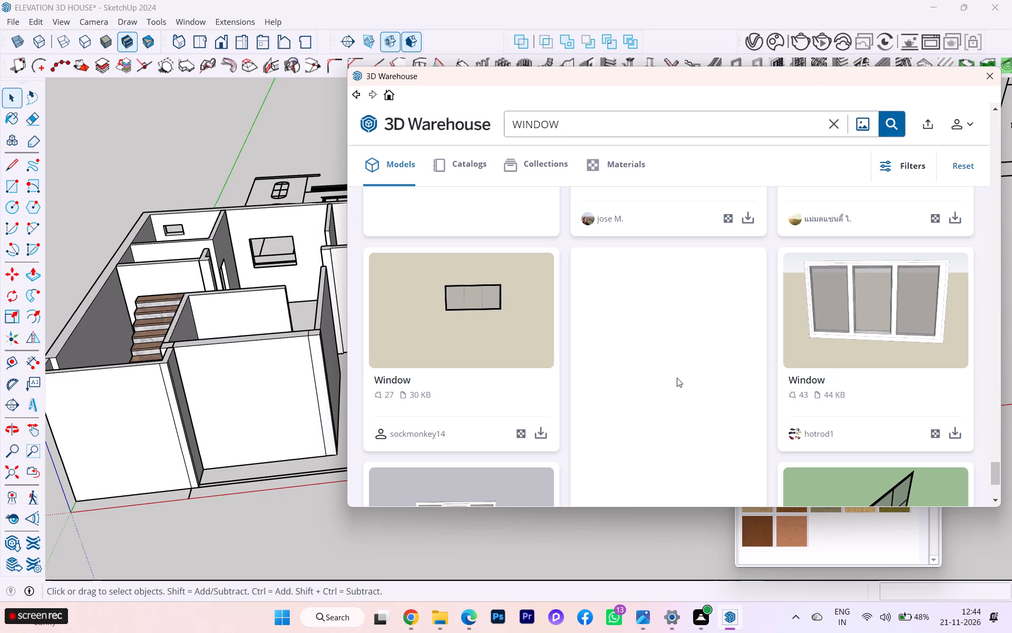
pyautogui.scroll(-1, 677, 378)
pyautogui.scroll(1, 678, 378)
pyautogui.scroll(-2, 678, 378)
pyautogui.scroll(1, 677, 374)
pyautogui.scroll(-4, 676, 374)
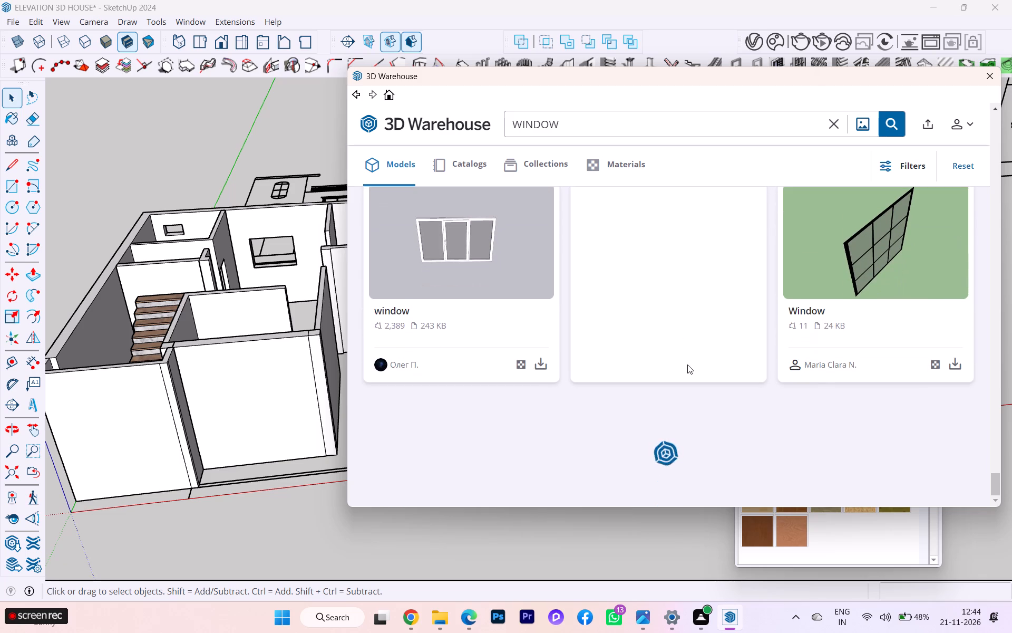
pyautogui.scroll(-3, 668, 368)
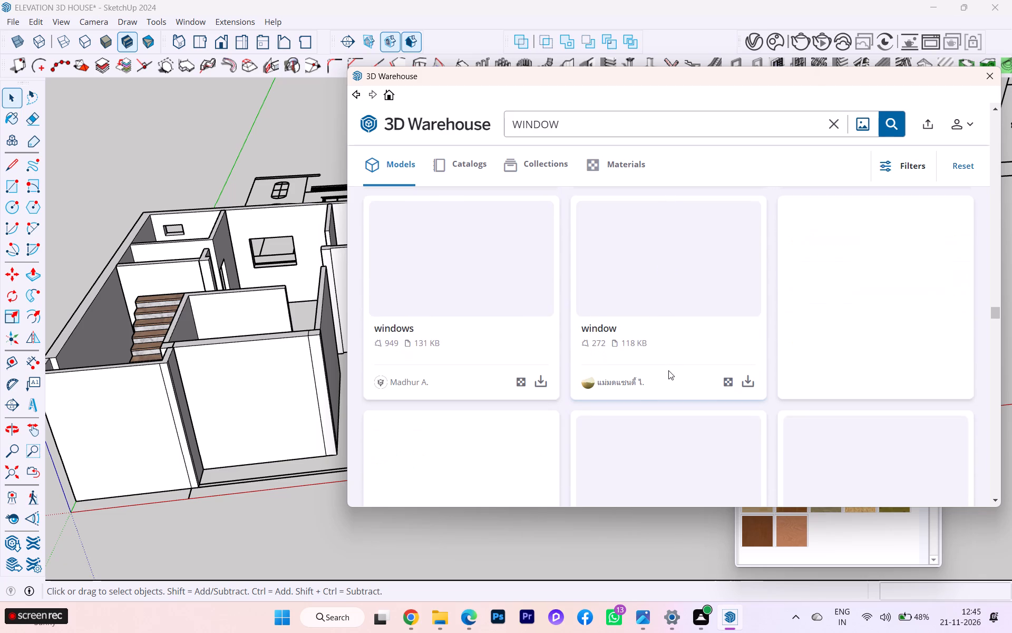
pyautogui.scroll(-4, 671, 368)
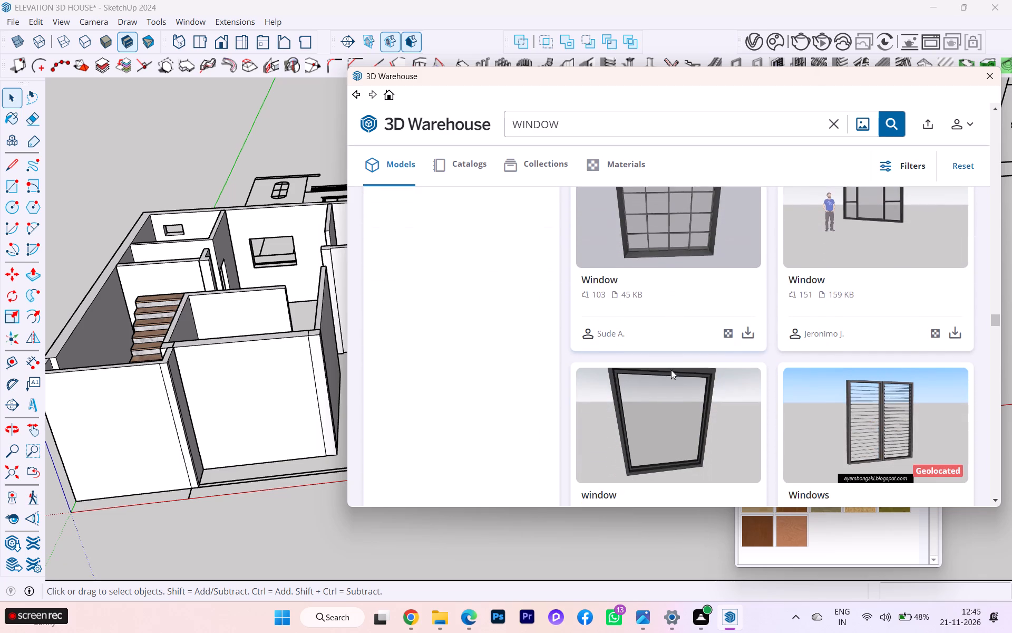
pyautogui.scroll(-7, 672, 370)
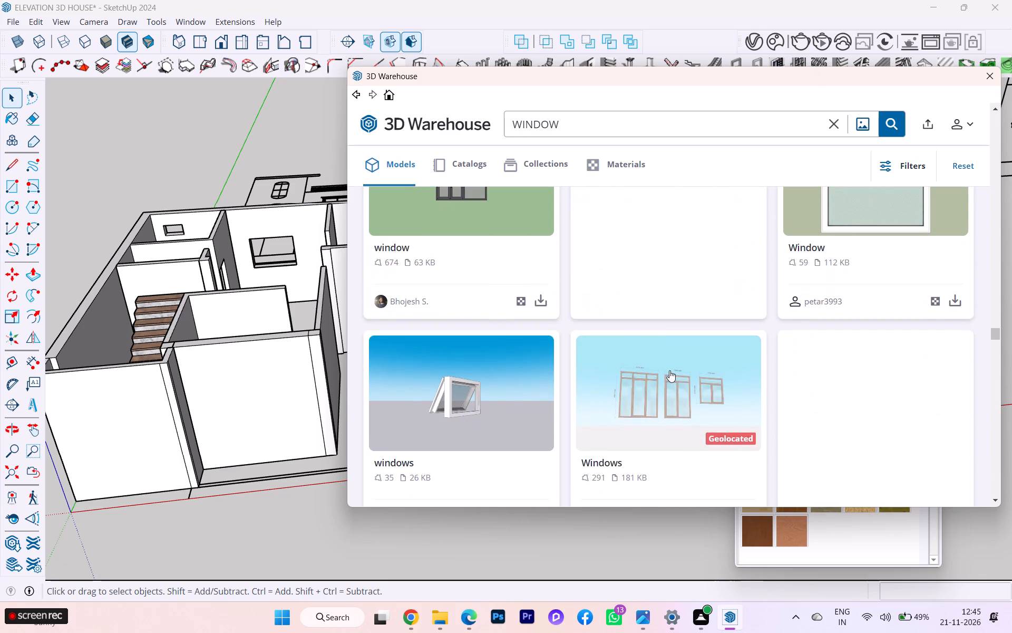
pyautogui.scroll(-6, 669, 370)
pyautogui.scroll(2, 669, 370)
pyautogui.scroll(-2, 669, 370)
pyautogui.scroll(-2, 499, 353)
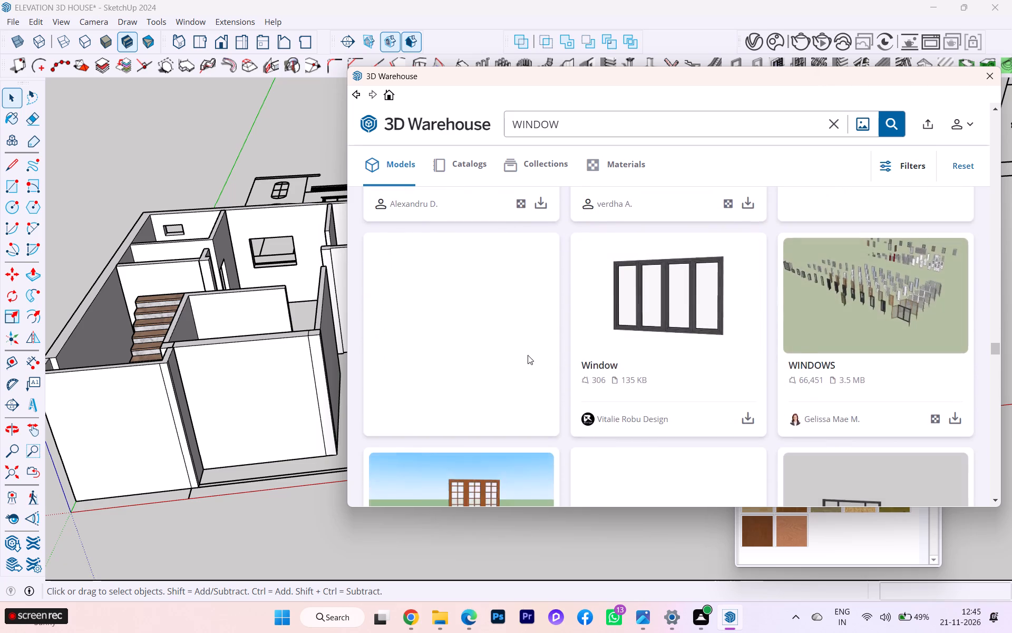
pyautogui.scroll(-3, 588, 361)
pyautogui.scroll(3, 612, 362)
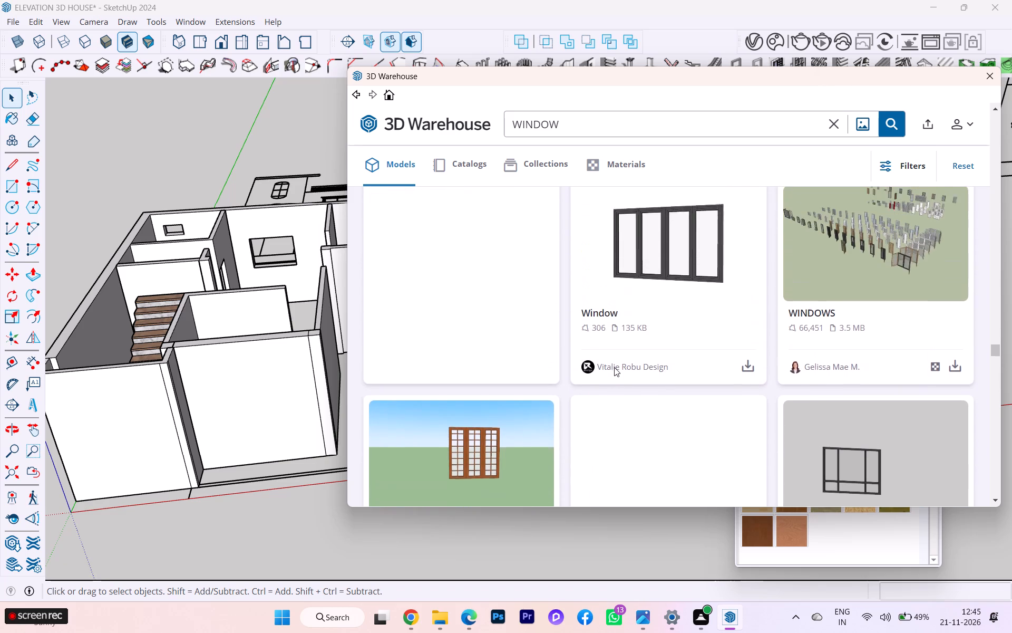
pyautogui.scroll(1, 614, 367)
pyautogui.scroll(-9, 614, 367)
pyautogui.scroll(1, 615, 366)
pyautogui.scroll(-4, 615, 366)
pyautogui.scroll(1, 615, 365)
pyautogui.scroll(-1, 615, 365)
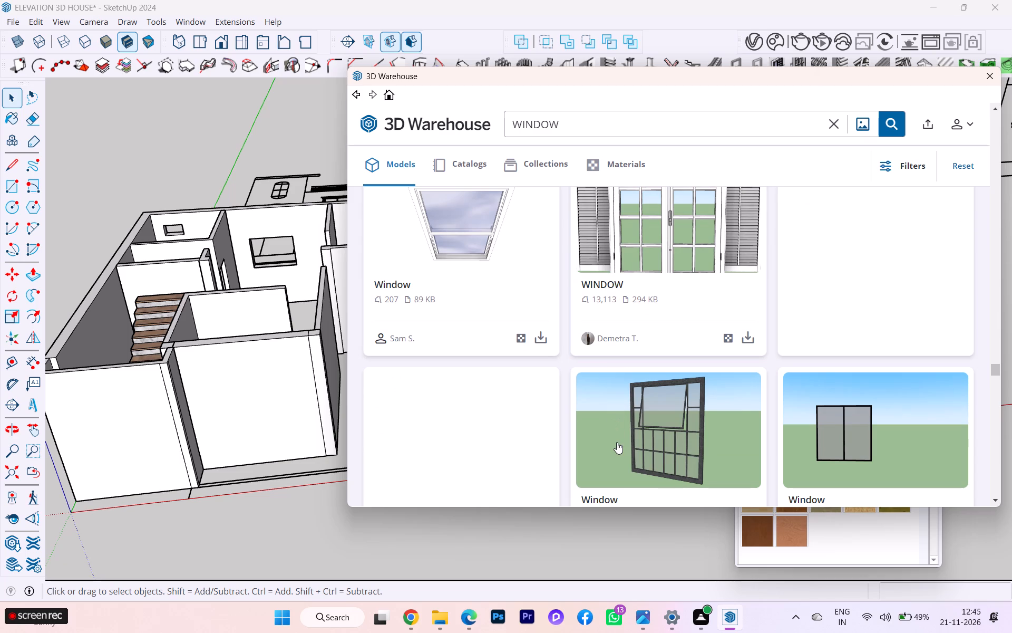
pyautogui.scroll(3, 619, 438)
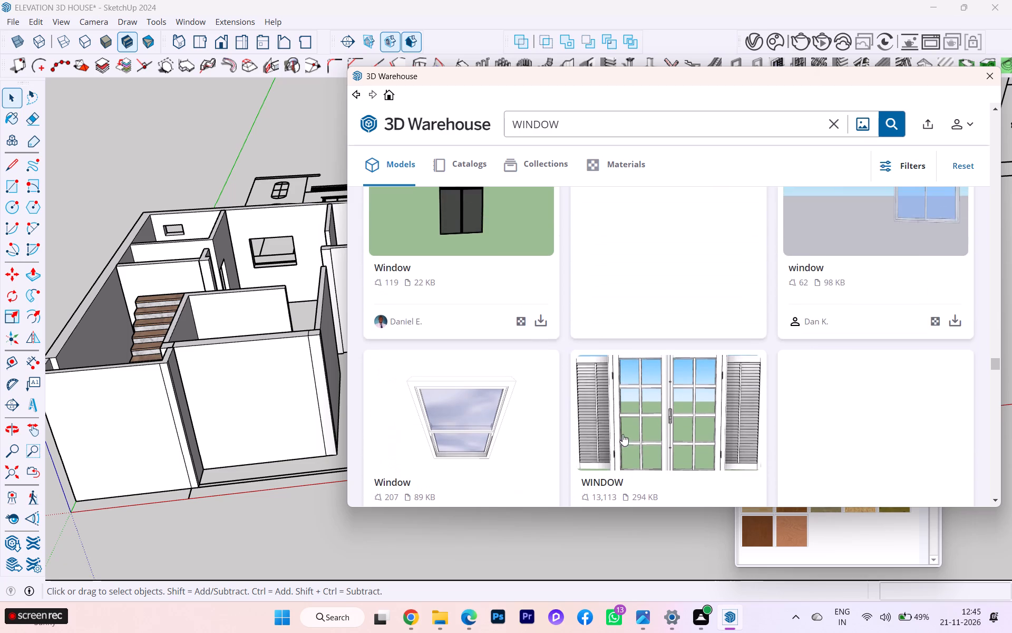
pyautogui.scroll(-3, 637, 432)
pyautogui.scroll(1, 651, 425)
pyautogui.scroll(-2, 651, 425)
pyautogui.scroll(1, 651, 425)
pyautogui.scroll(-2, 651, 425)
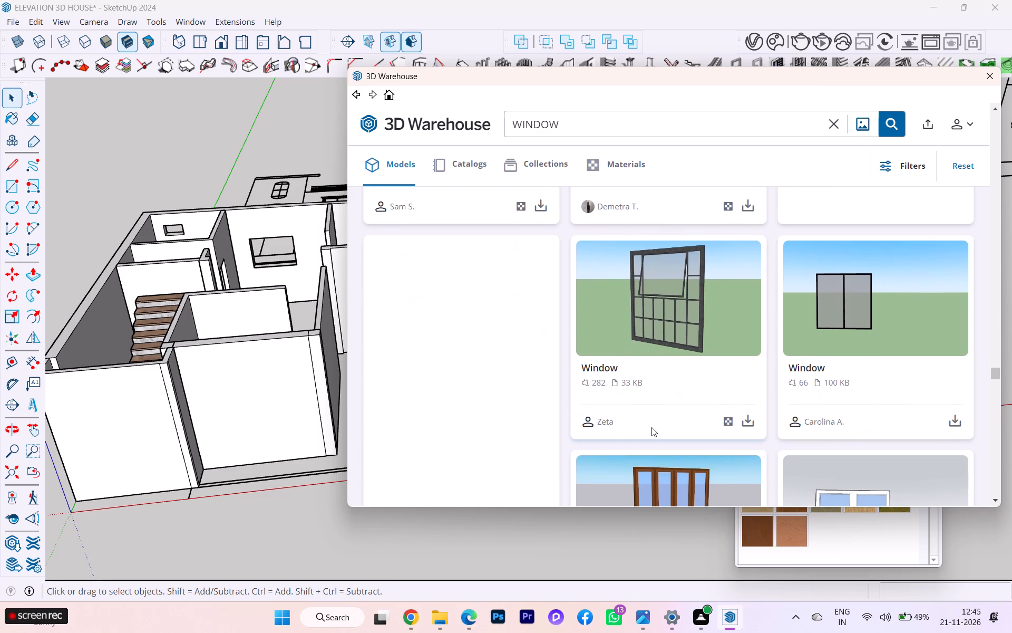
pyautogui.scroll(-2, 651, 430)
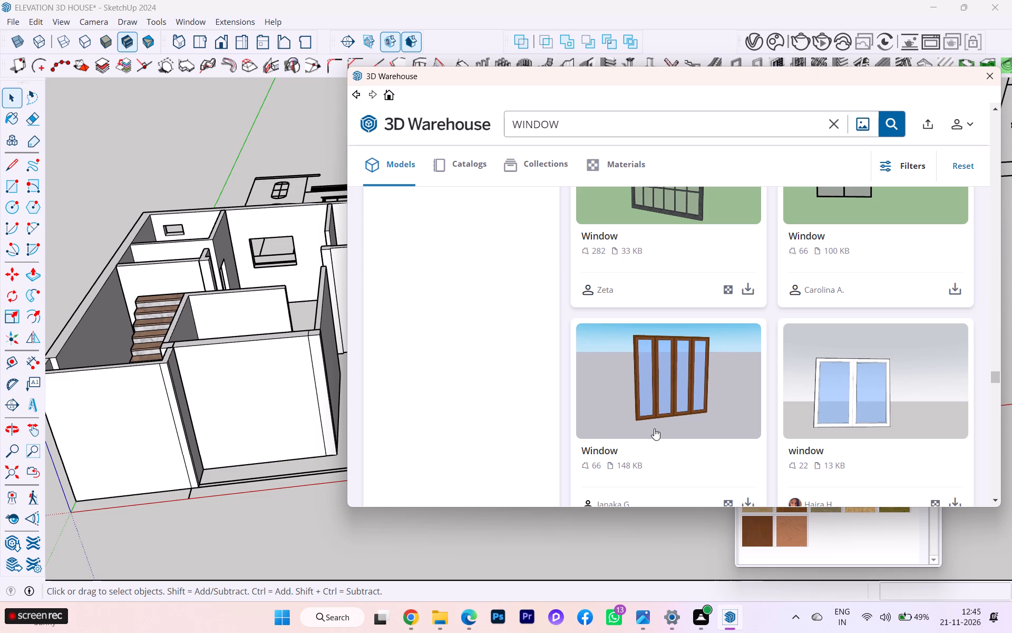
pyautogui.scroll(-1, 655, 425)
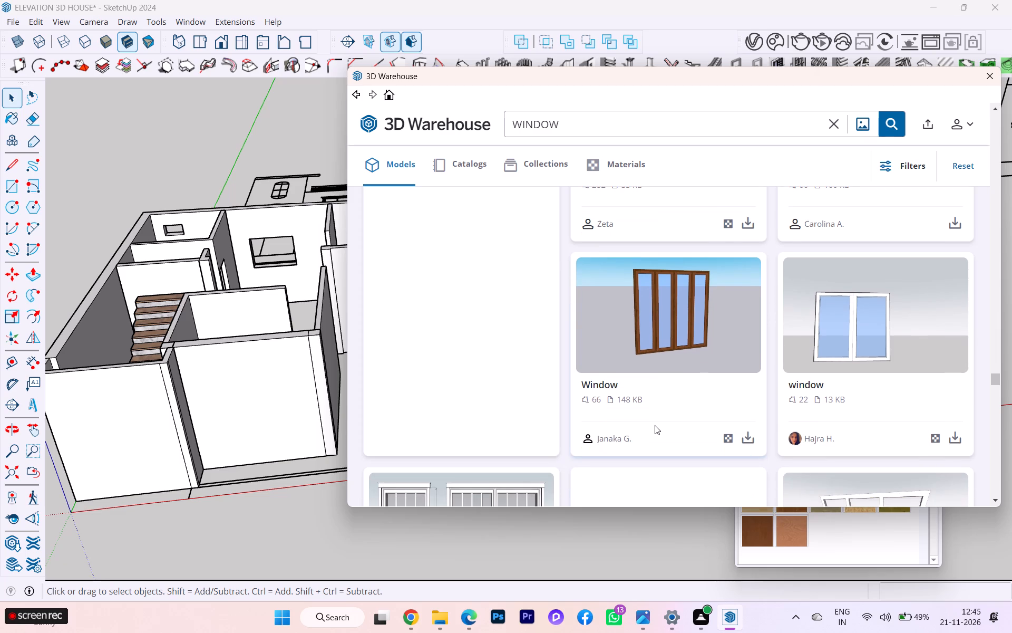
pyautogui.scroll(-5, 655, 423)
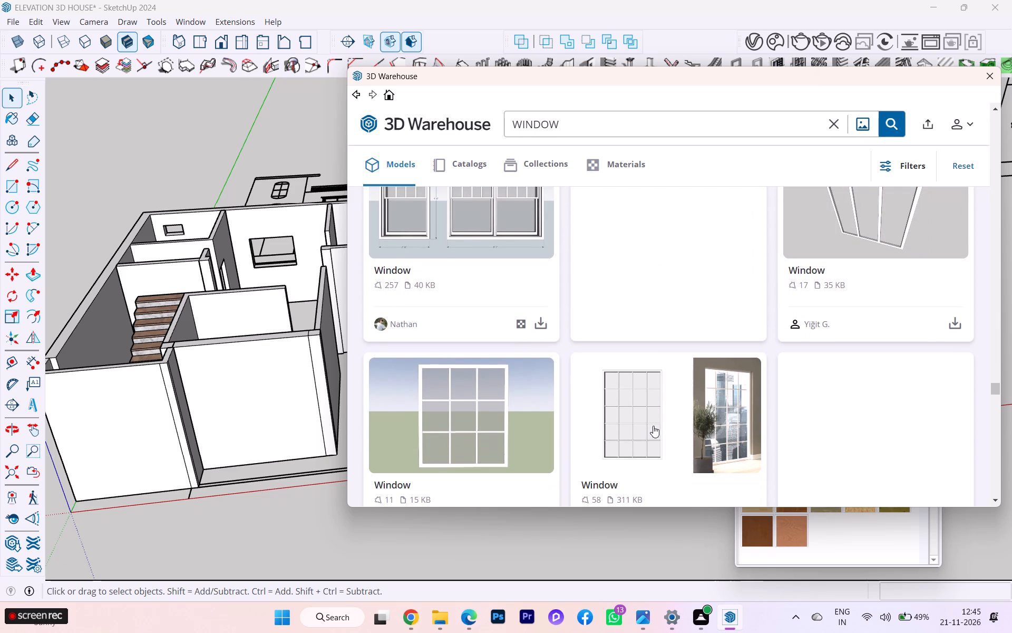
pyautogui.scroll(-4, 548, 424)
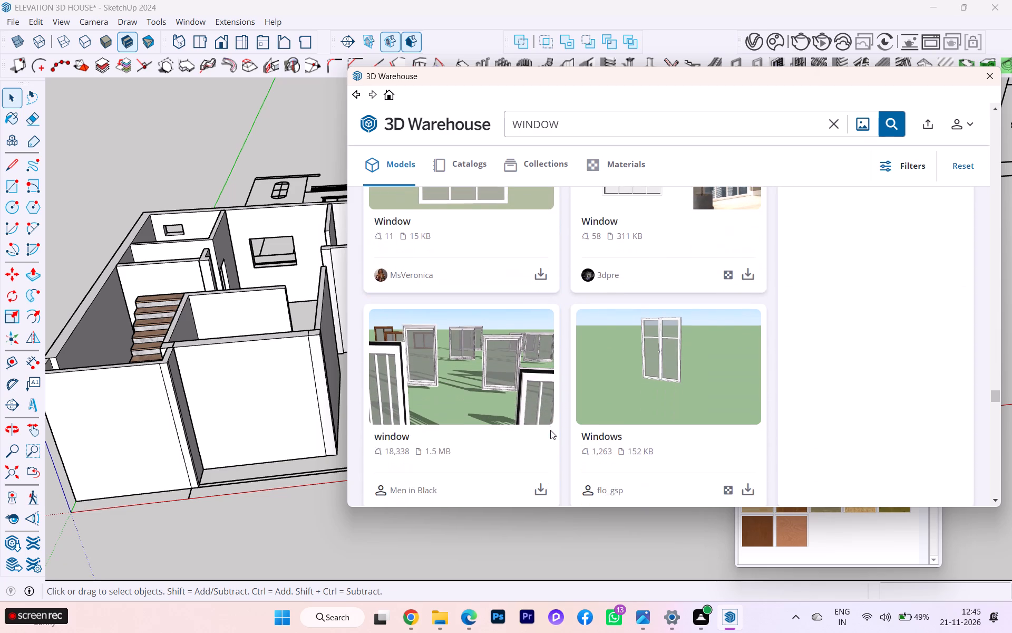
pyautogui.scroll(-3, 550, 430)
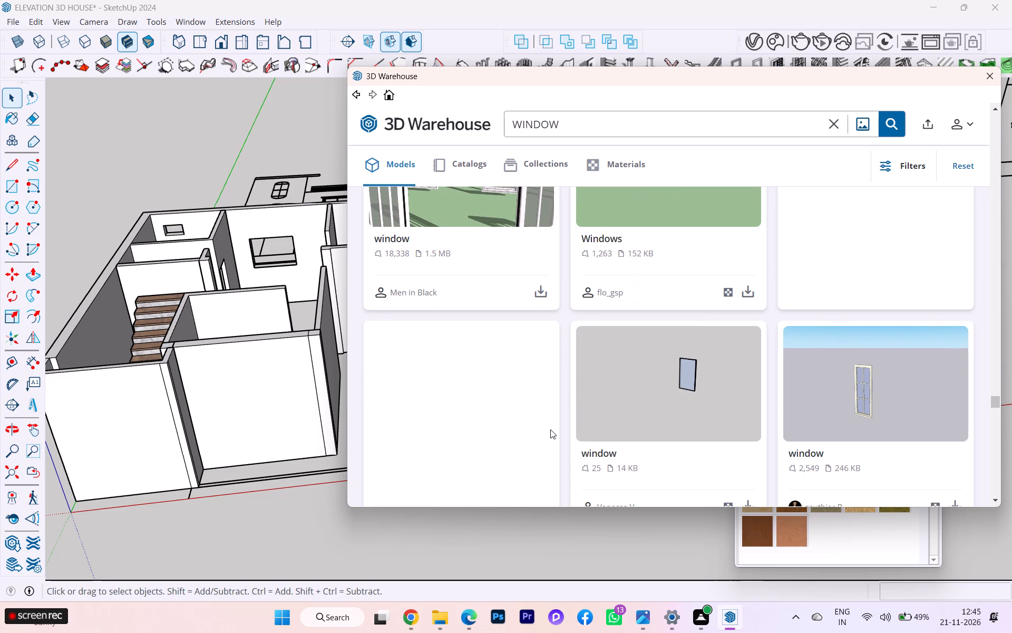
pyautogui.scroll(-3, 550, 429)
pyautogui.scroll(3, 555, 402)
pyautogui.scroll(-1, 555, 399)
pyautogui.scroll(2, 555, 399)
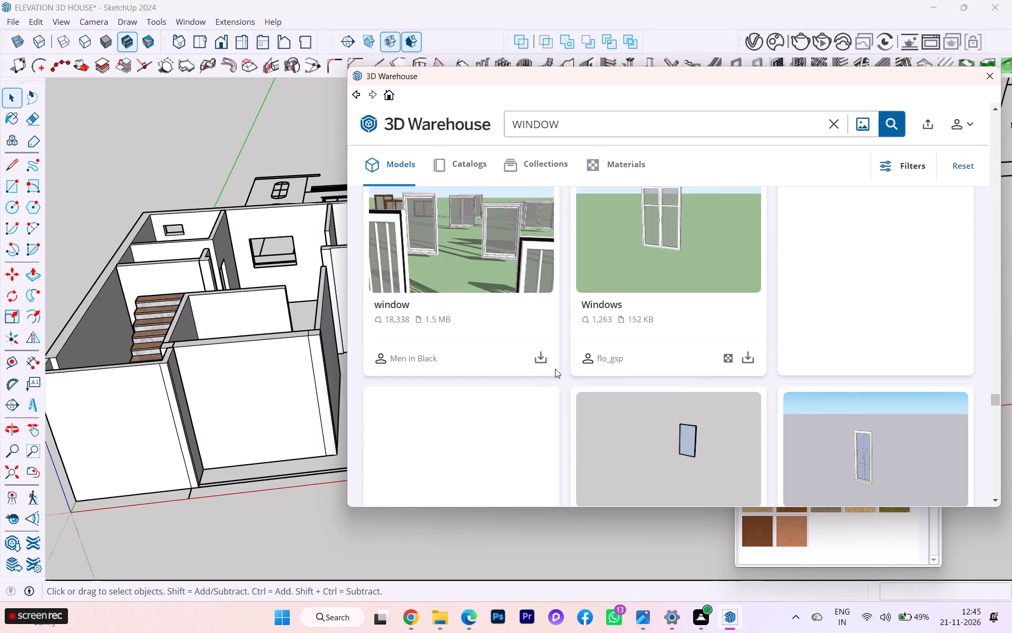
pyautogui.scroll(1, 612, 342)
pyautogui.scroll(-9, 523, 291)
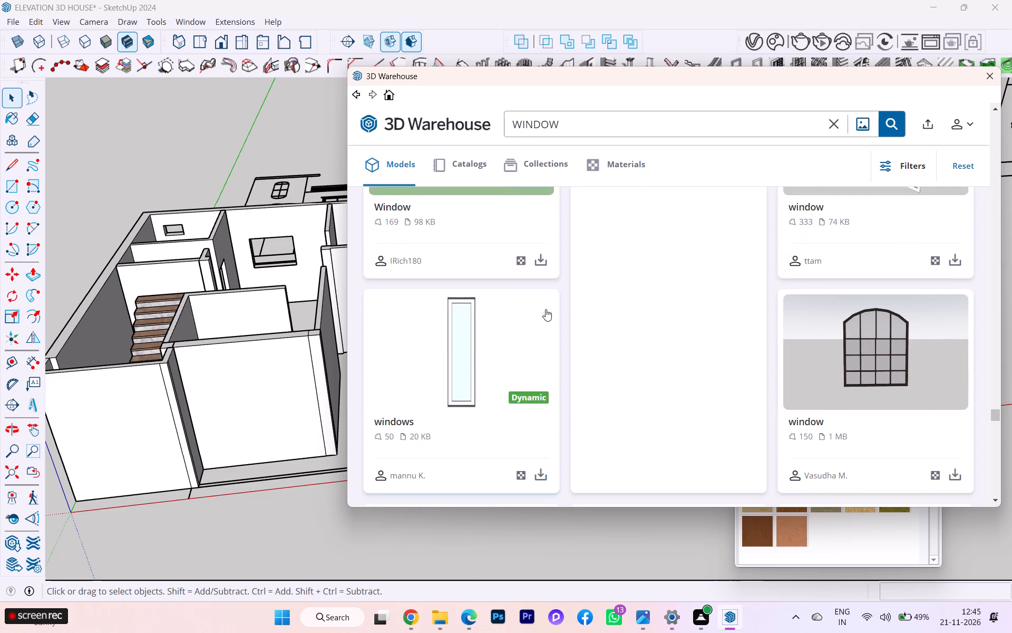
pyautogui.scroll(-4, 546, 309)
pyautogui.scroll(2, 546, 309)
pyautogui.scroll(-7, 546, 309)
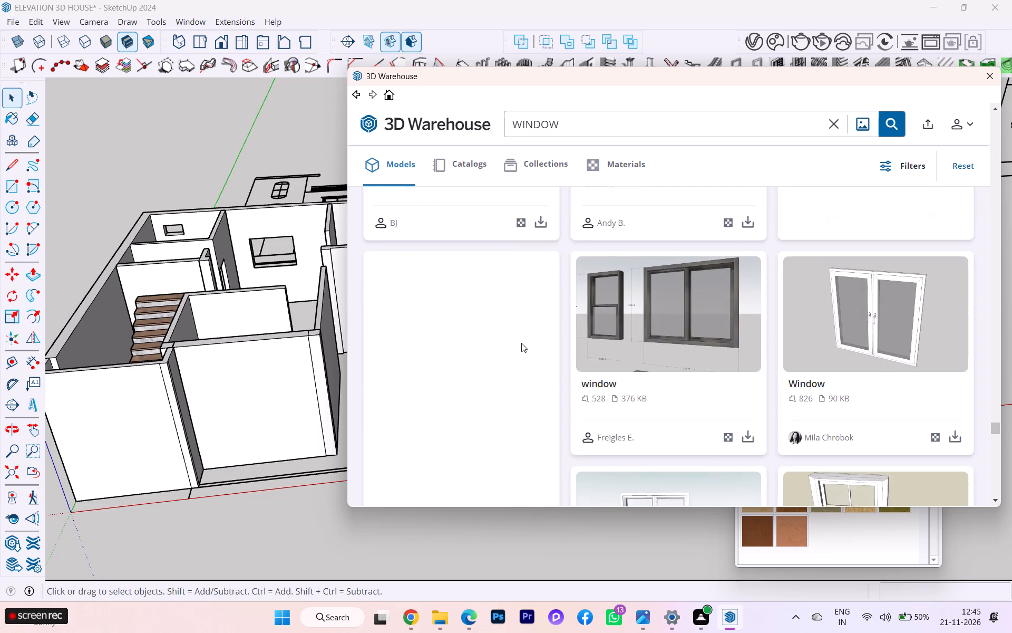
pyautogui.scroll(-11, 523, 402)
pyautogui.scroll(-4, 585, 397)
pyautogui.scroll(-2, 669, 352)
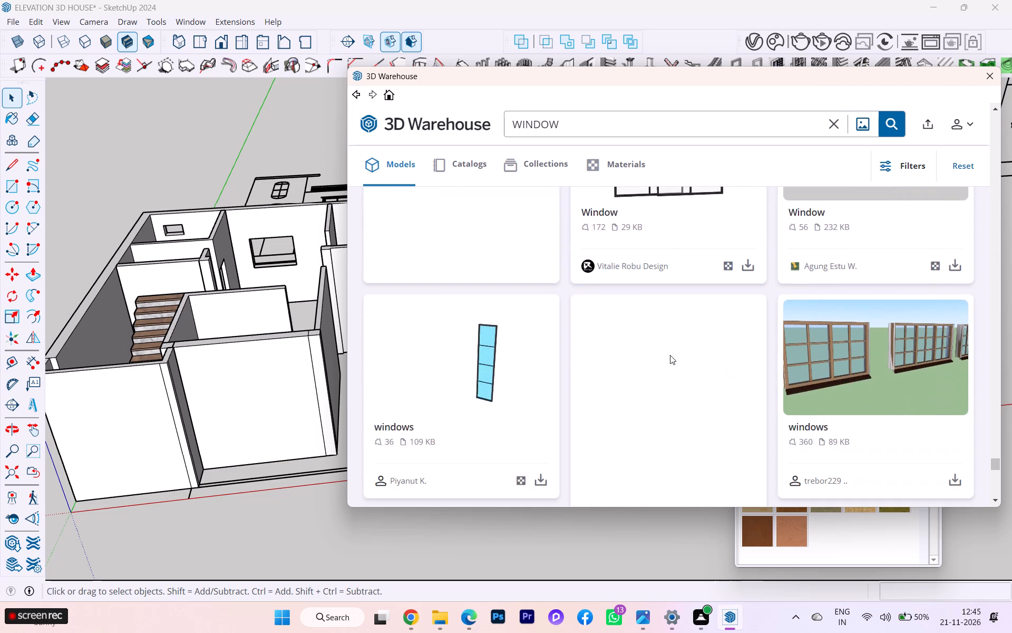
pyautogui.scroll(-3, 670, 355)
pyautogui.scroll(-6, 556, 360)
pyautogui.scroll(3, 623, 367)
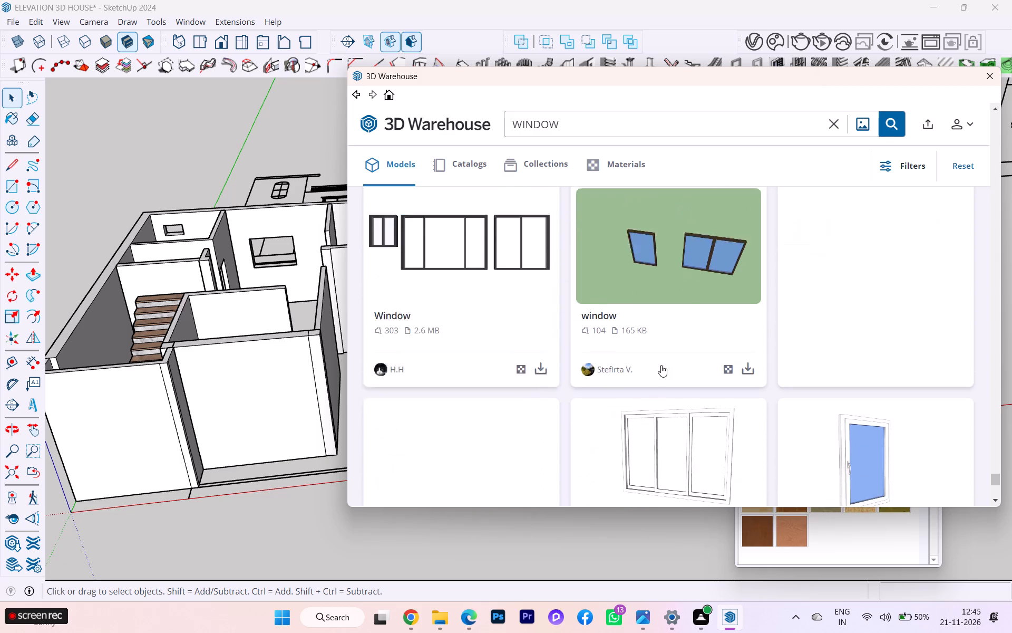
pyautogui.scroll(1, 661, 365)
pyautogui.scroll(5, 739, 343)
pyautogui.scroll(8, 908, 392)
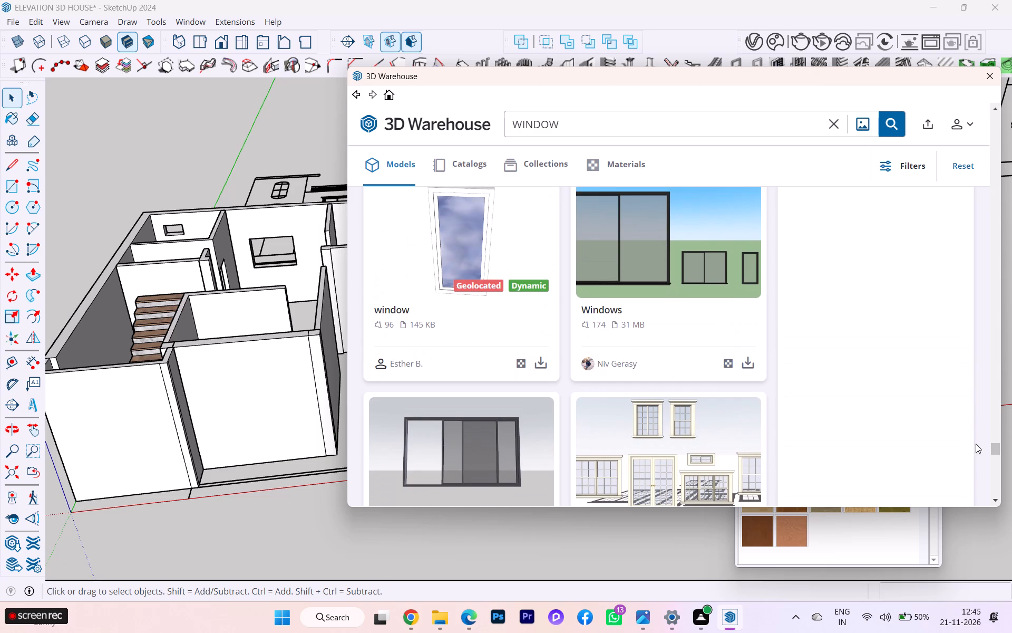
# Browse back through the "WINDOW" results to the start of the list, comparing frame styles and pane layouts.
pyautogui.moveTo(997, 452); pyautogui.dragTo(997, 373)
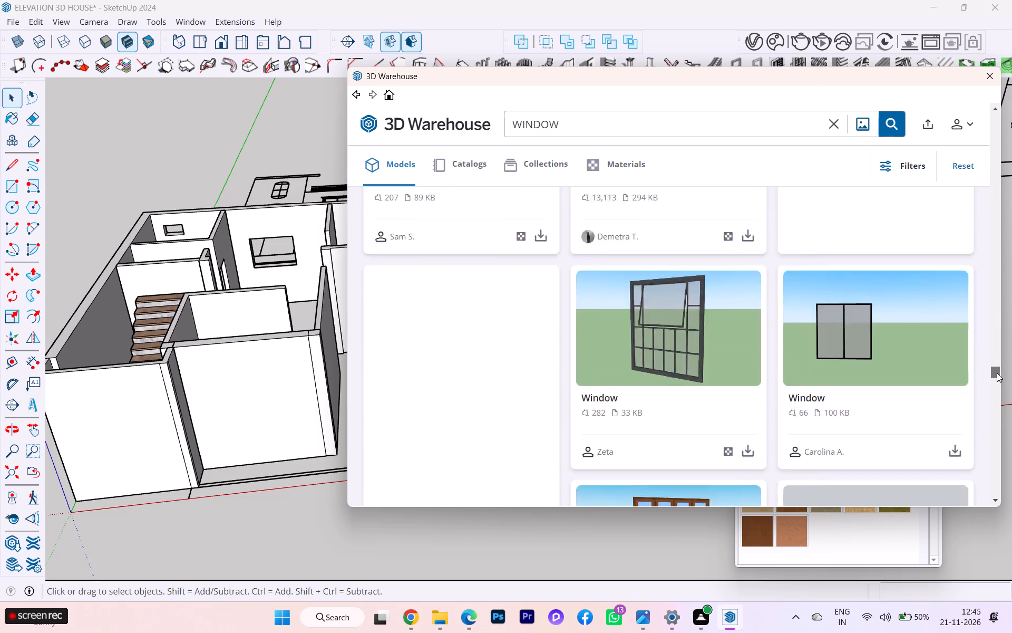
pyautogui.moveTo(997, 373); pyautogui.dragTo(969, 286)
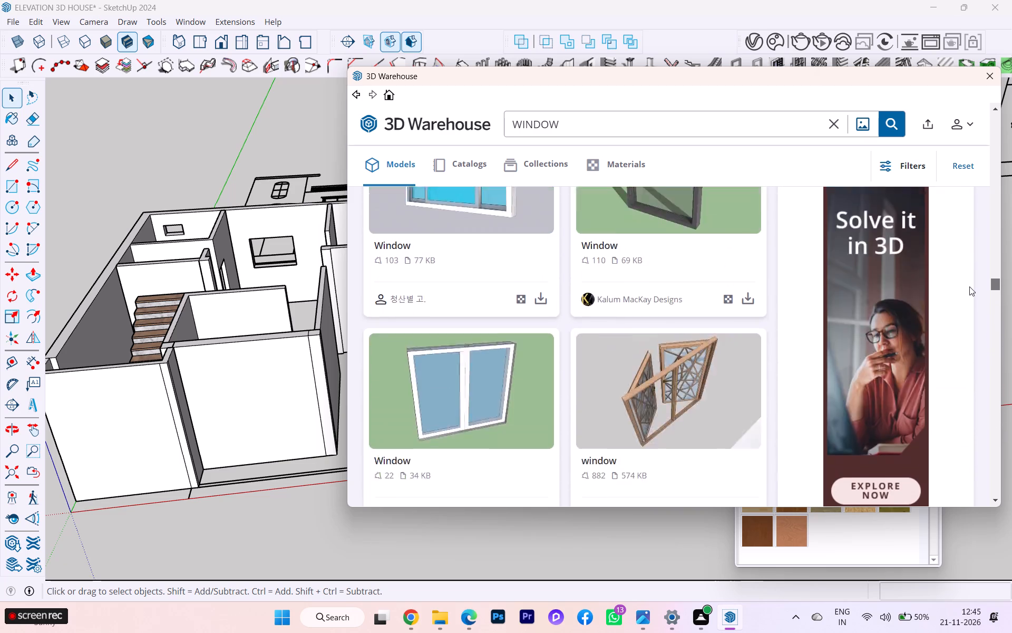
pyautogui.moveTo(969, 286); pyautogui.dragTo(962, 253)
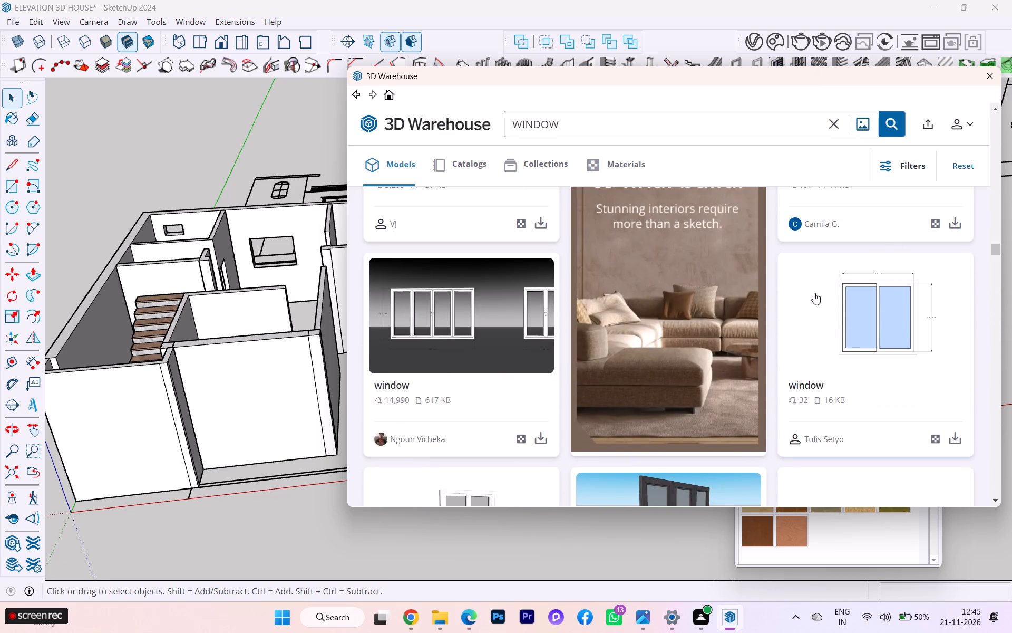
pyautogui.scroll(3, 718, 310)
pyautogui.scroll(10, 720, 260)
pyautogui.scroll(-2, 708, 287)
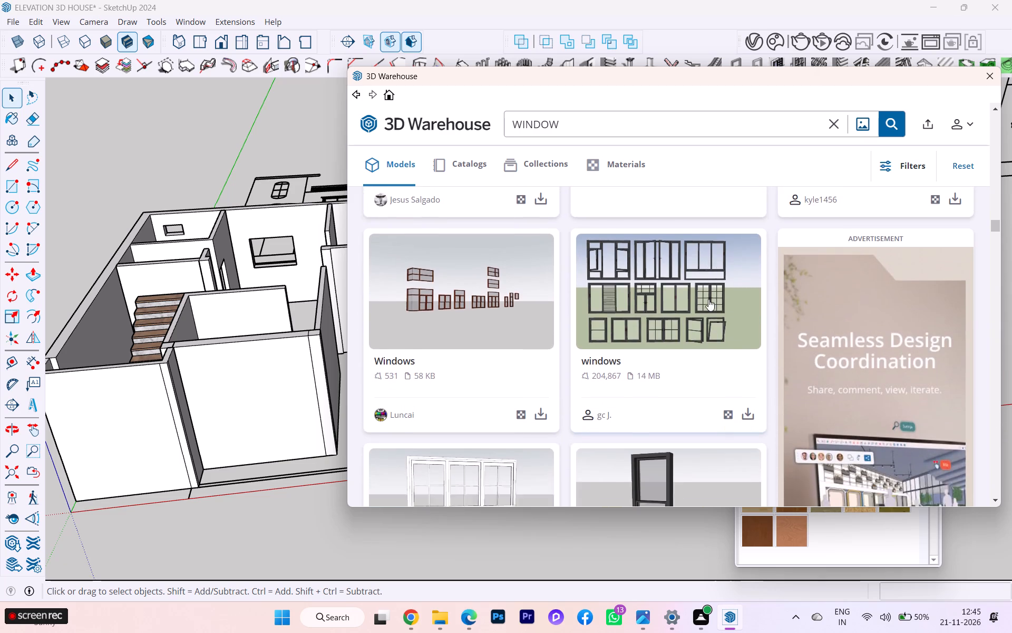
pyautogui.scroll(-1, 708, 299)
pyautogui.scroll(1, 709, 303)
pyautogui.scroll(-2, 710, 301)
pyautogui.scroll(1, 720, 304)
pyautogui.scroll(-1, 721, 304)
pyautogui.scroll(3, 721, 304)
pyautogui.scroll(-1, 722, 311)
pyautogui.scroll(2, 722, 311)
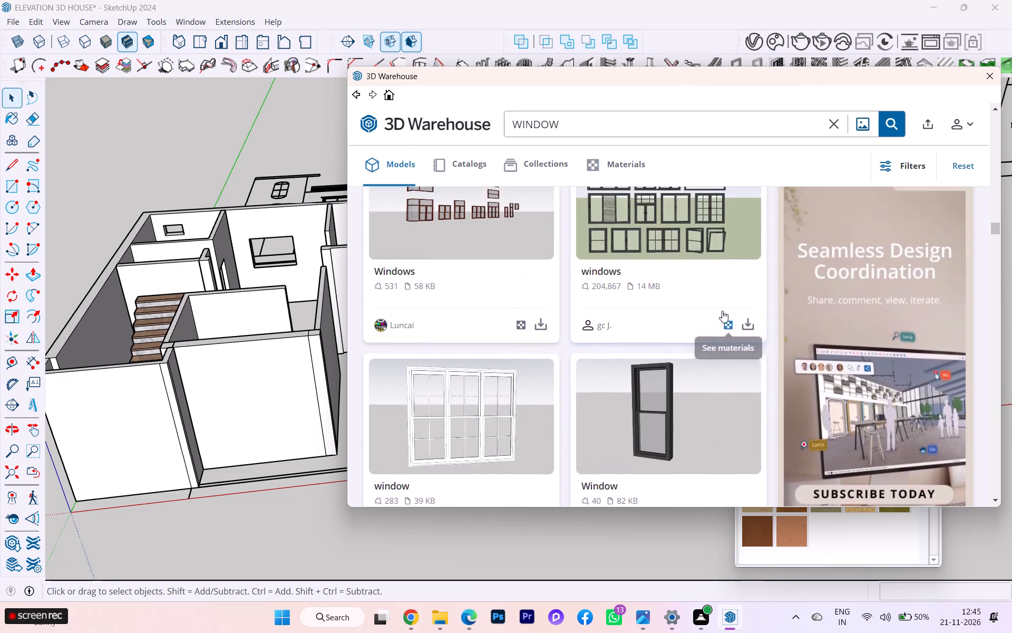
pyautogui.scroll(2, 722, 311)
pyautogui.scroll(-1, 702, 280)
pyautogui.scroll(8, 702, 280)
pyautogui.scroll(4, 608, 265)
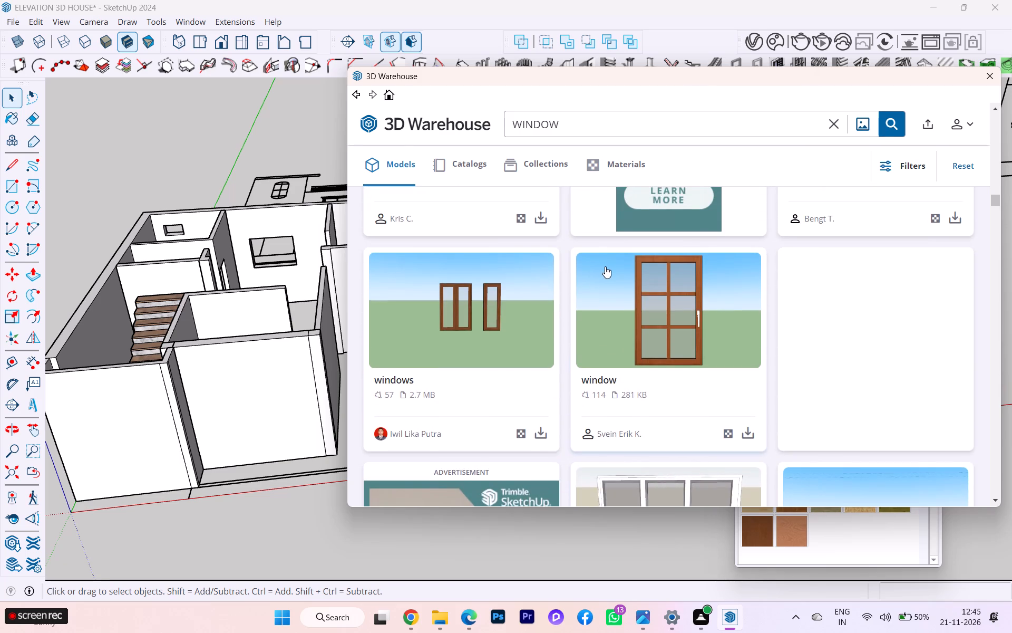
pyautogui.scroll(2, 605, 267)
pyautogui.scroll(-2, 605, 267)
pyautogui.scroll(2, 605, 267)
pyautogui.scroll(11, 682, 262)
pyautogui.scroll(-2, 696, 266)
pyautogui.scroll(6, 696, 266)
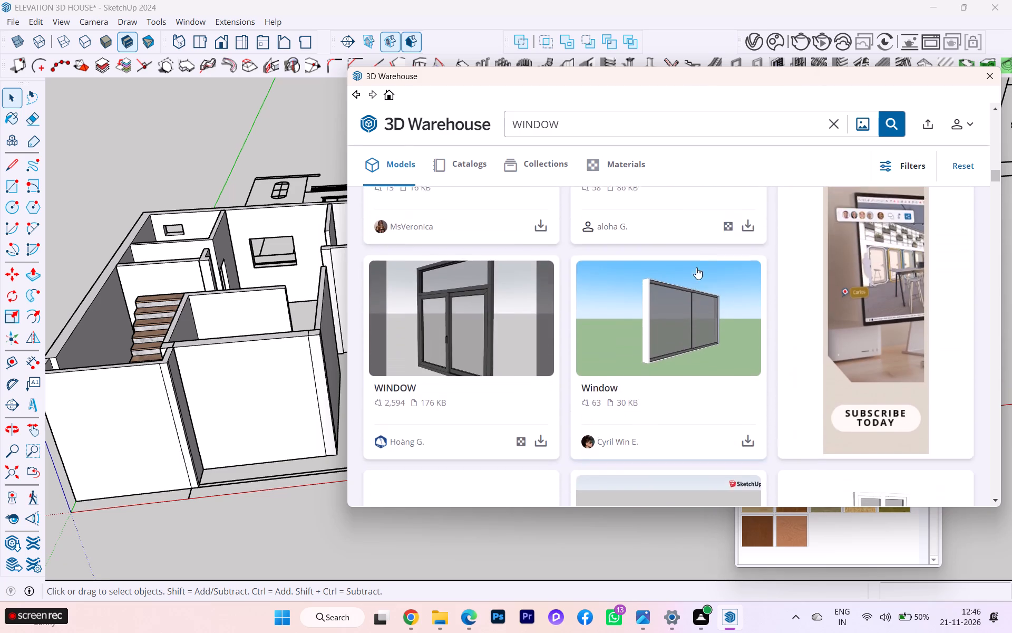
pyautogui.scroll(2, 696, 267)
pyautogui.scroll(-1, 696, 267)
pyautogui.scroll(8, 696, 267)
pyautogui.scroll(-3, 688, 267)
pyautogui.scroll(2, 688, 273)
pyautogui.scroll(-1, 688, 273)
pyautogui.scroll(3, 688, 273)
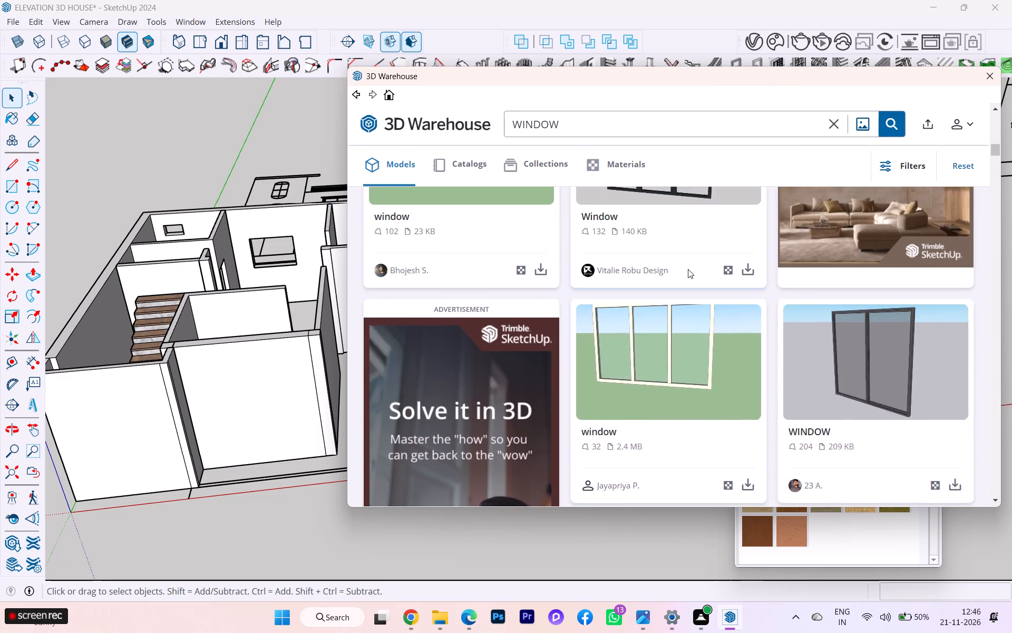
pyautogui.scroll(7, 686, 261)
pyautogui.scroll(-1, 679, 256)
pyautogui.scroll(9, 679, 256)
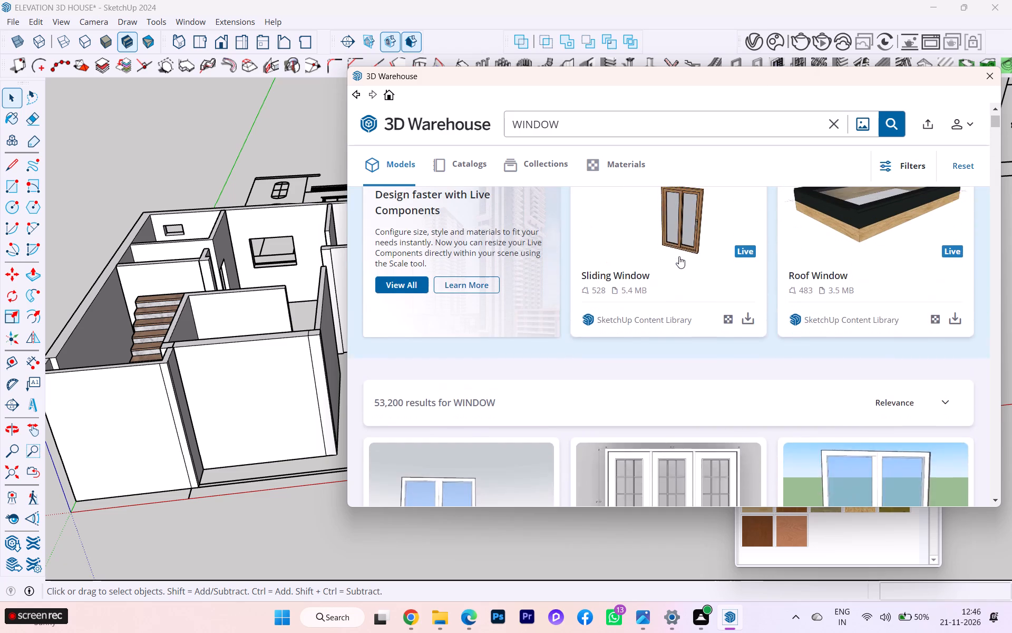
pyautogui.scroll(7, 679, 256)
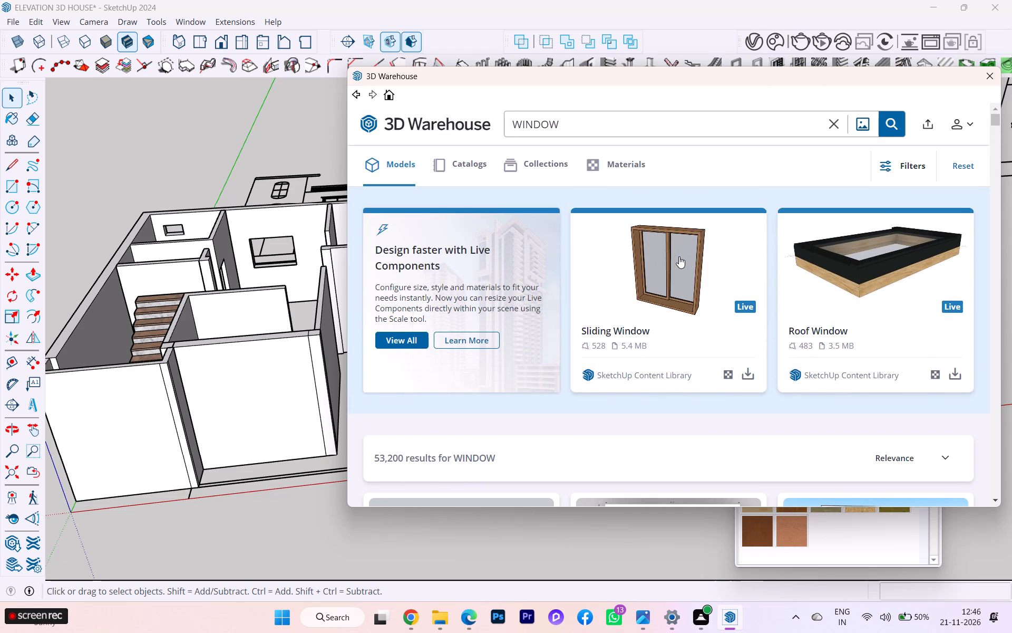
# Review the first rows of "WINDOW" results again for a simple two-pane model suited to the house's rear openings.
pyautogui.scroll(-9, 680, 261)
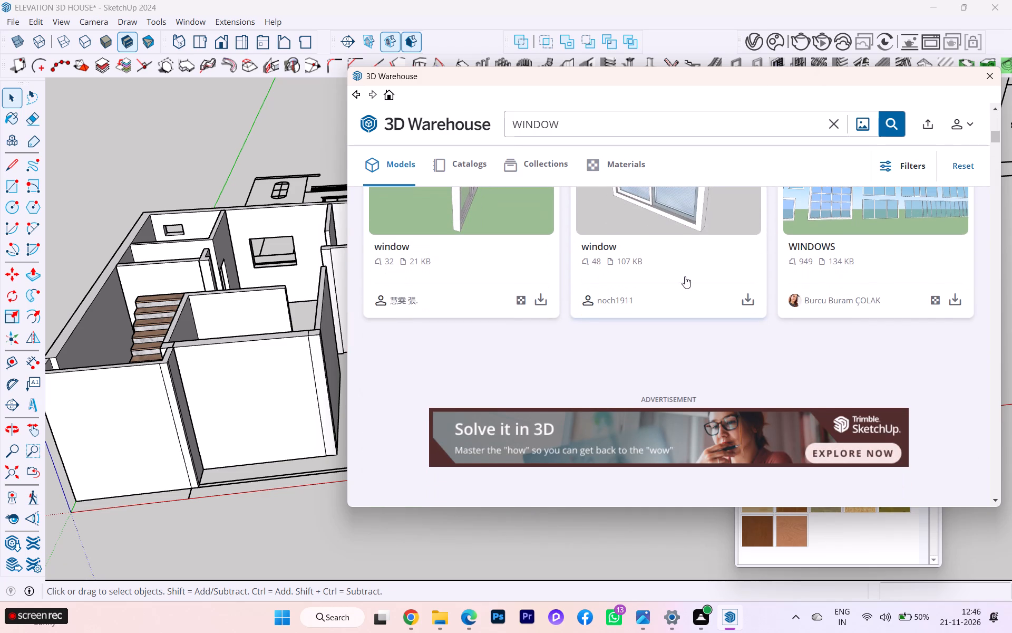
pyautogui.scroll(-8, 685, 280)
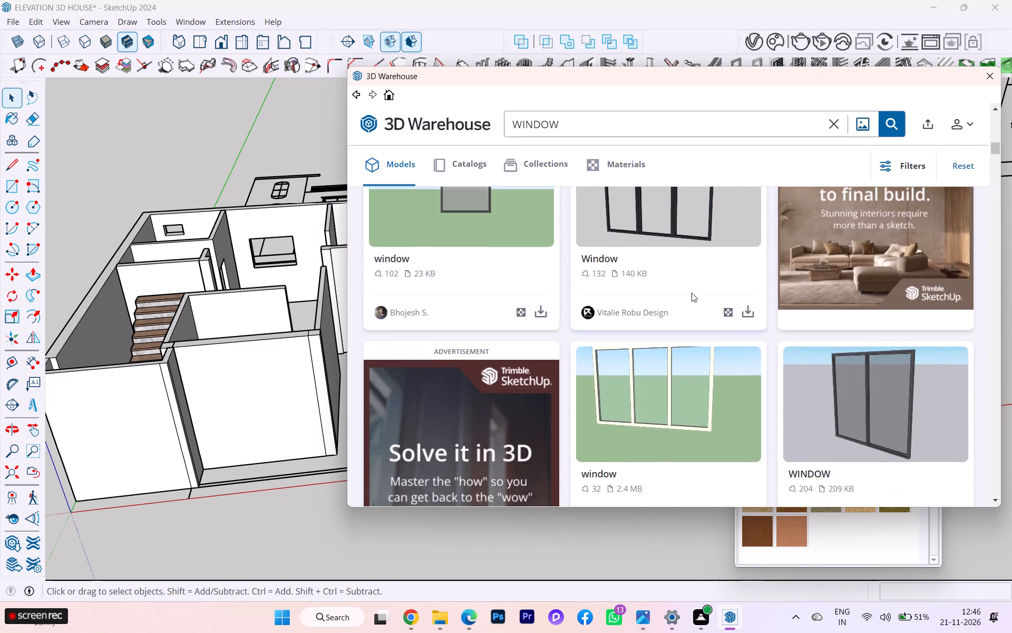
pyautogui.scroll(-5, 692, 293)
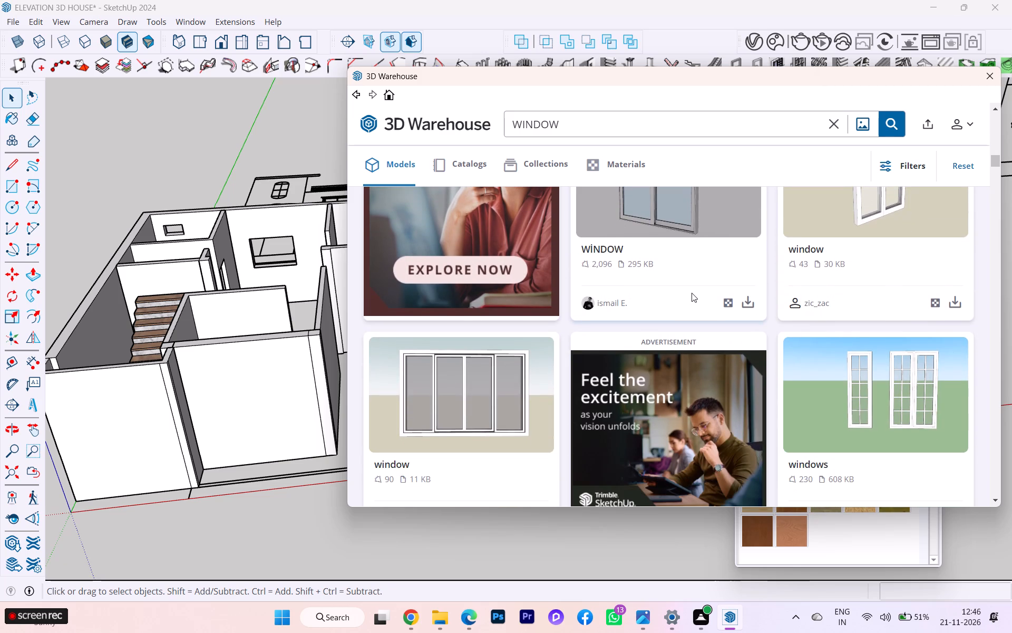
pyautogui.scroll(3, 655, 275)
pyautogui.scroll(-3, 655, 275)
# Load the grey-framed, two-pane 295 KB "WİNDOW" model directly into the house model.
pyautogui.scroll(1, 731, 302)
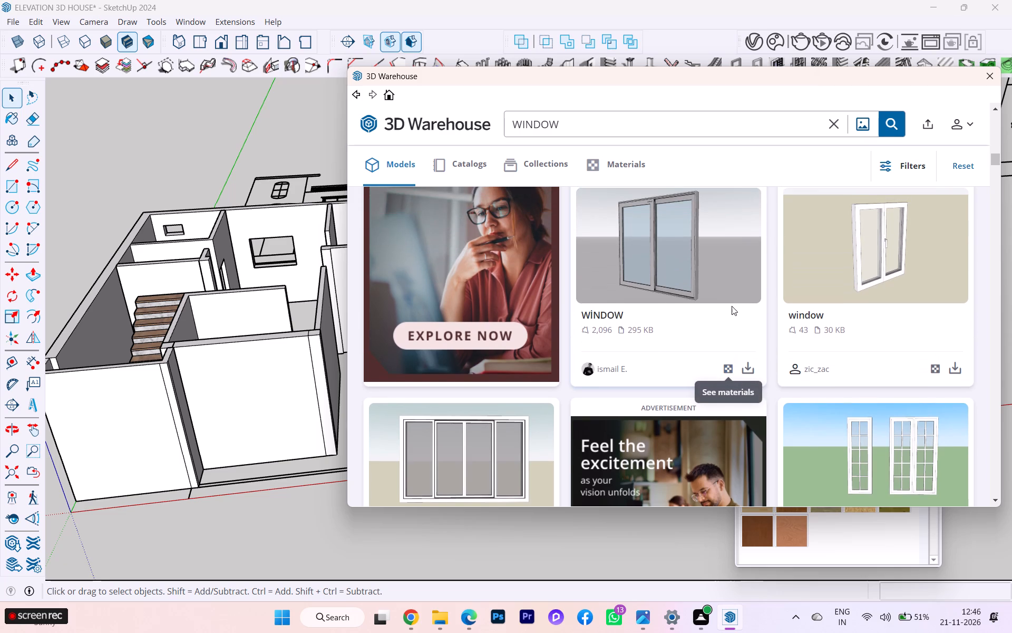
pyautogui.click(751, 369)
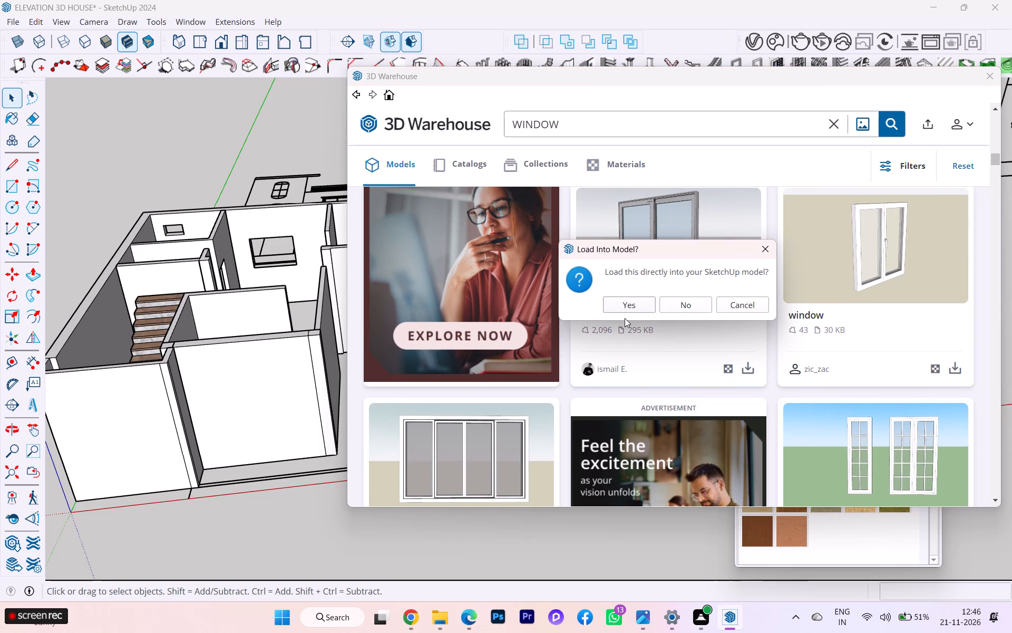
pyautogui.click(624, 308)
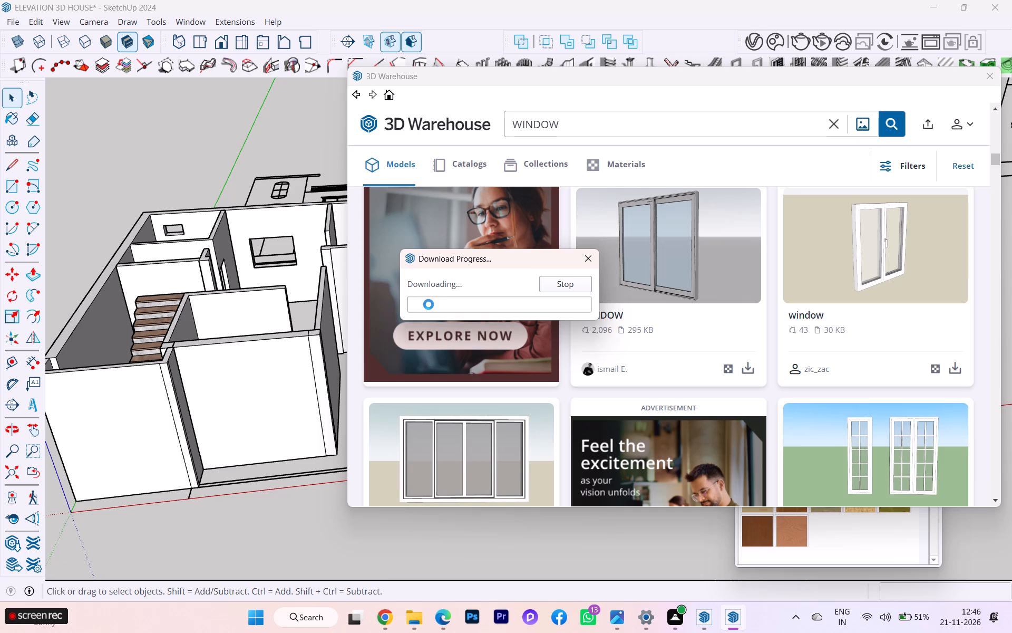
# Place the loaded window with its lower corner on the lower corner of the middle rear room's window opening.
pyautogui.scroll(3, 456, 302)
pyautogui.scroll(-1, 456, 302)
pyautogui.scroll(1, 456, 302)
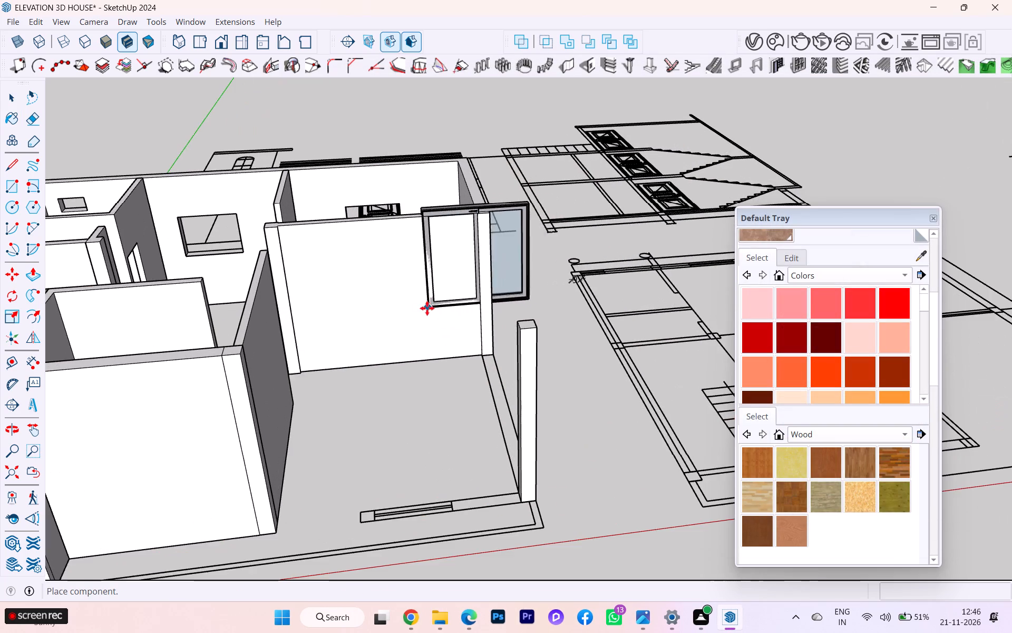
pyautogui.scroll(-2, 428, 311)
pyautogui.scroll(1, 429, 311)
pyautogui.scroll(-3, 430, 311)
pyautogui.scroll(1, 518, 318)
pyautogui.moveTo(519, 318); pyautogui.dragTo(573, 326, button='middle')
pyautogui.scroll(5, 120, 285)
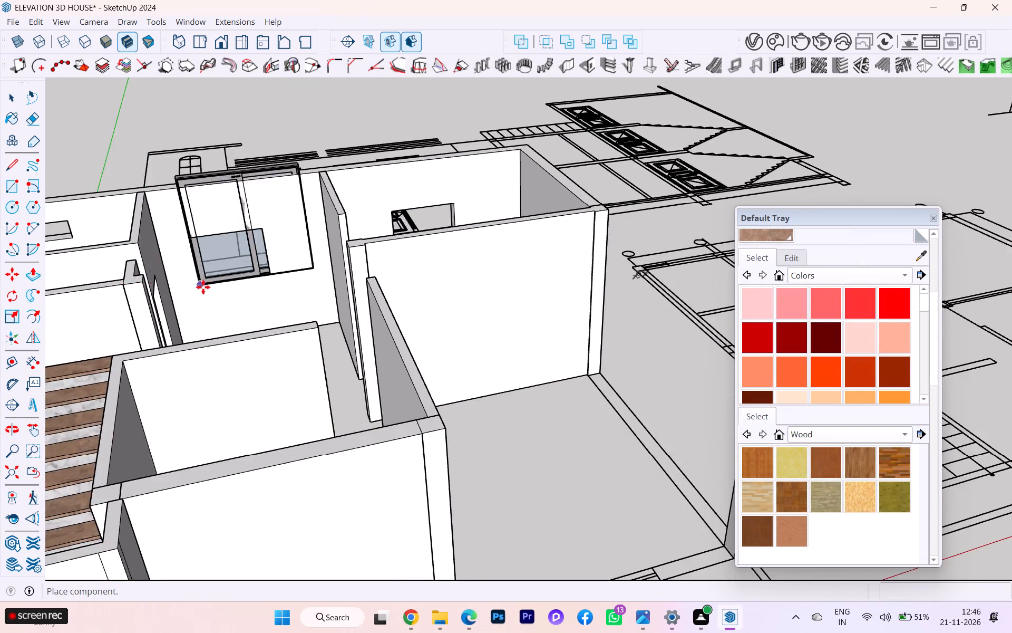
pyautogui.scroll(1, 203, 287)
pyautogui.scroll(-1, 205, 286)
pyautogui.scroll(12, 206, 285)
pyautogui.click(183, 294)
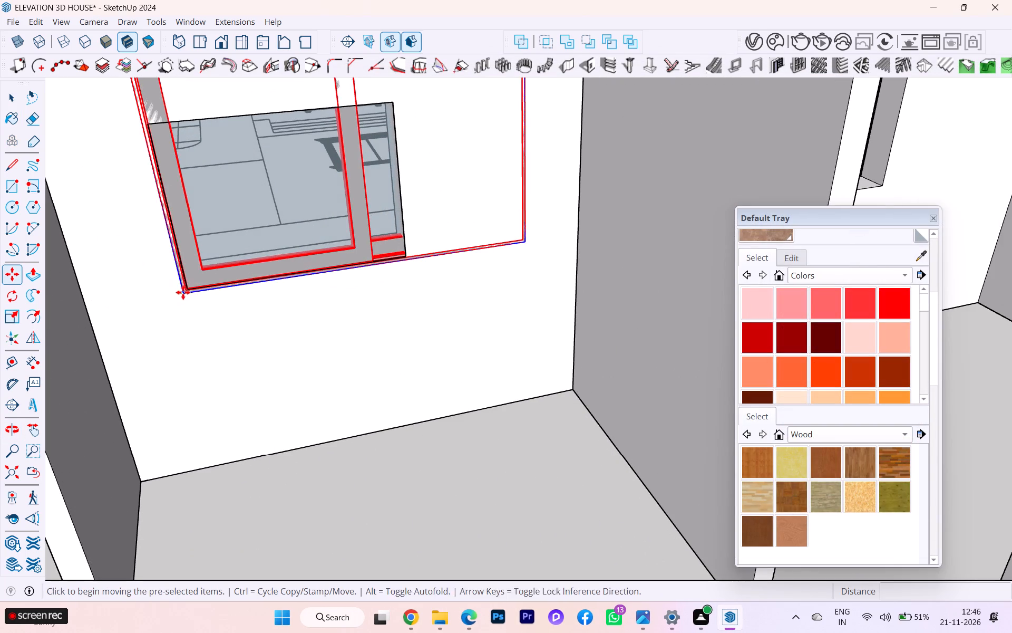
# Scale the placed window diagonally to about 0.62 red and 0.47 blue so it fits the wall opening.
pyautogui.scroll(3, 205, 275)
pyautogui.scroll(-1, 205, 275)
pyautogui.scroll(1, 205, 275)
pyautogui.scroll(-9, 205, 275)
pyautogui.scroll(1, 260, 350)
pyautogui.scroll(-2, 260, 350)
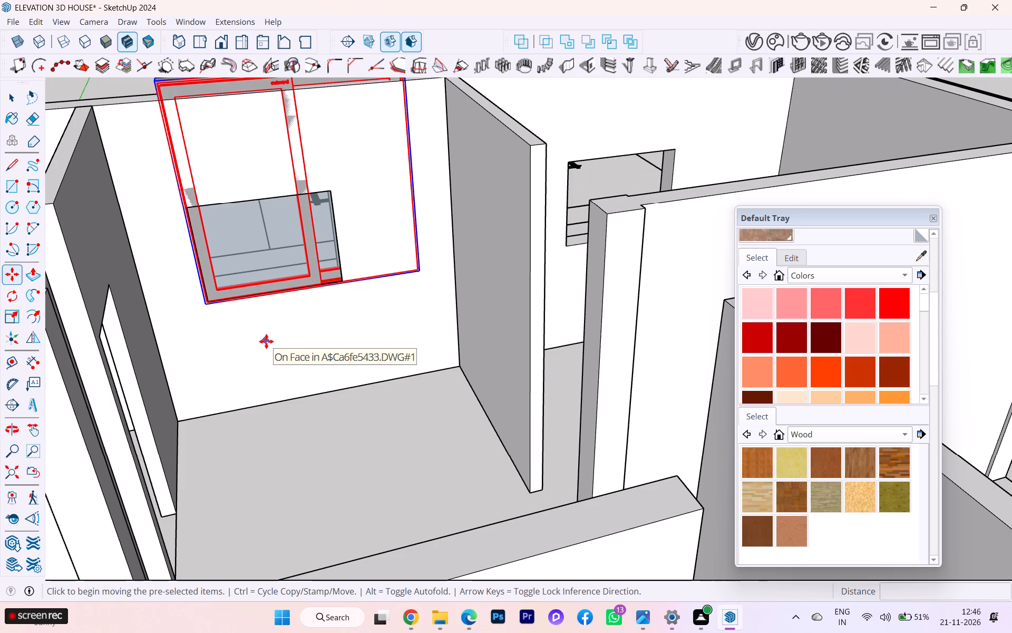
pyautogui.press('s')
pyautogui.scroll(-2, 228, 91)
pyautogui.scroll(2, 220, 99)
pyautogui.scroll(-4, 217, 103)
pyautogui.scroll(-1, 337, 72)
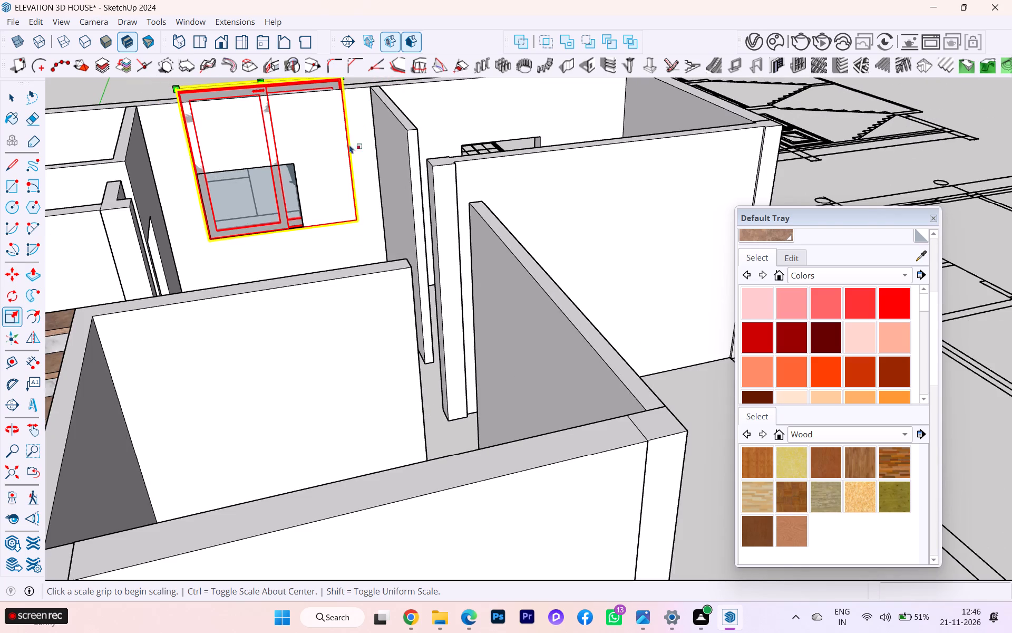
pyautogui.scroll(-4, 344, 164)
pyautogui.scroll(2, 338, 108)
pyautogui.scroll(-4, 346, 109)
pyautogui.scroll(3, 348, 110)
pyautogui.scroll(-1, 352, 99)
pyautogui.scroll(3, 352, 99)
pyautogui.click(338, 107)
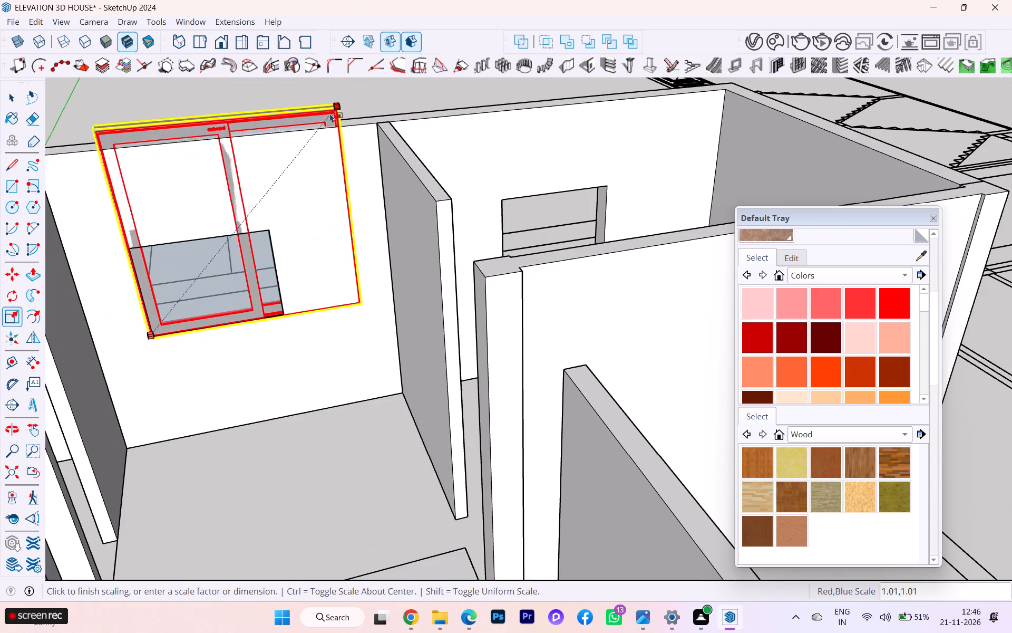
pyautogui.scroll(3, 266, 234)
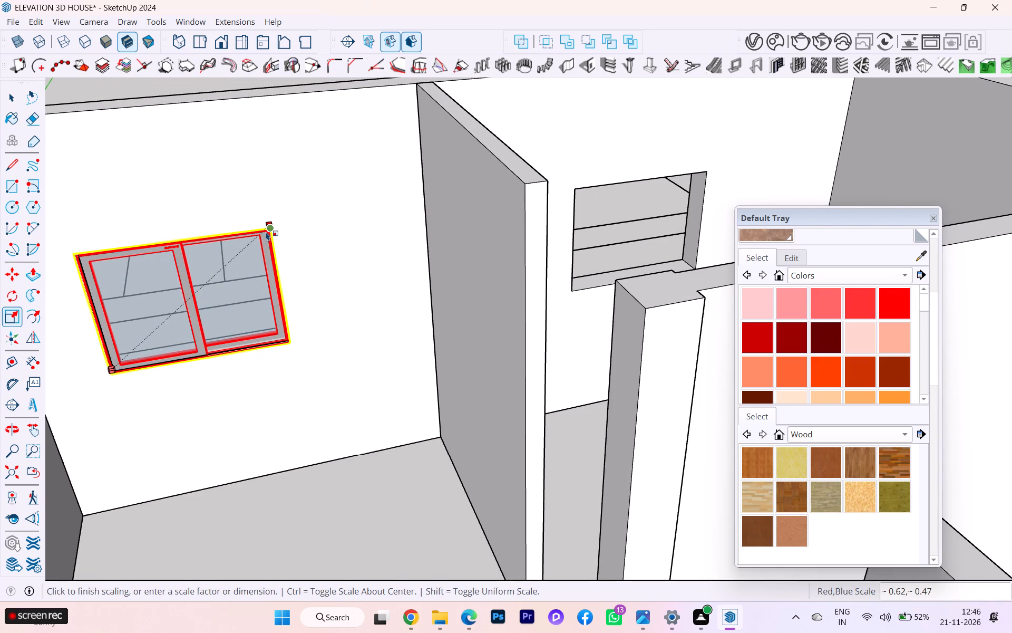
pyautogui.click(266, 232)
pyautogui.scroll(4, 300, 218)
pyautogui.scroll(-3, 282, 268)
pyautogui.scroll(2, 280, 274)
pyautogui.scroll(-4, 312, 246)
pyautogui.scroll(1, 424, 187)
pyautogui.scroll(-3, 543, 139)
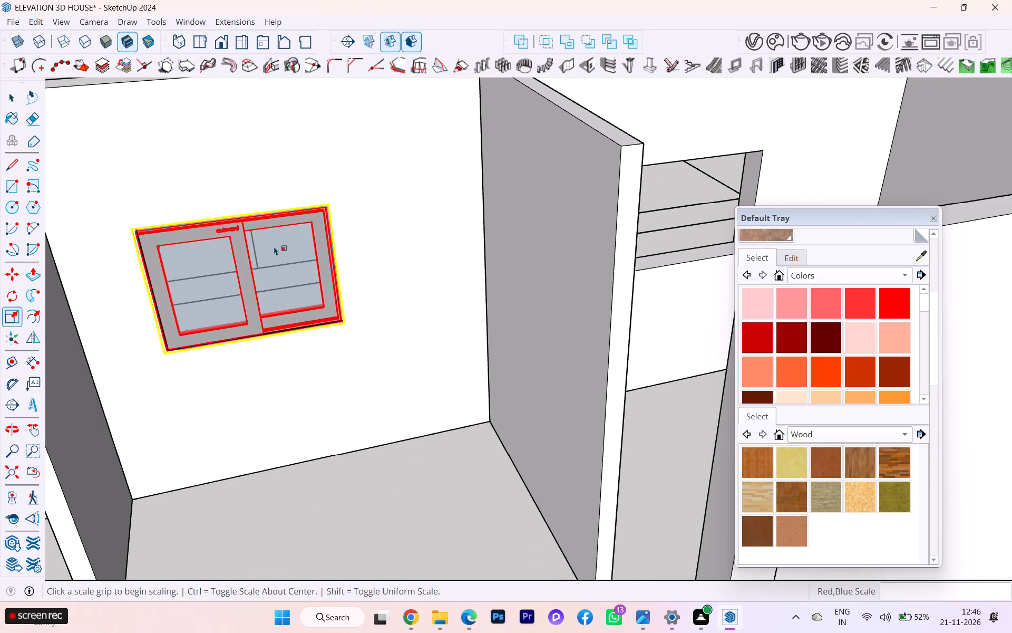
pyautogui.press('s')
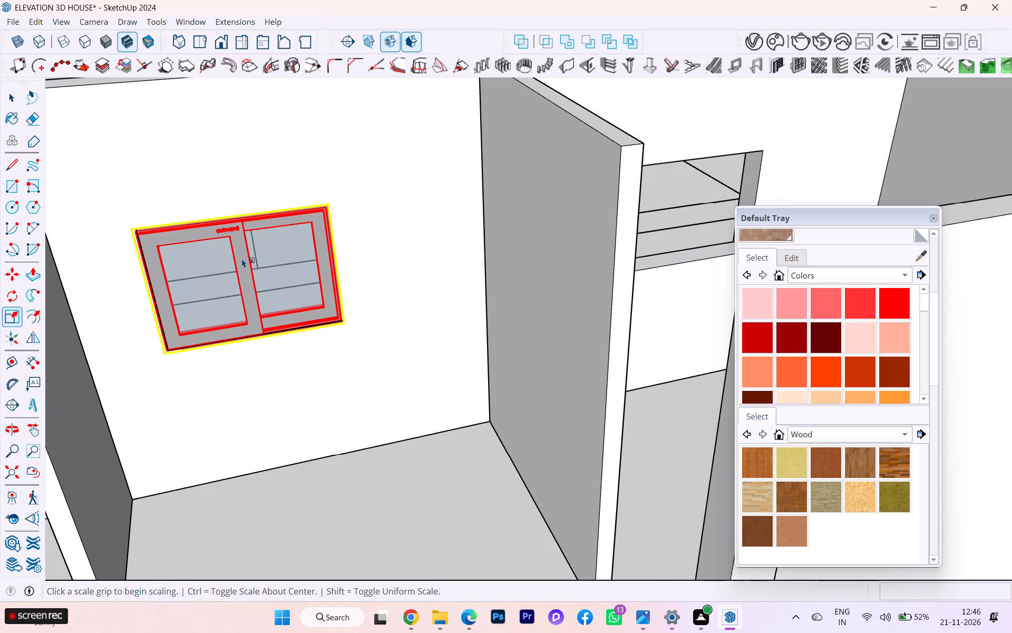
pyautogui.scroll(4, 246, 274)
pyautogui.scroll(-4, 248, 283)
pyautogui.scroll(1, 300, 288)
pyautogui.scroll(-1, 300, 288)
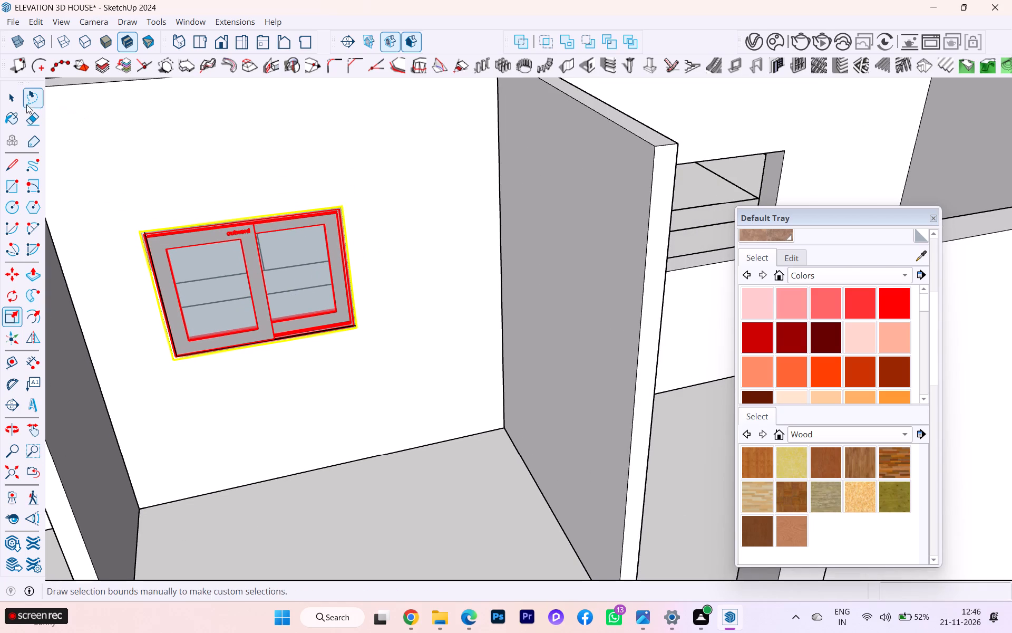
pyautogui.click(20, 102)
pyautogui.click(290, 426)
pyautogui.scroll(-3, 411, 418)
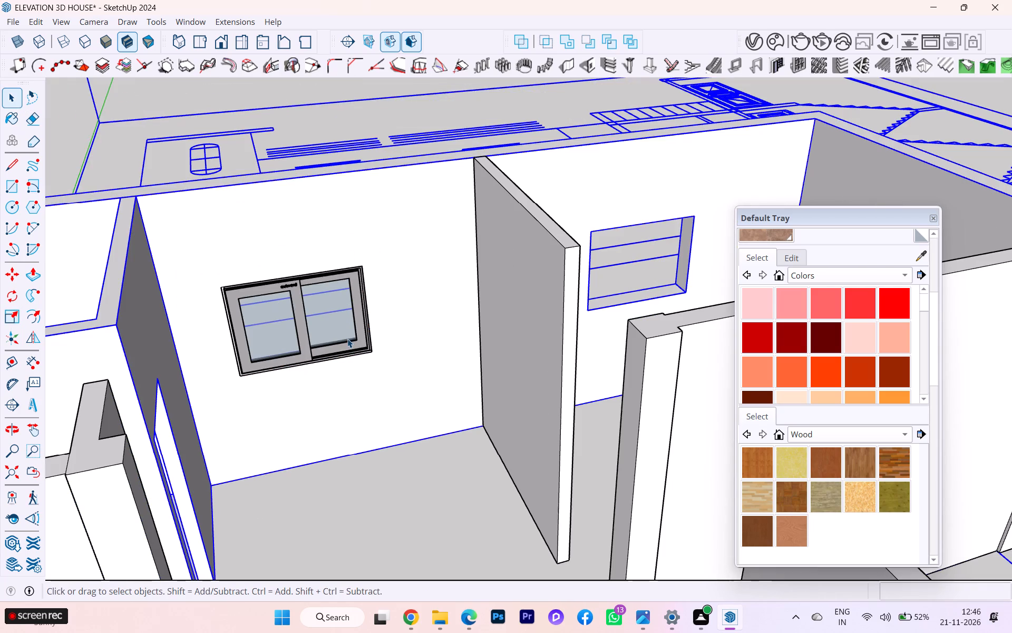
# Fine-tune the window's width along the red axis against the opening's side edge, and clear the selection.
pyautogui.click(347, 339)
pyautogui.press('s')
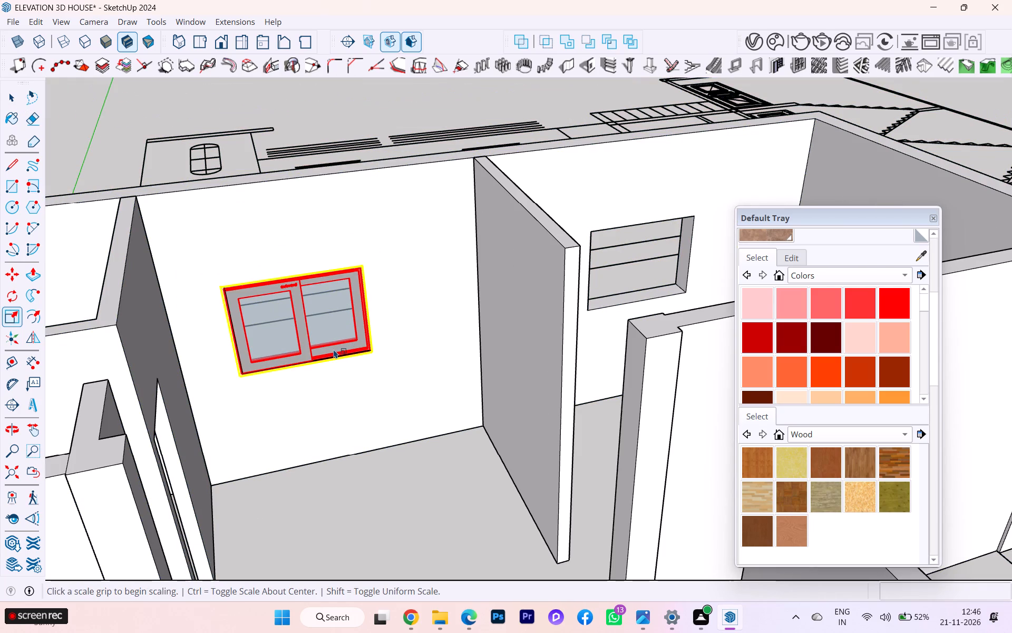
pyautogui.press('Return')
pyautogui.scroll(3, 346, 333)
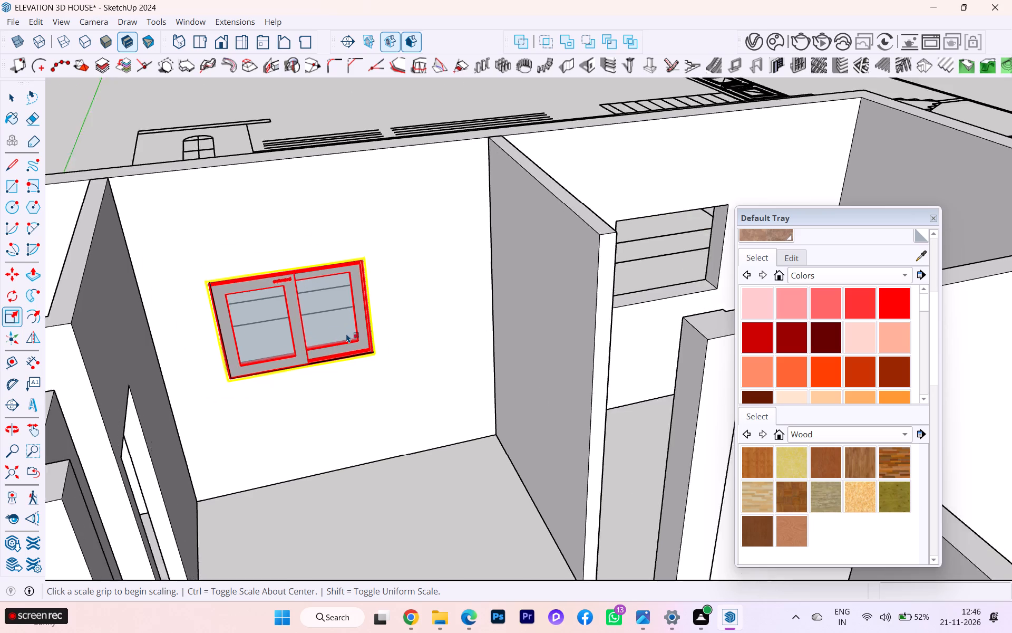
pyautogui.scroll(4, 346, 333)
pyautogui.scroll(-6, 414, 283)
pyautogui.scroll(10, 404, 292)
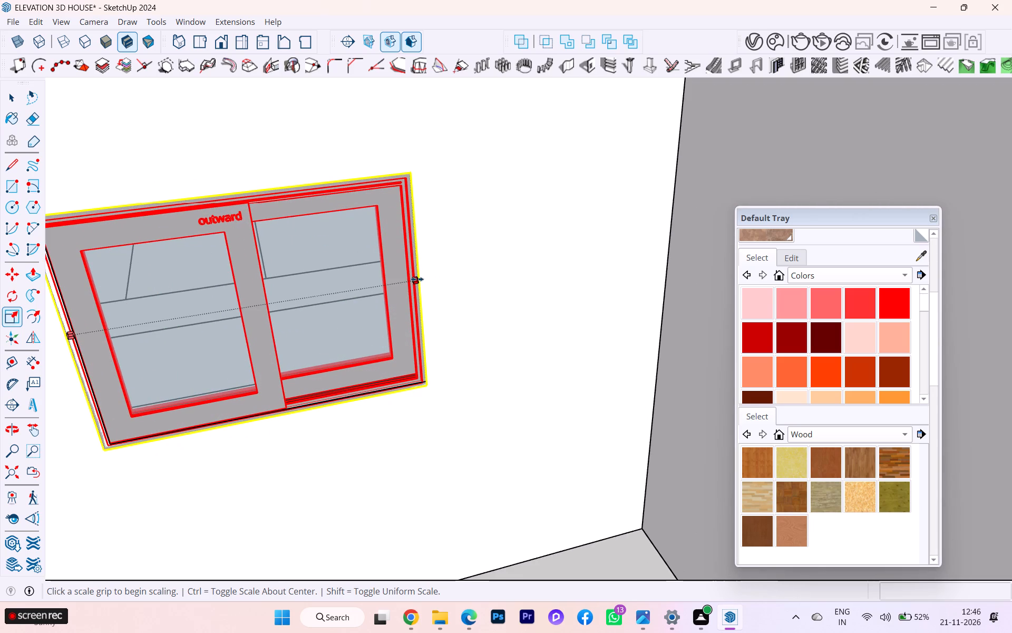
pyautogui.click(414, 279)
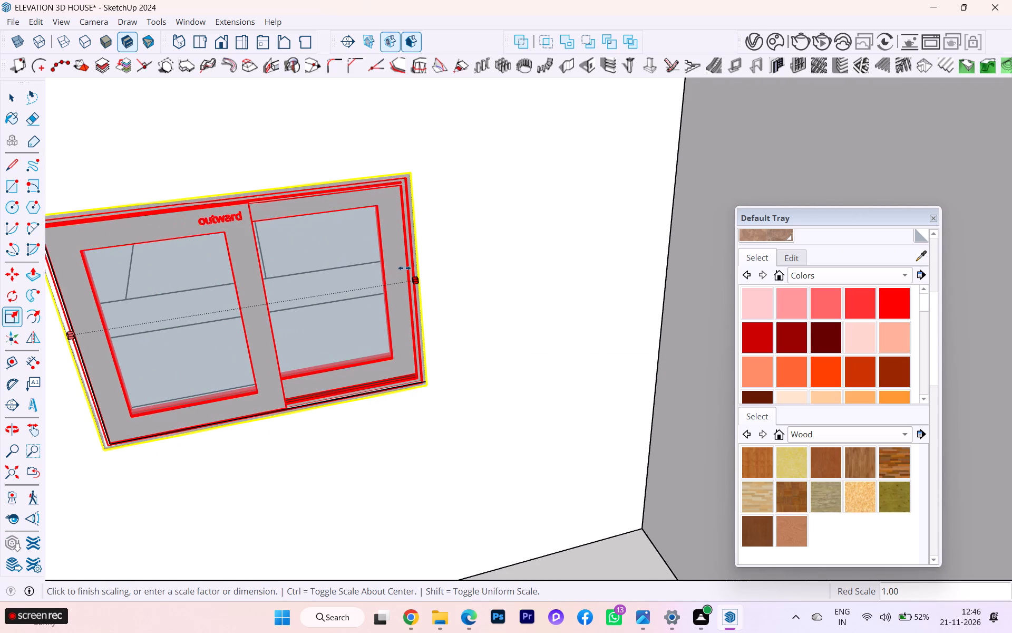
pyautogui.click(406, 267)
pyautogui.scroll(-6, 521, 281)
pyautogui.scroll(3, 526, 282)
pyautogui.scroll(-4, 526, 282)
pyautogui.scroll(1, 520, 275)
pyautogui.scroll(-6, 520, 276)
pyautogui.scroll(1, 521, 276)
pyautogui.scroll(-2, 521, 276)
pyautogui.click(14, 93)
pyautogui.click(120, 152)
# Examine the fitted window and the other rear-wall openings from inside the rooms and from above the house.
pyautogui.scroll(3, 458, 167)
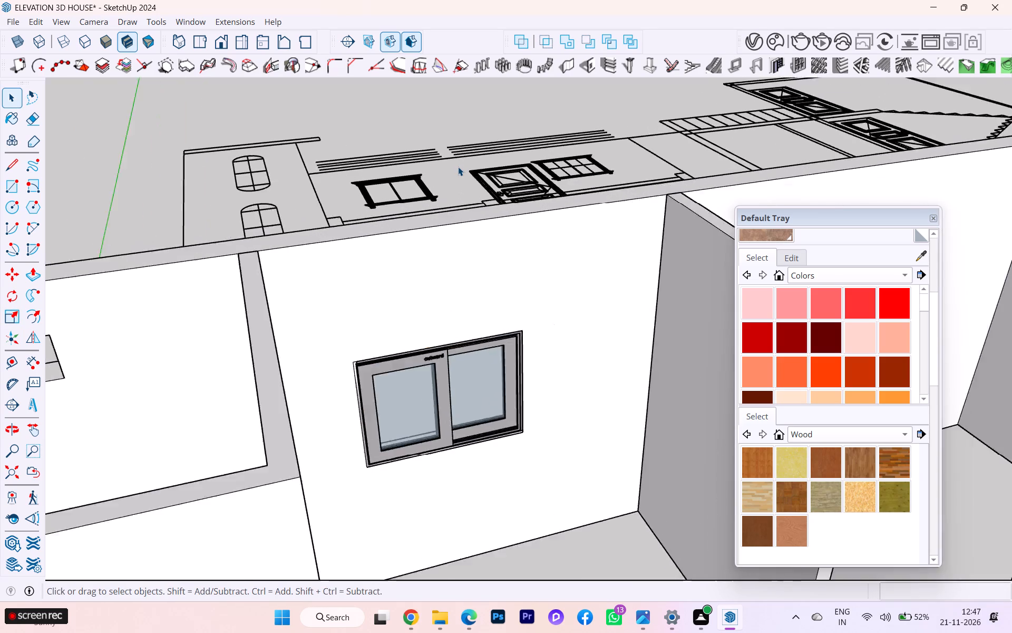
pyautogui.scroll(1, 458, 167)
pyautogui.scroll(-3, 480, 179)
pyautogui.moveTo(274, 246); pyautogui.dragTo(218, 204, button='middle')
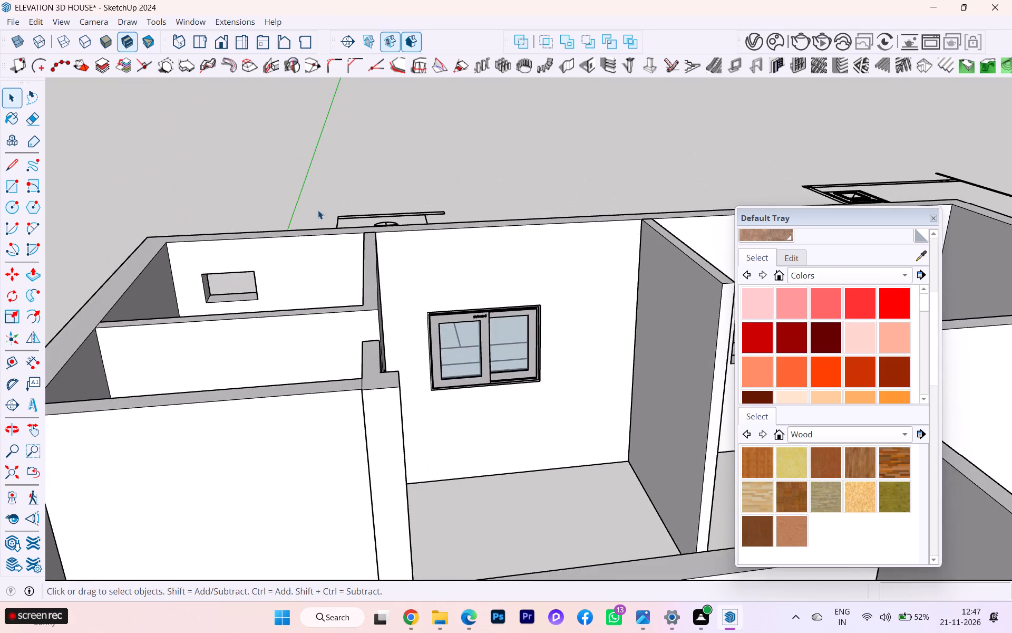
pyautogui.scroll(-3, 481, 215)
pyautogui.moveTo(465, 220); pyautogui.dragTo(431, 285, button='middle')
pyautogui.scroll(-3, 326, 220)
pyautogui.scroll(-2, 274, 212)
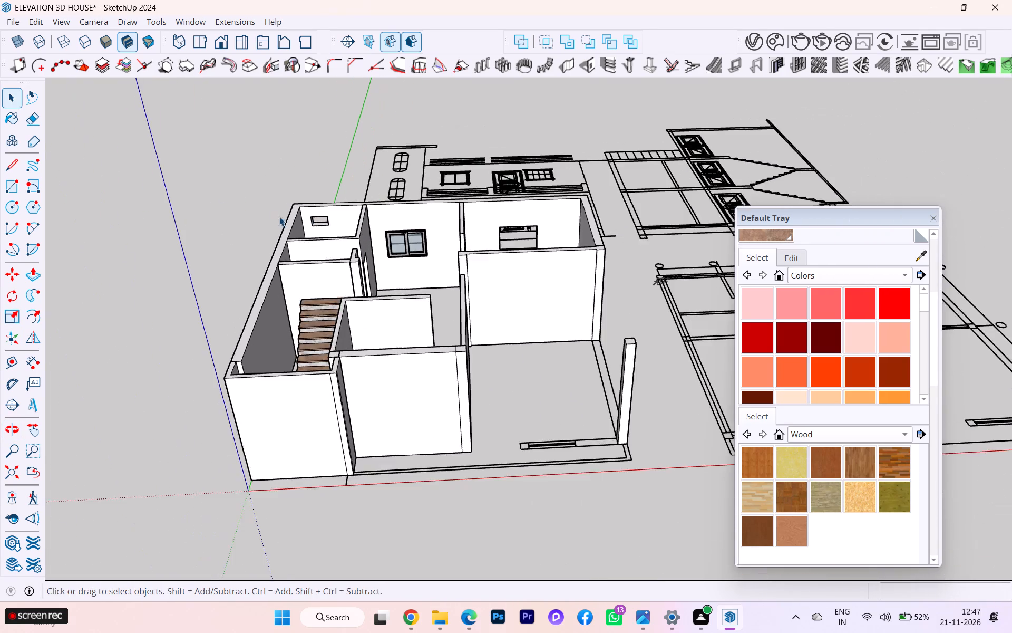
# Examine the rooms, the rear-wall openings and the unbuilt front wall outline from above the house.
pyautogui.scroll(-6, 279, 217)
pyautogui.moveTo(466, 214); pyautogui.dragTo(486, 298, button='middle')
pyautogui.scroll(3, 506, 251)
pyautogui.scroll(-1, 508, 248)
pyautogui.scroll(3, 508, 248)
pyautogui.scroll(-2, 509, 248)
pyautogui.scroll(1, 509, 248)
pyautogui.scroll(-3, 509, 248)
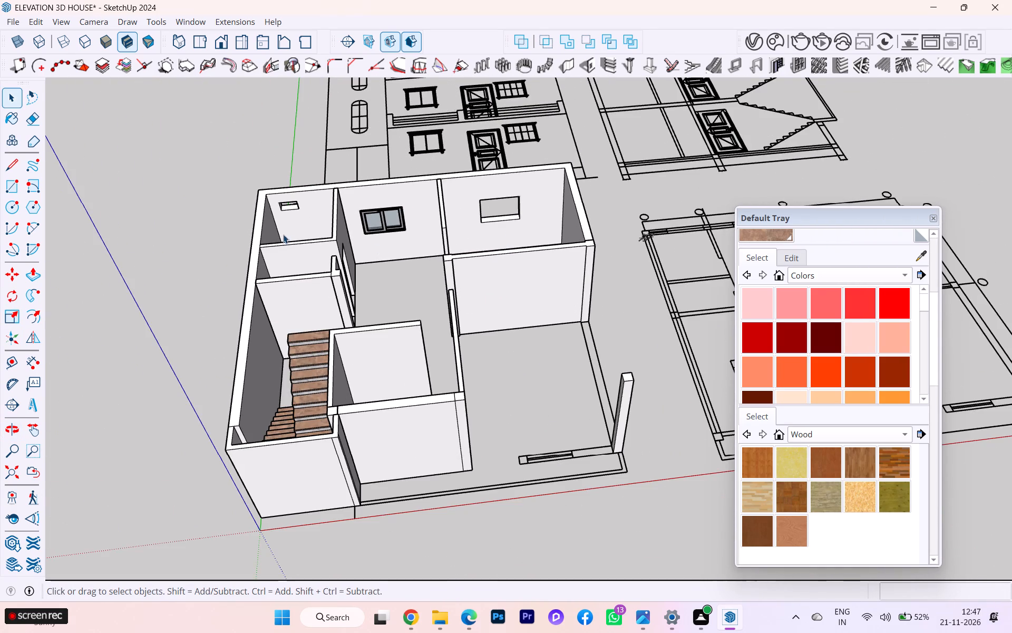
pyautogui.moveTo(300, 196); pyautogui.dragTo(309, 167, button='middle')
pyautogui.scroll(2, 357, 192)
pyautogui.scroll(-1, 361, 195)
pyautogui.scroll(2, 363, 197)
pyautogui.scroll(-1, 365, 202)
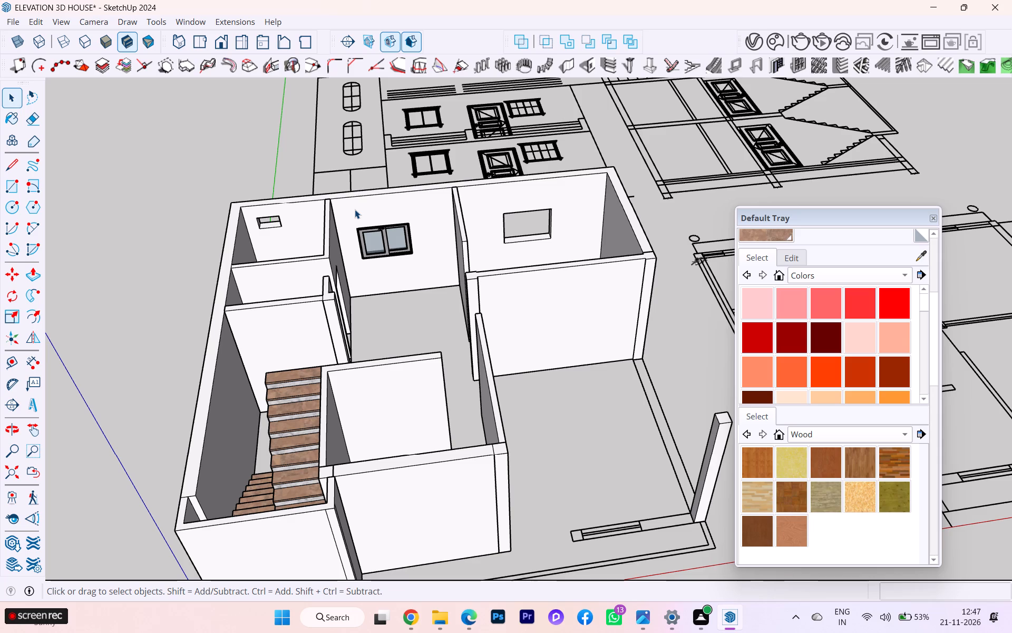
pyautogui.scroll(-3, 123, 348)
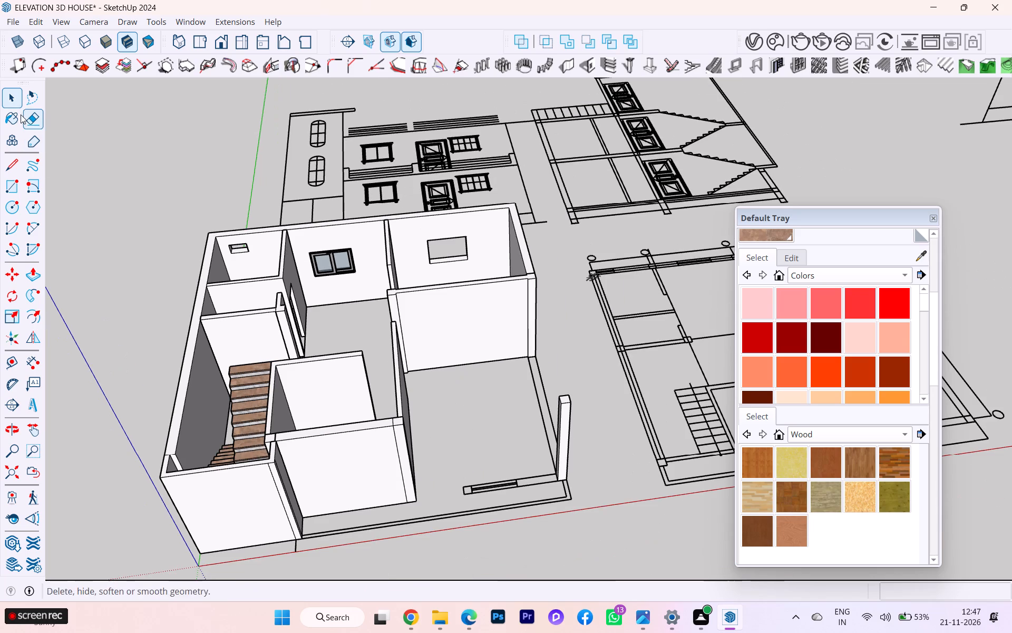
# Draw a rectangle about 7' 3 13/16" by 8 7/8" over the front wall footprint, ending at the free-standing corner pillar.
pyautogui.click(6, 187)
pyautogui.scroll(6, 494, 440)
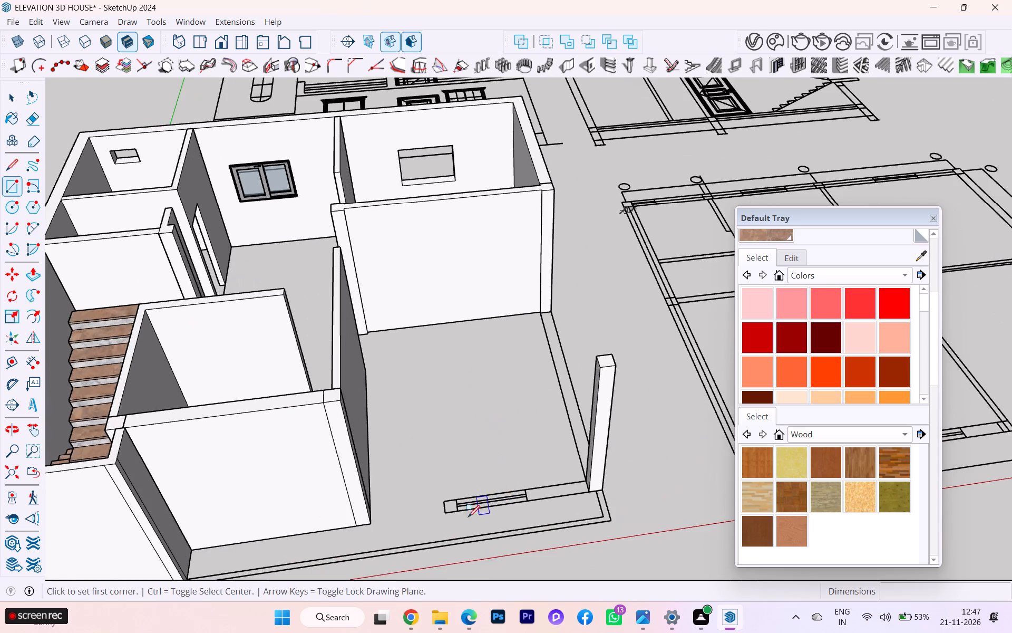
pyautogui.scroll(4, 468, 517)
pyautogui.scroll(-2, 458, 509)
pyautogui.scroll(9, 458, 509)
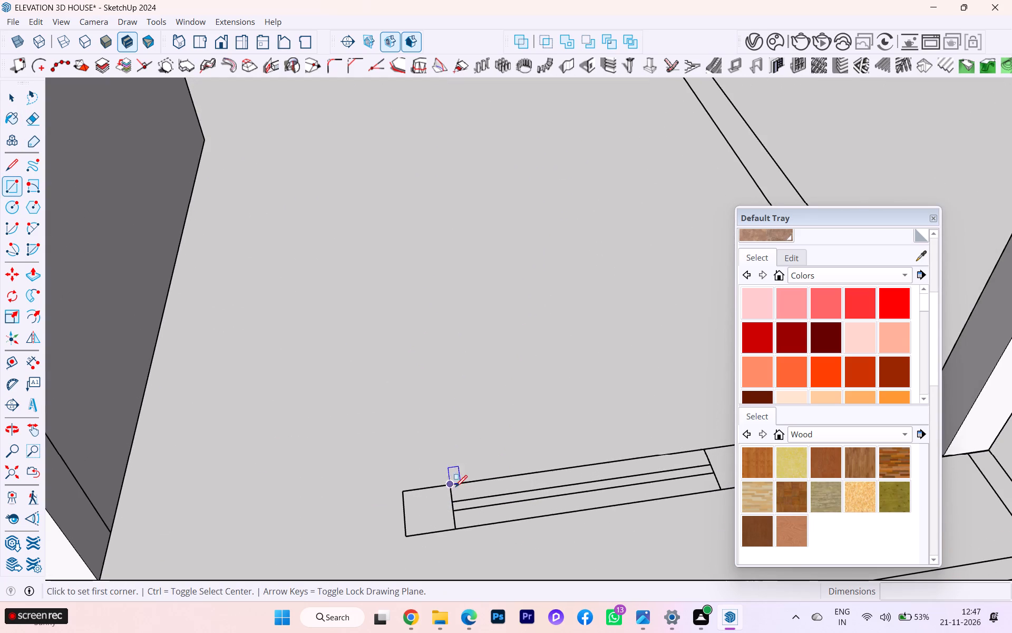
pyautogui.click(450, 484)
pyautogui.scroll(-5, 480, 469)
pyautogui.scroll(-2, 383, 405)
pyautogui.scroll(1, 383, 409)
pyautogui.scroll(-5, 383, 409)
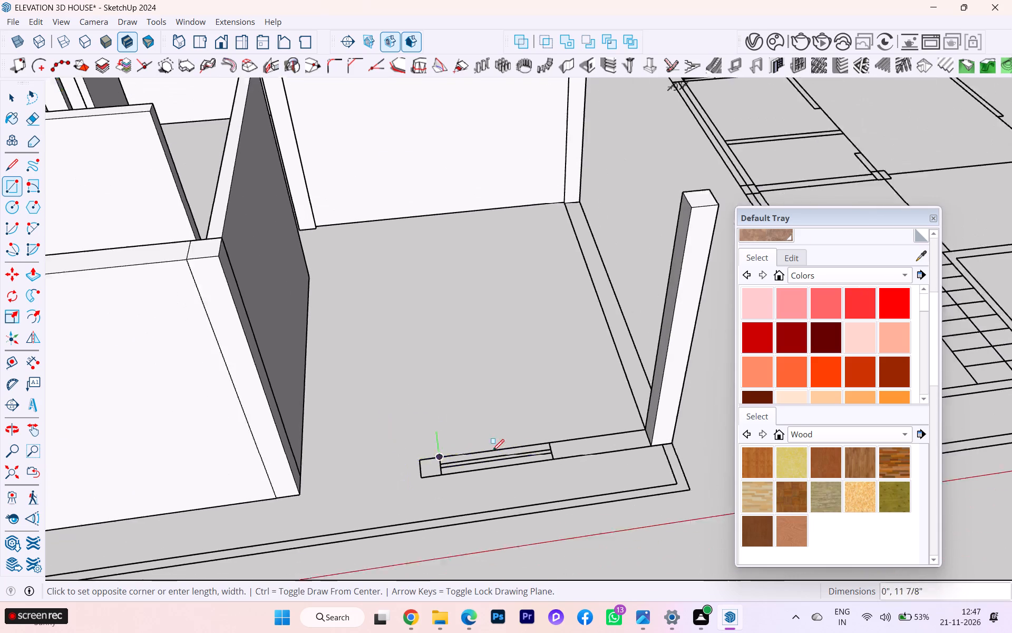
pyautogui.scroll(7, 586, 454)
pyautogui.click(665, 439)
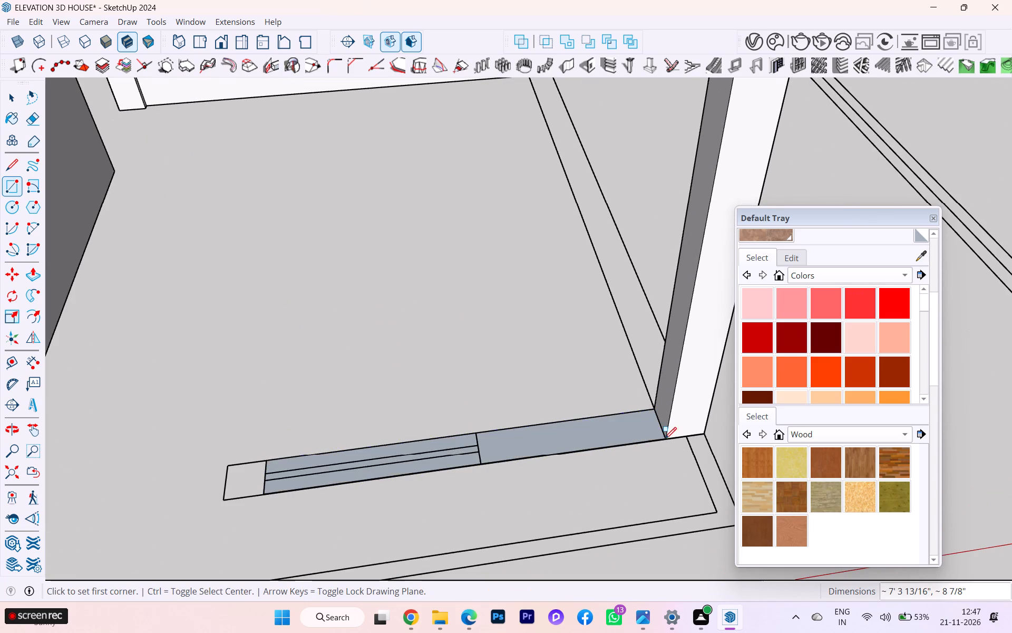
pyautogui.scroll(-6, 489, 375)
# Reverse the faces of the new front wall footprint beside the corner pillar.
pyautogui.click(8, 95)
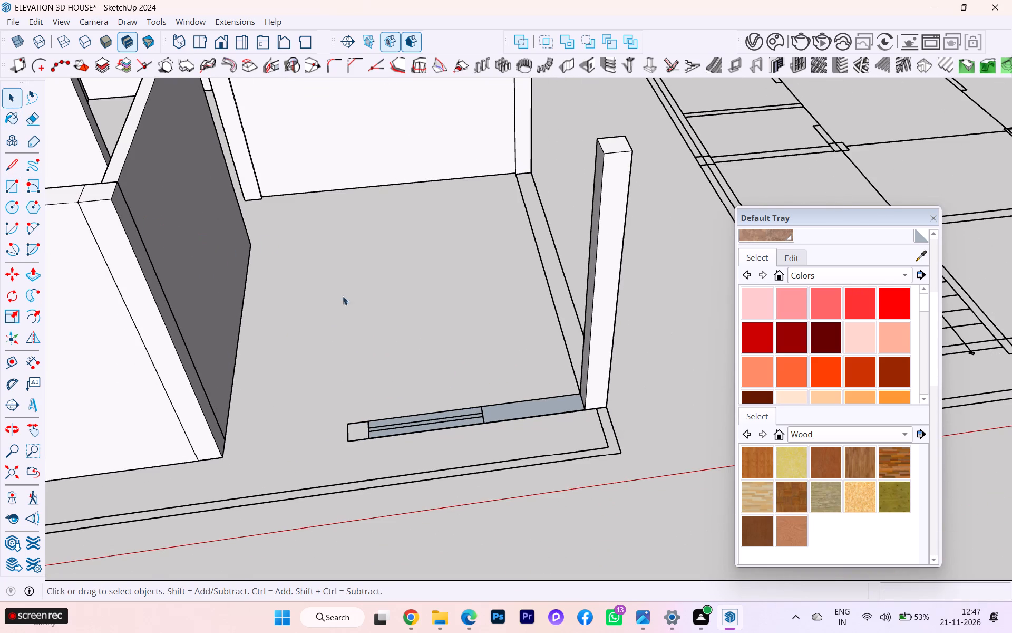
pyautogui.click(537, 416)
pyautogui.scroll(3, 538, 408)
pyautogui.scroll(-1, 538, 408)
pyautogui.scroll(2, 538, 408)
pyautogui.click(527, 411)
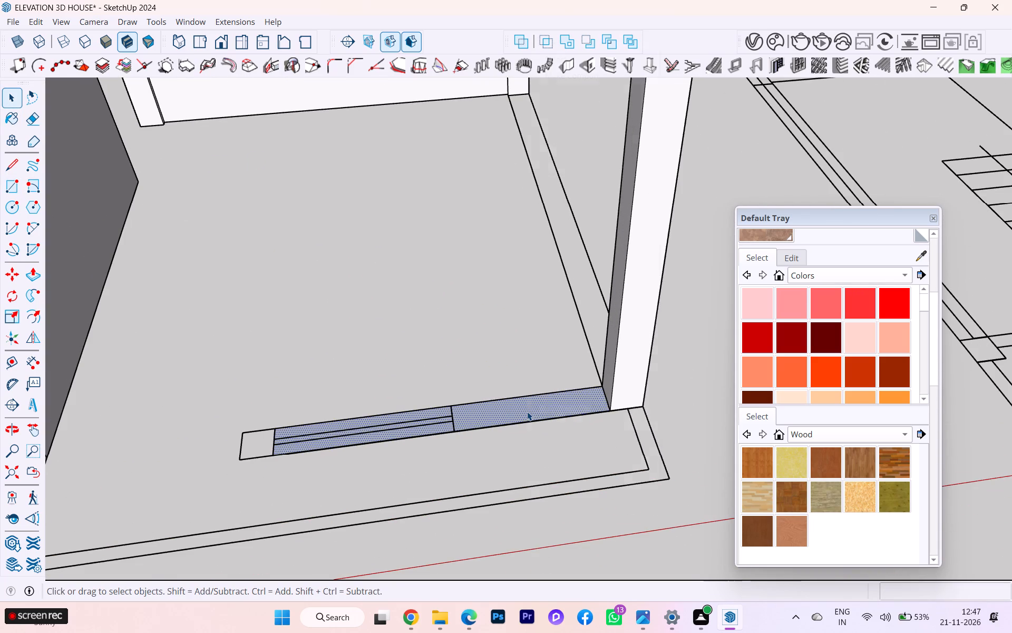
pyautogui.rightClick(527, 411)
pyautogui.click(580, 175)
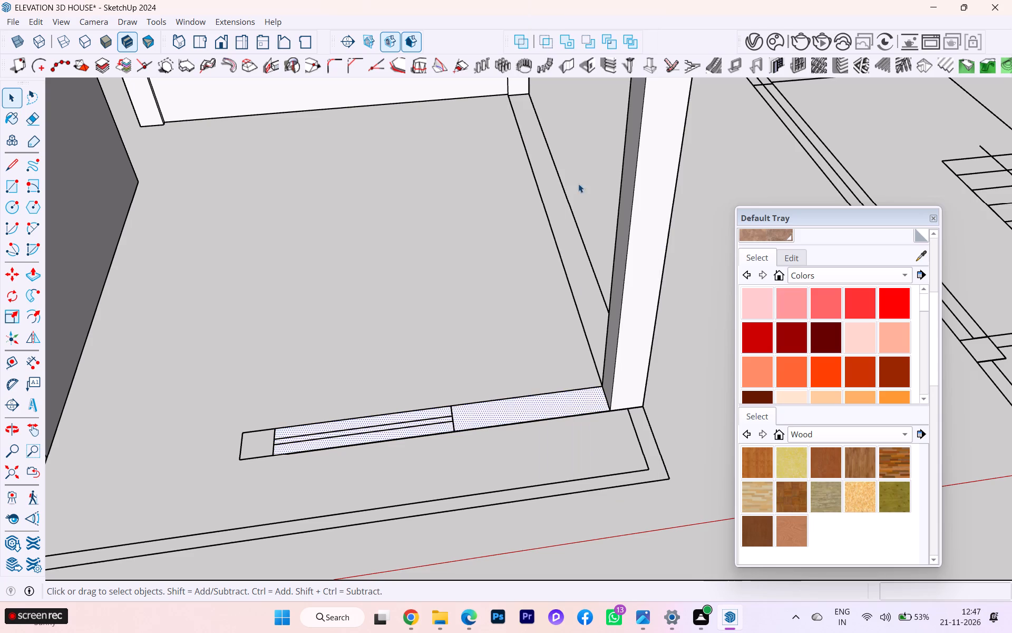
# Push/Pull the front wall footprint up 10' to the top of the corner pillar.
pyautogui.click(494, 407)
pyautogui.press('p')
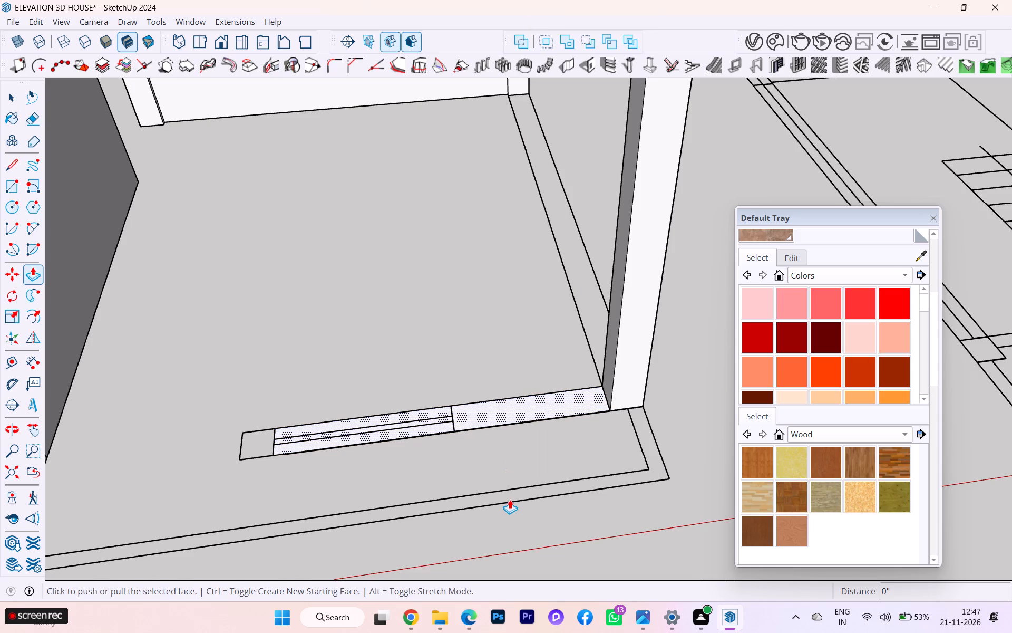
pyautogui.press('Return')
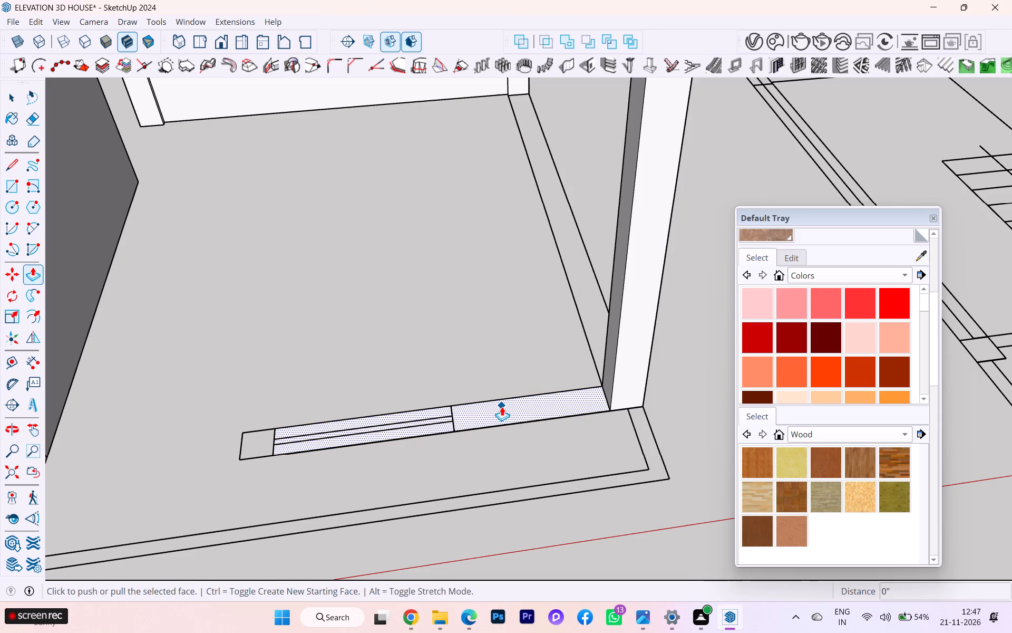
pyautogui.click(495, 413)
pyautogui.scroll(-1, 498, 368)
pyautogui.scroll(2, 498, 368)
pyautogui.scroll(-10, 498, 368)
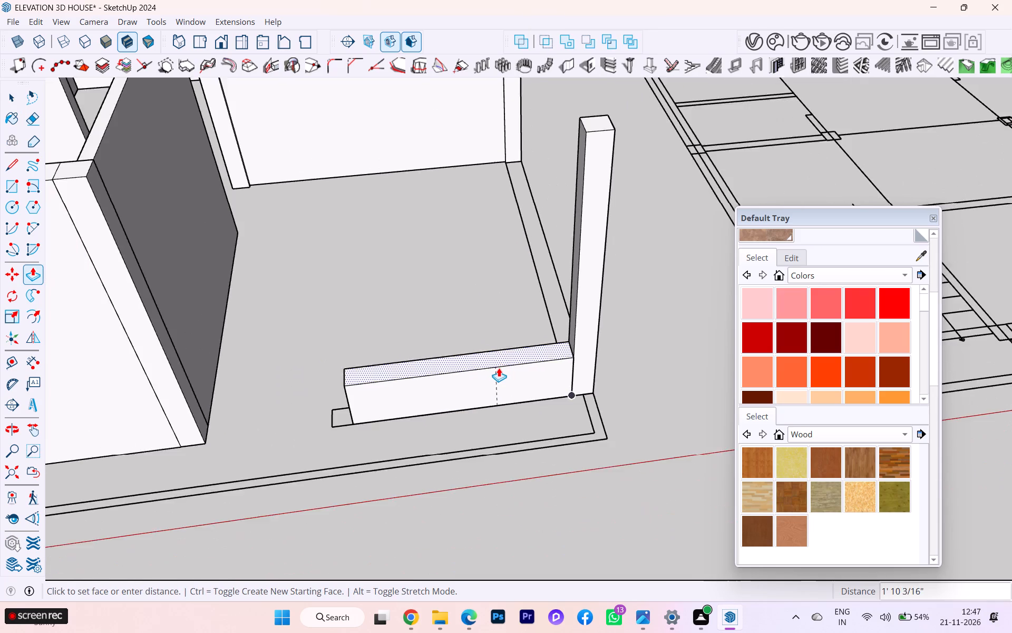
pyautogui.scroll(-3, 499, 368)
pyautogui.click(552, 247)
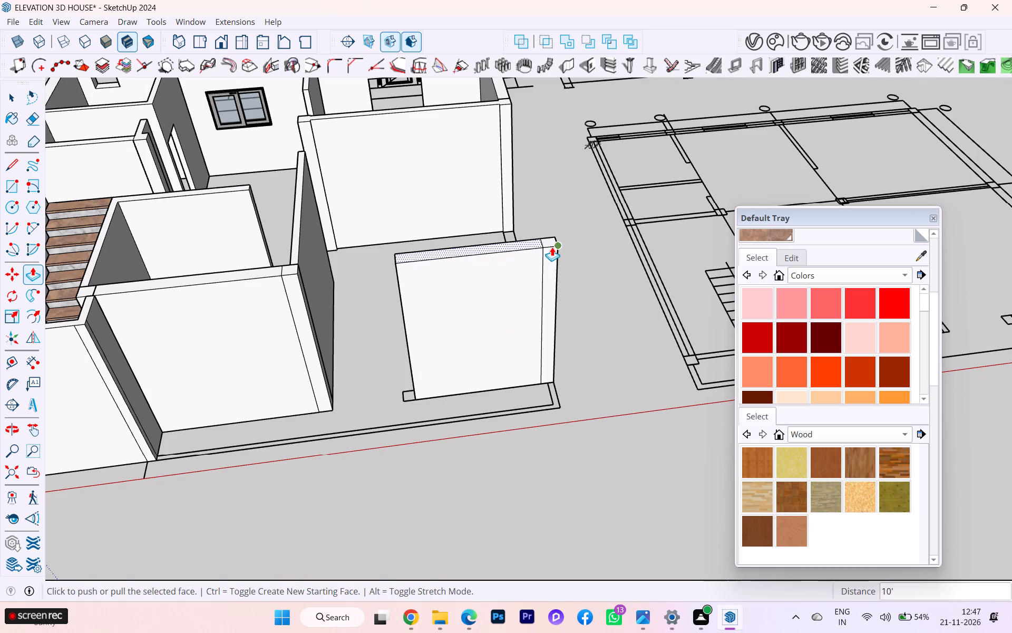
pyautogui.click(8, 98)
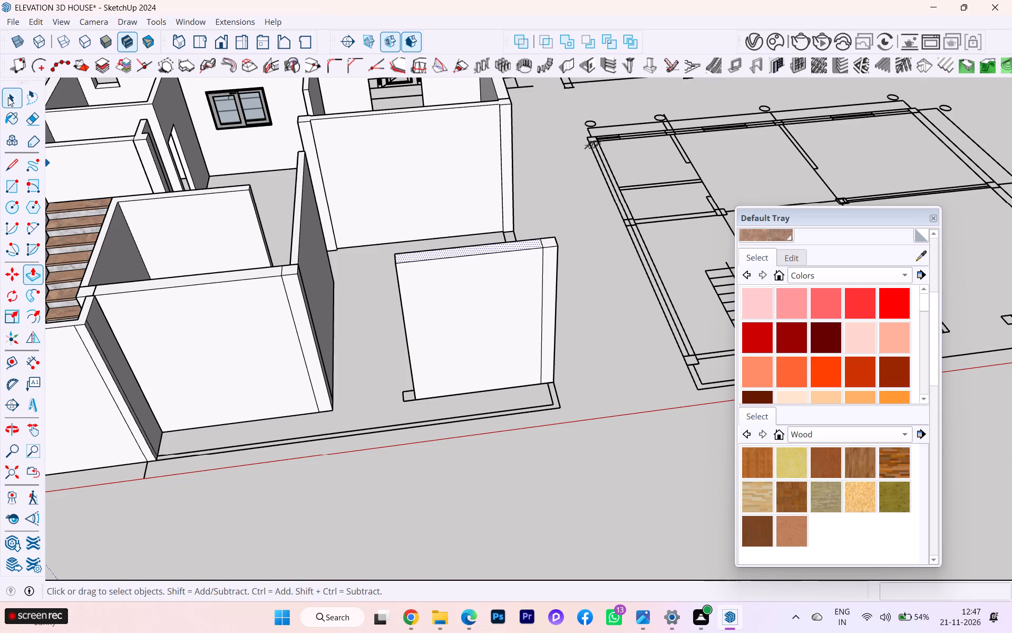
# Draw a rectangle about 8 7/8" by 8 3/16" over the small square footprint at the new front wall's free end.
pyautogui.scroll(4, 143, 297)
pyautogui.click(13, 185)
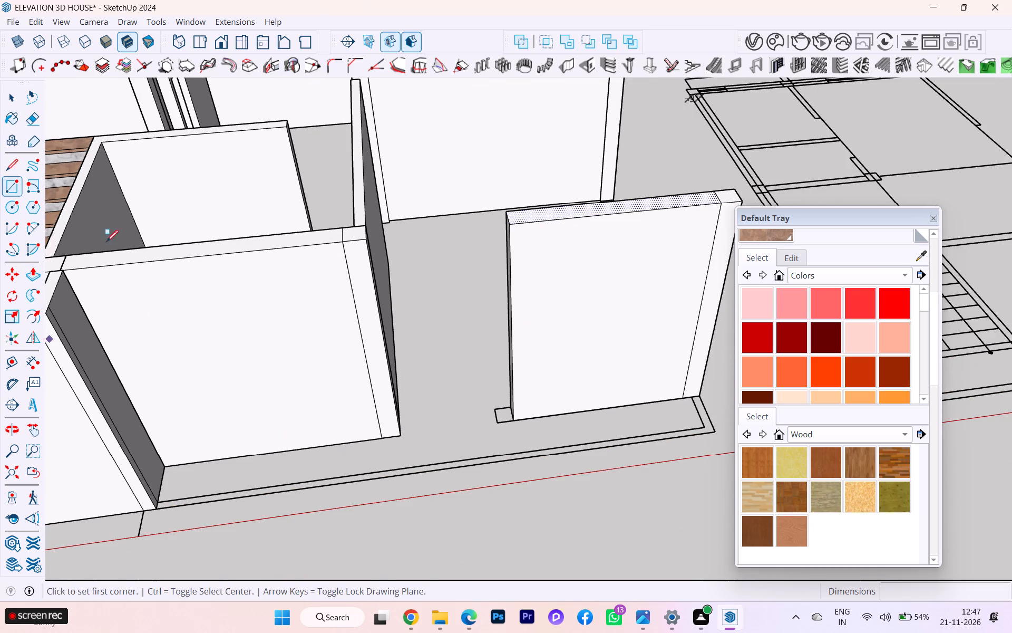
pyautogui.scroll(7, 447, 406)
pyautogui.scroll(-1, 545, 438)
pyautogui.scroll(3, 545, 438)
pyautogui.scroll(5, 508, 394)
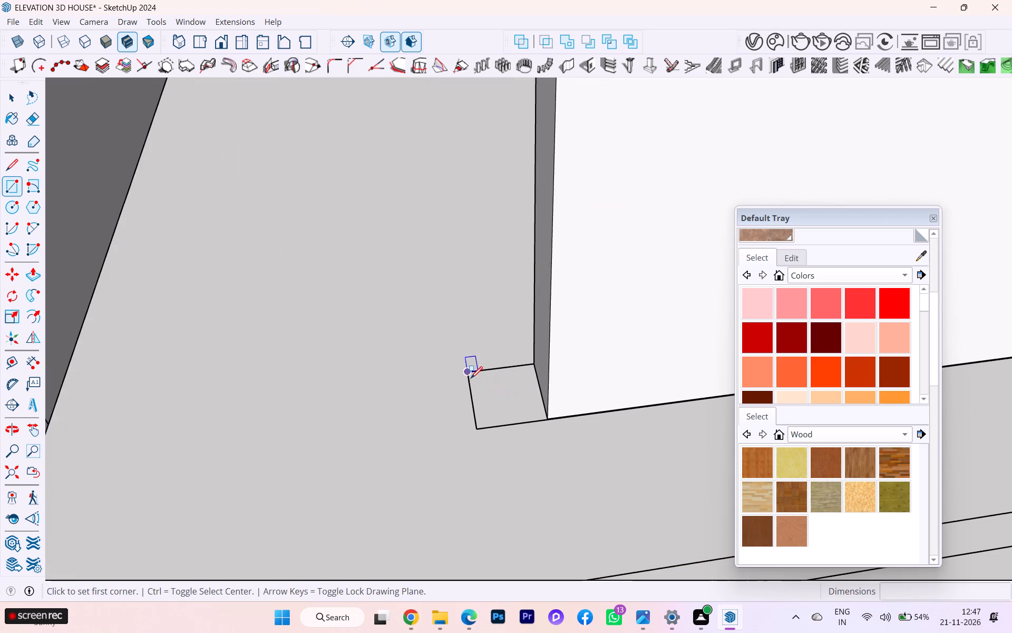
pyautogui.click(471, 378)
pyautogui.click(549, 423)
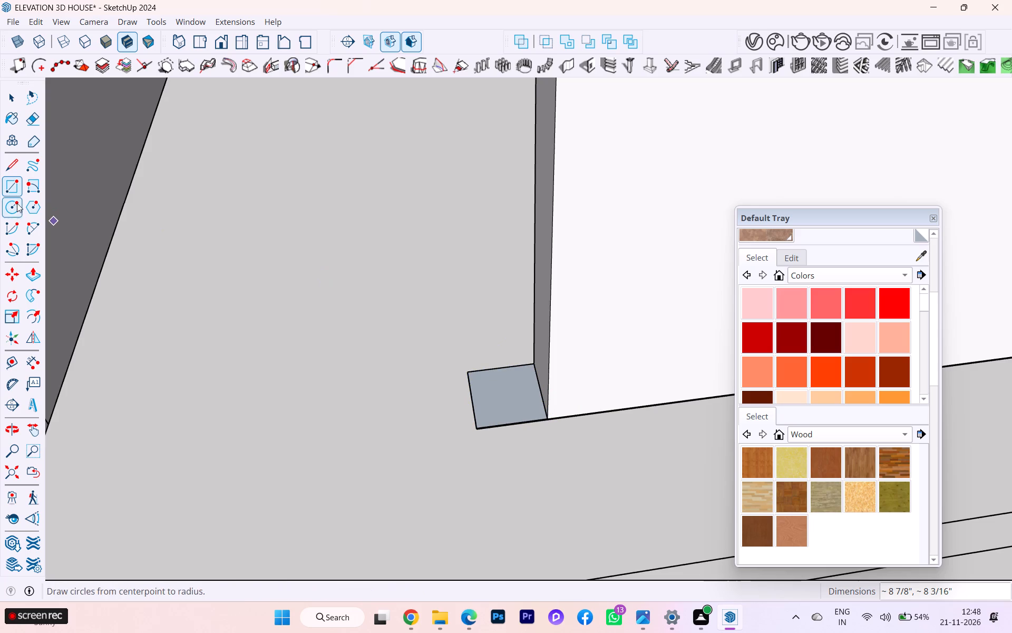
# Reverse the small square face at the front wall's free end.
pyautogui.click(3, 94)
pyautogui.click(485, 385)
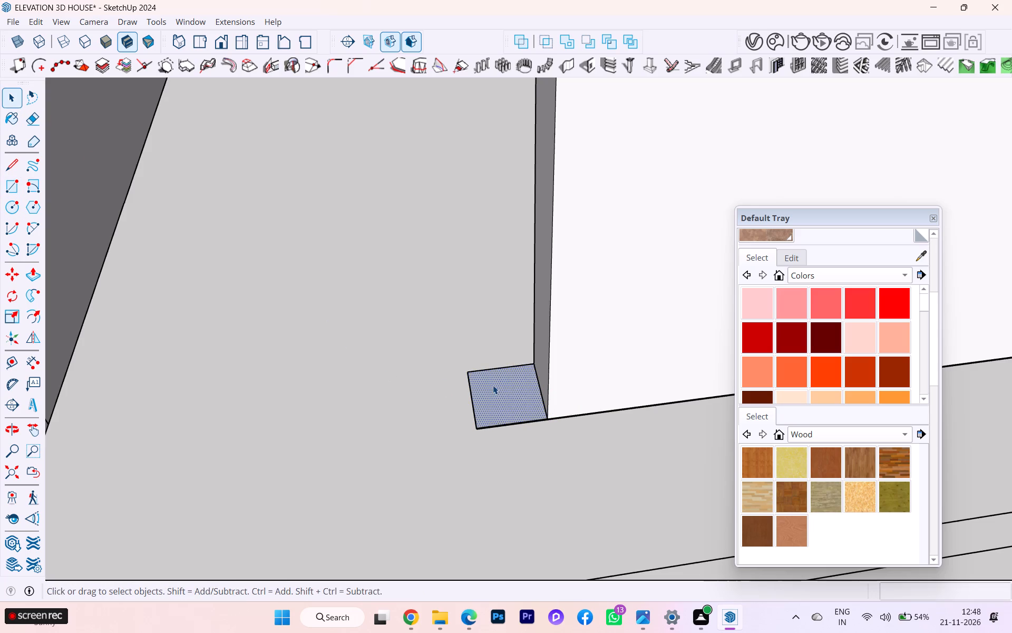
pyautogui.rightClick(493, 385)
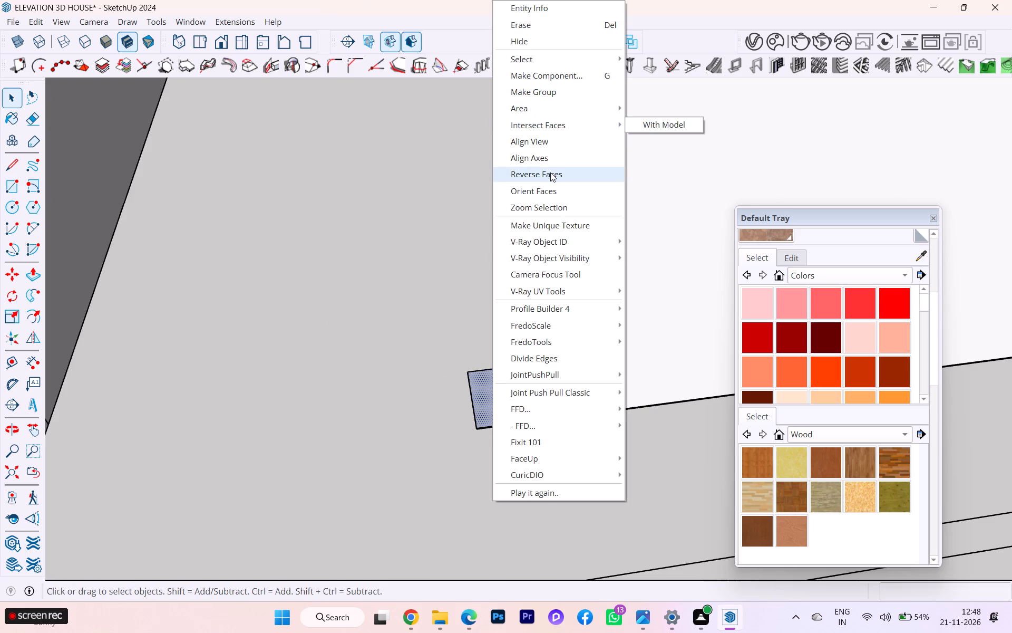
pyautogui.click(550, 172)
# Push/Pull the small square face up 10' to the top of the adjoining front wall.
pyautogui.press('p')
pyautogui.press('Return')
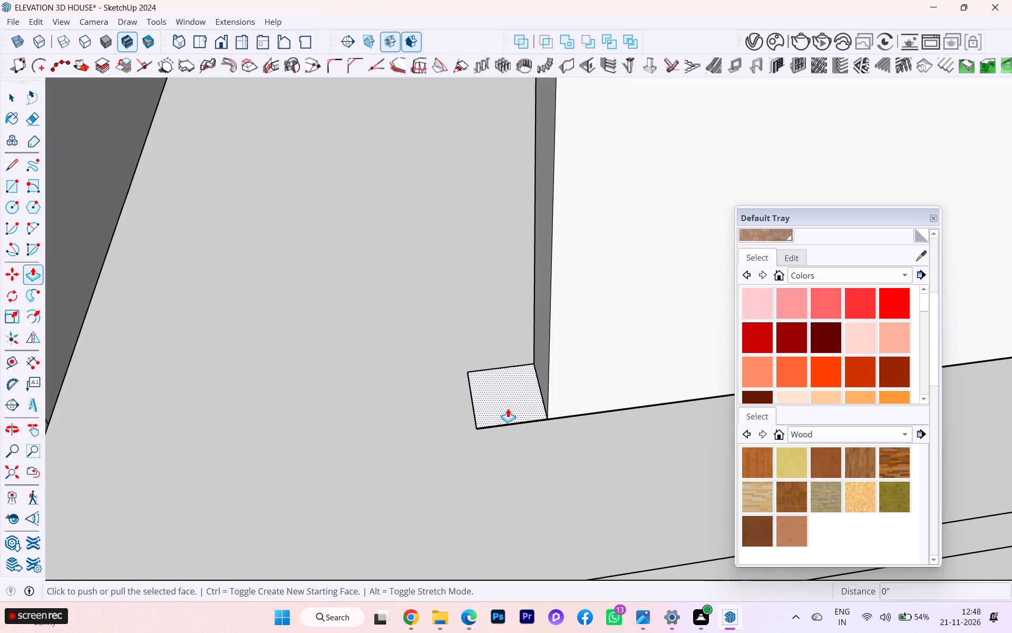
pyautogui.click(508, 408)
pyautogui.scroll(-2, 556, 319)
pyautogui.scroll(1, 558, 324)
pyautogui.scroll(-1, 559, 326)
pyautogui.scroll(3, 559, 330)
pyautogui.scroll(-1, 559, 331)
pyautogui.scroll(-1, 538, 396)
pyautogui.scroll(1, 537, 404)
pyautogui.scroll(-4, 535, 412)
pyautogui.scroll(1, 527, 447)
pyautogui.scroll(-1, 527, 447)
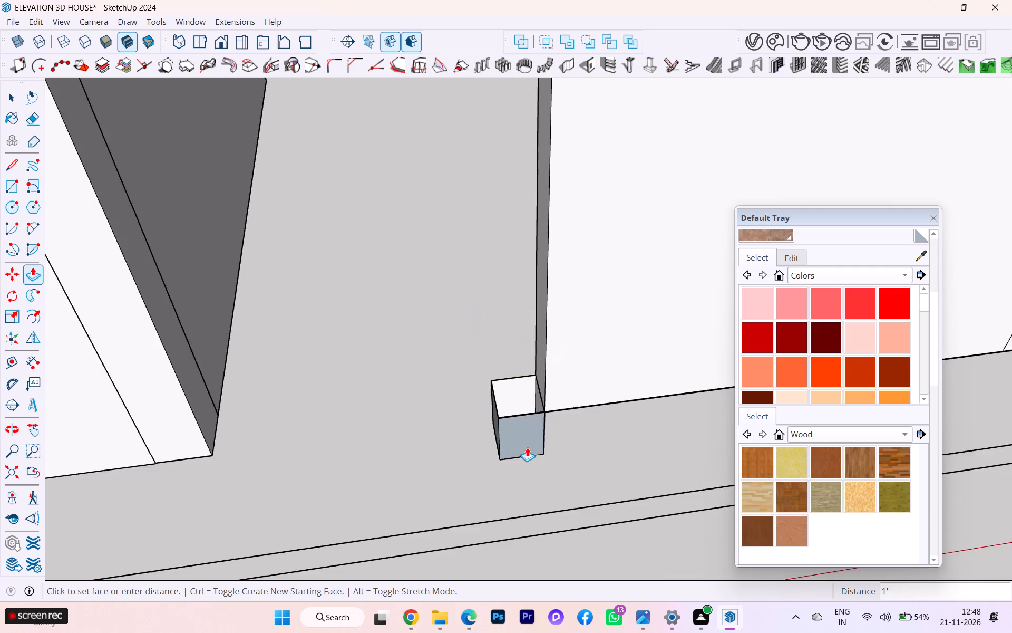
pyautogui.scroll(-2, 527, 447)
pyautogui.scroll(1, 528, 443)
pyautogui.scroll(-3, 528, 443)
pyautogui.scroll(1, 528, 443)
pyautogui.scroll(-4, 528, 443)
pyautogui.scroll(1, 538, 436)
pyautogui.scroll(-13, 538, 436)
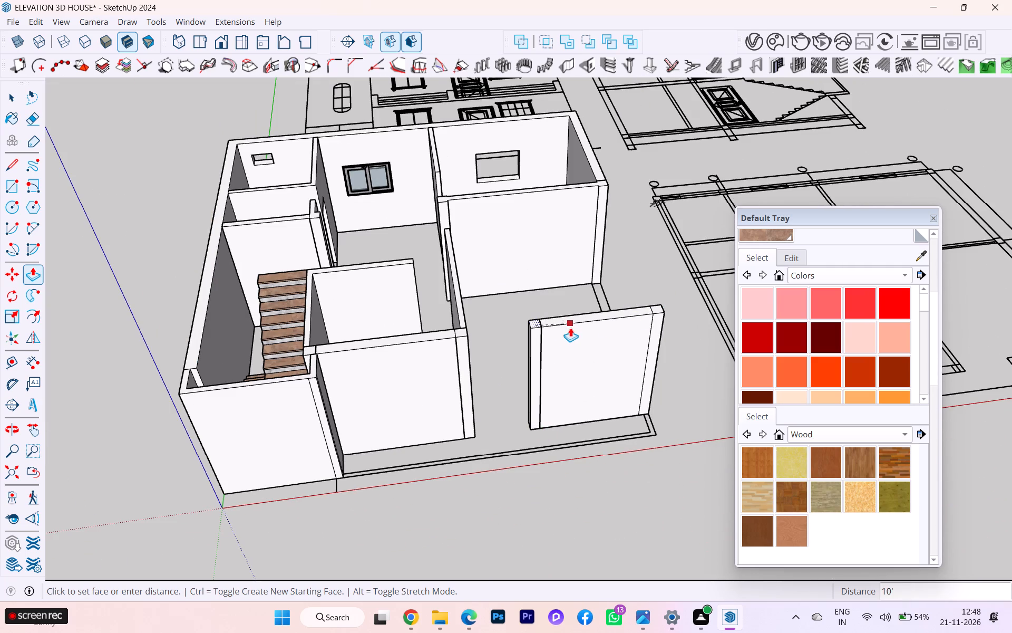
pyautogui.click(570, 328)
# Erase the seam lines between the end block and the front wall, on the top and the front face.
pyautogui.click(37, 126)
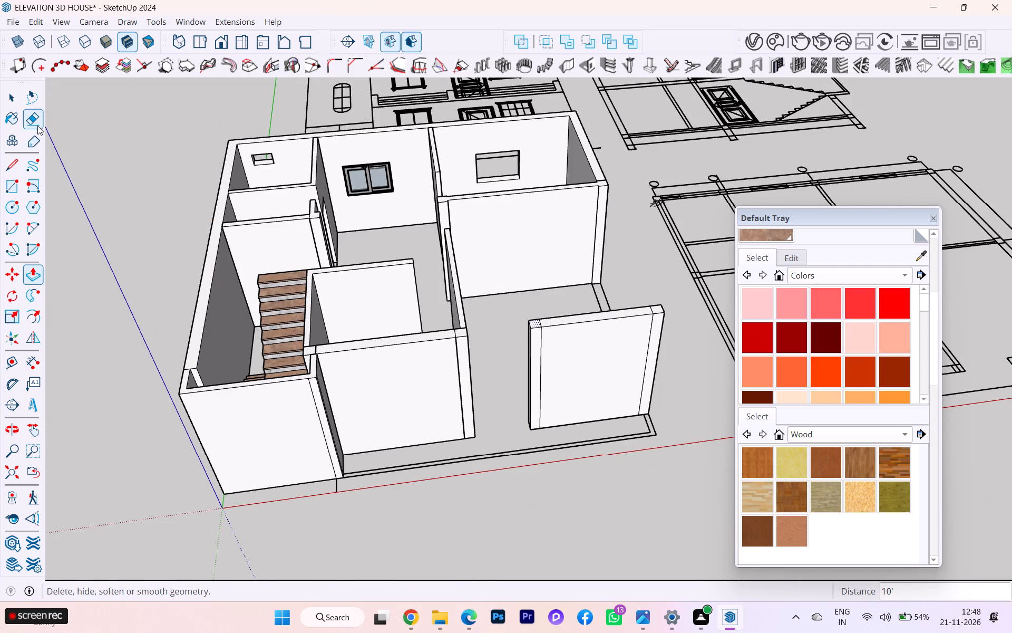
pyautogui.scroll(1, 539, 323)
pyautogui.scroll(-1, 539, 323)
pyautogui.scroll(5, 540, 323)
pyautogui.scroll(-2, 540, 327)
pyautogui.scroll(4, 540, 327)
pyautogui.click(543, 320)
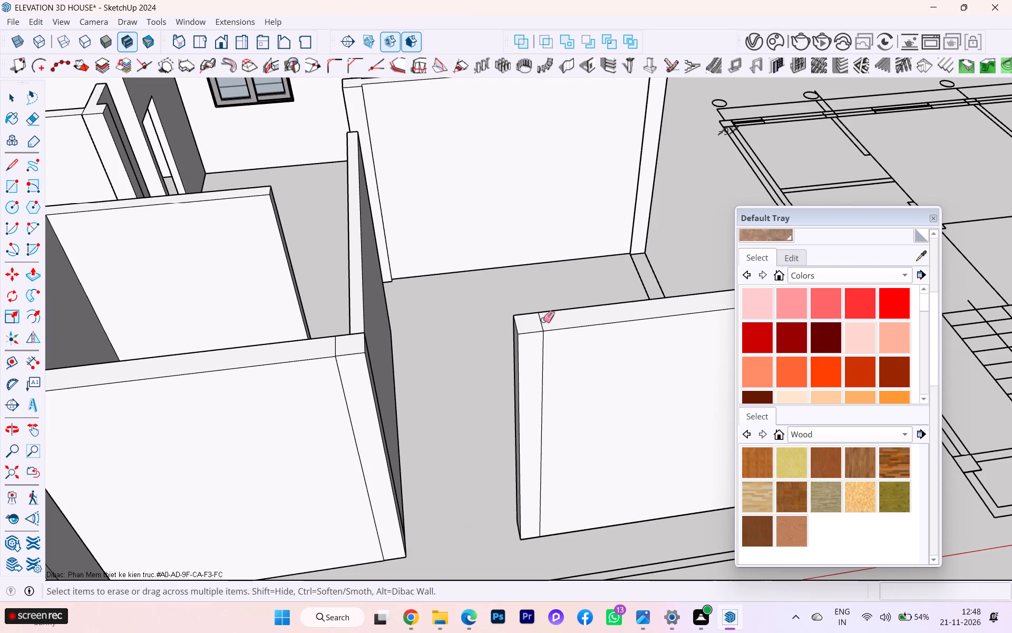
pyautogui.click(541, 324)
pyautogui.click(543, 340)
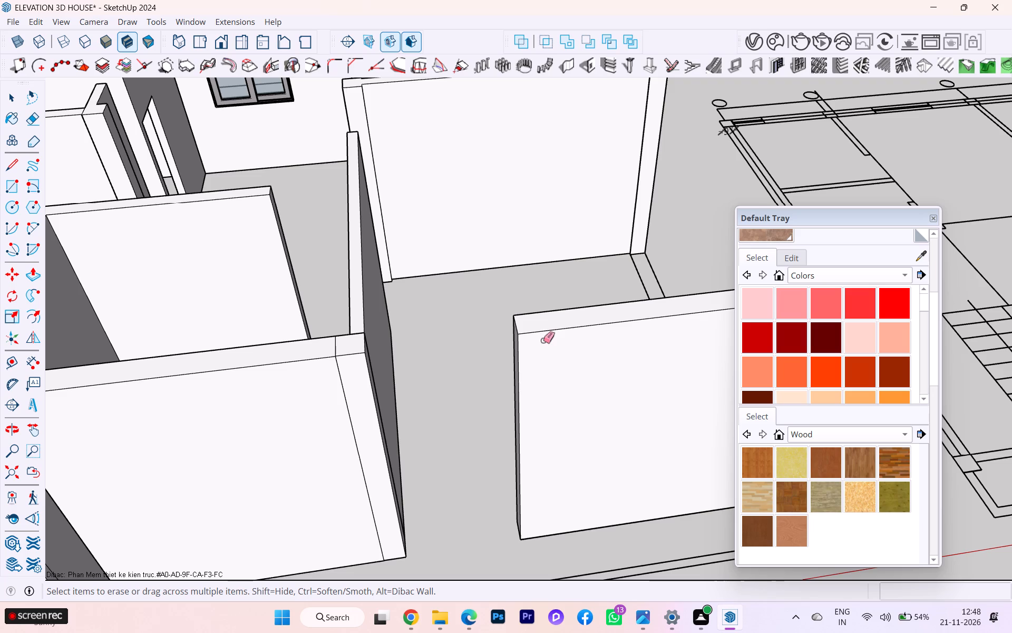
# Examine the new front wall, the seam at its corner pillar and the whole house from several angles.
pyautogui.scroll(1, 318, 385)
pyautogui.scroll(-11, 191, 410)
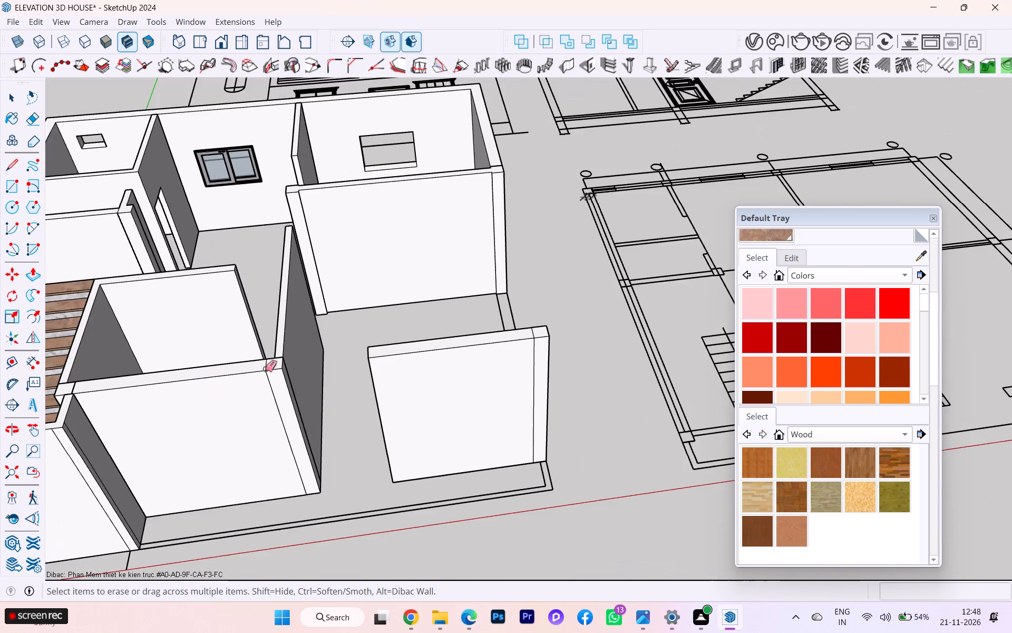
pyautogui.scroll(2, 487, 354)
pyautogui.scroll(-1, 487, 354)
pyautogui.scroll(13, 488, 351)
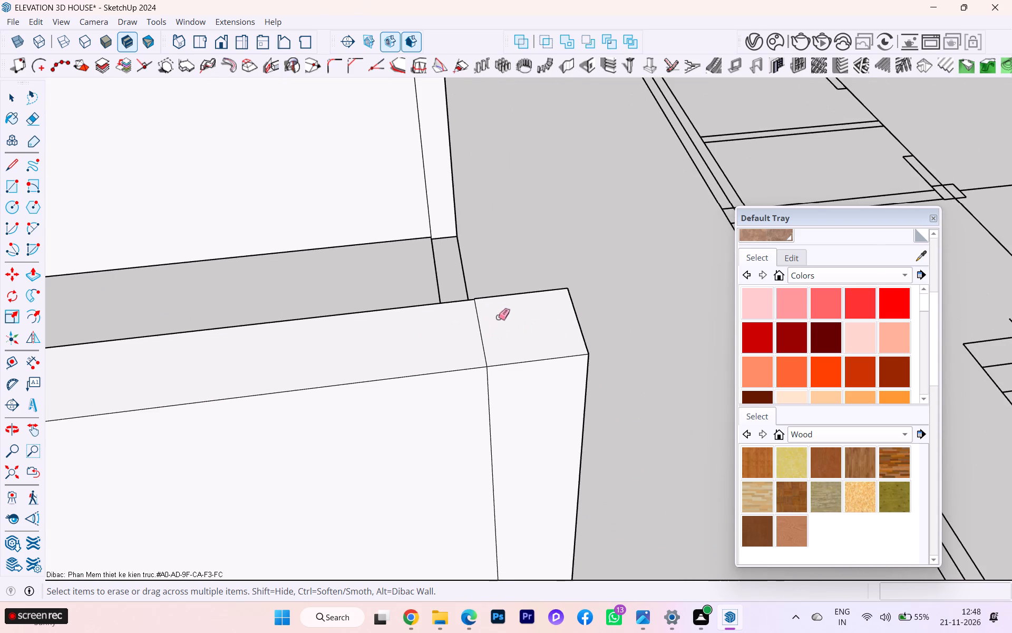
pyautogui.scroll(3, 493, 300)
pyautogui.scroll(-1, 492, 298)
pyautogui.scroll(6, 492, 298)
pyautogui.scroll(-1, 489, 296)
pyautogui.scroll(2, 489, 296)
pyautogui.scroll(-17, 493, 292)
pyautogui.scroll(4, 618, 302)
pyautogui.scroll(-2, 618, 302)
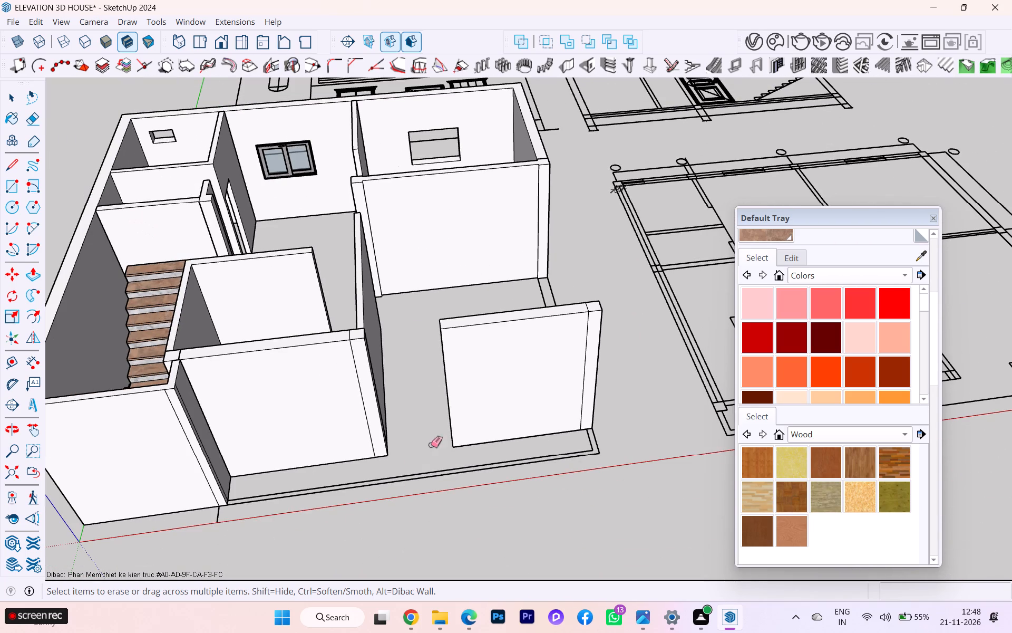
pyautogui.scroll(-2, 446, 446)
pyautogui.scroll(3, 395, 161)
pyautogui.scroll(-1, 390, 167)
pyautogui.scroll(2, 386, 171)
pyautogui.scroll(-1, 441, 215)
pyautogui.moveTo(492, 216); pyautogui.dragTo(291, 245, button='middle')
pyautogui.scroll(-1, 292, 245)
pyautogui.scroll(-6, 521, 309)
pyautogui.scroll(8, 524, 317)
# Copy the fitted back-wall window about 11' 8" along the red axis to the window opening in the adjoining room.
pyautogui.click(17, 91)
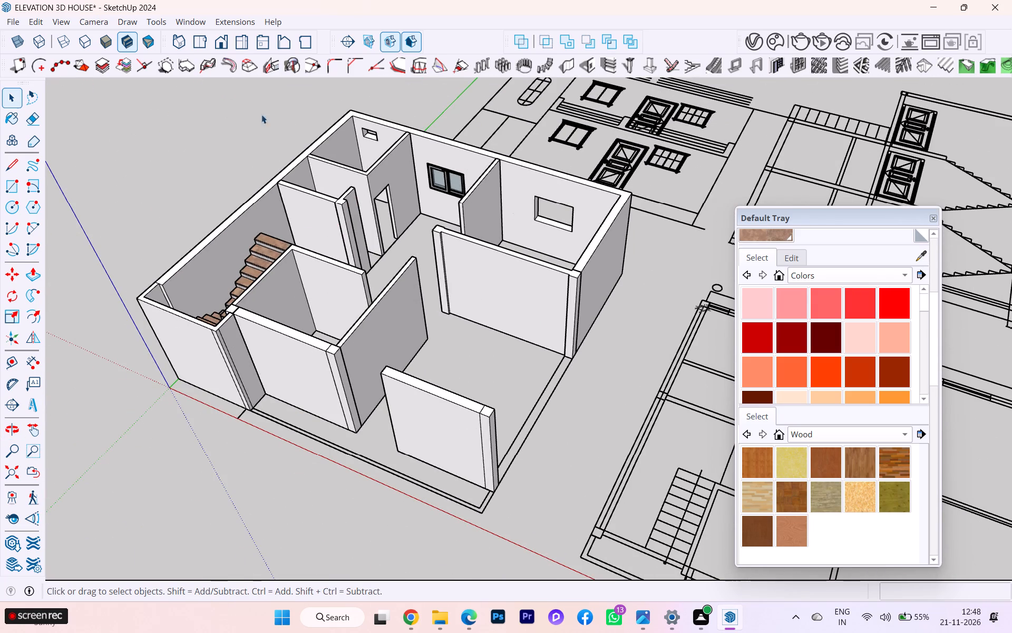
pyautogui.scroll(2, 329, 115)
pyautogui.scroll(-1, 342, 112)
pyautogui.scroll(1, 353, 112)
pyautogui.scroll(-1, 356, 113)
pyautogui.scroll(1, 374, 114)
pyautogui.moveTo(652, 148); pyautogui.dragTo(811, 95, button='middle')
pyautogui.scroll(4, 406, 280)
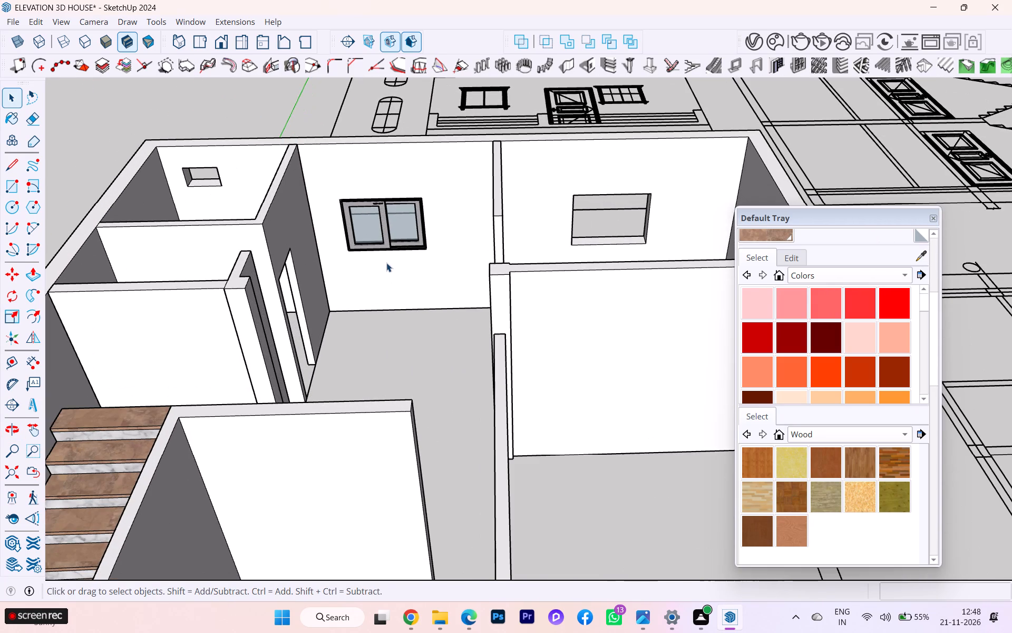
pyautogui.click(398, 244)
pyautogui.scroll(4, 398, 244)
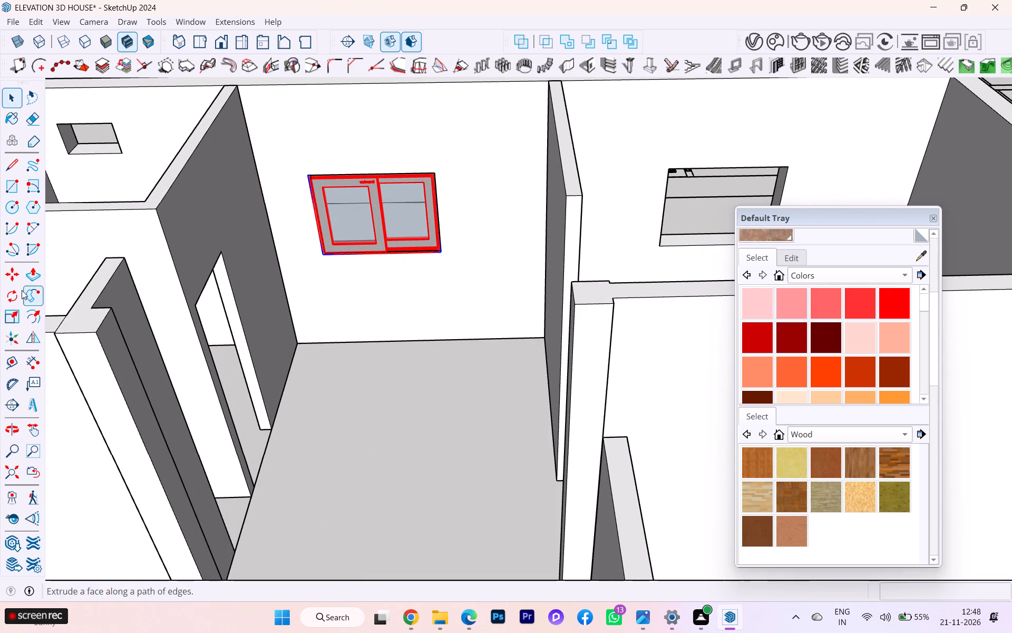
pyautogui.click(15, 262)
pyautogui.click(11, 273)
pyautogui.scroll(5, 319, 249)
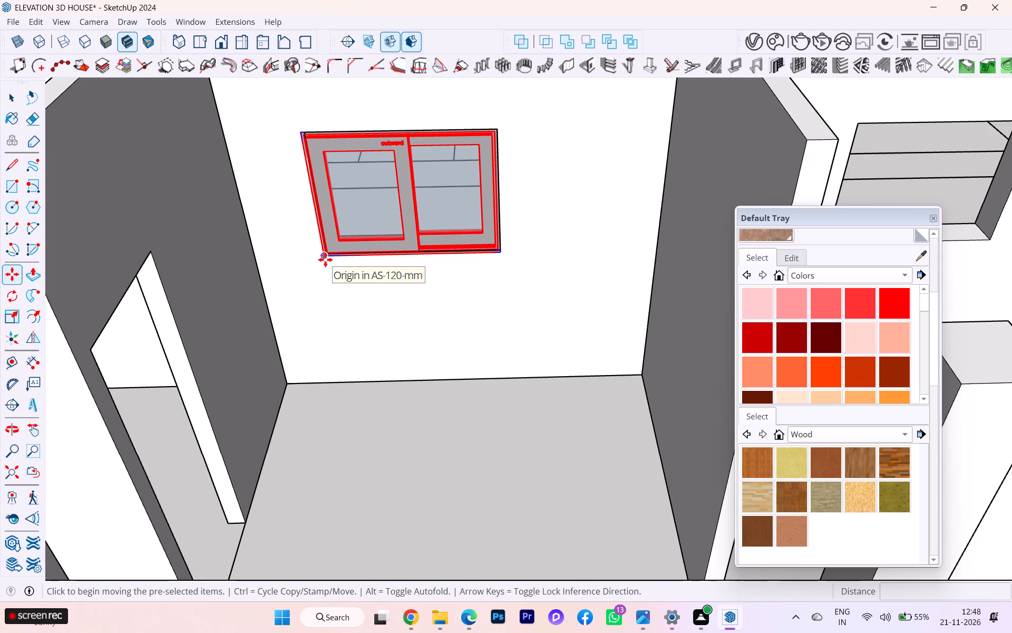
pyautogui.click(325, 258)
pyautogui.scroll(-5, 509, 254)
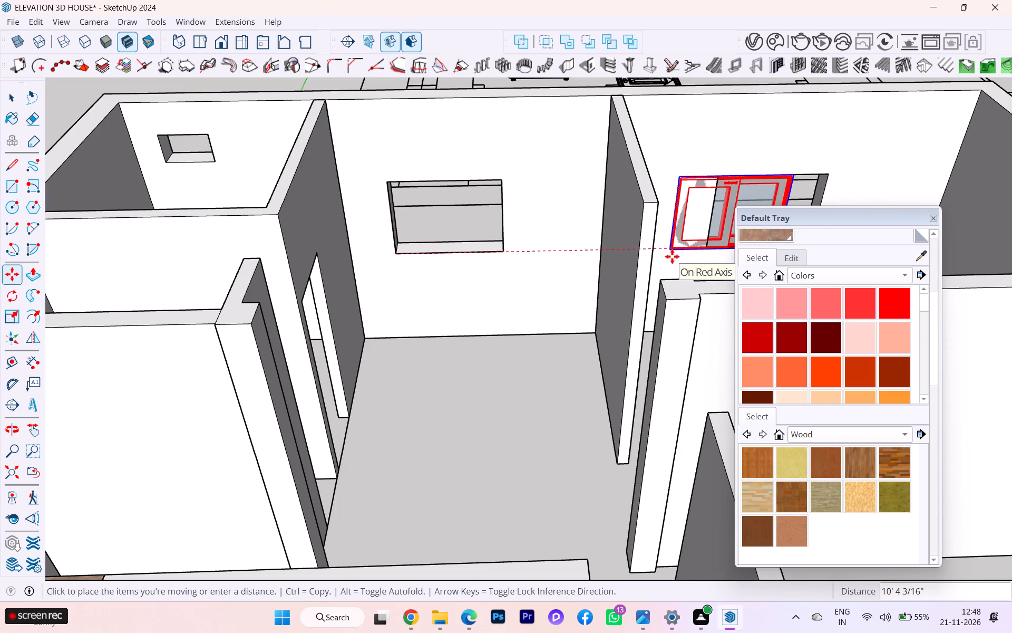
pyautogui.scroll(5, 711, 251)
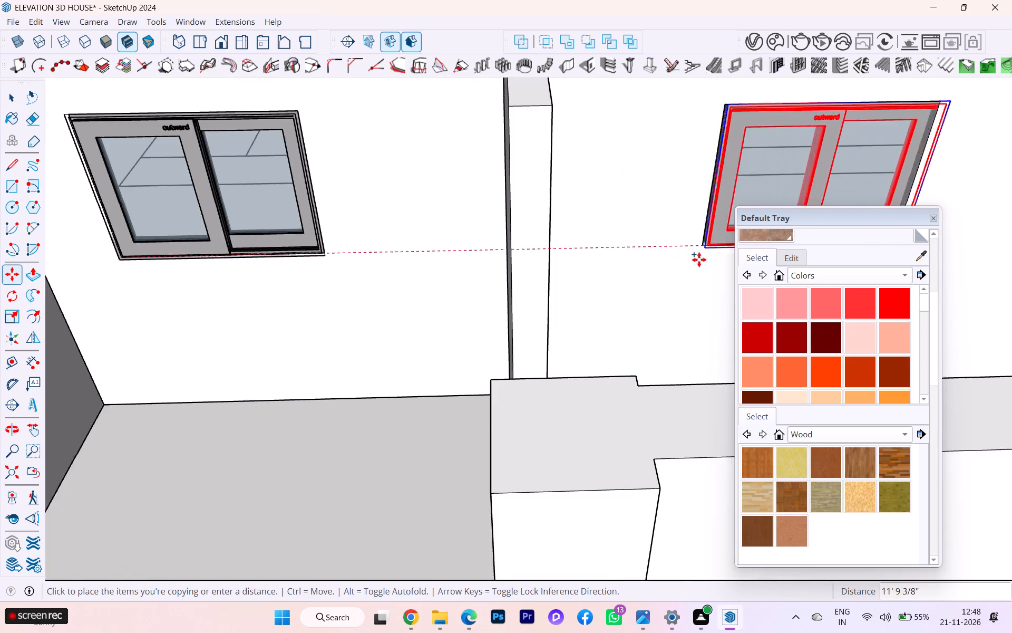
pyautogui.scroll(8, 699, 260)
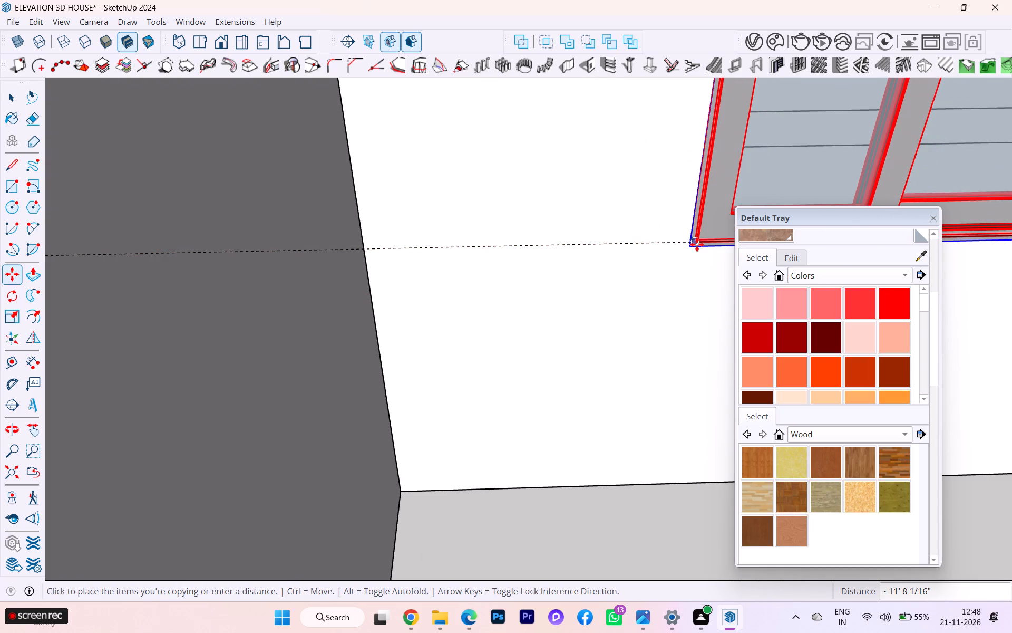
pyautogui.click(692, 244)
# Move the copied window about 1 7/16" so its lower corner sits on the matching lower corner of the adjoining room's opening.
pyautogui.scroll(-3, 566, 256)
pyautogui.scroll(4, 723, 252)
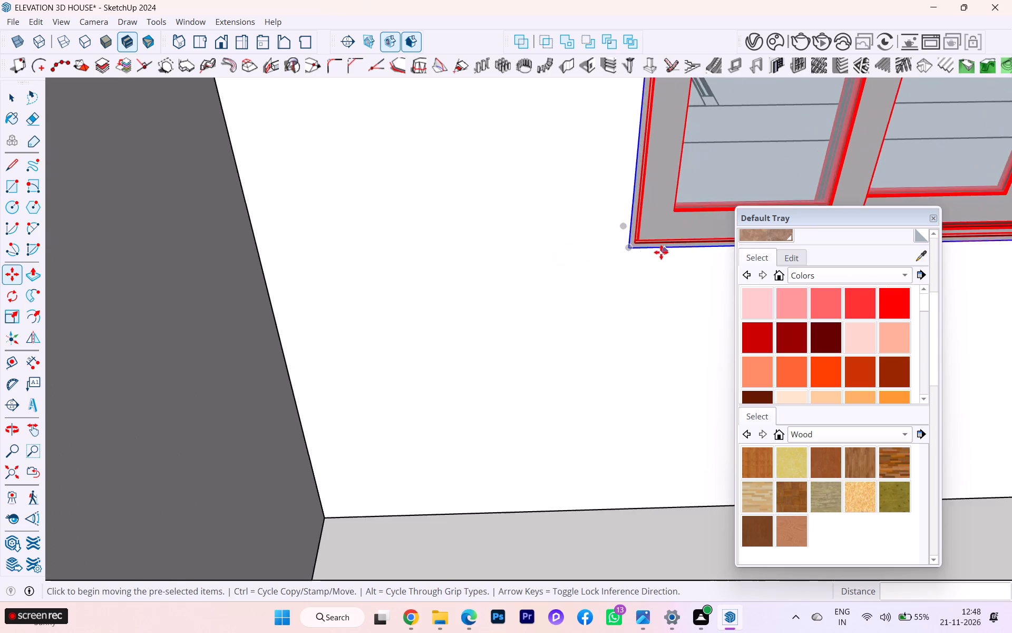
pyautogui.scroll(4, 661, 252)
pyautogui.scroll(-1, 645, 250)
pyautogui.scroll(4, 645, 250)
pyautogui.click(621, 246)
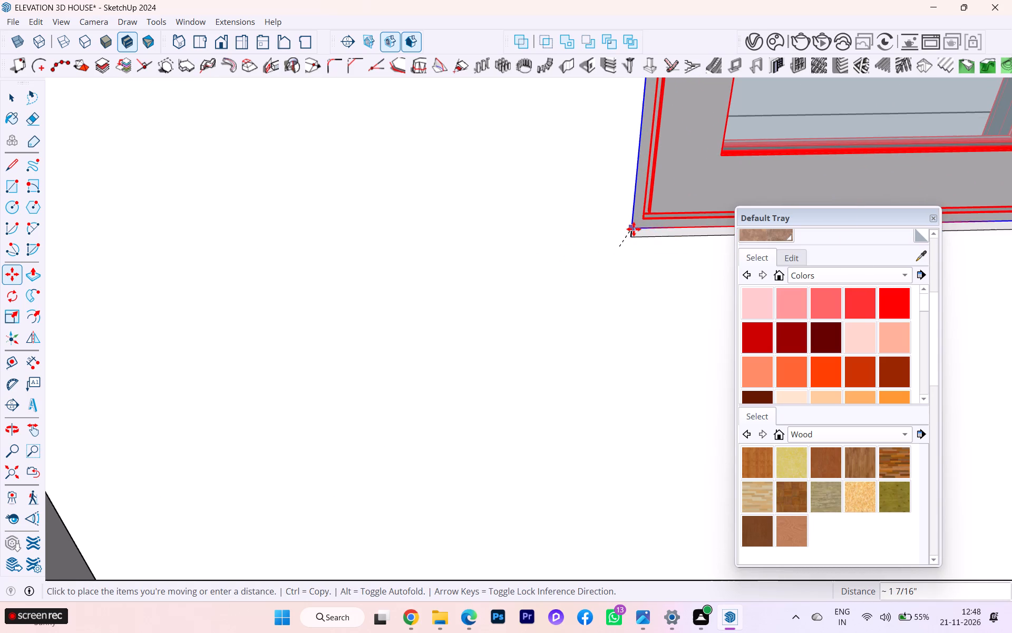
pyautogui.click(633, 235)
pyautogui.scroll(-1, 673, 251)
pyautogui.scroll(3, 675, 251)
pyautogui.scroll(-1, 677, 252)
pyautogui.scroll(1, 677, 252)
pyautogui.scroll(-1, 677, 252)
pyautogui.scroll(3, 682, 251)
pyautogui.scroll(-1, 681, 251)
pyautogui.scroll(1, 680, 251)
pyautogui.scroll(-2, 678, 252)
pyautogui.scroll(4, 663, 256)
pyautogui.scroll(-1, 661, 257)
pyautogui.scroll(1, 660, 257)
pyautogui.scroll(-2, 660, 257)
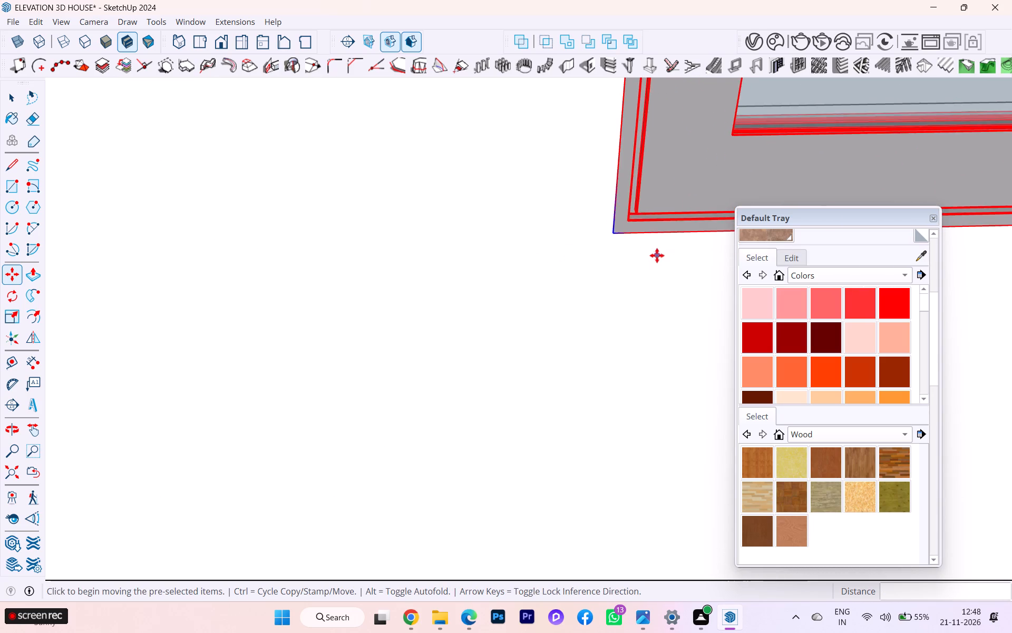
pyautogui.scroll(-1, 657, 255)
pyautogui.scroll(1, 657, 254)
pyautogui.scroll(-2, 657, 254)
pyautogui.scroll(1, 657, 254)
pyautogui.scroll(-2, 655, 259)
pyautogui.scroll(1, 649, 262)
pyautogui.scroll(-1, 649, 263)
pyautogui.scroll(1, 647, 263)
pyautogui.scroll(-6, 637, 257)
pyautogui.scroll(3, 637, 257)
pyautogui.scroll(-3, 637, 257)
pyautogui.scroll(3, 653, 275)
pyautogui.scroll(-5, 654, 276)
pyautogui.scroll(1, 625, 293)
pyautogui.scroll(-3, 624, 294)
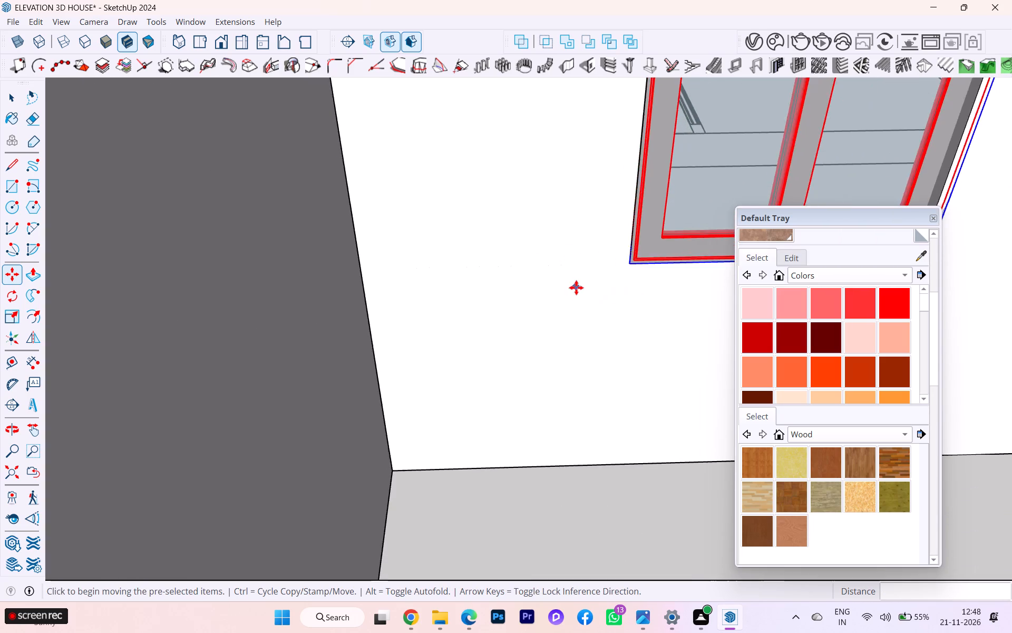
# Scale the copied window in width and height to the opposite upper corner of its opening, then deselect it.
pyautogui.scroll(-8, 576, 287)
pyautogui.scroll(3, 693, 196)
pyautogui.scroll(2, 735, 162)
pyautogui.scroll(3, 783, 137)
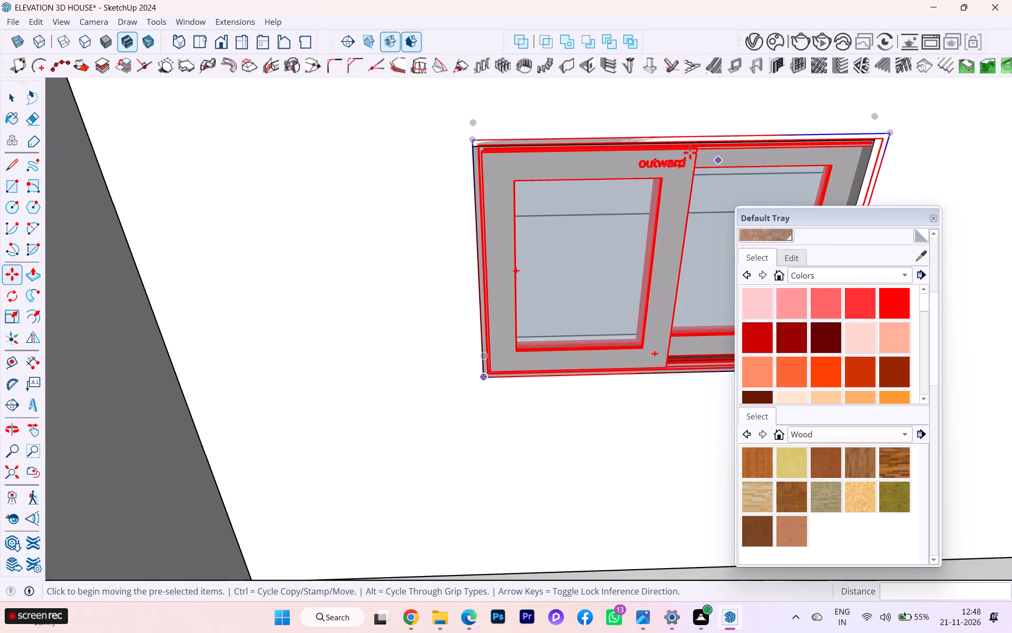
pyautogui.scroll(3, 500, 117)
pyautogui.press('s')
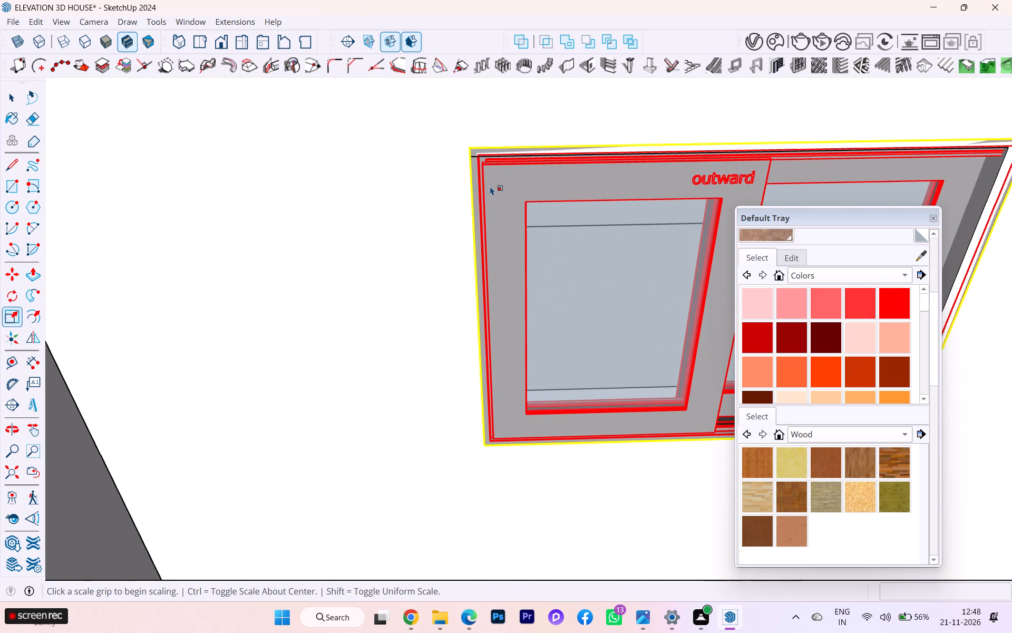
pyautogui.scroll(-5, 513, 314)
pyautogui.scroll(-3, 644, 195)
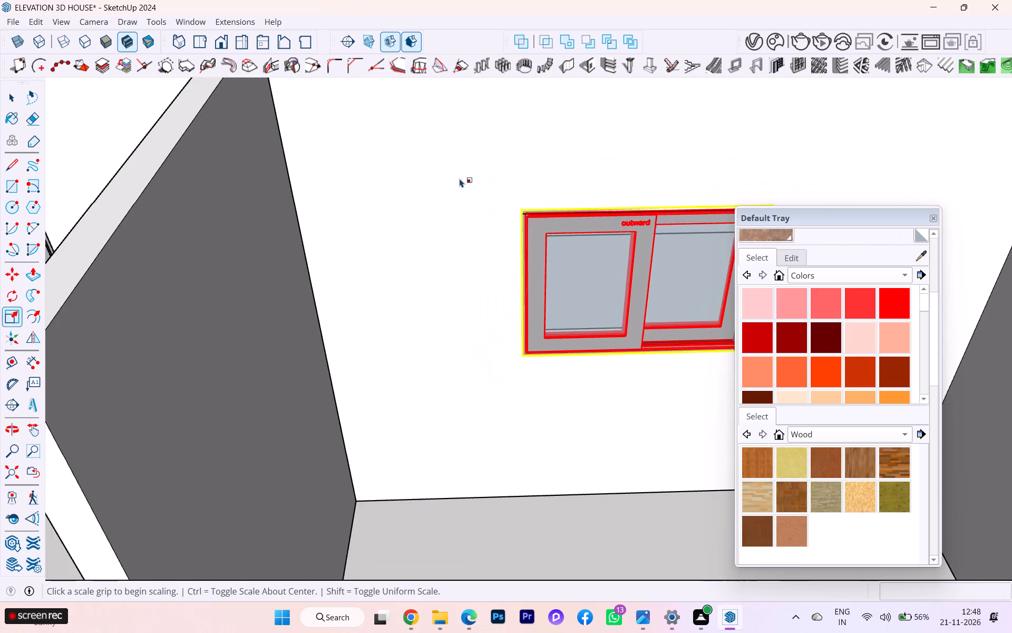
pyautogui.scroll(-3, 460, 178)
pyautogui.scroll(4, 672, 193)
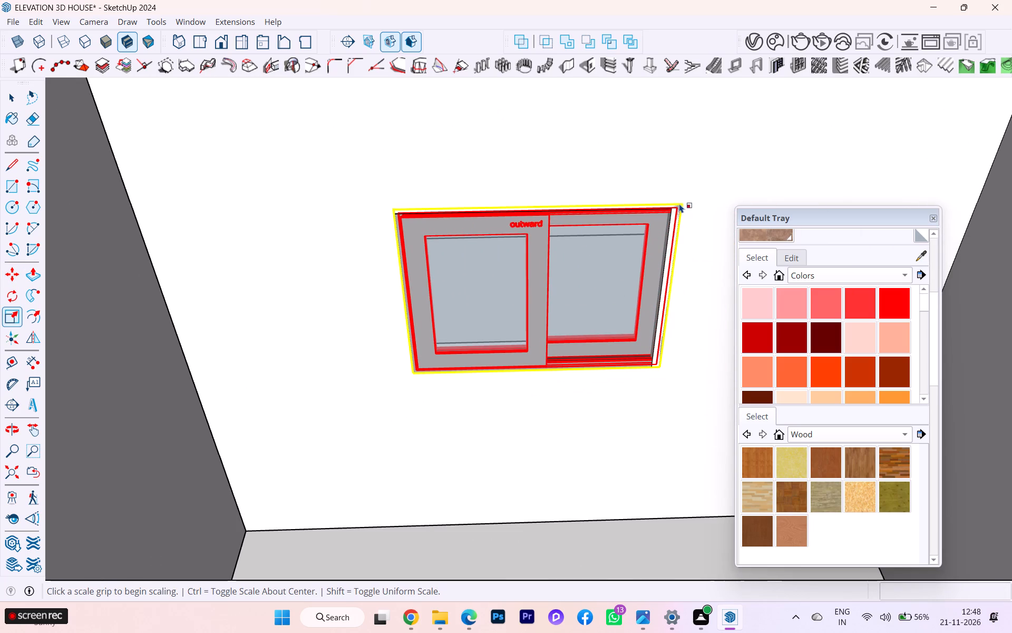
pyautogui.click(682, 204)
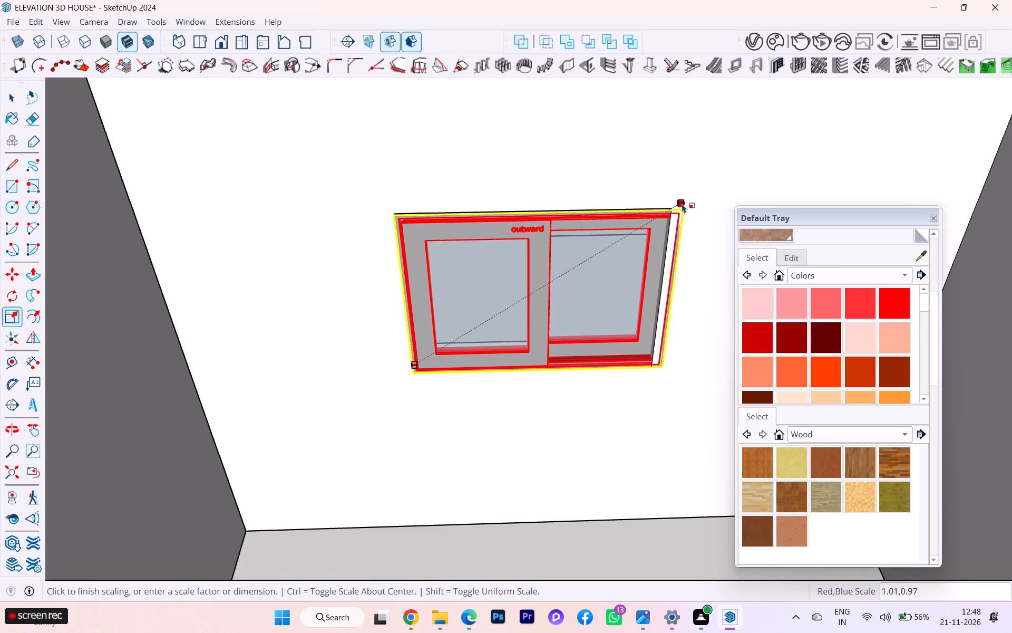
pyautogui.click(672, 210)
pyautogui.scroll(-4, 648, 202)
pyautogui.scroll(1, 644, 208)
pyautogui.scroll(-4, 644, 209)
pyautogui.scroll(1, 633, 218)
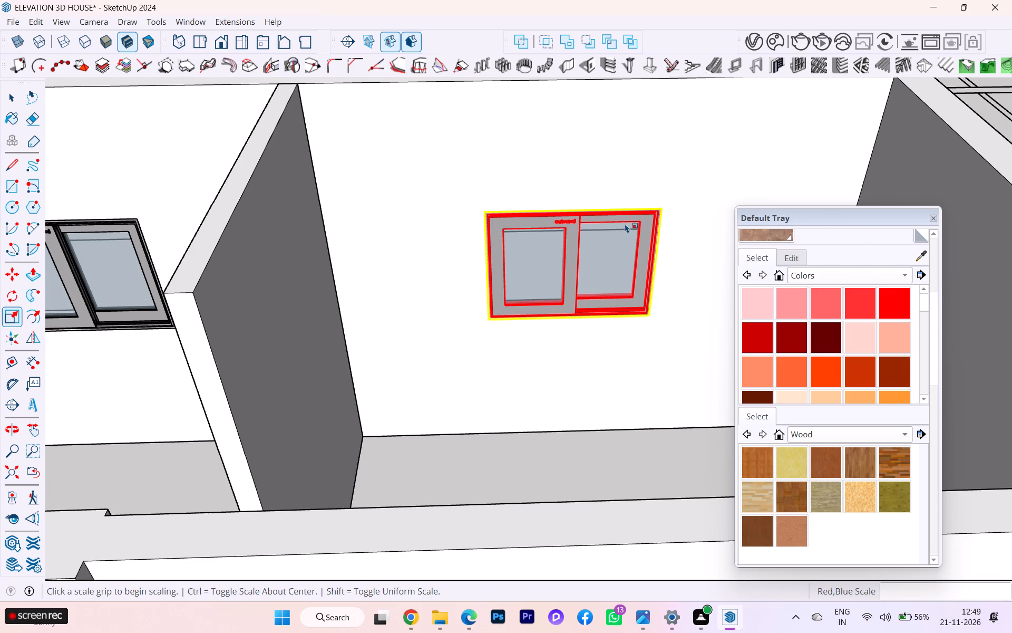
pyautogui.moveTo(13, 88); pyautogui.dragTo(19, 93)
pyautogui.scroll(-13, 655, 323)
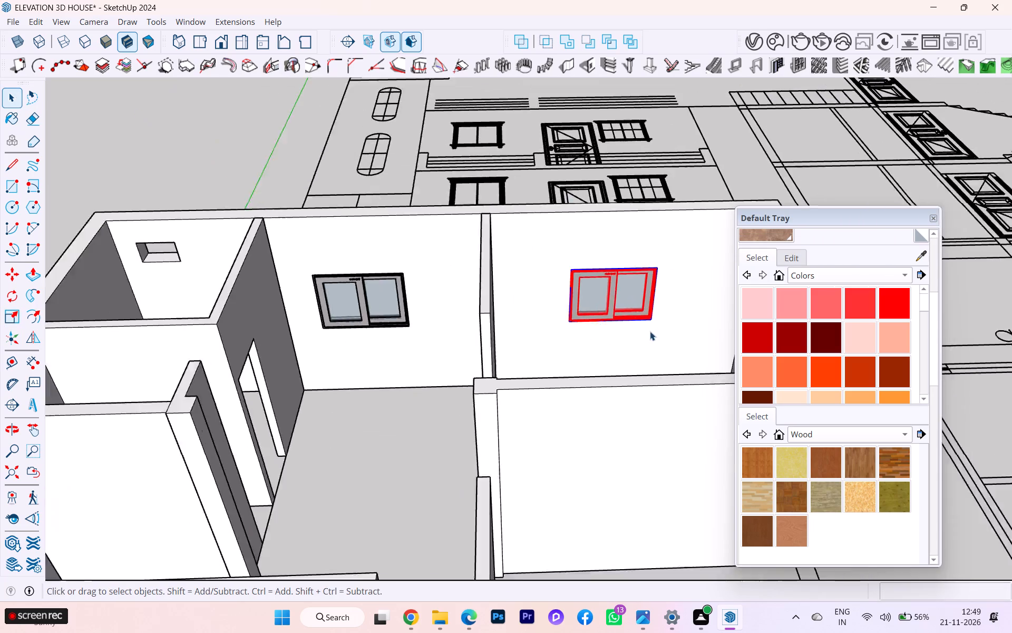
pyautogui.scroll(-2, 650, 331)
pyautogui.click(295, 181)
# Examine the two back-wall windows and their fit in the wall openings from several angles.
pyautogui.scroll(4, 651, 341)
pyautogui.scroll(1, 608, 291)
pyautogui.scroll(-1, 608, 291)
pyautogui.scroll(2, 608, 291)
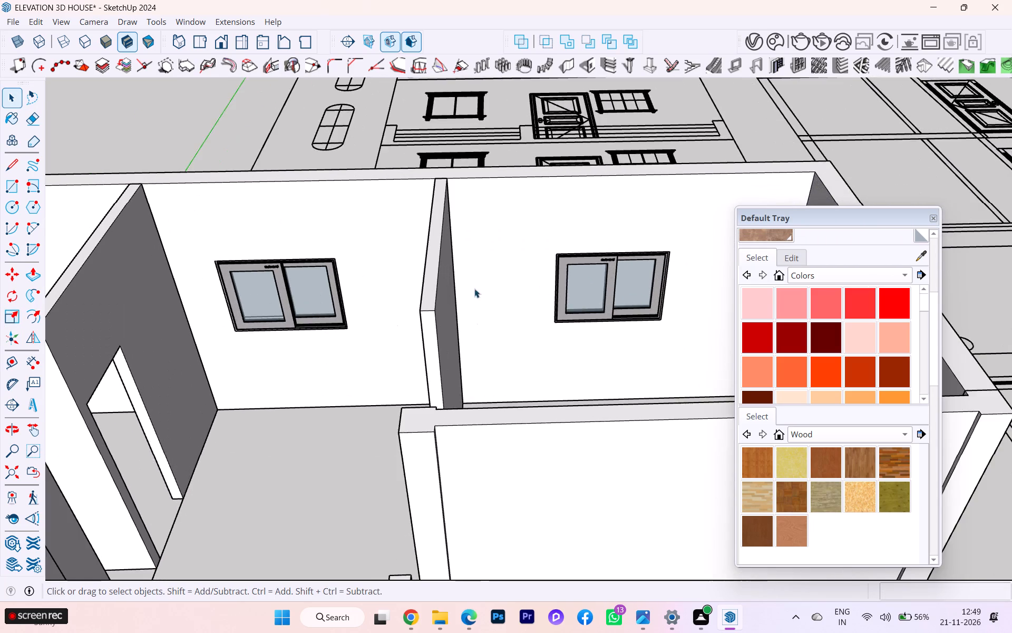
pyautogui.moveTo(431, 296); pyautogui.dragTo(517, 247, button='middle')
pyautogui.scroll(-6, 562, 241)
pyautogui.moveTo(583, 286); pyautogui.dragTo(458, 210, button='middle')
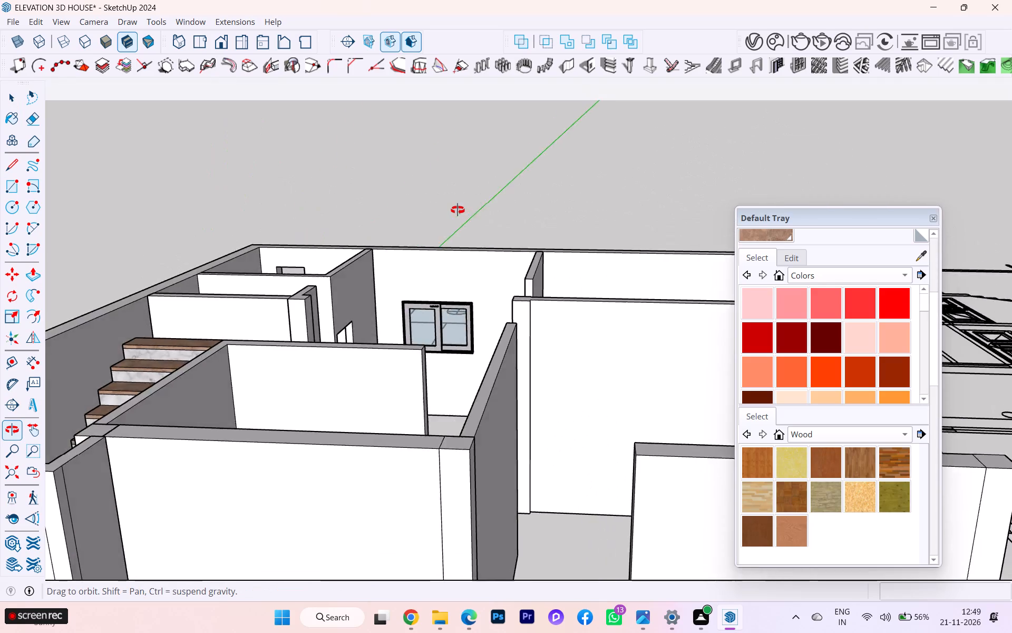
pyautogui.moveTo(458, 210); pyautogui.dragTo(268, 327, button='middle')
# Examine the small back corner room, its doorway and its small high window opening from above and from several angles.
pyautogui.scroll(5, 369, 224)
pyautogui.scroll(-1, 434, 212)
pyautogui.scroll(9, 434, 212)
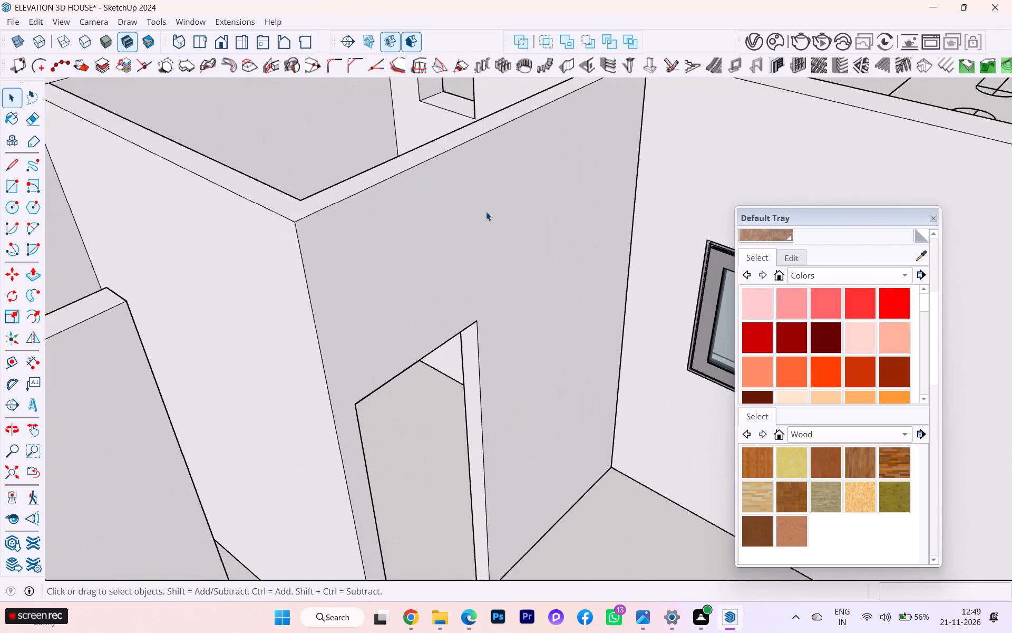
pyautogui.scroll(-1, 490, 218)
pyautogui.moveTo(491, 222); pyautogui.dragTo(286, 456, button='middle')
pyautogui.scroll(-1, 403, 334)
pyautogui.scroll(-1, 478, 368)
pyautogui.scroll(1, 479, 368)
pyautogui.scroll(-2, 479, 368)
pyautogui.scroll(1, 480, 367)
pyautogui.scroll(-2, 480, 367)
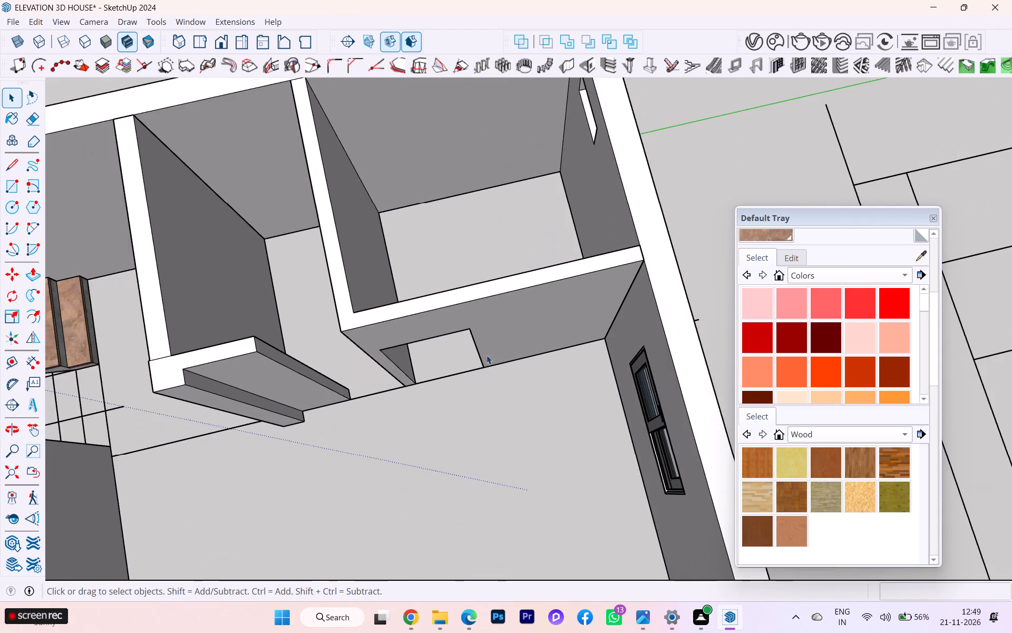
pyautogui.scroll(-1, 491, 293)
pyautogui.scroll(1, 491, 293)
pyautogui.scroll(-5, 491, 293)
pyautogui.moveTo(494, 294); pyautogui.dragTo(547, 365, button='middle')
pyautogui.scroll(5, 484, 198)
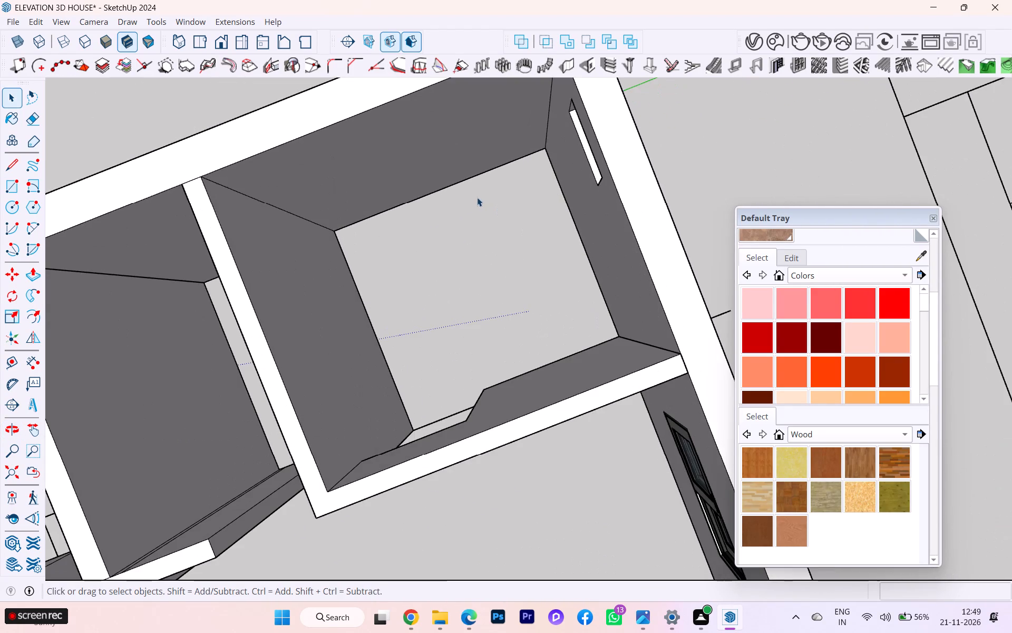
pyautogui.scroll(-1, 472, 207)
pyautogui.scroll(2, 472, 208)
pyautogui.scroll(-1, 471, 212)
pyautogui.moveTo(468, 220); pyautogui.dragTo(472, 252, button='middle')
pyautogui.scroll(4, 472, 252)
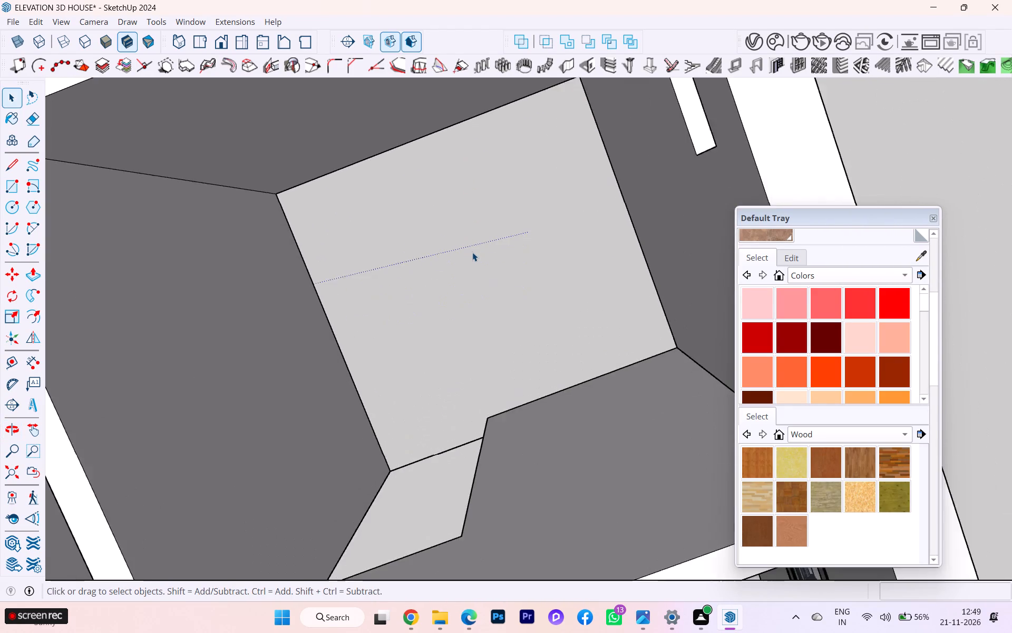
pyautogui.scroll(-4, 479, 253)
pyautogui.moveTo(481, 258); pyautogui.dragTo(458, 197, button='middle')
pyautogui.scroll(4, 458, 197)
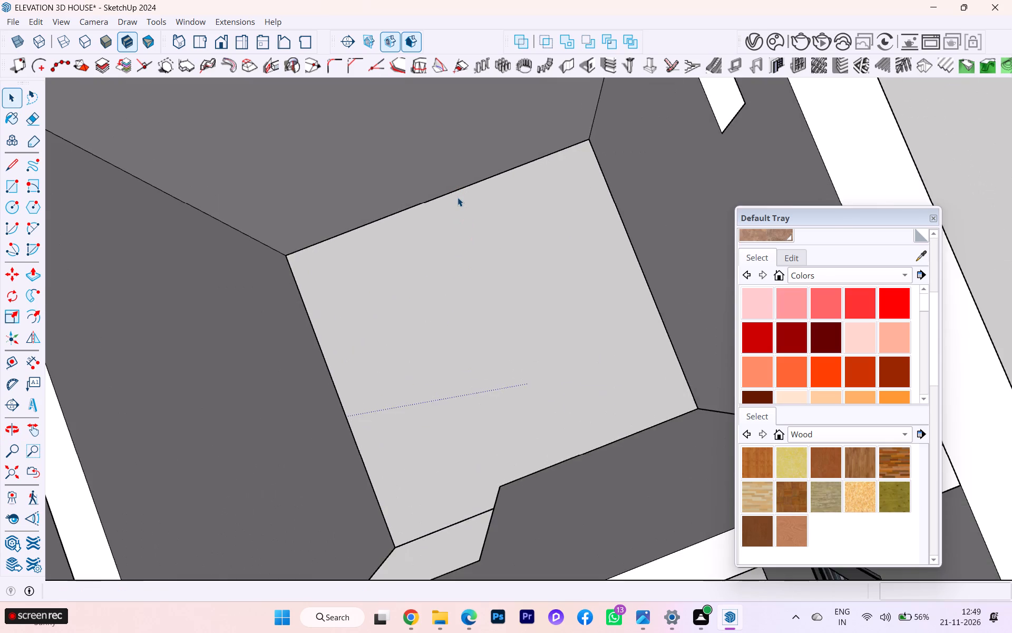
pyautogui.scroll(-3, 459, 203)
pyautogui.scroll(4, 460, 206)
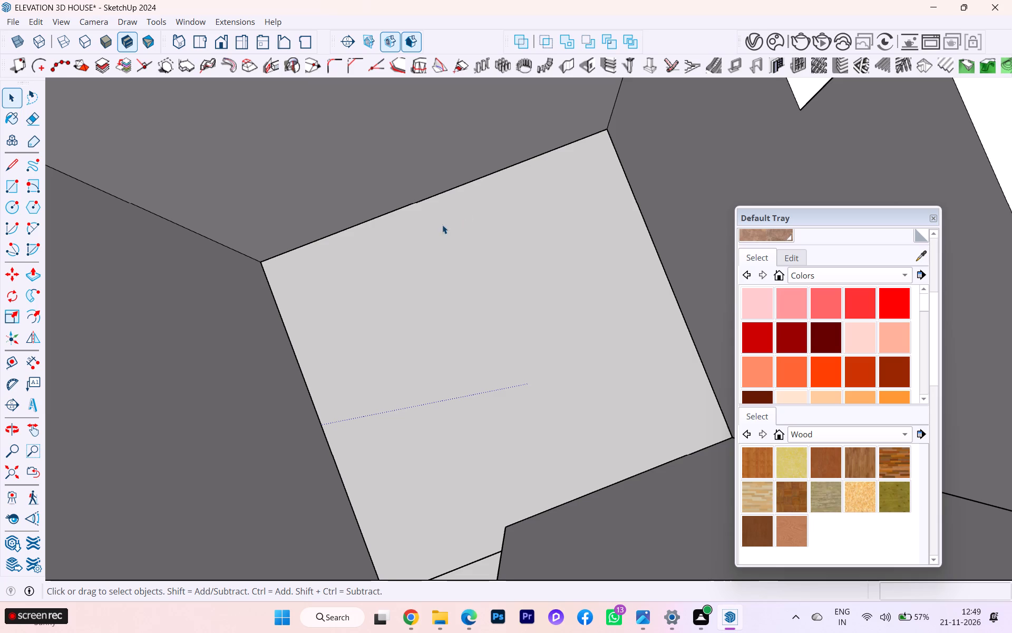
pyautogui.scroll(-2, 619, 192)
pyautogui.scroll(1, 631, 189)
pyautogui.scroll(-2, 631, 189)
pyautogui.scroll(3, 631, 189)
pyautogui.scroll(-5, 577, 183)
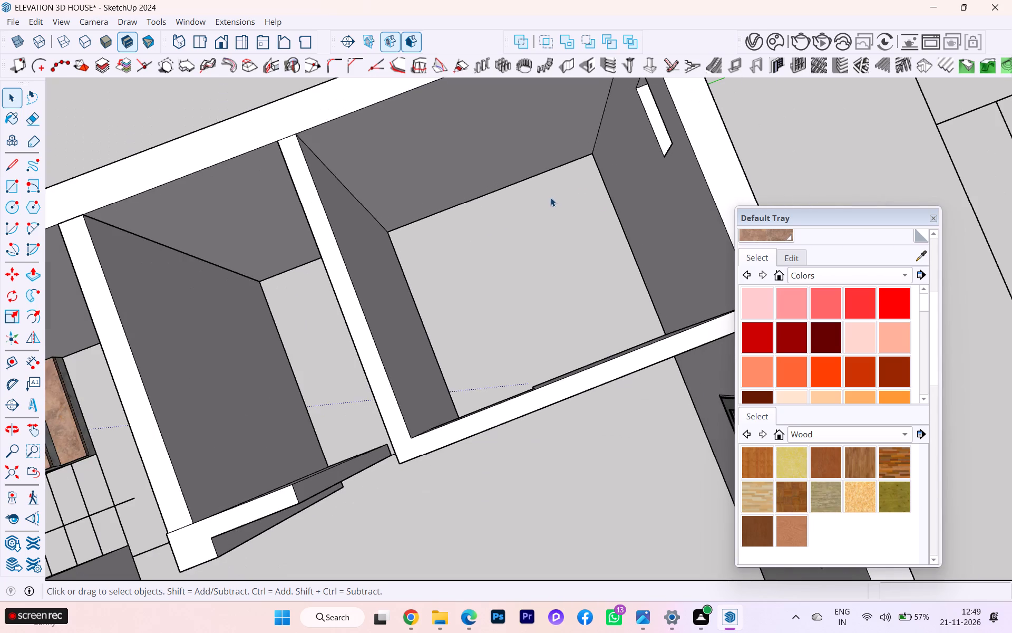
pyautogui.moveTo(546, 207); pyautogui.dragTo(455, 255, button='middle')
pyautogui.scroll(-2, 485, 195)
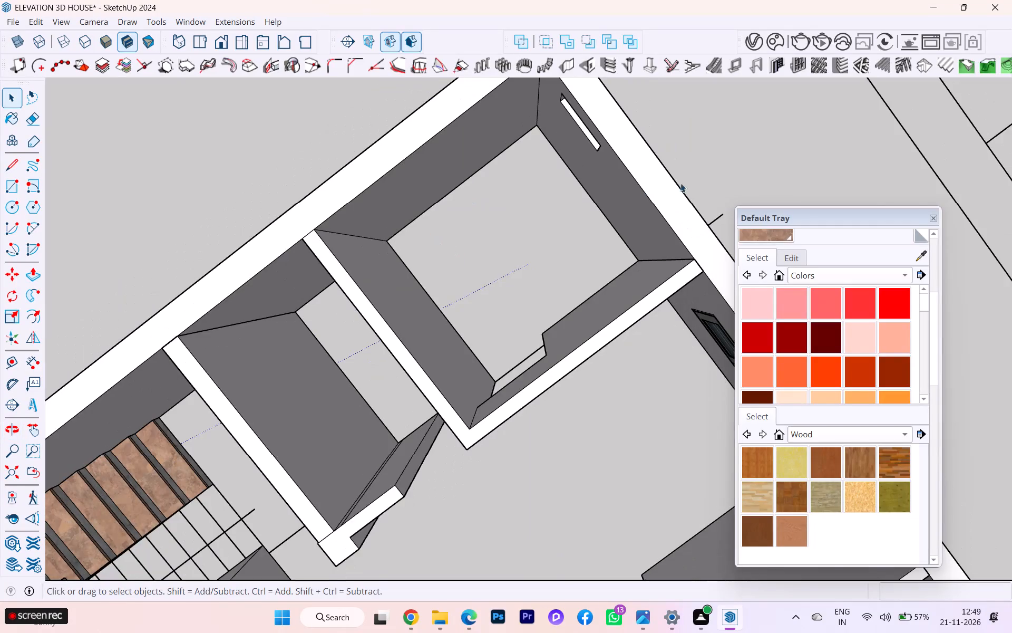
pyautogui.scroll(-1, 685, 191)
pyautogui.moveTo(668, 218); pyautogui.dragTo(573, 223, button='middle')
pyautogui.scroll(-1, 364, 266)
pyautogui.moveTo(359, 272); pyautogui.dragTo(356, 170, button='middle')
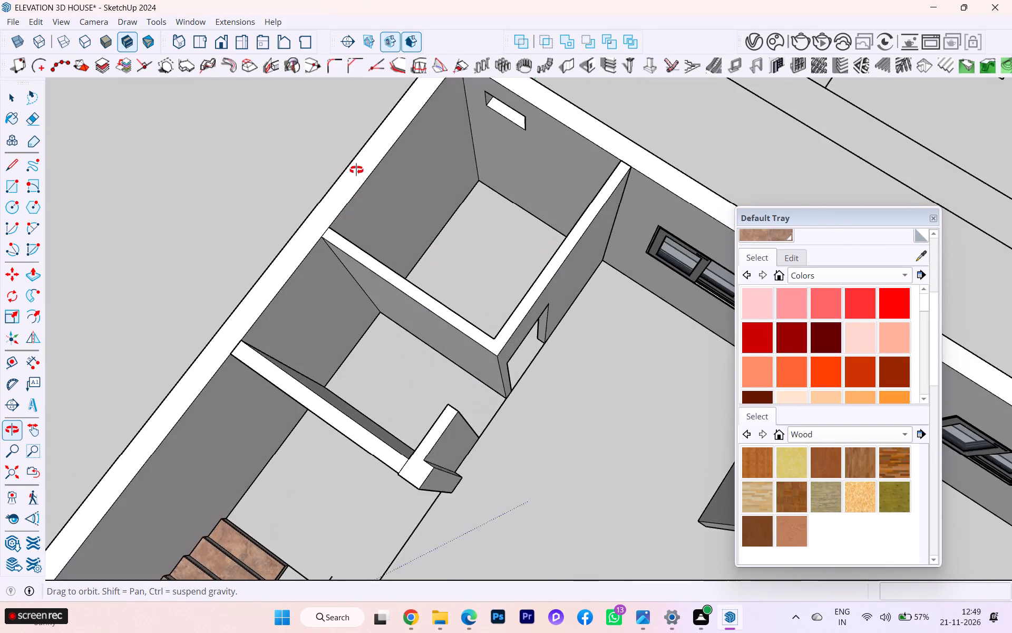
pyautogui.moveTo(356, 170); pyautogui.dragTo(350, 168, button='middle')
pyautogui.scroll(5, 549, 169)
pyautogui.scroll(-1, 567, 187)
pyautogui.moveTo(560, 206); pyautogui.dragTo(458, 294, button='middle')
pyautogui.scroll(2, 500, 173)
pyautogui.scroll(-5, 340, 159)
pyautogui.moveTo(372, 194); pyautogui.dragTo(374, 209, button='middle')
pyautogui.scroll(3, 394, 168)
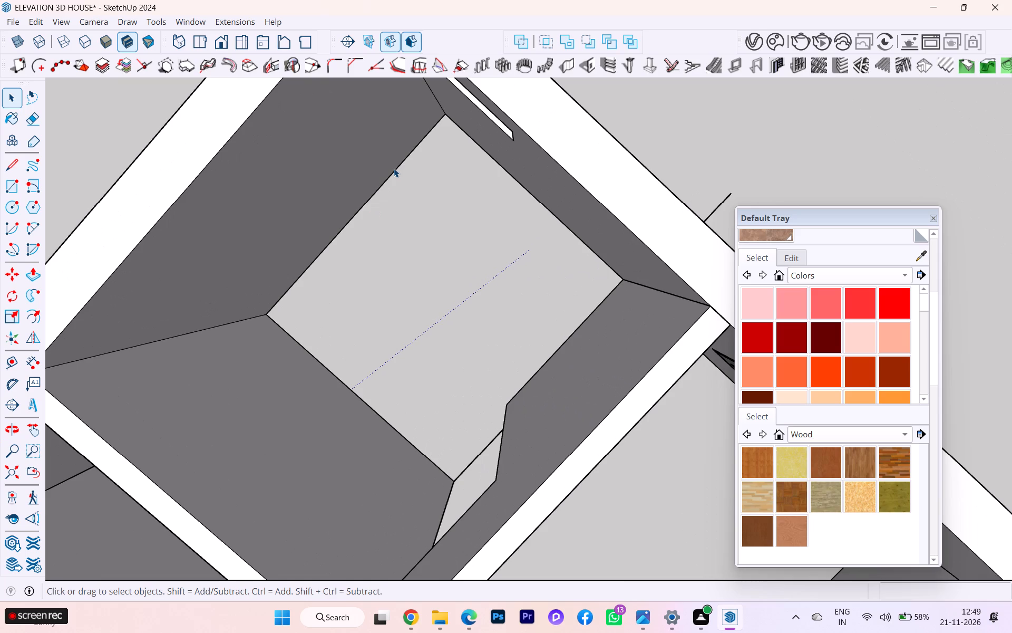
pyautogui.scroll(-1, 394, 168)
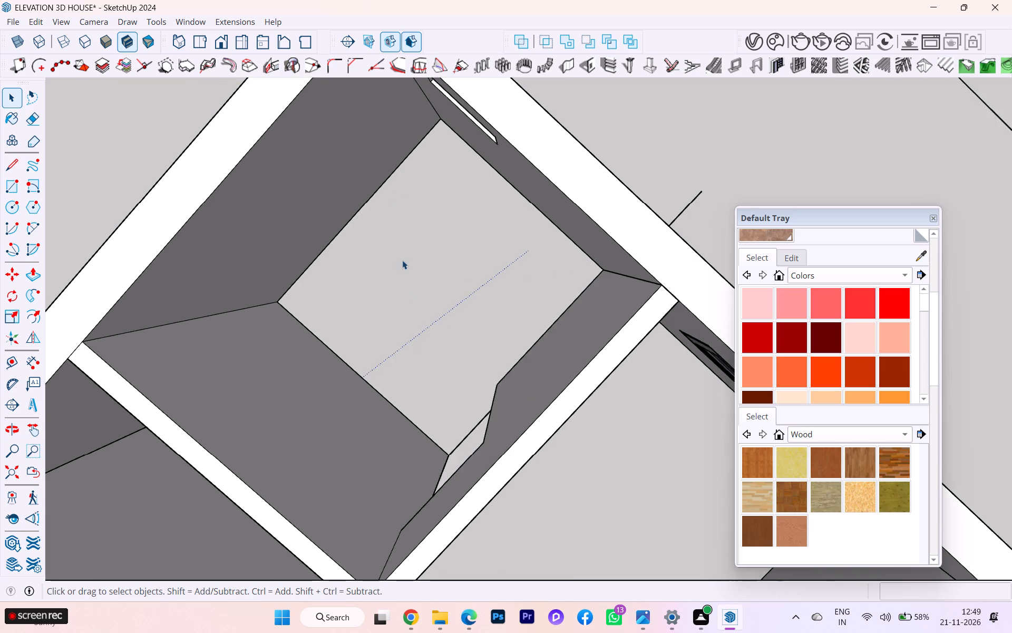
pyautogui.scroll(-2, 402, 260)
pyautogui.moveTo(424, 306); pyautogui.dragTo(331, 200, button='middle')
pyautogui.scroll(-6, 390, 220)
pyautogui.moveTo(497, 276); pyautogui.dragTo(462, 231, button='middle')
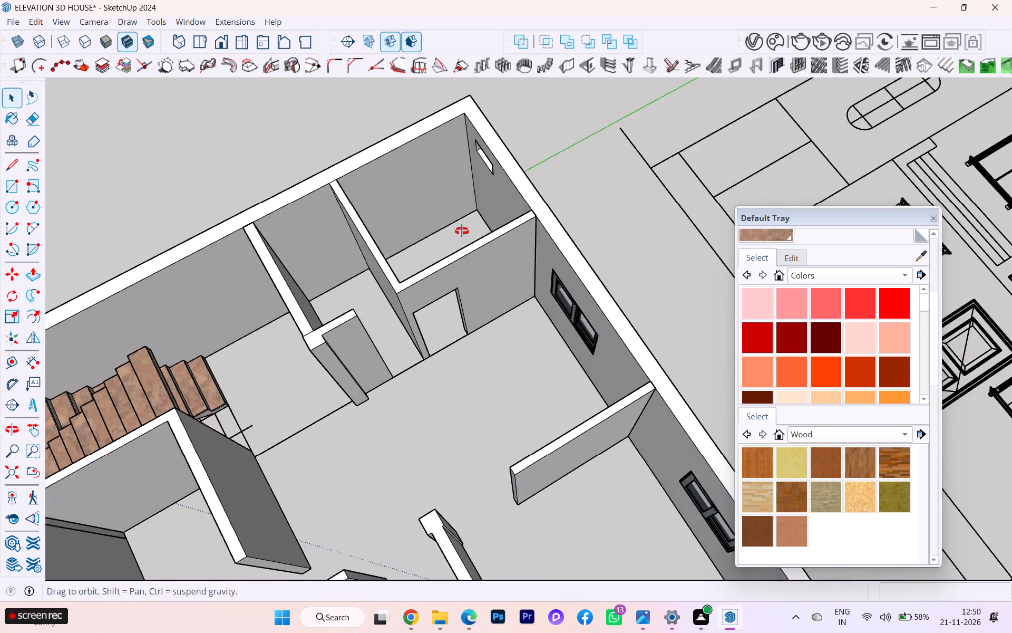
pyautogui.moveTo(462, 231); pyautogui.dragTo(450, 224, button='middle')
# Turn on the back edges display and examine the hidden edges of the walls, openings and staircase across the house.
pyautogui.press('k')
pyautogui.scroll(3, 536, 299)
pyautogui.scroll(-1, 536, 299)
pyautogui.scroll(3, 536, 299)
pyautogui.scroll(-4, 510, 269)
pyautogui.moveTo(394, 290); pyautogui.dragTo(392, 231, button='middle')
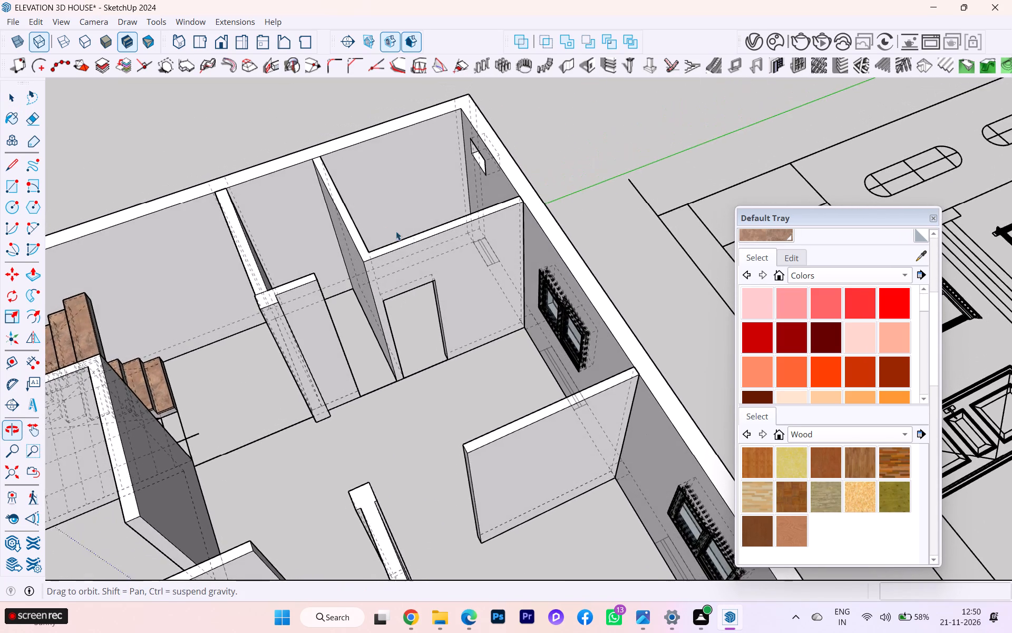
pyautogui.scroll(-1, 483, 263)
pyautogui.scroll(-1, 607, 209)
pyautogui.scroll(-4, 617, 253)
pyautogui.scroll(1, 598, 251)
pyautogui.scroll(-1, 598, 251)
pyautogui.moveTo(411, 311); pyautogui.dragTo(435, 299, button='middle')
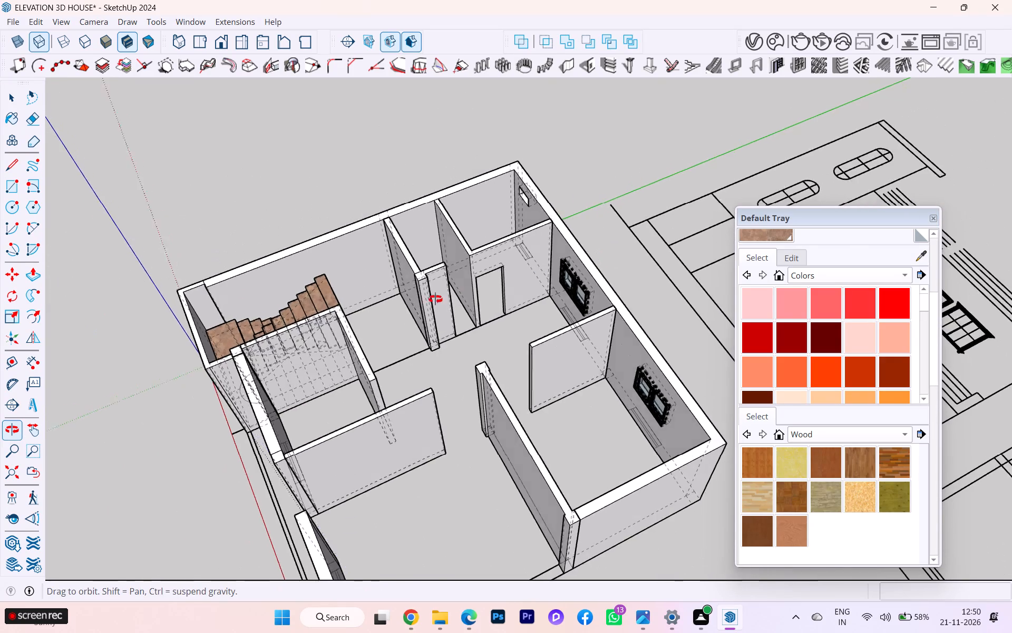
# Set up a new wall opening with a width of 4' and a height of 4'.
pyautogui.moveTo(435, 299); pyautogui.dragTo(530, 243, button='middle')
pyautogui.scroll(2, 361, 458)
pyautogui.scroll(-3, 516, 238)
pyautogui.moveTo(399, 358); pyautogui.dragTo(525, 290, button='middle')
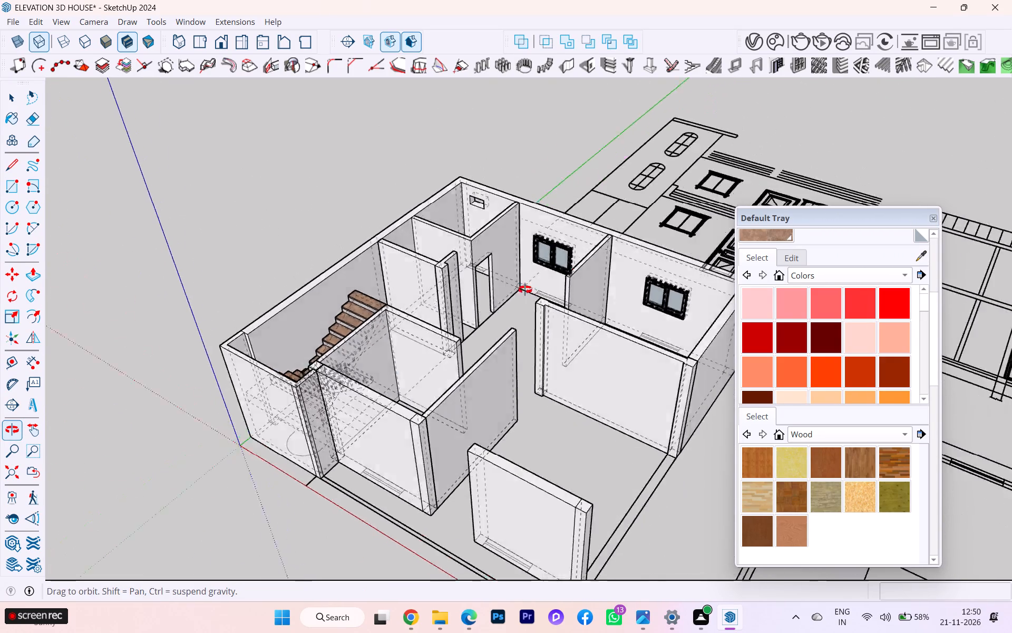
pyautogui.moveTo(525, 290); pyautogui.dragTo(615, 209, button='middle')
pyautogui.scroll(4, 438, 500)
pyautogui.moveTo(498, 510); pyautogui.dragTo(546, 533, button='middle')
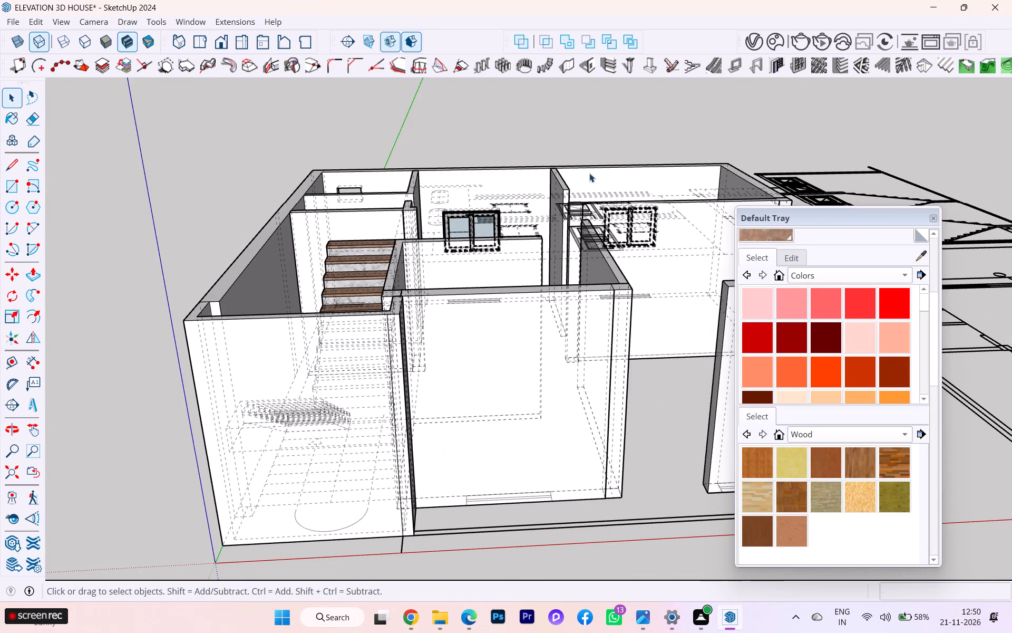
pyautogui.click(589, 72)
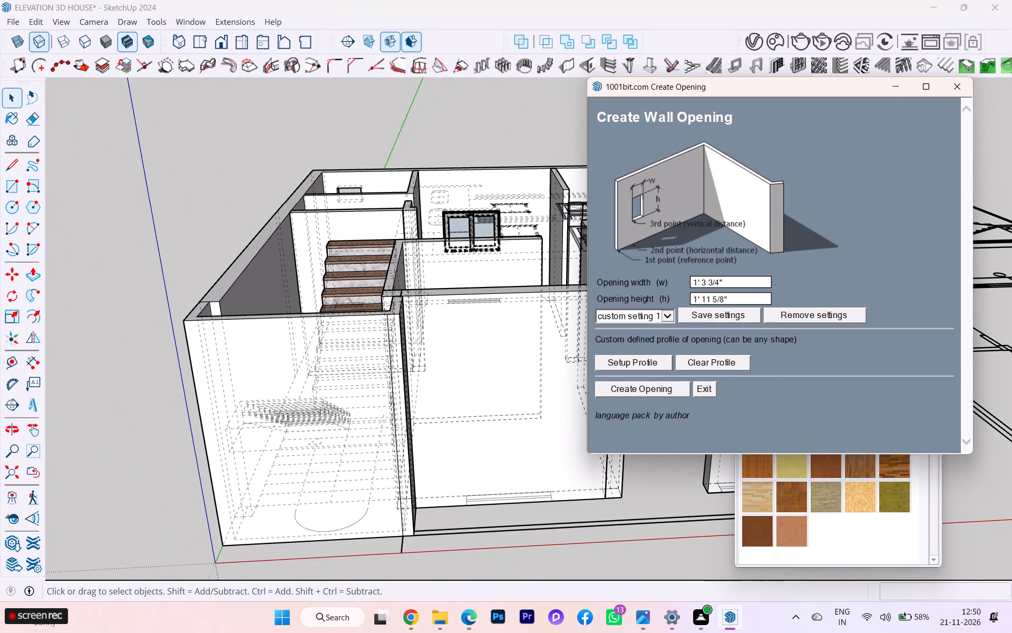
pyautogui.moveTo(733, 284); pyautogui.dragTo(598, 301)
pyautogui.press('4')
pyautogui.press('Return')
pyautogui.press('BackSpace')
pyautogui.press("'")
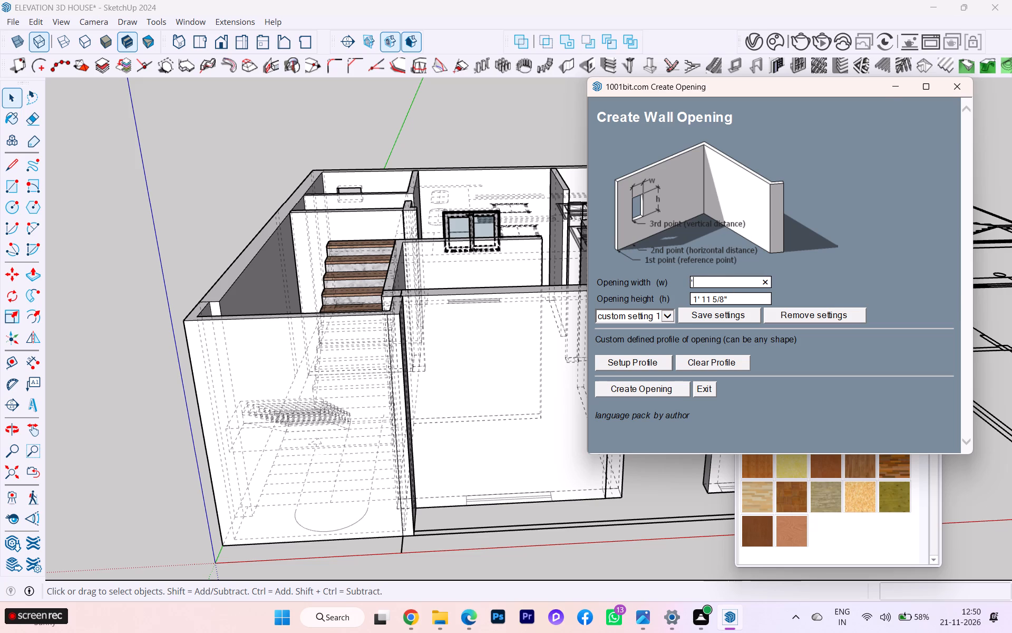
pyautogui.press('BackSpace')
pyautogui.write("4'")
pyautogui.moveTo(732, 293); pyautogui.dragTo(662, 309)
pyautogui.write("4'")
pyautogui.click(635, 387)
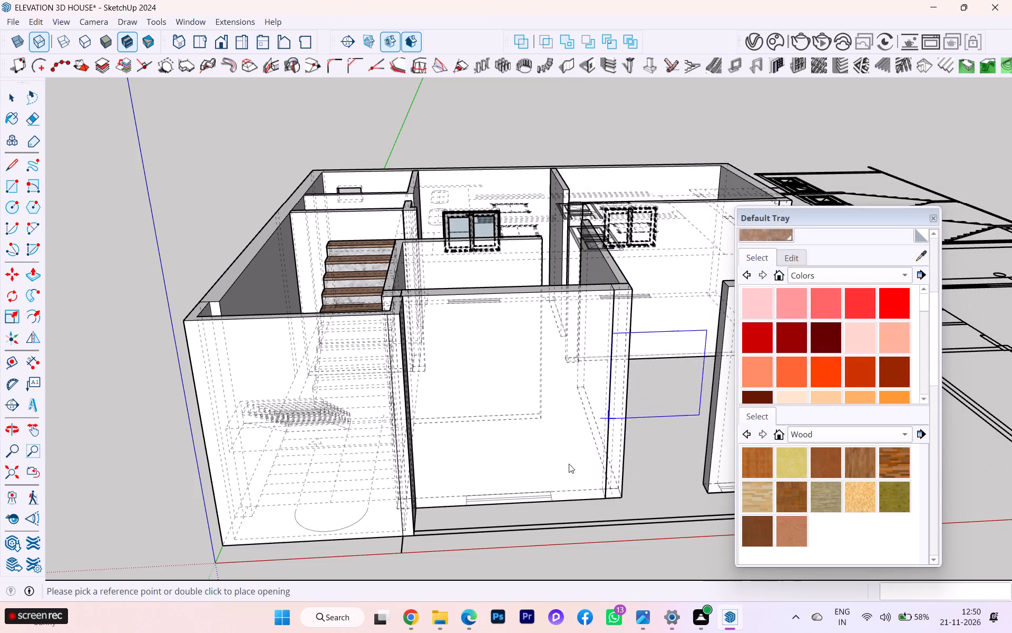
# Place the 4' by 4' opening in the front wall beside the staircase, at the marked window line, 3' above the wall base.
pyautogui.scroll(-1, 477, 507)
pyautogui.scroll(3, 477, 507)
pyautogui.scroll(-3, 477, 507)
pyautogui.scroll(2, 477, 507)
pyautogui.click(462, 505)
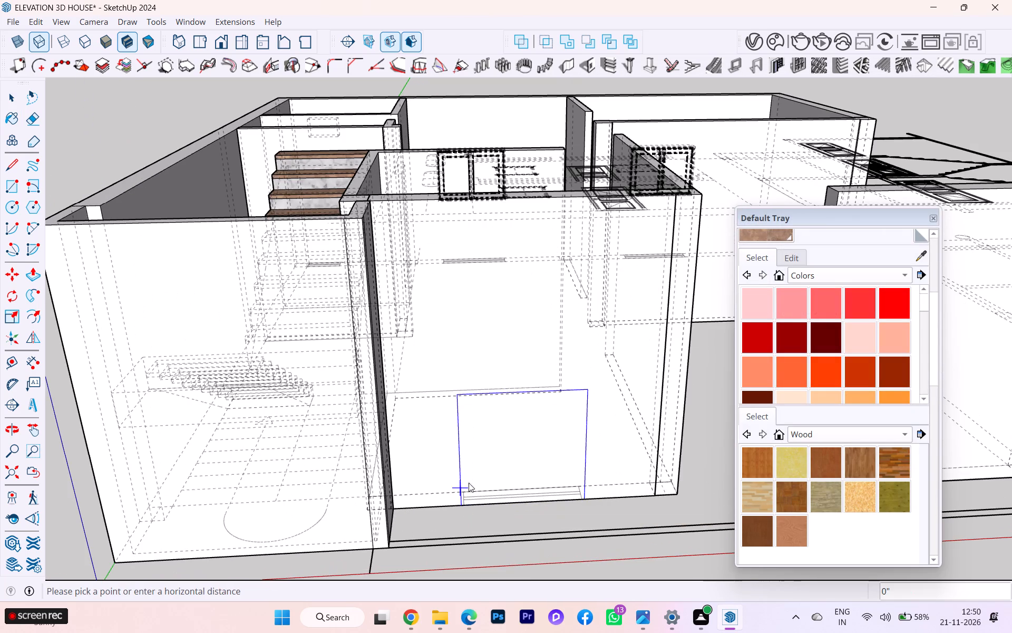
pyautogui.click(461, 505)
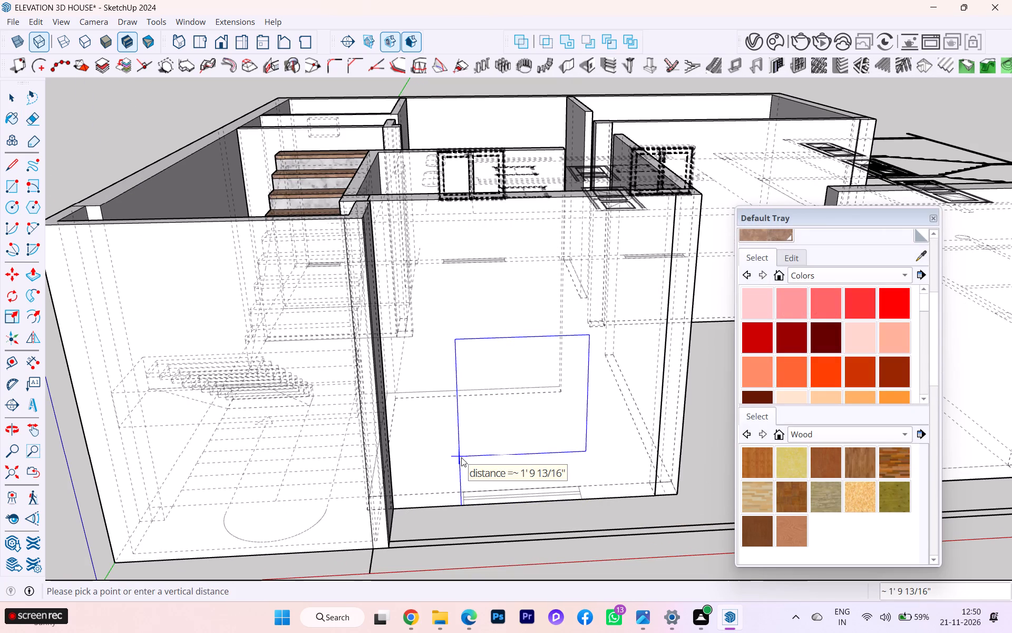
pyautogui.write("3'")
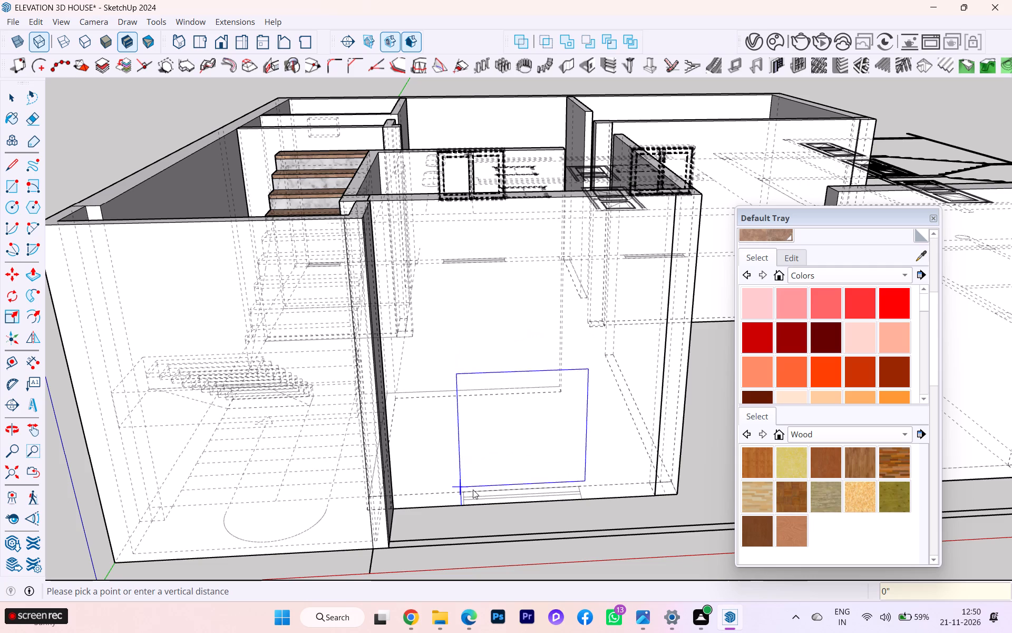
pyautogui.press('Return')
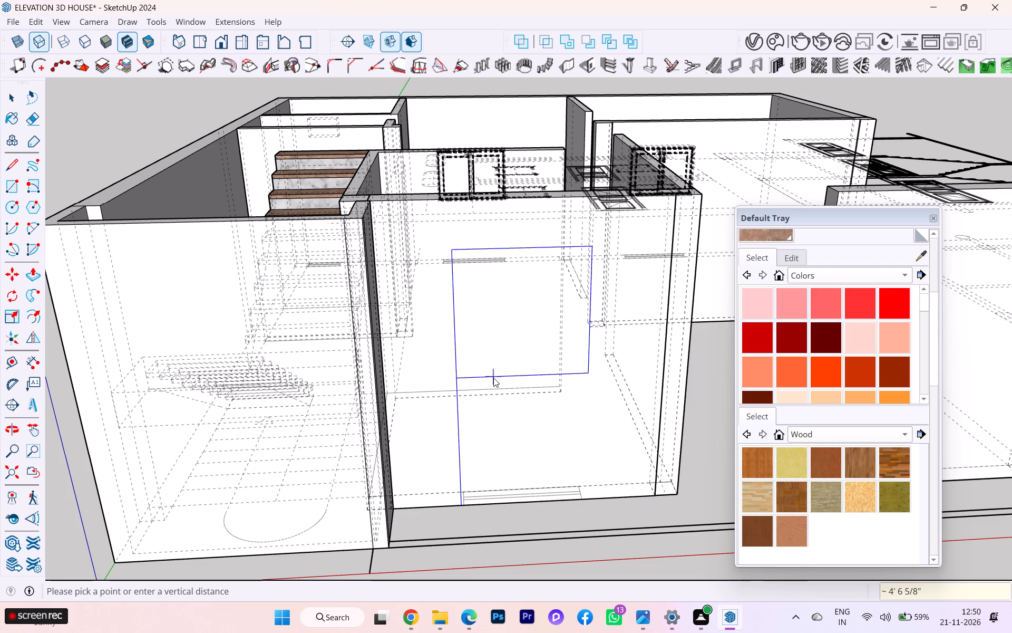
pyautogui.write("3'")
pyautogui.press('Return')
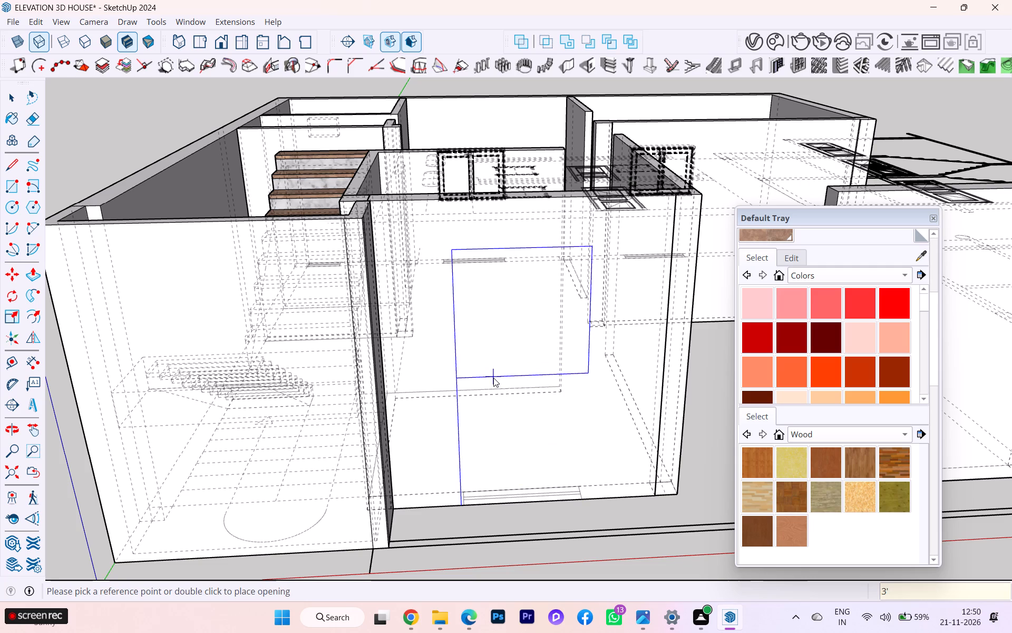
pyautogui.scroll(-4, 426, 432)
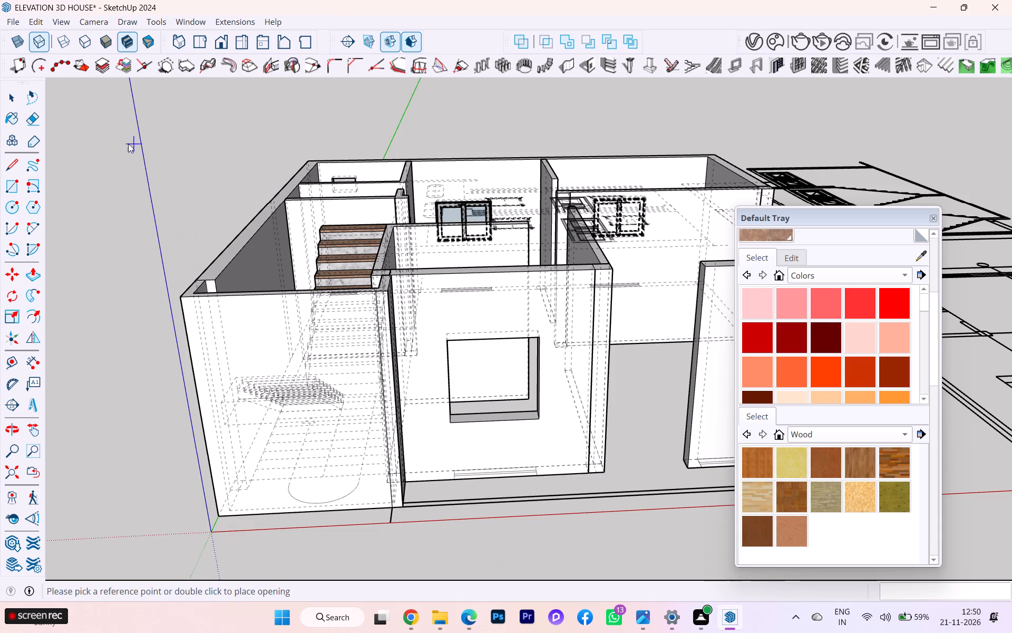
pyautogui.click(6, 100)
pyautogui.click(164, 195)
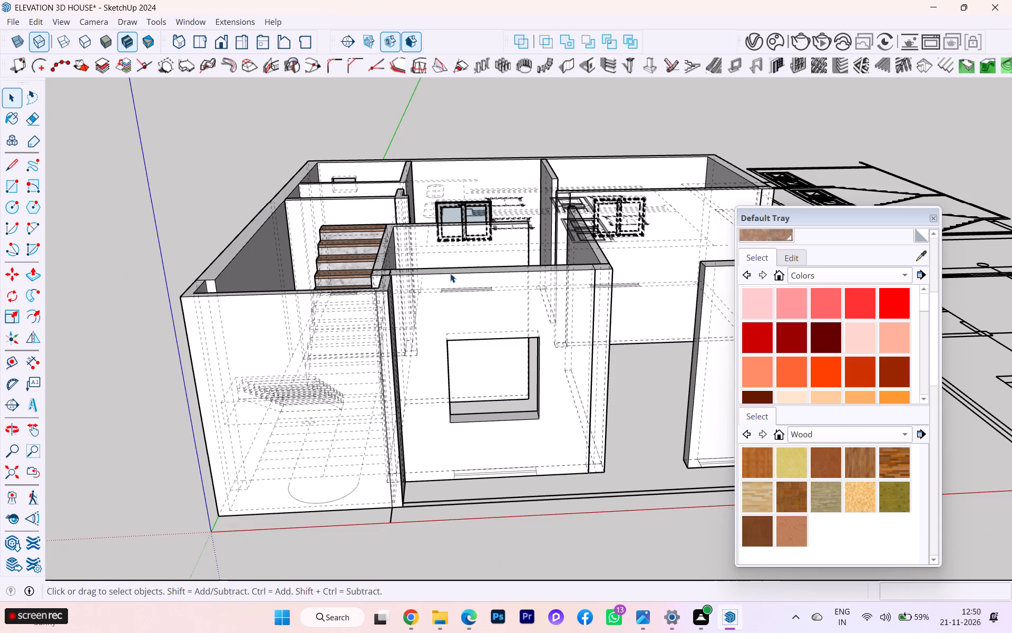
# Turn off the back edges display.
pyautogui.scroll(-3, 462, 287)
pyautogui.press('k')
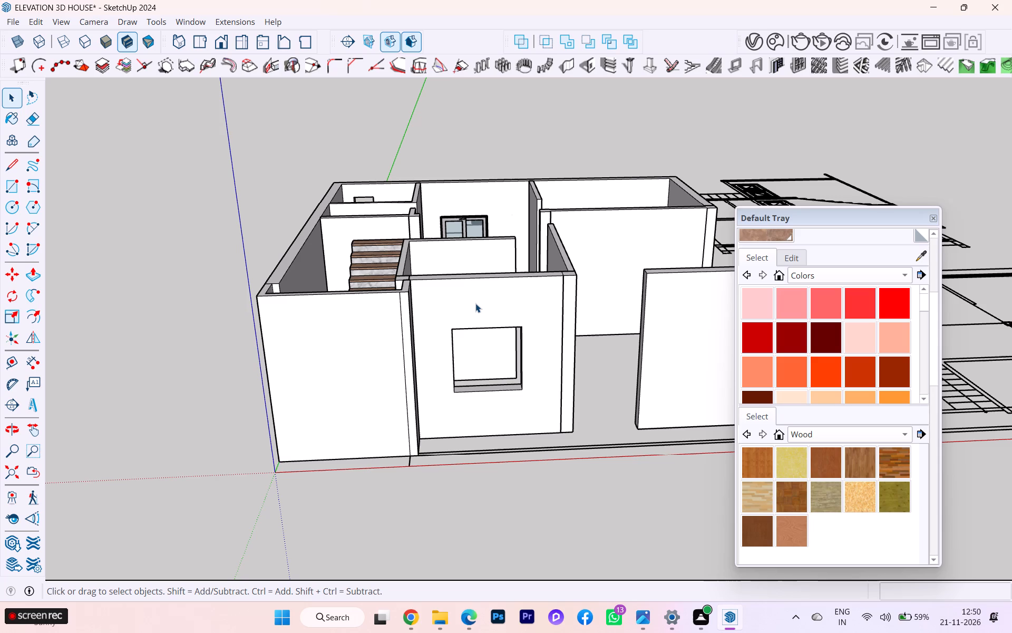
# Examine the front wall with its new opening and the room layout behind it from the front and from above.
pyautogui.scroll(-1, 312, 305)
pyautogui.scroll(1, 297, 306)
pyautogui.scroll(-1, 287, 309)
pyautogui.scroll(-1, 246, 341)
pyautogui.scroll(2, 246, 341)
pyautogui.scroll(-3, 246, 341)
pyautogui.scroll(-1, 332, 333)
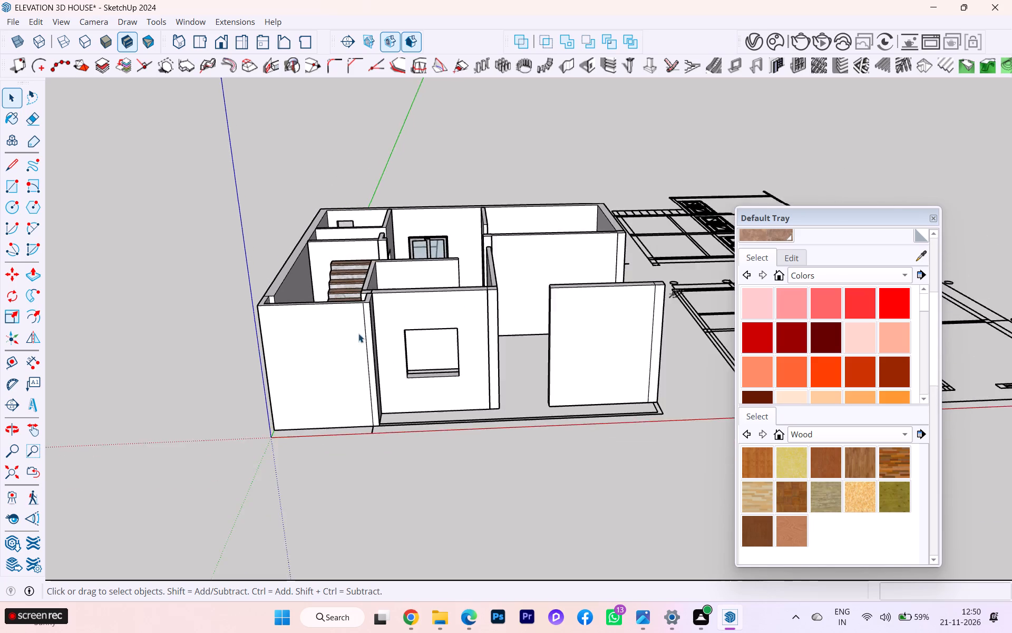
pyautogui.moveTo(411, 340); pyautogui.dragTo(421, 504, button='middle')
pyautogui.scroll(5, 473, 377)
pyautogui.scroll(3, 287, 458)
pyautogui.scroll(1, 335, 349)
pyautogui.scroll(-1, 335, 349)
pyautogui.scroll(2, 335, 349)
pyautogui.scroll(-1, 335, 349)
pyautogui.scroll(3, 335, 349)
pyautogui.scroll(-5, 242, 360)
pyautogui.scroll(-2, 353, 324)
pyautogui.scroll(1, 368, 324)
pyautogui.scroll(-2, 406, 339)
pyautogui.scroll(1, 407, 342)
pyautogui.scroll(-2, 407, 343)
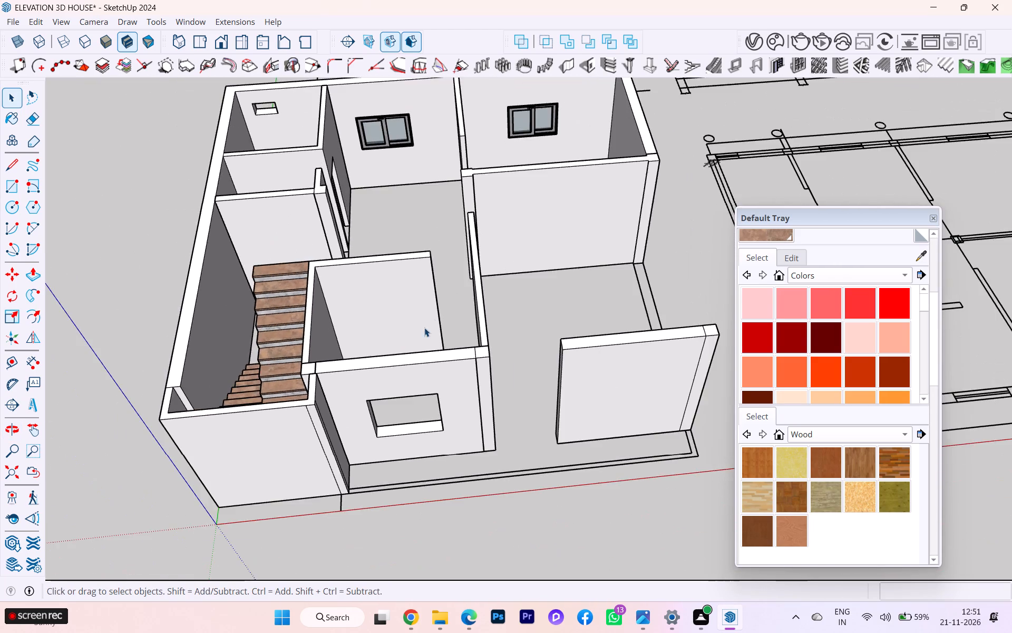
pyautogui.scroll(-6, 434, 320)
pyautogui.moveTo(402, 348); pyautogui.dragTo(390, 391, button='middle')
pyautogui.scroll(-1, 394, 377)
pyautogui.scroll(4, 390, 179)
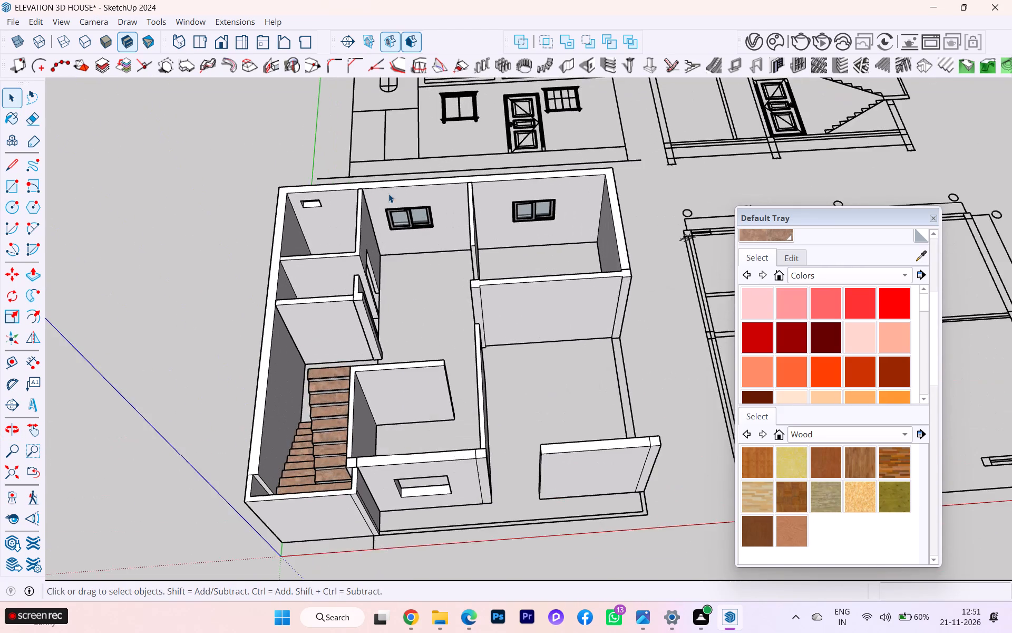
# Examine the small high window opening in the back corner room up close from several angles.
pyautogui.scroll(6, 388, 194)
pyautogui.scroll(-1, 364, 221)
pyautogui.scroll(1, 359, 223)
pyautogui.scroll(-2, 349, 228)
pyautogui.moveTo(348, 206); pyautogui.dragTo(381, 122, button='middle')
pyautogui.scroll(8, 221, 199)
pyautogui.scroll(-5, 283, 227)
pyautogui.moveTo(286, 247); pyautogui.dragTo(309, 183, button='middle')
pyautogui.scroll(4, 307, 187)
pyautogui.scroll(-2, 247, 308)
pyautogui.moveTo(252, 307); pyautogui.dragTo(286, 247, button='middle')
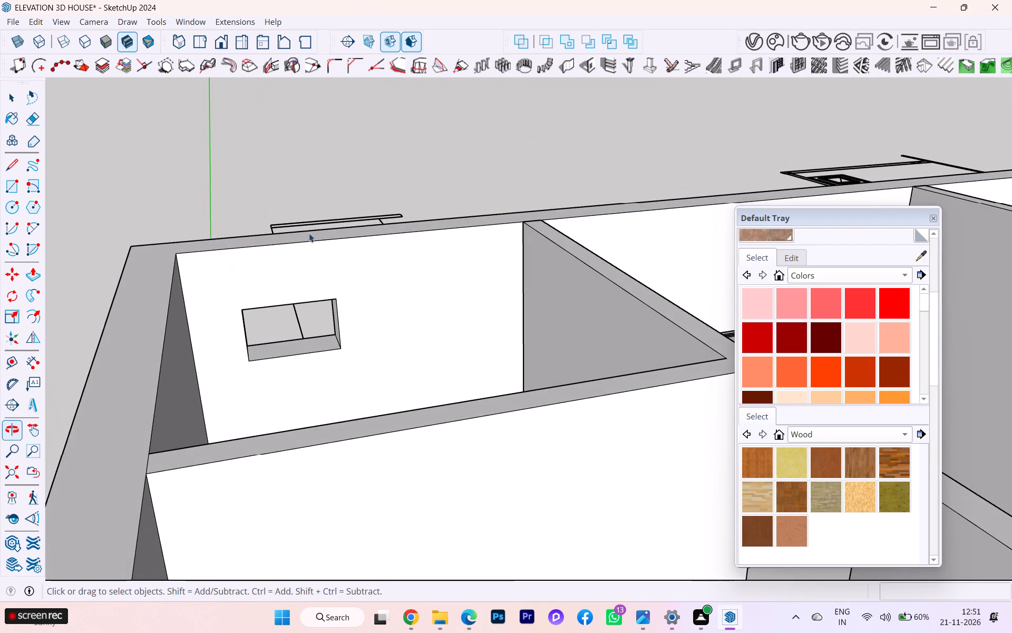
pyautogui.scroll(-1, 336, 217)
pyautogui.scroll(4, 337, 217)
pyautogui.scroll(-2, 341, 217)
pyautogui.scroll(1, 344, 218)
pyautogui.scroll(-1, 345, 218)
pyautogui.scroll(-5, 265, 319)
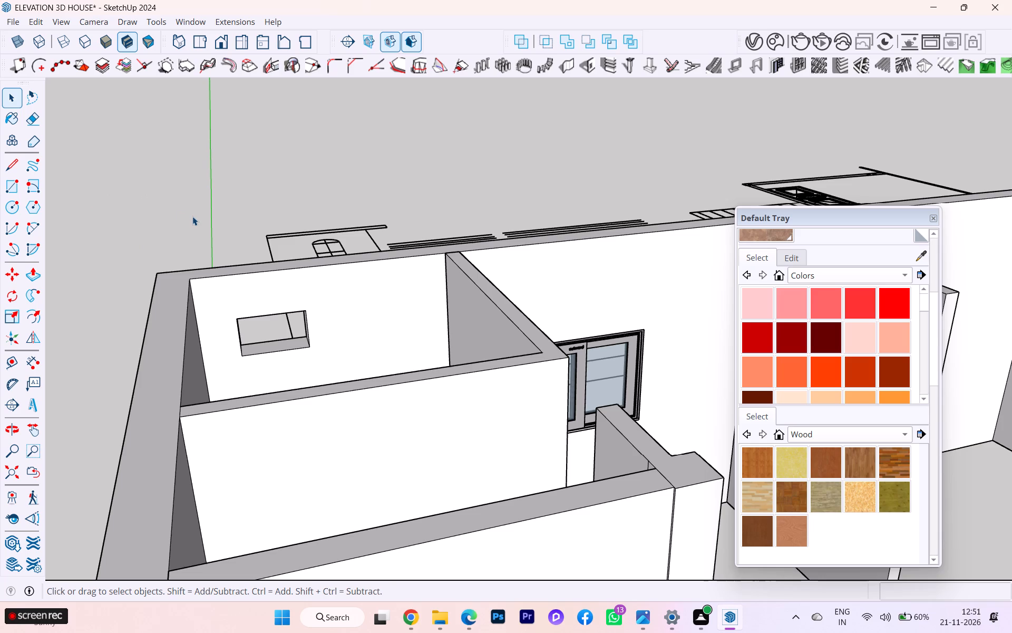
pyautogui.scroll(3, 317, 330)
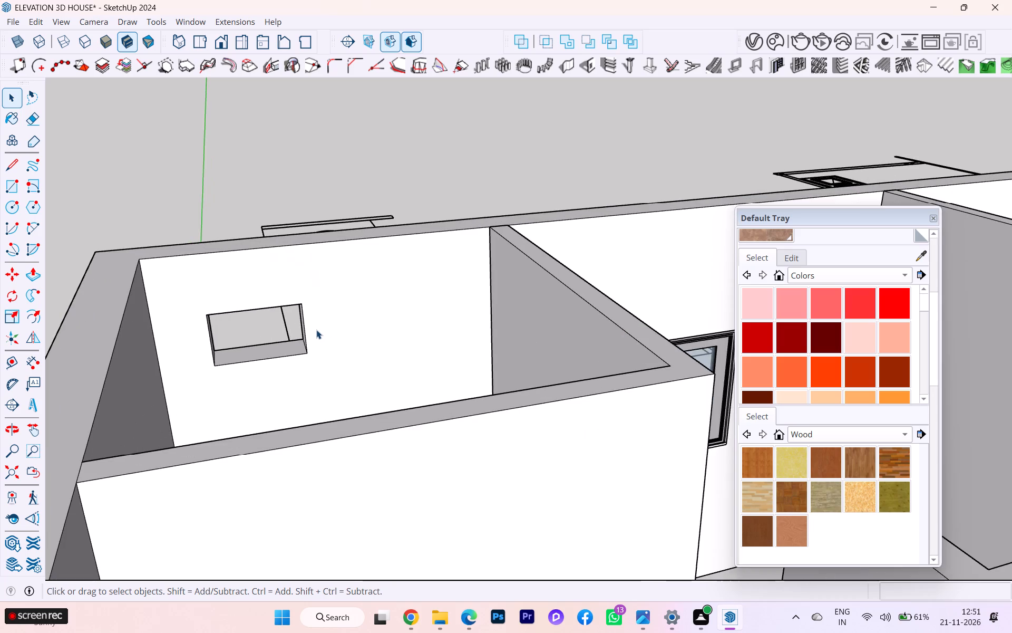
pyautogui.scroll(1, 276, 338)
pyautogui.scroll(-2, 276, 338)
pyautogui.scroll(-1, 667, 249)
pyautogui.scroll(2, 221, 346)
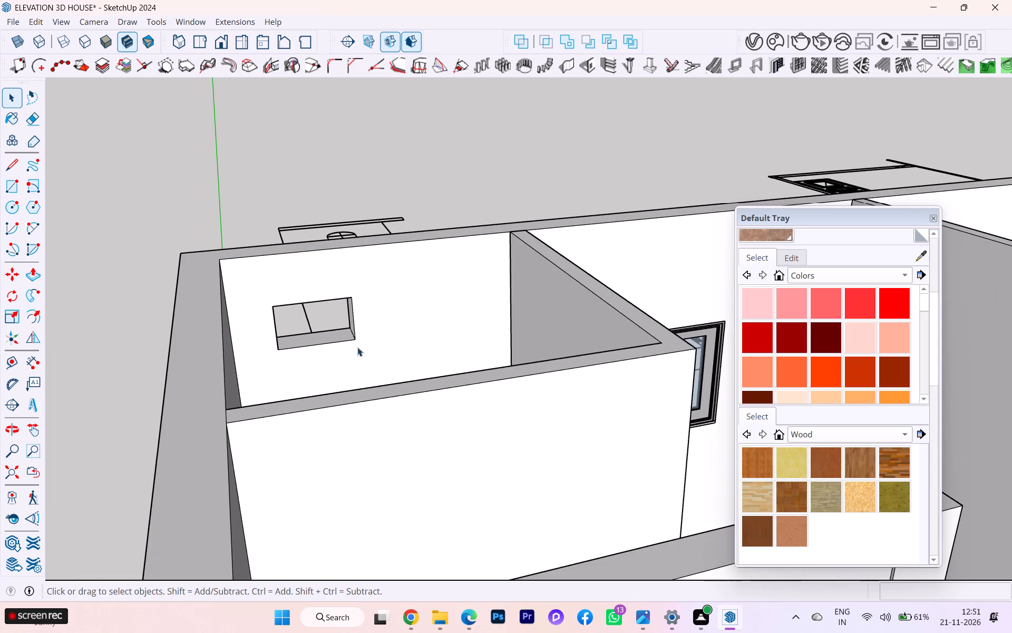
pyautogui.scroll(1, 426, 338)
pyautogui.scroll(3, 296, 333)
pyautogui.scroll(-1, 295, 346)
pyautogui.moveTo(295, 346); pyautogui.dragTo(242, 342, button='middle')
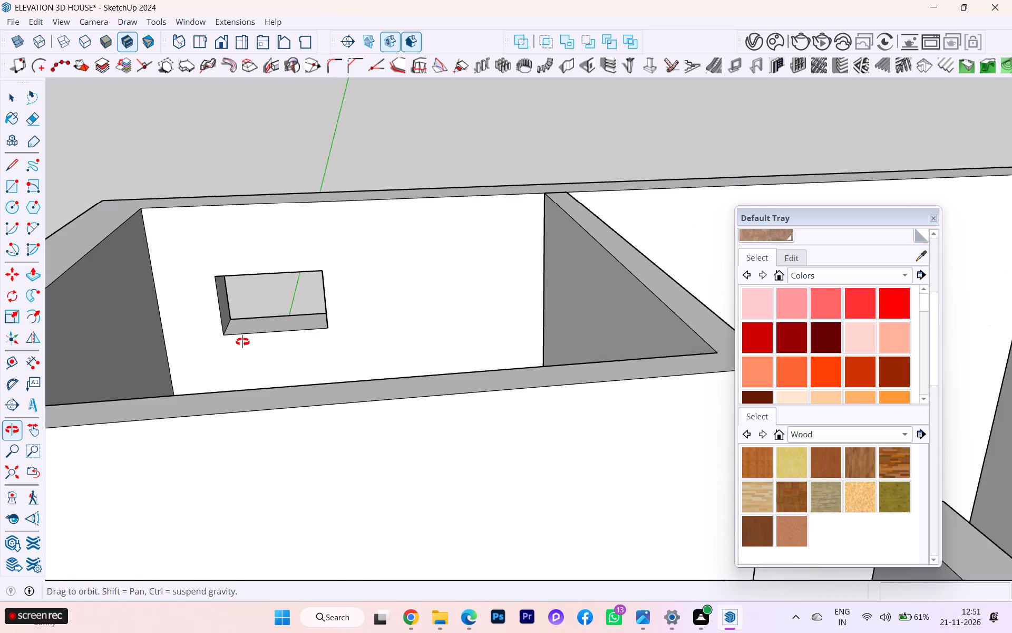
pyautogui.moveTo(242, 342); pyautogui.dragTo(241, 342, button='middle')
pyautogui.scroll(3, 213, 298)
pyautogui.scroll(-2, 213, 298)
pyautogui.scroll(1, 227, 303)
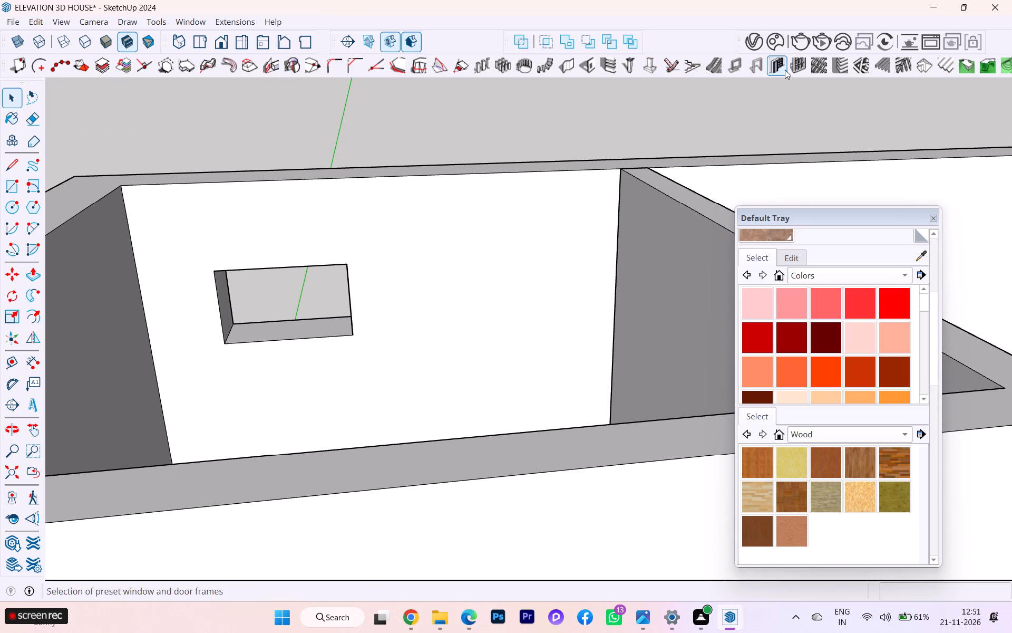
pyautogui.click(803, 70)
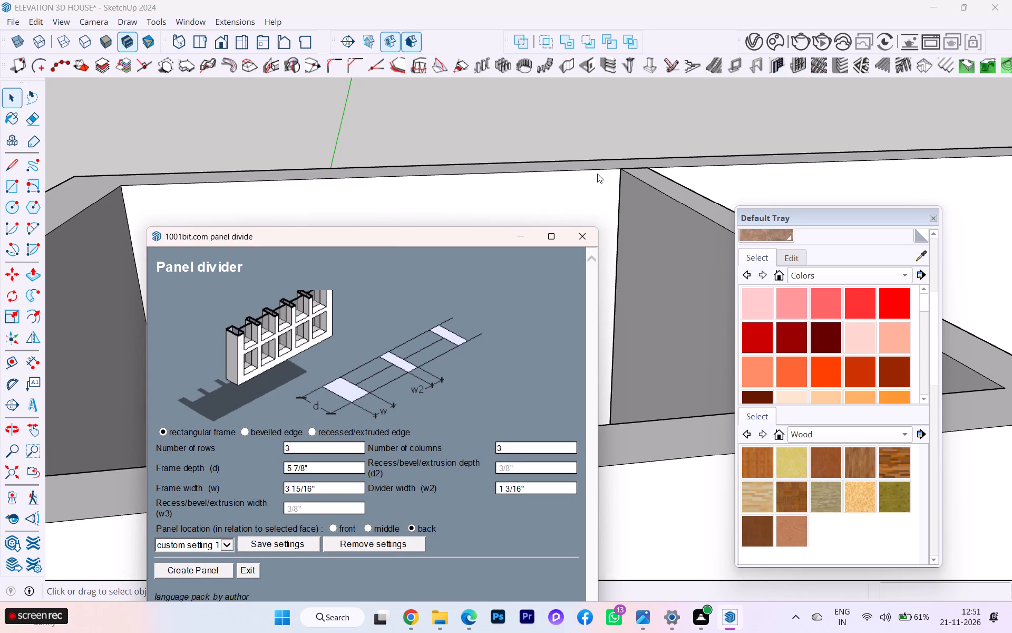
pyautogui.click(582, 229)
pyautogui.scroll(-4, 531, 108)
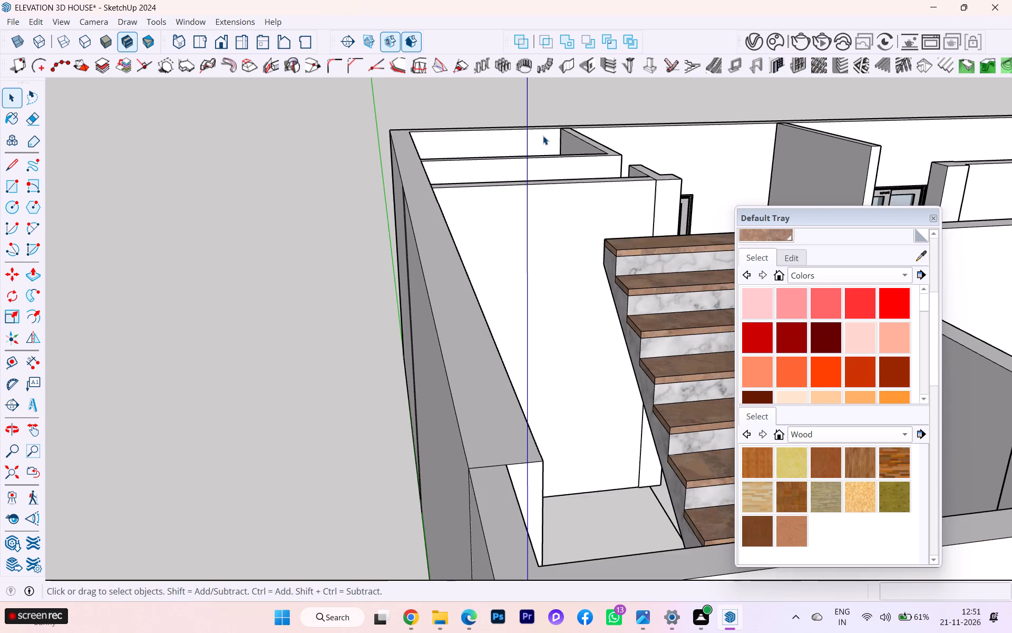
# Delete the stray edge across the wall top where the partition behind the staircase meets the short doorway pier.
pyautogui.scroll(-4, 543, 136)
pyautogui.moveTo(546, 143); pyautogui.dragTo(458, 229, button='middle')
pyautogui.scroll(-2, 457, 226)
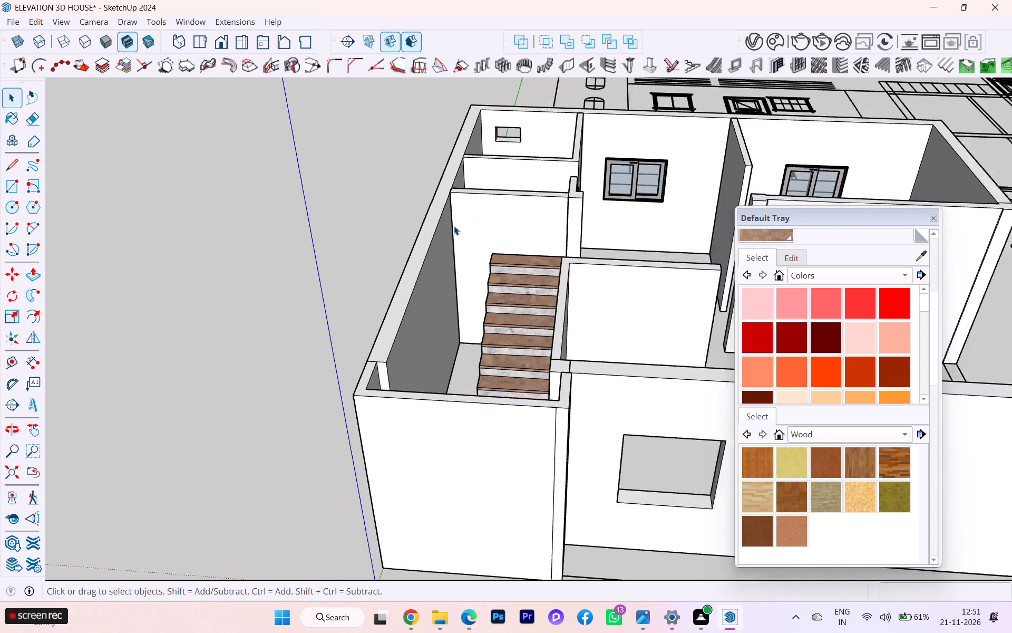
pyautogui.scroll(-1, 454, 226)
pyautogui.moveTo(476, 209); pyautogui.dragTo(332, 232, button='middle')
pyautogui.scroll(2, 601, 157)
pyautogui.scroll(-1, 601, 157)
pyautogui.scroll(1, 601, 157)
pyautogui.scroll(-3, 601, 157)
pyautogui.scroll(5, 601, 157)
pyautogui.scroll(3, 670, 174)
pyautogui.scroll(-1, 670, 174)
pyautogui.scroll(1, 670, 174)
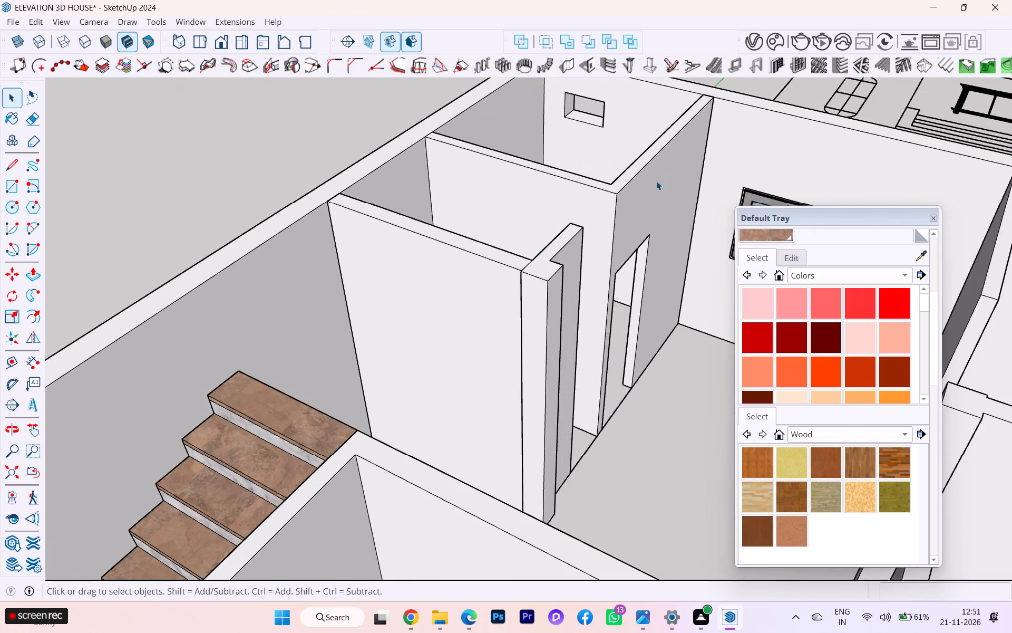
pyautogui.moveTo(656, 181); pyautogui.dragTo(497, 277, button='middle')
pyautogui.scroll(5, 501, 273)
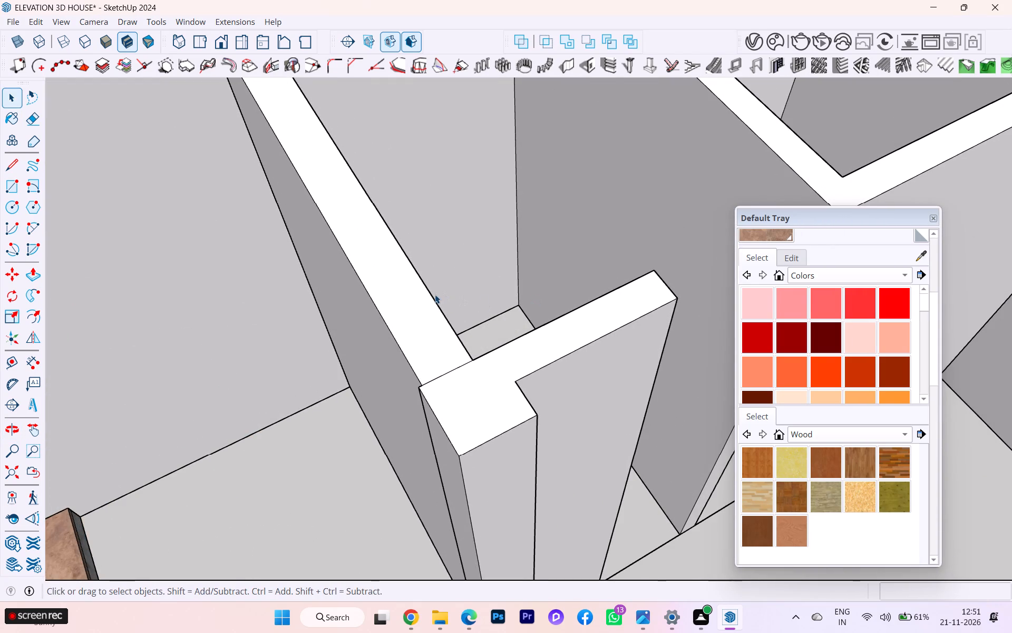
pyautogui.scroll(2, 465, 385)
pyautogui.click(443, 368)
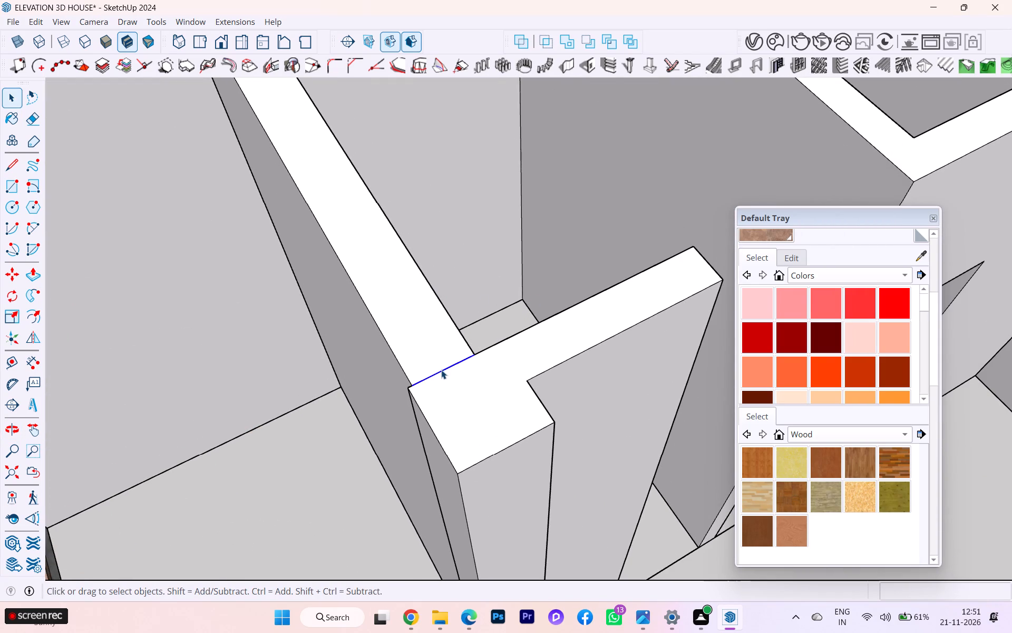
pyautogui.press('Delete')
pyautogui.scroll(-2, 436, 372)
pyautogui.scroll(-2, 382, 361)
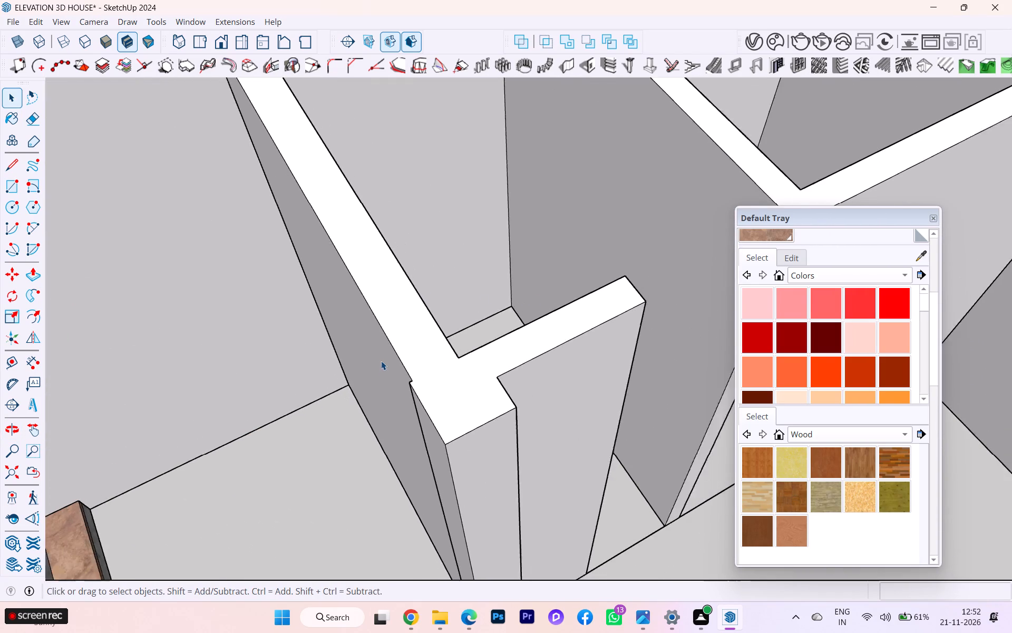
# Delete the stray edge on the wall top where the corner room's side partition meets the long outer wall.
pyautogui.scroll(-9, 381, 361)
pyautogui.scroll(1, 433, 361)
pyautogui.scroll(-2, 435, 361)
pyautogui.moveTo(547, 369); pyautogui.dragTo(504, 429, button='middle')
pyautogui.scroll(2, 540, 298)
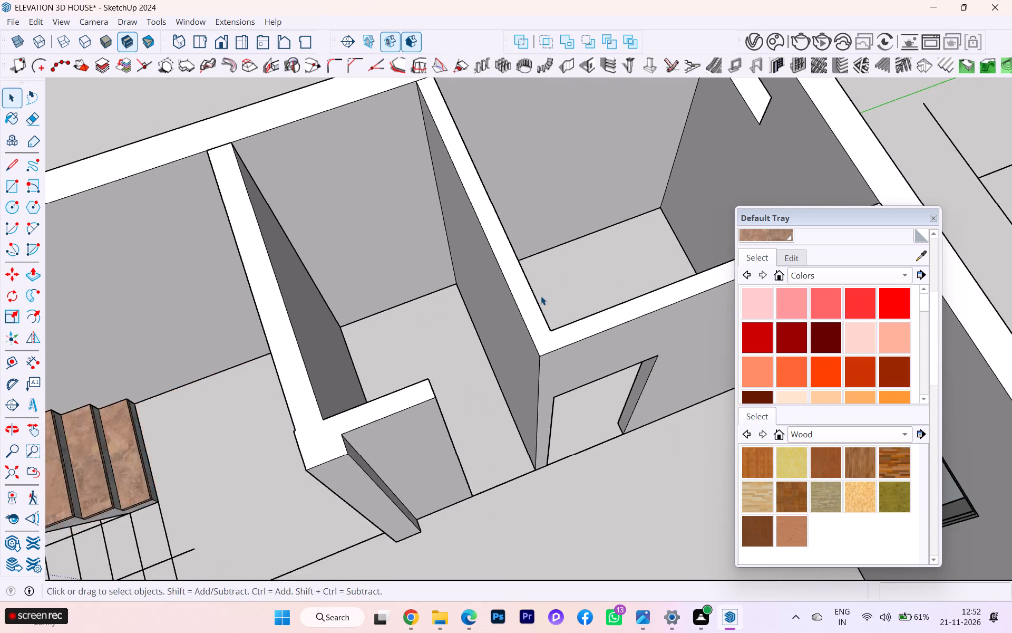
pyautogui.scroll(2, 541, 296)
pyautogui.scroll(-3, 533, 283)
pyautogui.moveTo(362, 322); pyautogui.dragTo(140, 358, button='middle')
pyautogui.scroll(-3, 199, 305)
pyautogui.scroll(2, 190, 310)
pyautogui.scroll(-2, 190, 310)
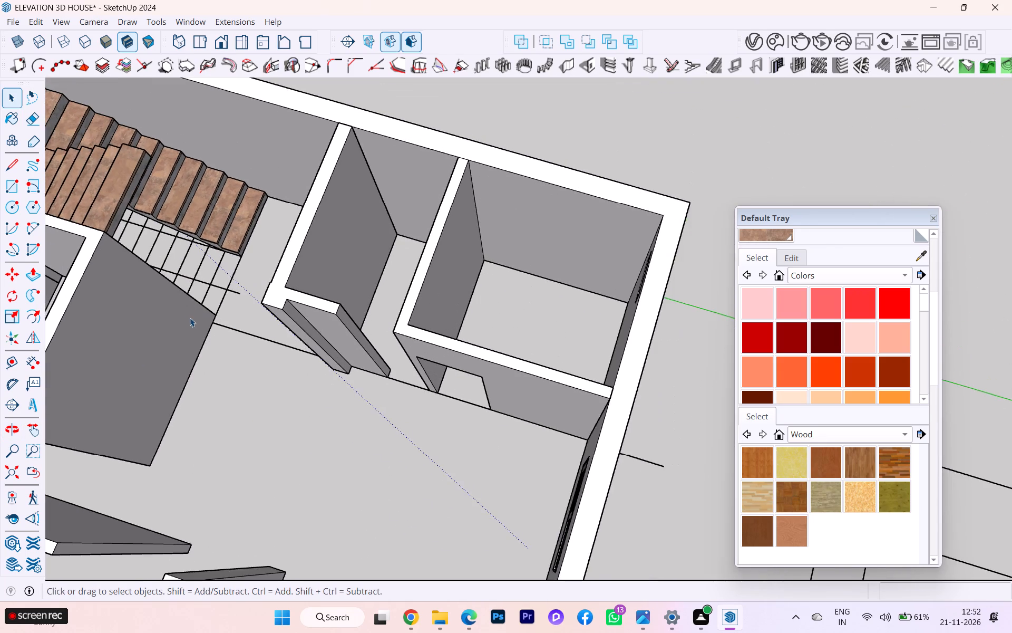
pyautogui.scroll(3, 296, 249)
pyautogui.scroll(-4, 276, 257)
pyautogui.scroll(-1, 343, 297)
pyautogui.scroll(3, 450, 267)
pyautogui.scroll(-1, 467, 272)
pyautogui.moveTo(470, 273); pyautogui.dragTo(520, 276, button='middle')
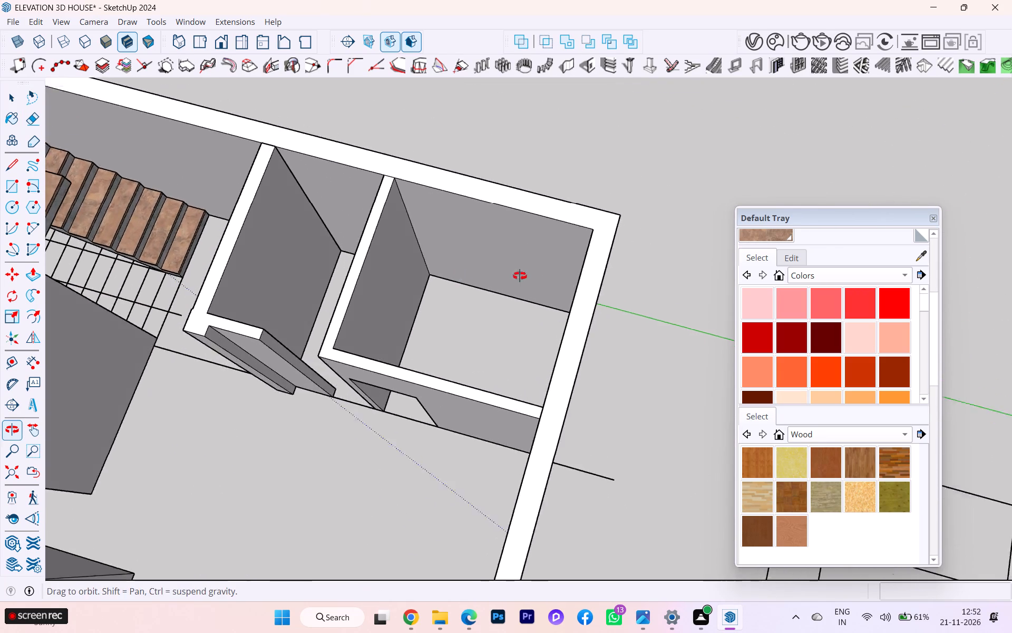
pyautogui.moveTo(520, 276); pyautogui.dragTo(636, 250, button='middle')
pyautogui.scroll(4, 479, 282)
pyautogui.scroll(-1, 482, 285)
pyautogui.moveTo(489, 286); pyautogui.dragTo(621, 340, button='middle')
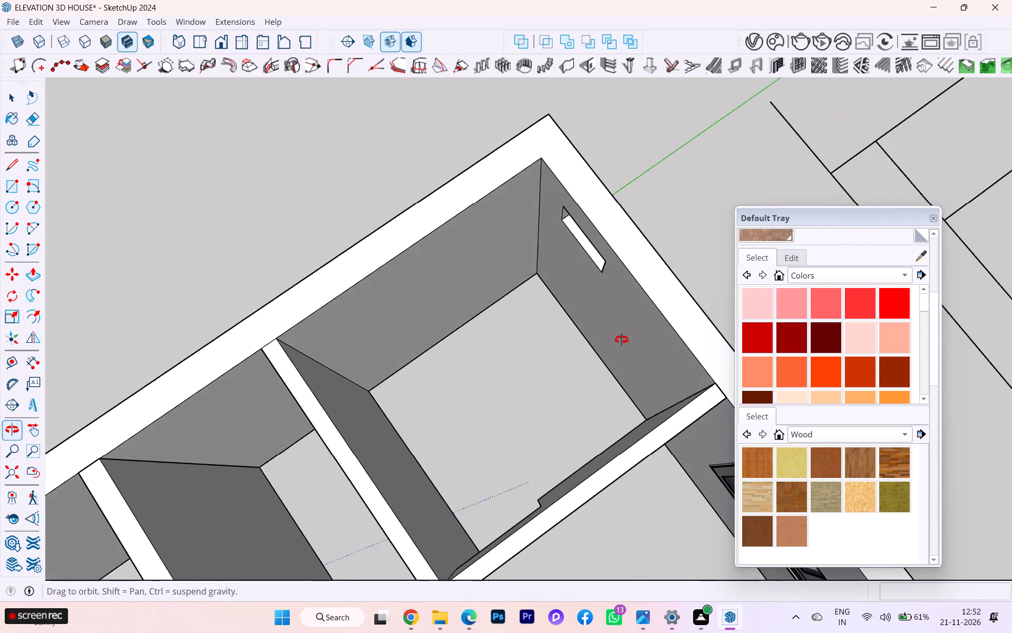
pyautogui.moveTo(621, 340); pyautogui.dragTo(621, 341, button='middle')
pyautogui.scroll(-5, 442, 295)
pyautogui.scroll(1, 443, 282)
pyautogui.scroll(-1, 443, 282)
pyautogui.scroll(6, 338, 342)
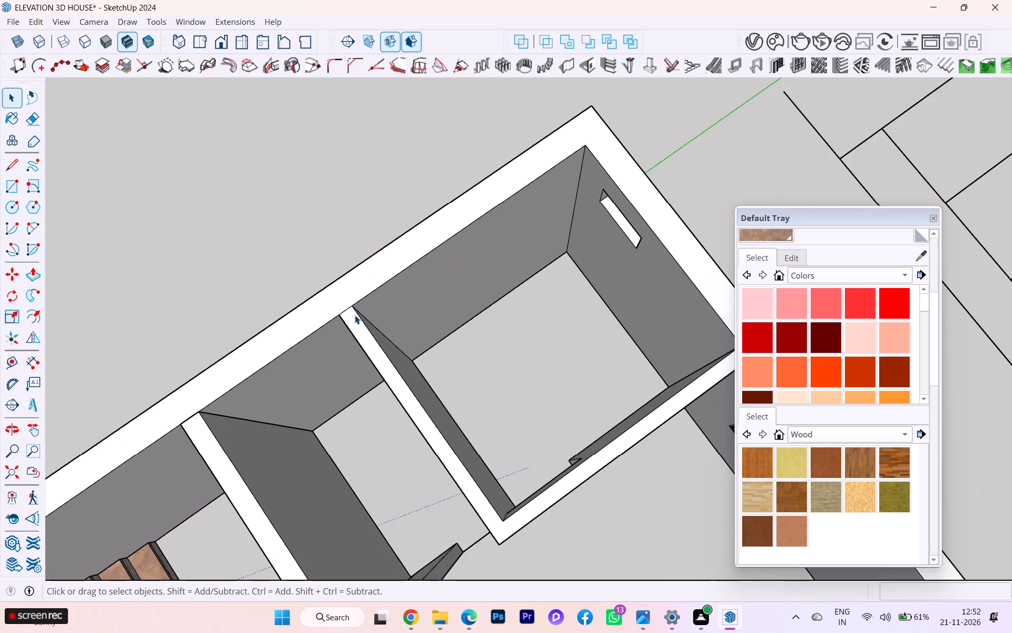
pyautogui.scroll(2, 355, 315)
pyautogui.click(340, 308)
pyautogui.doubleClick(338, 312)
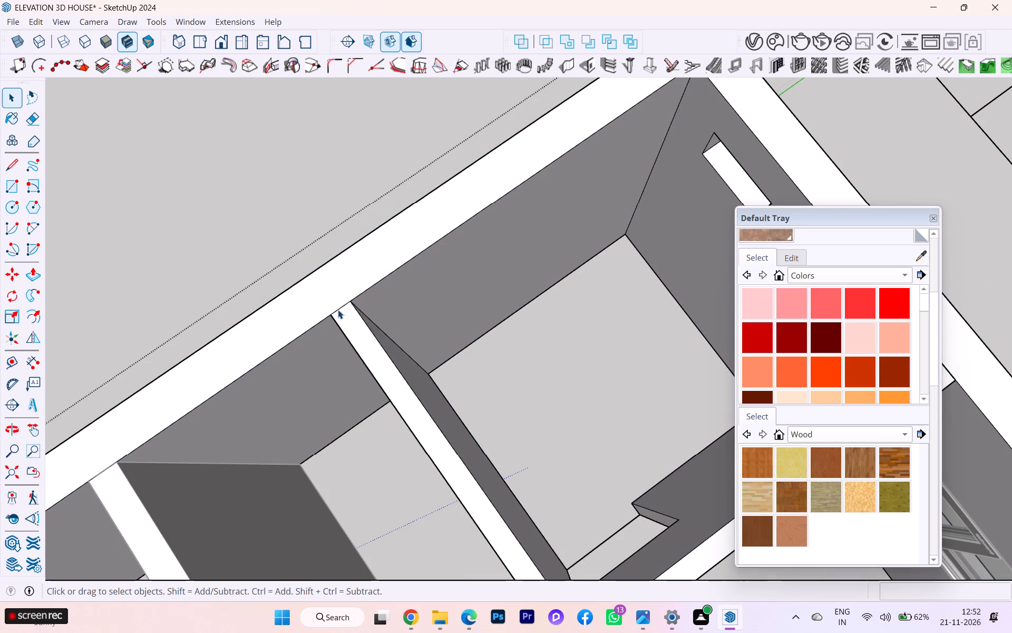
pyautogui.click(338, 308)
pyautogui.press('Delete')
pyautogui.scroll(-6, 357, 151)
pyautogui.click(299, 148)
pyautogui.scroll(-11, 298, 164)
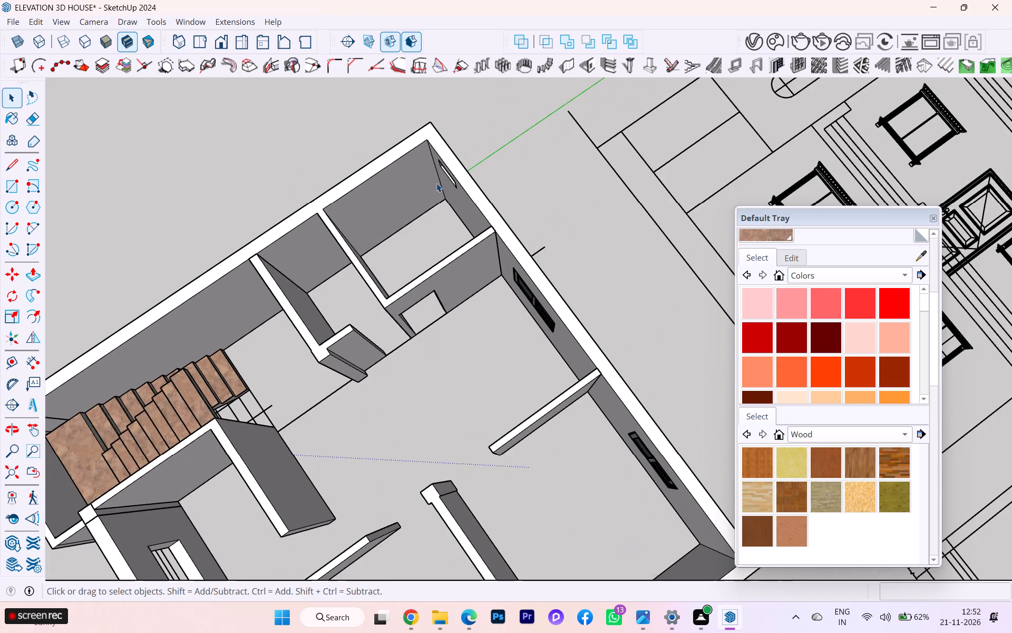
pyautogui.click(536, 165)
# Examine the tops of the outer wall and partitions beside the staircase and corner room for leftover edges.
pyautogui.scroll(6, 430, 180)
pyautogui.scroll(-3, 425, 183)
pyautogui.moveTo(427, 189); pyautogui.dragTo(287, 241, button='middle')
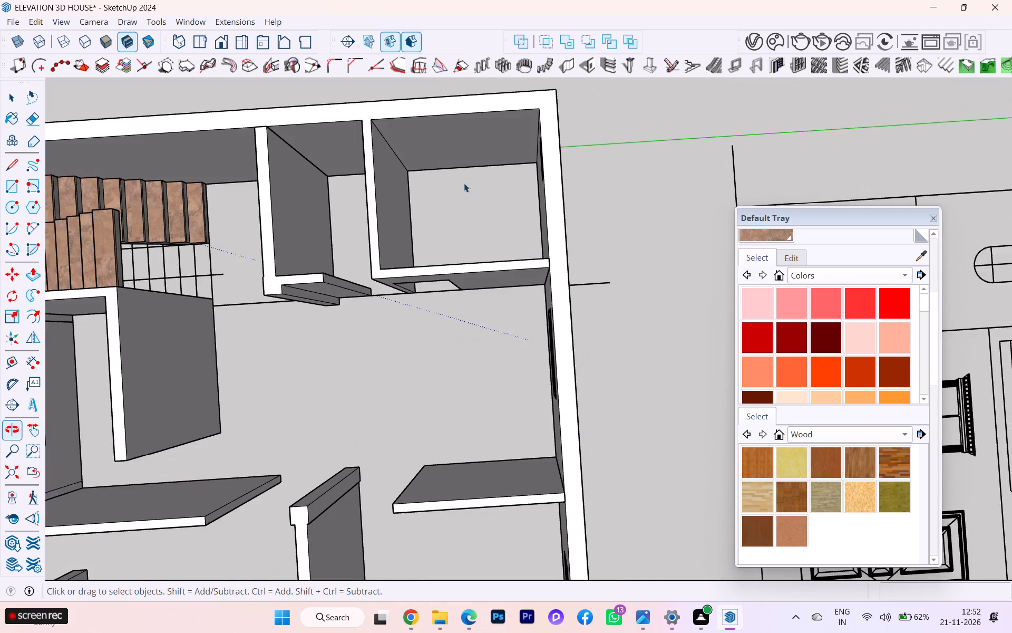
pyautogui.scroll(-3, 464, 183)
pyautogui.scroll(3, 398, 170)
pyautogui.scroll(-2, 398, 169)
pyautogui.scroll(6, 398, 168)
pyautogui.scroll(2, 104, 107)
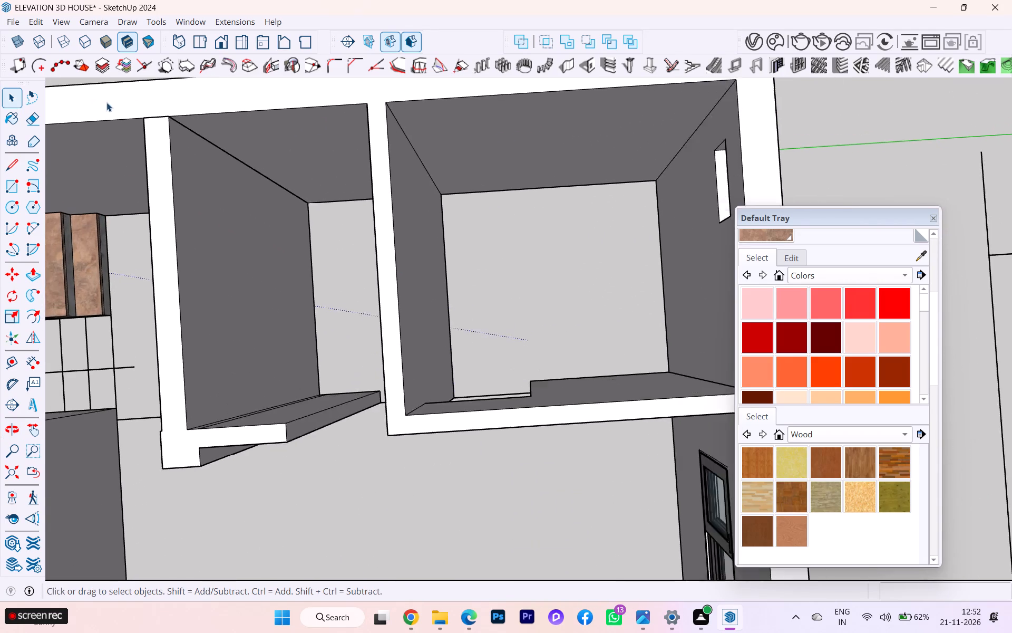
pyautogui.scroll(1, 106, 102)
pyautogui.scroll(4, 193, 142)
pyautogui.scroll(7, 179, 91)
pyautogui.scroll(-2, 223, 110)
pyautogui.scroll(1, 258, 111)
pyautogui.scroll(-4, 280, 113)
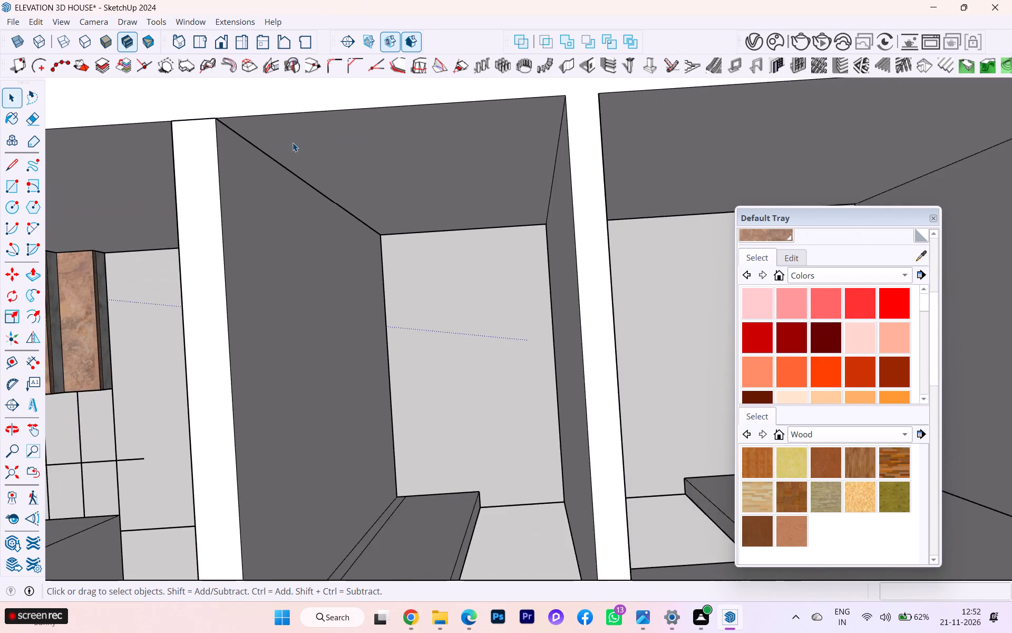
pyautogui.scroll(-3, 293, 142)
pyautogui.scroll(2, 291, 144)
pyautogui.scroll(-1, 291, 144)
pyautogui.scroll(1, 291, 144)
pyautogui.scroll(-2, 290, 145)
pyautogui.scroll(1, 290, 145)
pyautogui.scroll(-5, 290, 145)
pyautogui.scroll(3, 338, 121)
pyautogui.scroll(-4, 339, 122)
pyautogui.scroll(3, 274, 121)
pyautogui.scroll(-4, 274, 121)
pyautogui.moveTo(303, 132); pyautogui.dragTo(278, 72, button='middle')
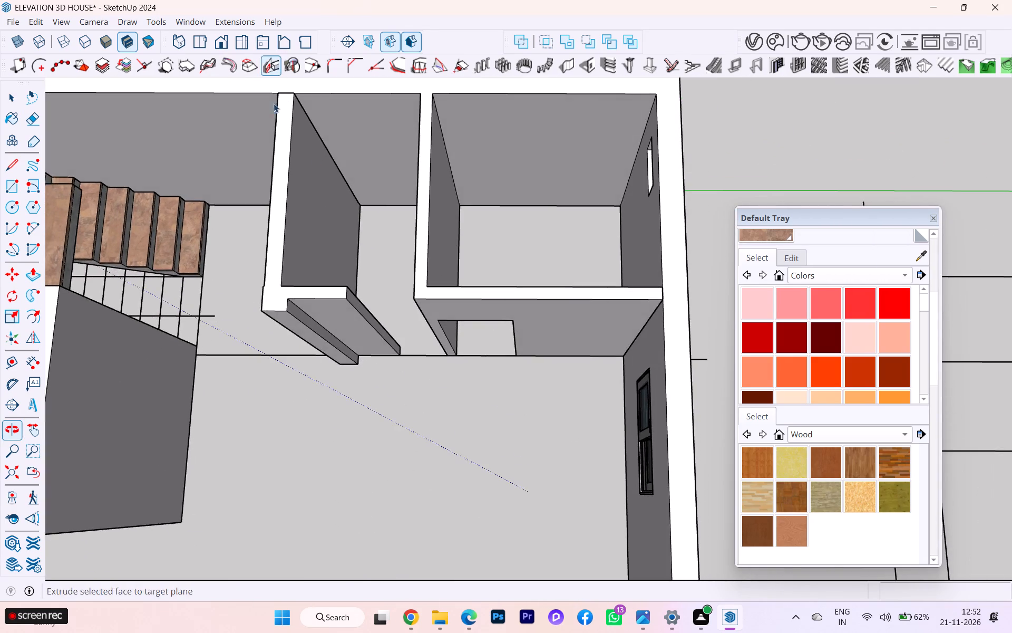
# Examine up close the junction where the corner room's doorway wall meets the outer wall with the windows.
pyautogui.scroll(-4, 397, 209)
pyautogui.scroll(4, 470, 187)
pyautogui.moveTo(536, 168); pyautogui.dragTo(615, 119, button='middle')
pyautogui.scroll(-4, 611, 122)
pyautogui.scroll(1, 610, 129)
pyautogui.scroll(3, 582, 227)
pyautogui.scroll(-1, 582, 227)
pyautogui.scroll(1, 582, 227)
pyautogui.scroll(3, 695, 264)
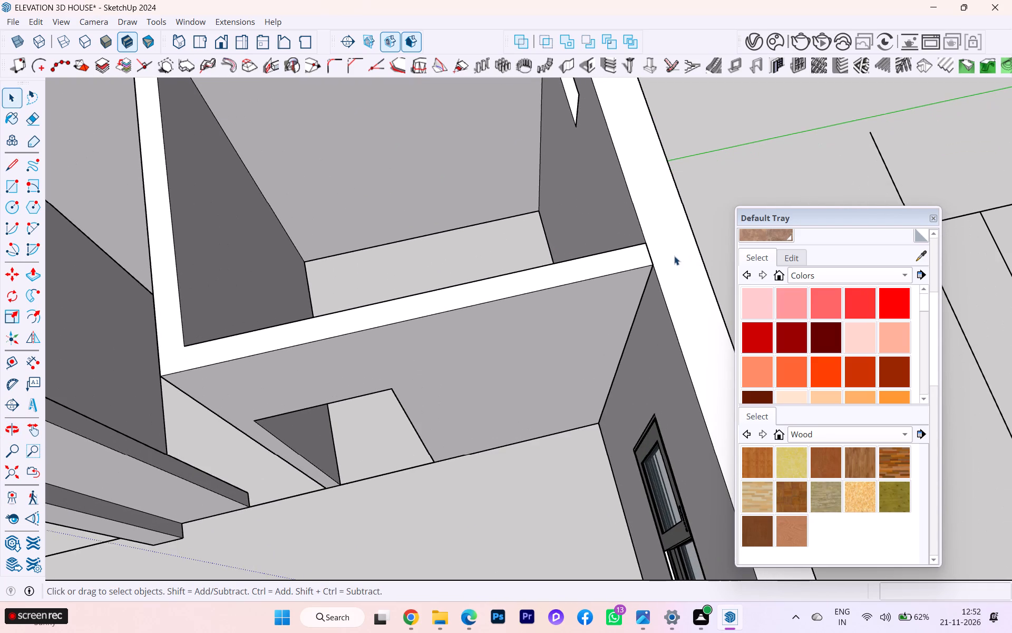
pyautogui.scroll(4, 634, 254)
pyautogui.scroll(-1, 634, 254)
pyautogui.scroll(3, 634, 254)
pyautogui.scroll(-1, 634, 255)
pyautogui.scroll(5, 635, 255)
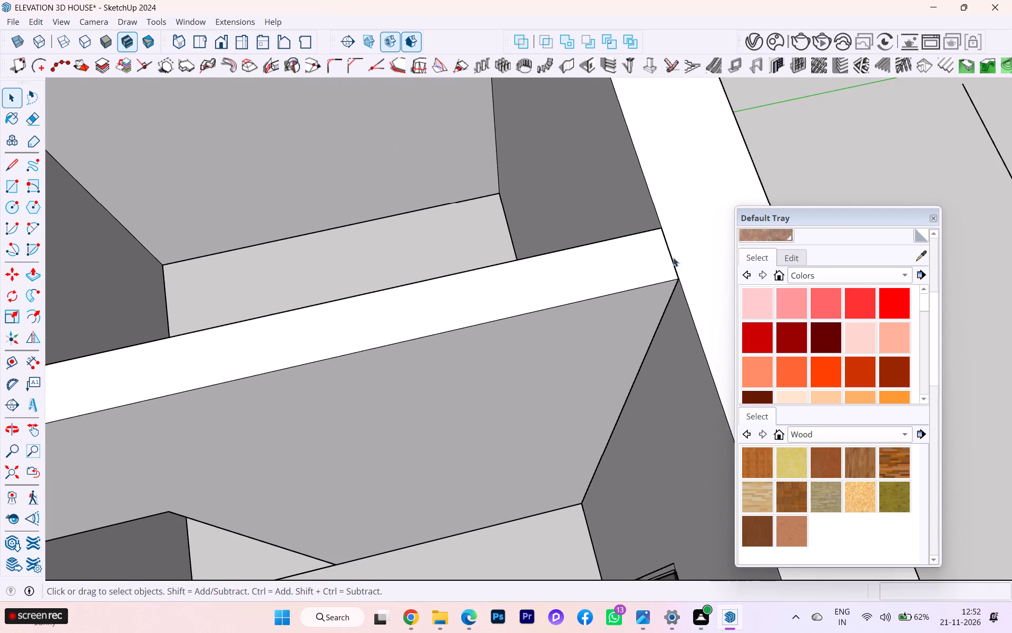
pyautogui.scroll(-3, 707, 258)
pyautogui.scroll(-4, 657, 255)
pyautogui.scroll(1, 661, 253)
pyautogui.scroll(-6, 661, 253)
pyautogui.scroll(1, 690, 254)
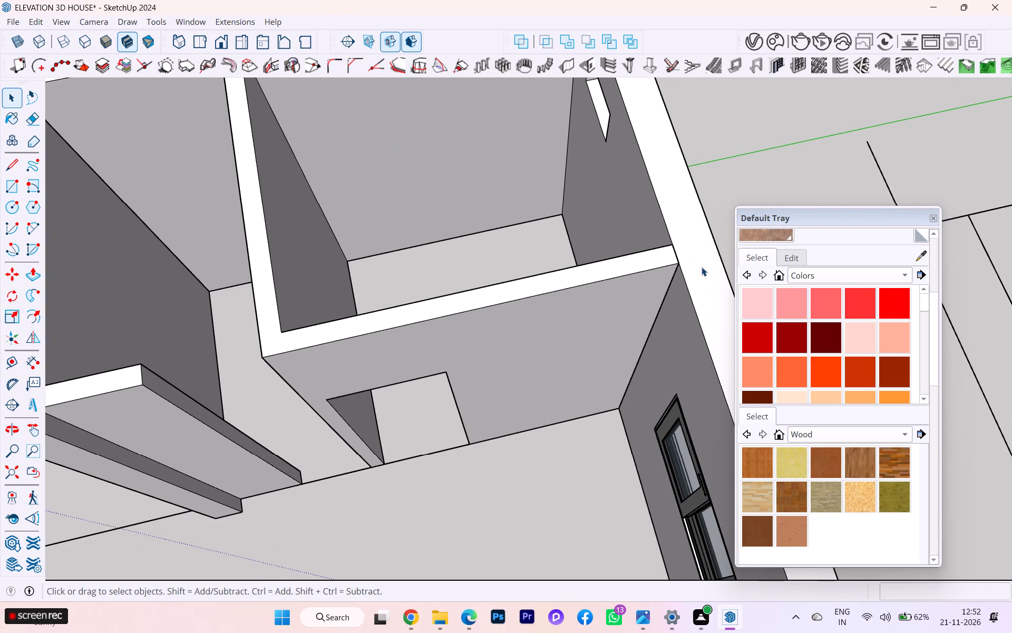
pyautogui.scroll(2, 702, 267)
pyautogui.scroll(-2, 551, 274)
# Examine the corner room, the neighbouring narrow room and their doorway openings from above and at an angle.
pyautogui.moveTo(550, 279); pyautogui.dragTo(541, 290, button='middle')
pyautogui.scroll(-4, 619, 283)
pyautogui.moveTo(444, 267); pyautogui.dragTo(419, 319, button='middle')
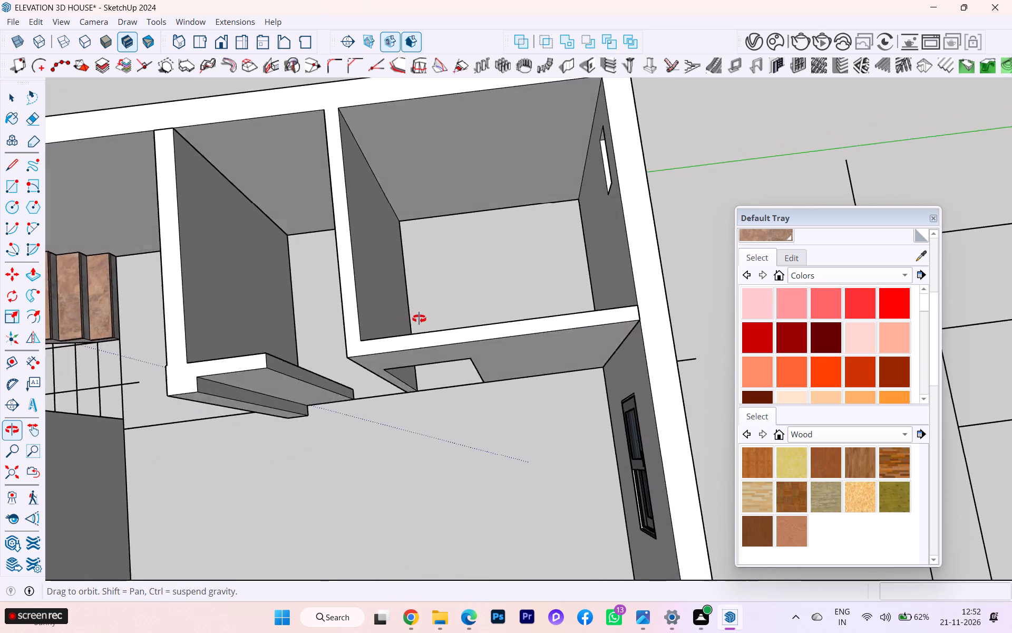
pyautogui.moveTo(419, 319); pyautogui.dragTo(417, 337, button='middle')
pyautogui.scroll(-10, 468, 270)
pyautogui.moveTo(480, 263); pyautogui.dragTo(473, 300, button='middle')
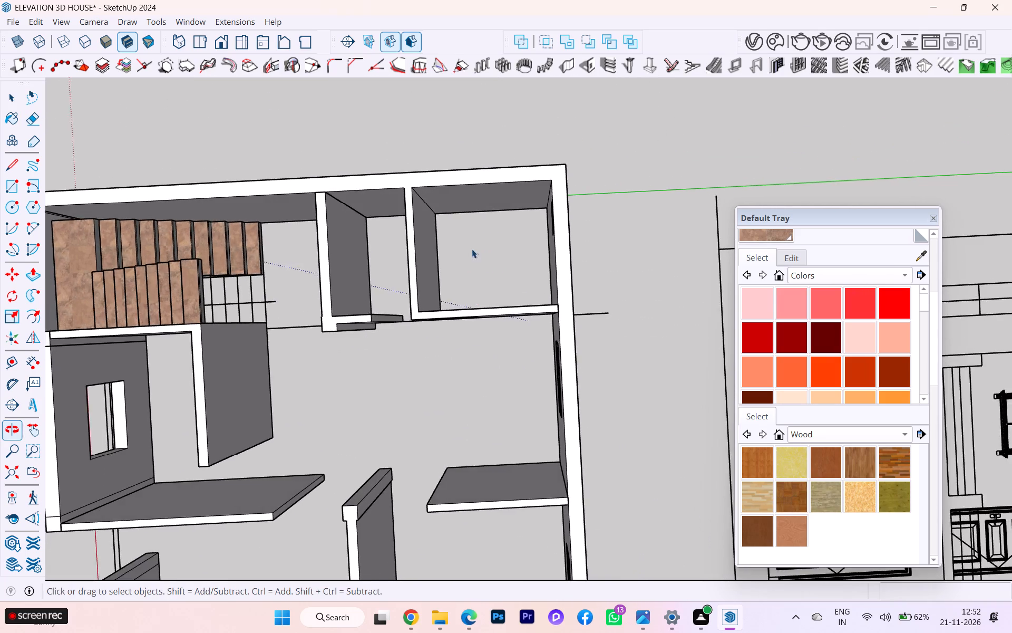
pyautogui.scroll(4, 492, 185)
pyautogui.scroll(-2, 475, 209)
pyautogui.moveTo(475, 212); pyautogui.dragTo(472, 249, button='middle')
pyautogui.scroll(5, 468, 243)
pyautogui.scroll(-1, 459, 198)
pyautogui.moveTo(459, 198); pyautogui.dragTo(512, 95, button='middle')
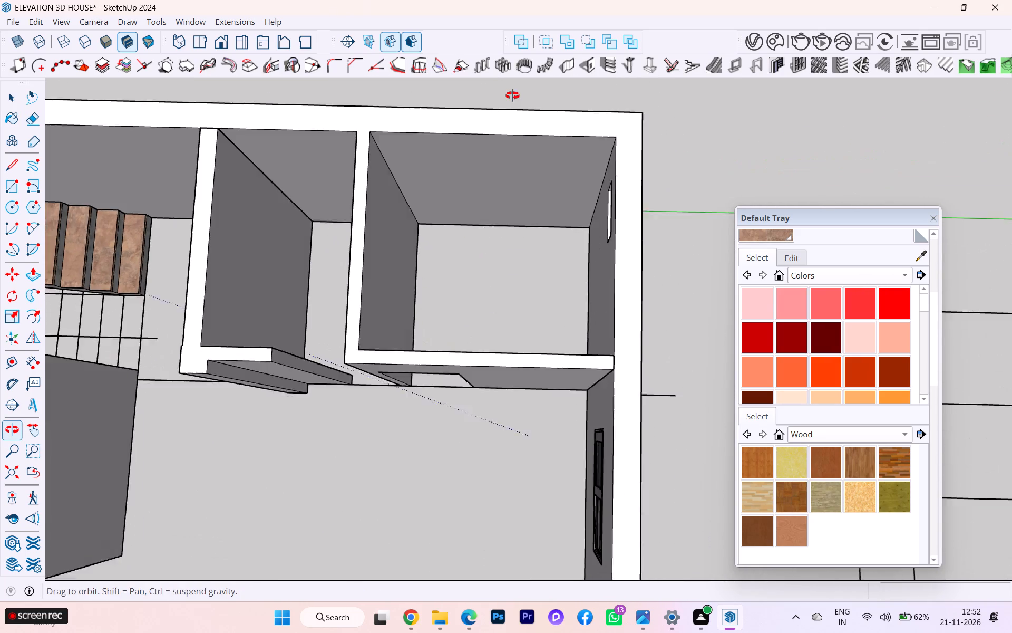
pyautogui.moveTo(512, 95); pyautogui.dragTo(512, 95, button='middle')
pyautogui.scroll(3, 430, 238)
pyautogui.scroll(-2, 463, 244)
pyautogui.scroll(-1, 543, 245)
pyautogui.moveTo(543, 246); pyautogui.dragTo(643, 180, button='middle')
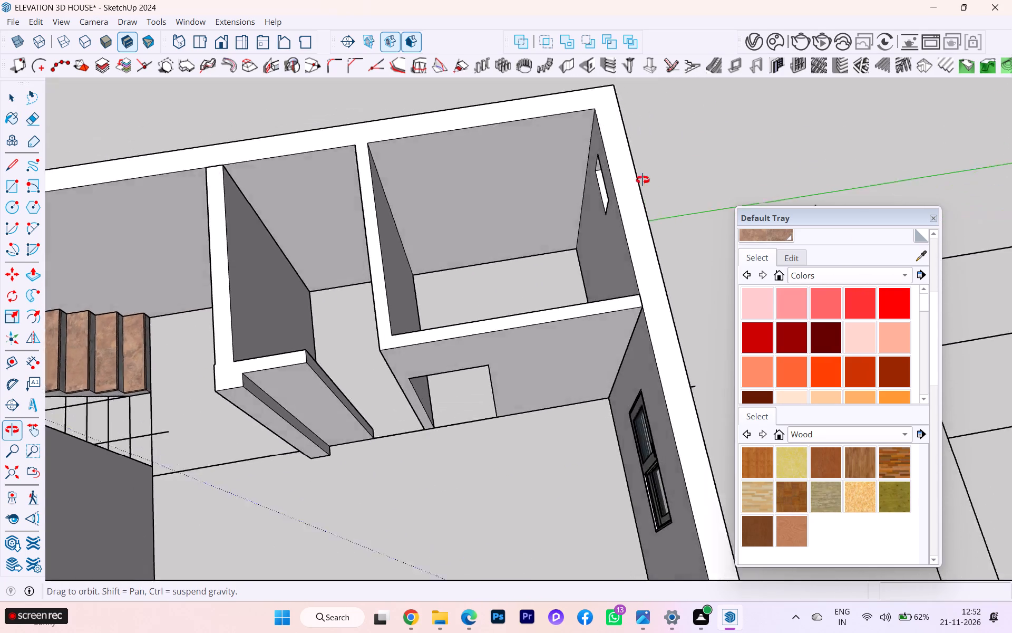
pyautogui.moveTo(643, 180); pyautogui.dragTo(687, 166, button='middle')
pyautogui.scroll(-1, 612, 258)
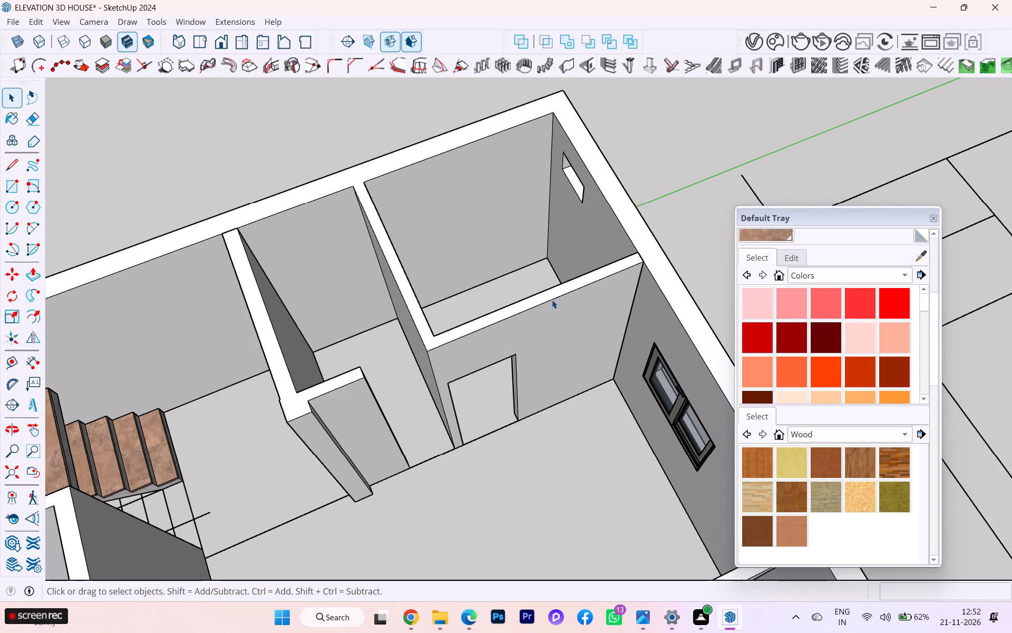
# Make the FLOOR tag visible.
pyautogui.scroll(-4, 552, 299)
pyautogui.scroll(8, 803, 300)
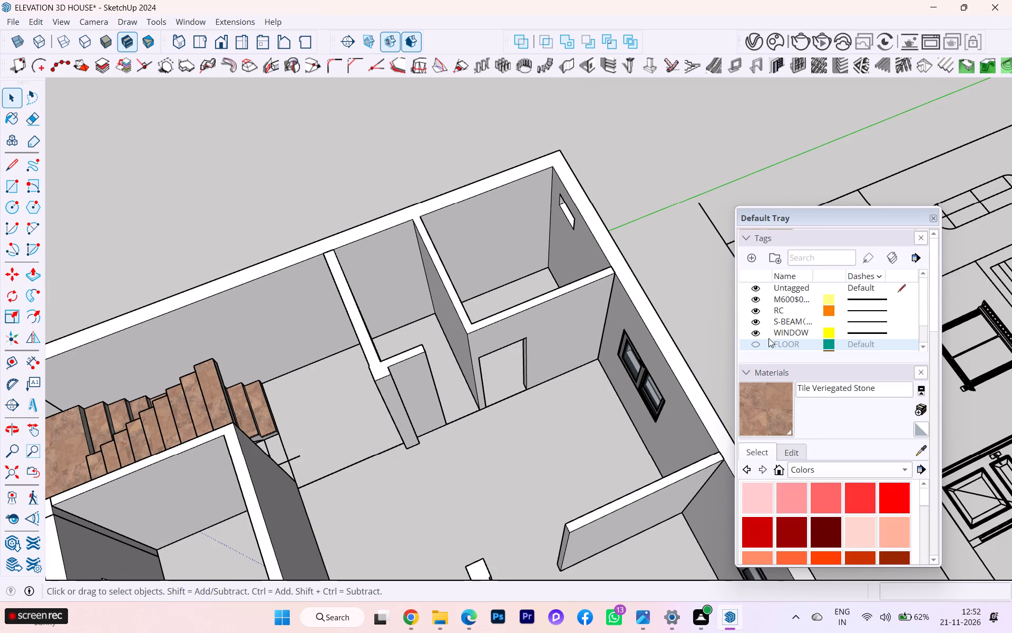
pyautogui.click(751, 342)
# Paint the corner room's inner face of the long outer wall with the plain grey material from the Stone collection.
pyautogui.scroll(3, 578, 298)
pyautogui.scroll(-2, 575, 301)
pyautogui.scroll(1, 575, 301)
pyautogui.scroll(2, 524, 298)
pyautogui.scroll(-1, 520, 296)
pyautogui.scroll(1, 514, 296)
pyautogui.scroll(-1, 470, 284)
pyautogui.scroll(2, 469, 284)
pyautogui.scroll(-1, 469, 284)
pyautogui.moveTo(468, 284); pyautogui.dragTo(679, 299, button='middle')
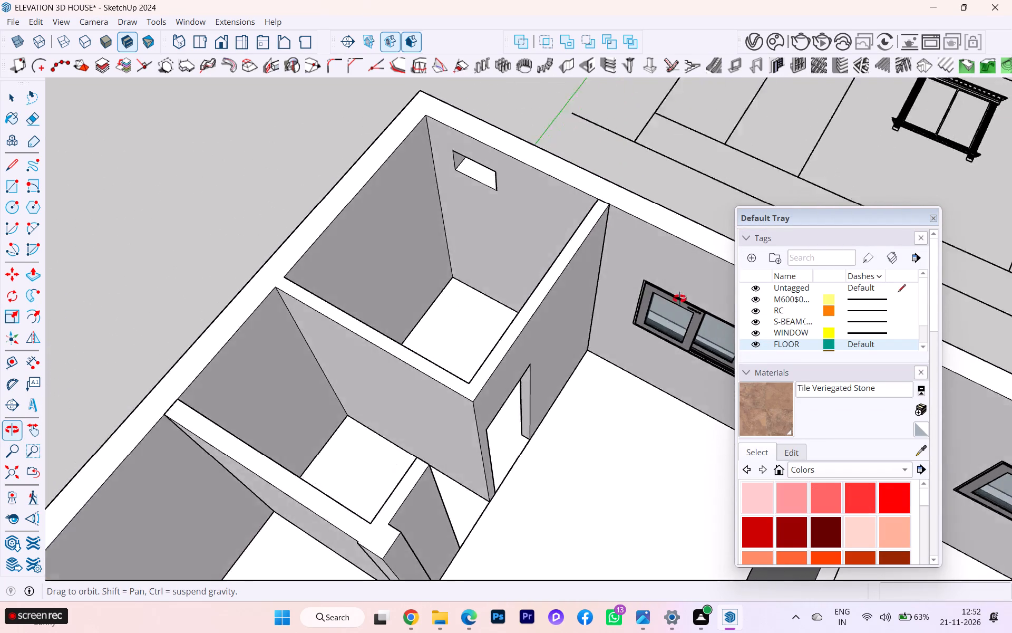
pyautogui.moveTo(679, 299); pyautogui.dragTo(851, 303, button='middle')
pyautogui.scroll(3, 522, 179)
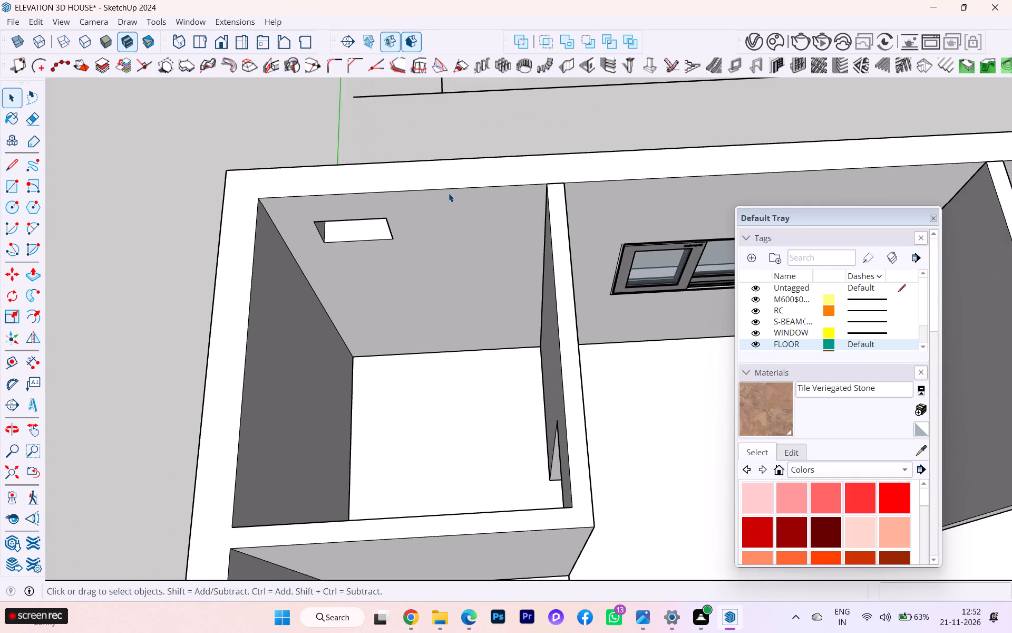
pyautogui.scroll(-2, 450, 186)
pyautogui.scroll(1, 450, 186)
pyautogui.scroll(-1, 450, 186)
pyautogui.moveTo(450, 187); pyautogui.dragTo(340, 111, button='middle')
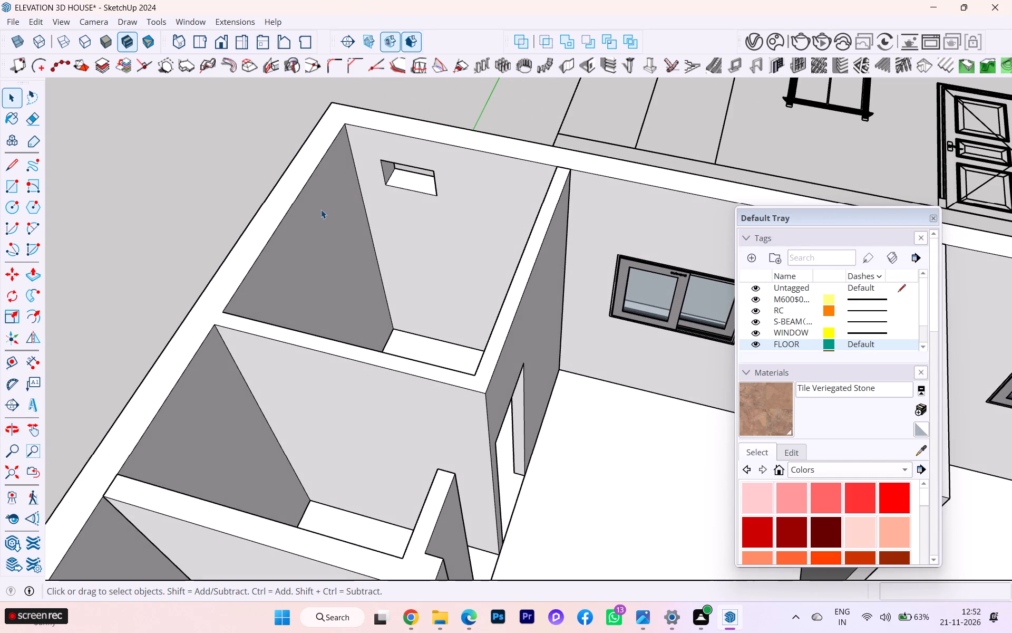
pyautogui.doubleClick(319, 215)
pyautogui.click(319, 215)
pyautogui.click(322, 223)
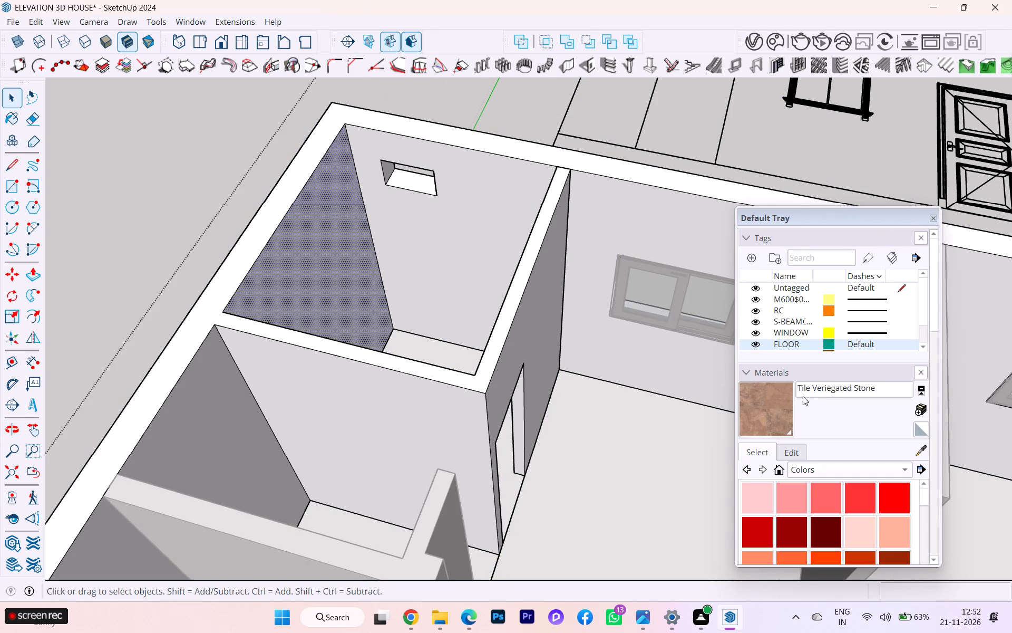
pyautogui.click(836, 384)
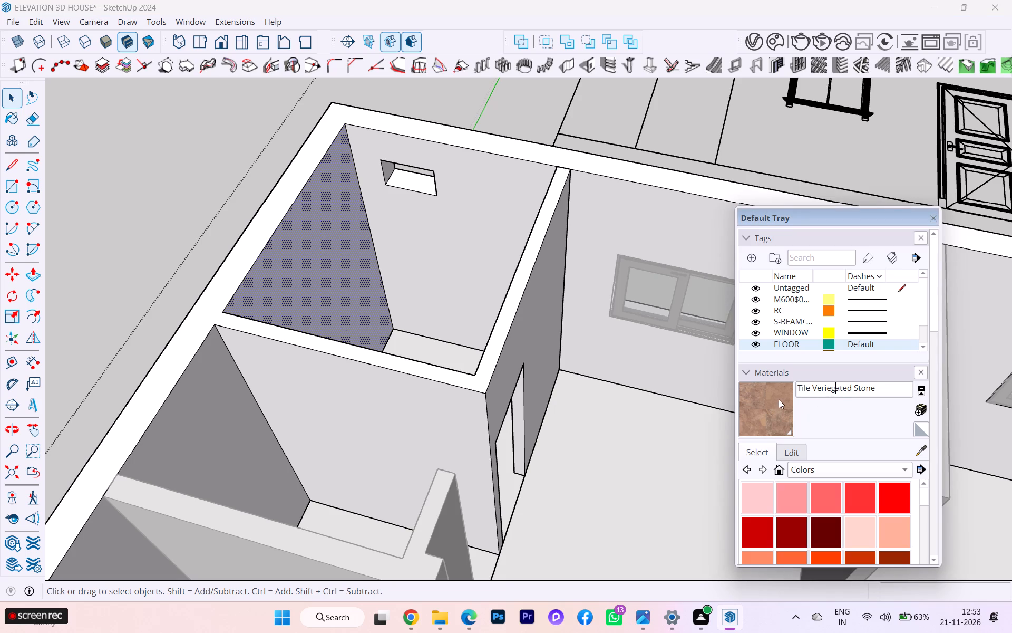
pyautogui.click(794, 465)
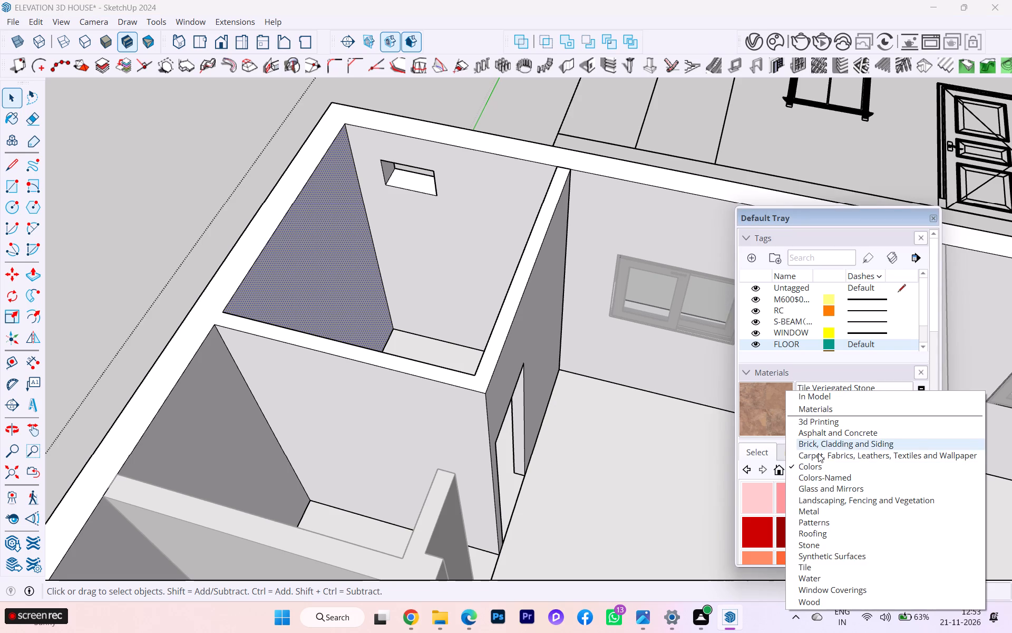
pyautogui.click(803, 544)
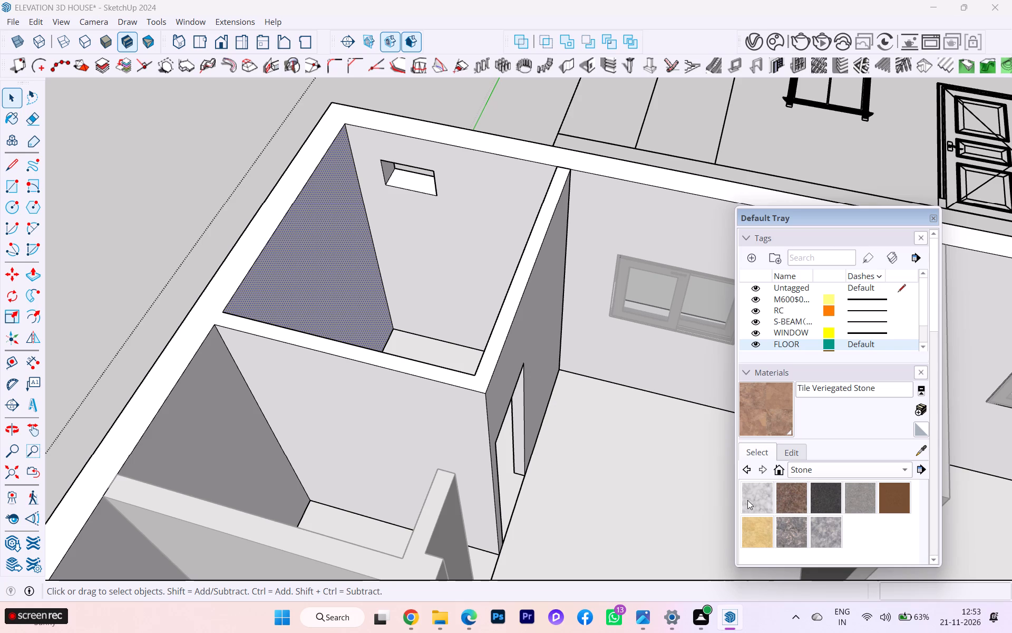
pyautogui.click(860, 495)
pyautogui.click(317, 260)
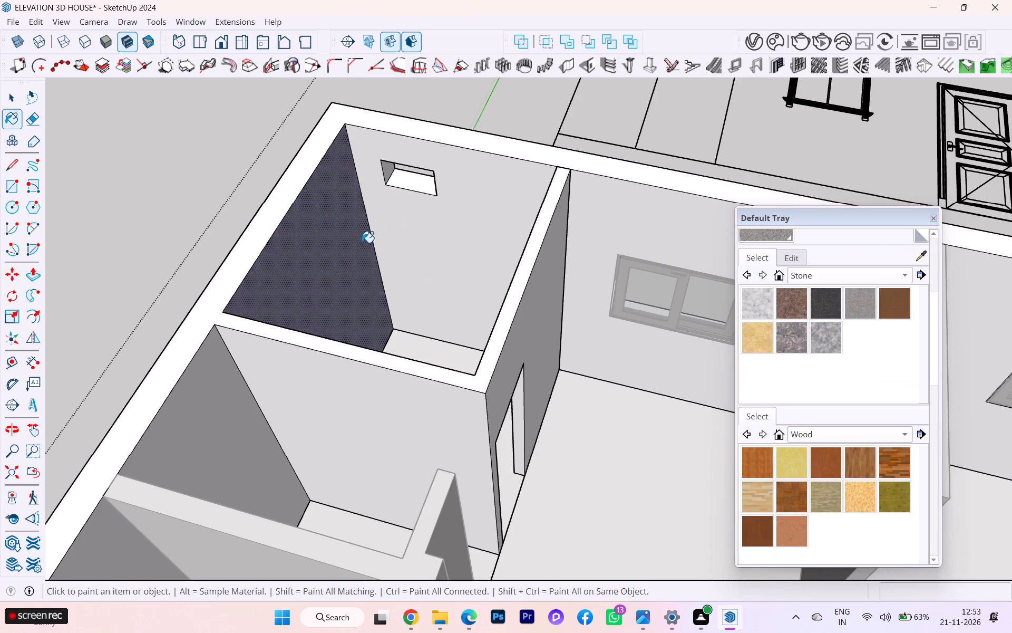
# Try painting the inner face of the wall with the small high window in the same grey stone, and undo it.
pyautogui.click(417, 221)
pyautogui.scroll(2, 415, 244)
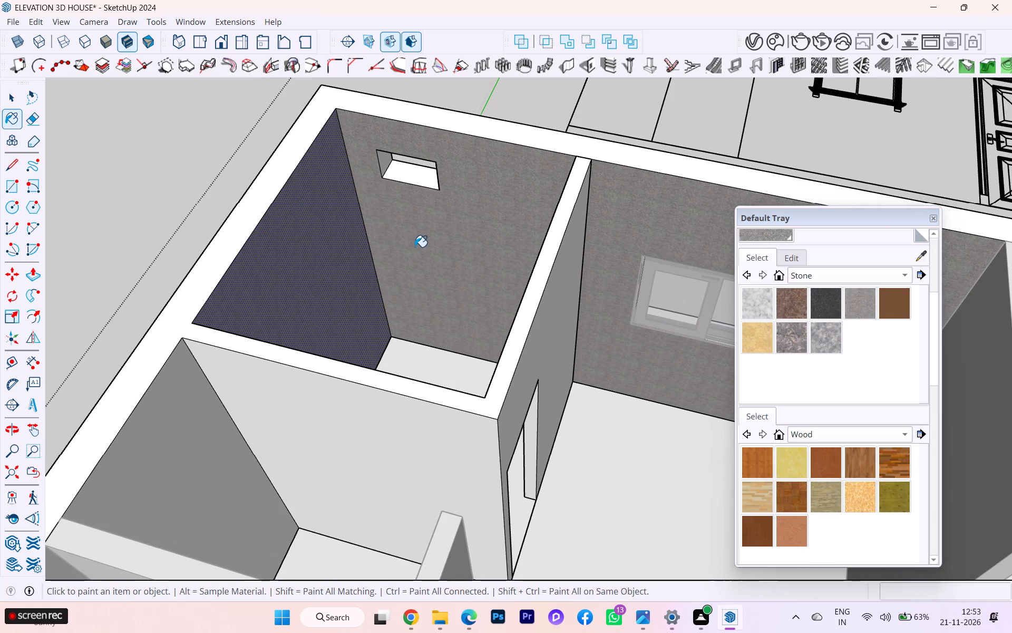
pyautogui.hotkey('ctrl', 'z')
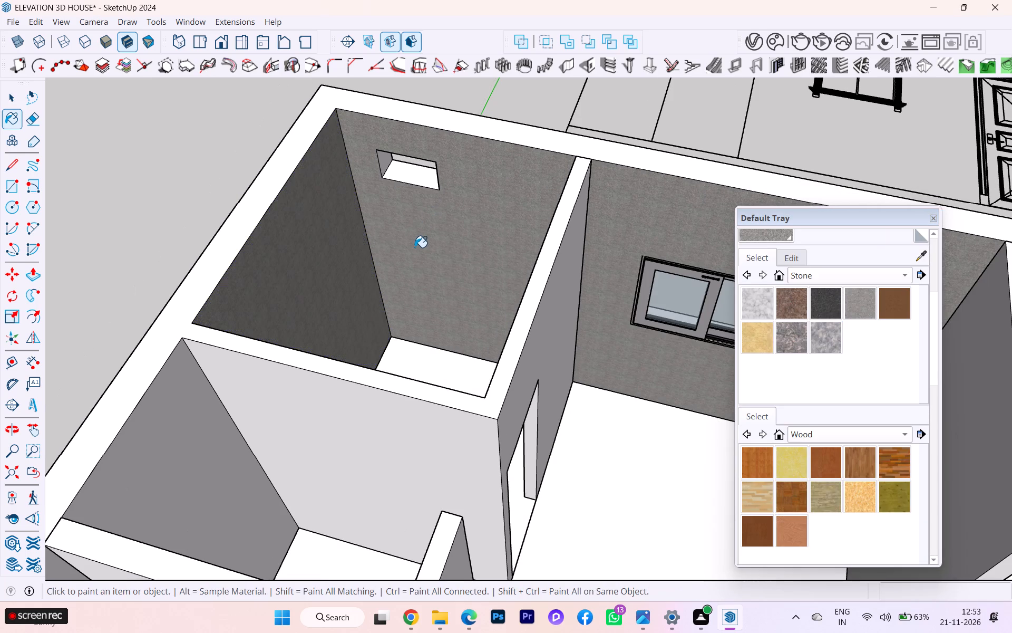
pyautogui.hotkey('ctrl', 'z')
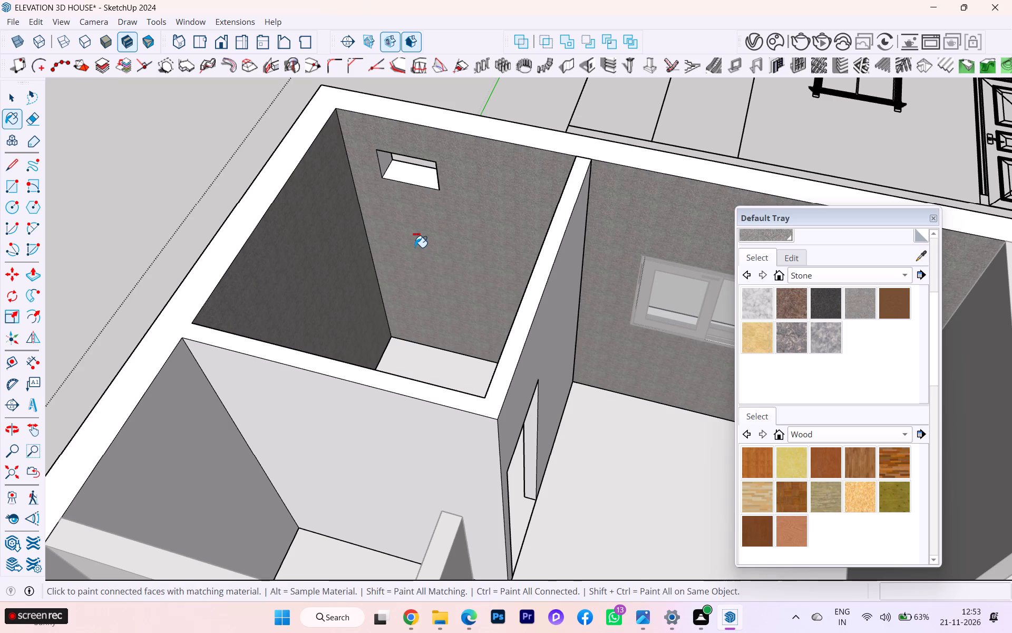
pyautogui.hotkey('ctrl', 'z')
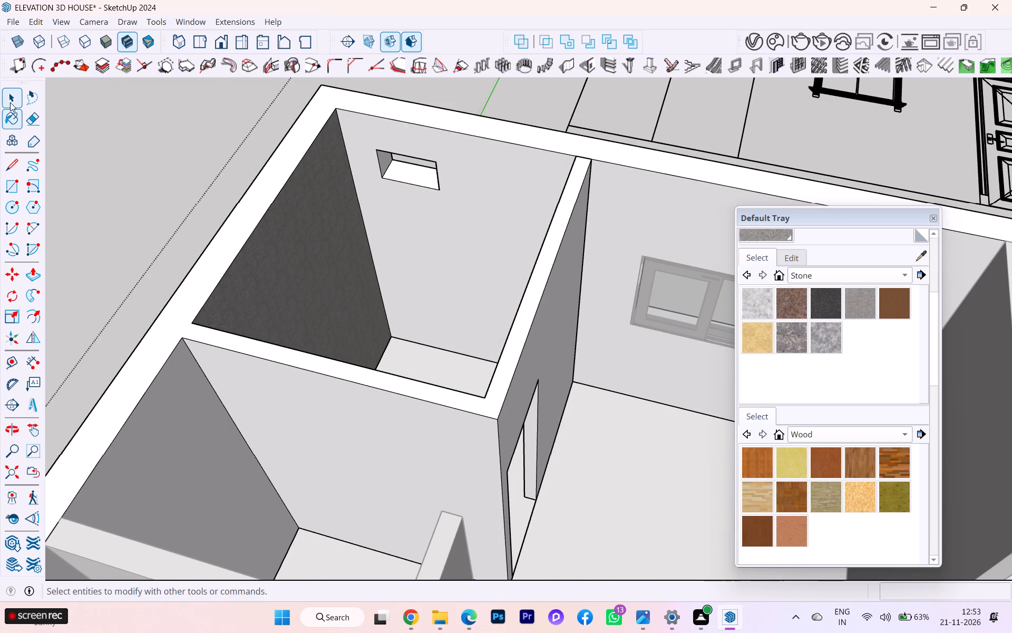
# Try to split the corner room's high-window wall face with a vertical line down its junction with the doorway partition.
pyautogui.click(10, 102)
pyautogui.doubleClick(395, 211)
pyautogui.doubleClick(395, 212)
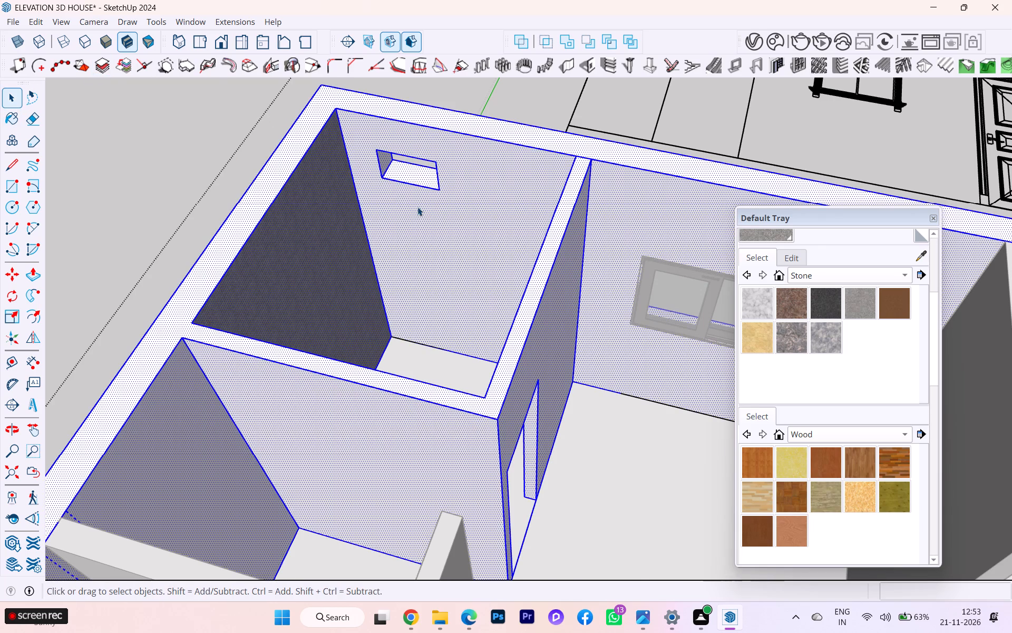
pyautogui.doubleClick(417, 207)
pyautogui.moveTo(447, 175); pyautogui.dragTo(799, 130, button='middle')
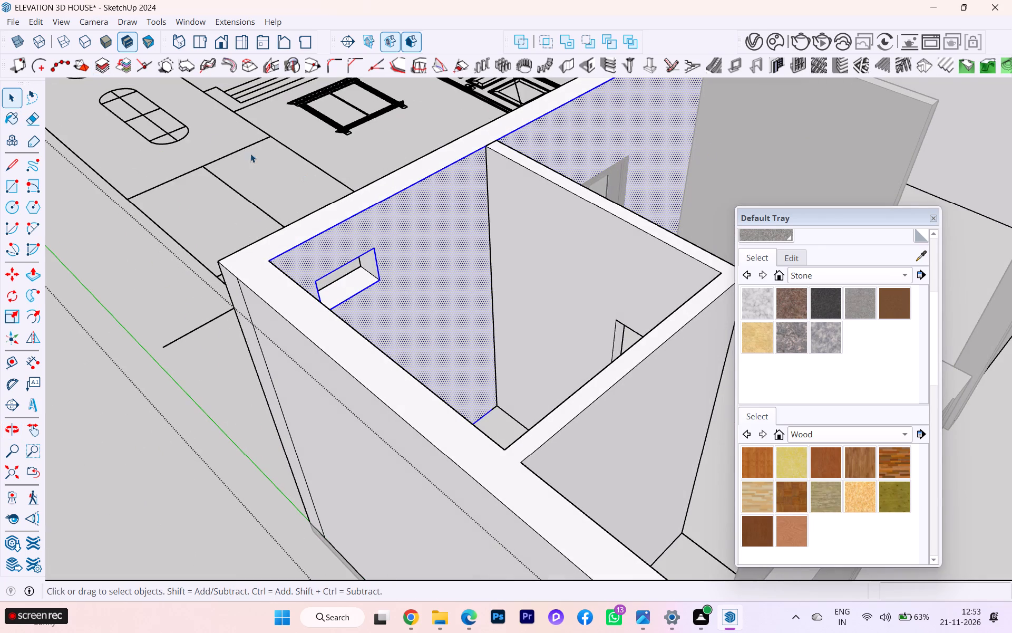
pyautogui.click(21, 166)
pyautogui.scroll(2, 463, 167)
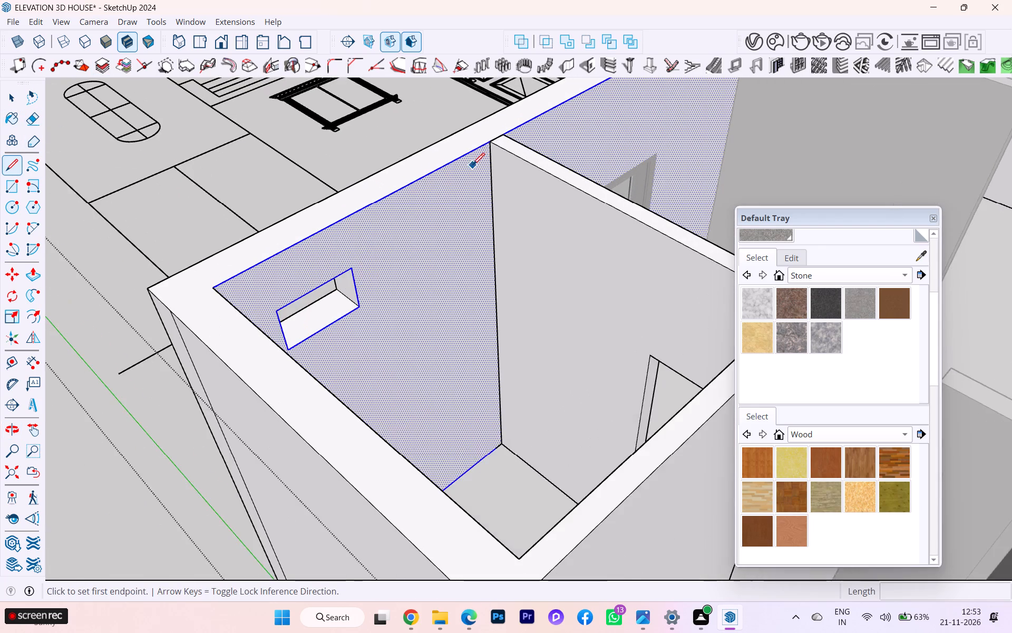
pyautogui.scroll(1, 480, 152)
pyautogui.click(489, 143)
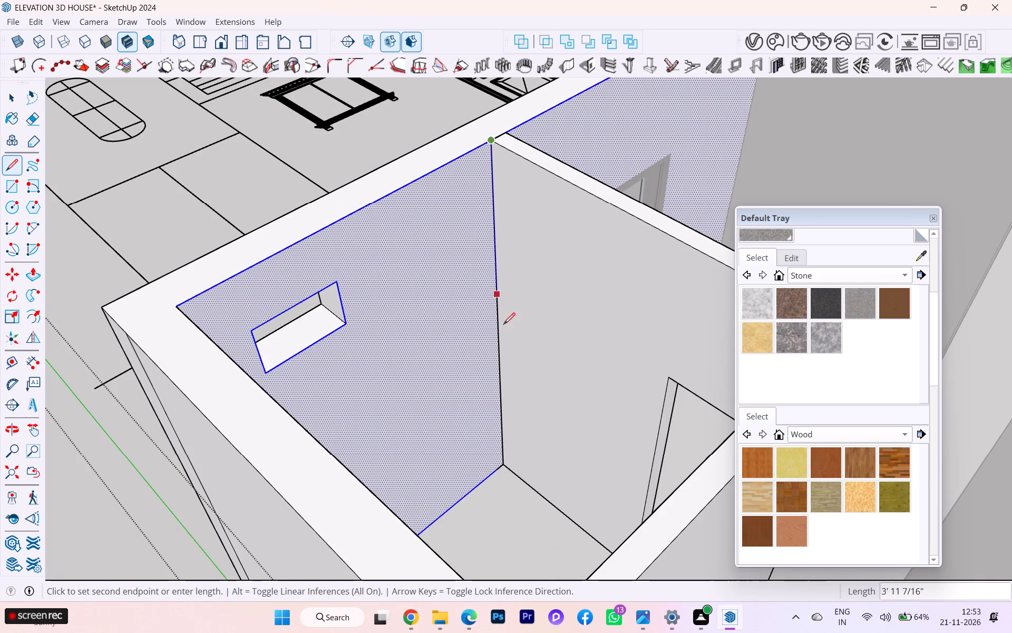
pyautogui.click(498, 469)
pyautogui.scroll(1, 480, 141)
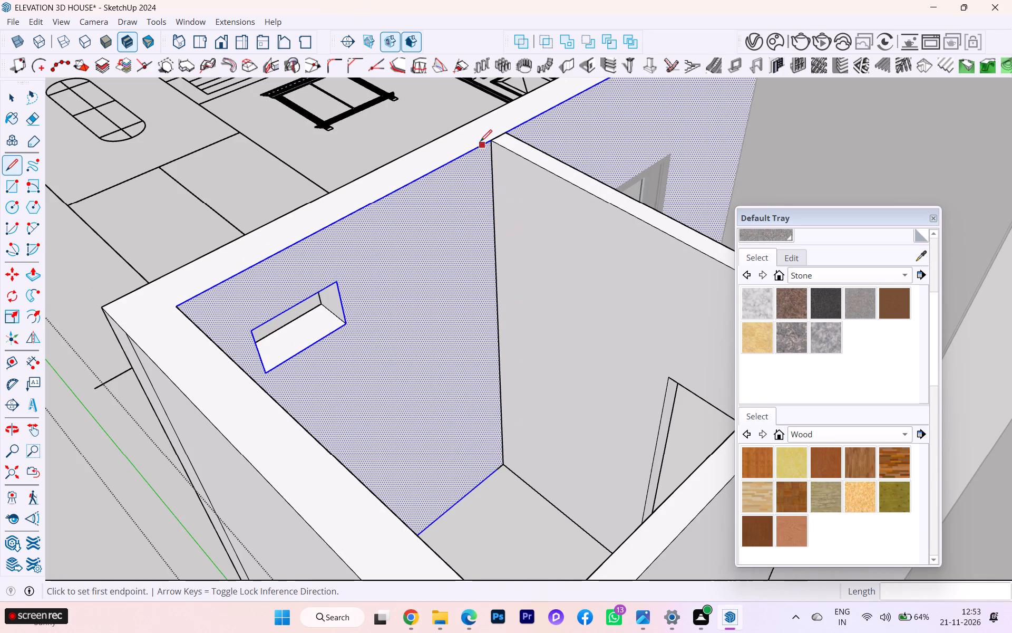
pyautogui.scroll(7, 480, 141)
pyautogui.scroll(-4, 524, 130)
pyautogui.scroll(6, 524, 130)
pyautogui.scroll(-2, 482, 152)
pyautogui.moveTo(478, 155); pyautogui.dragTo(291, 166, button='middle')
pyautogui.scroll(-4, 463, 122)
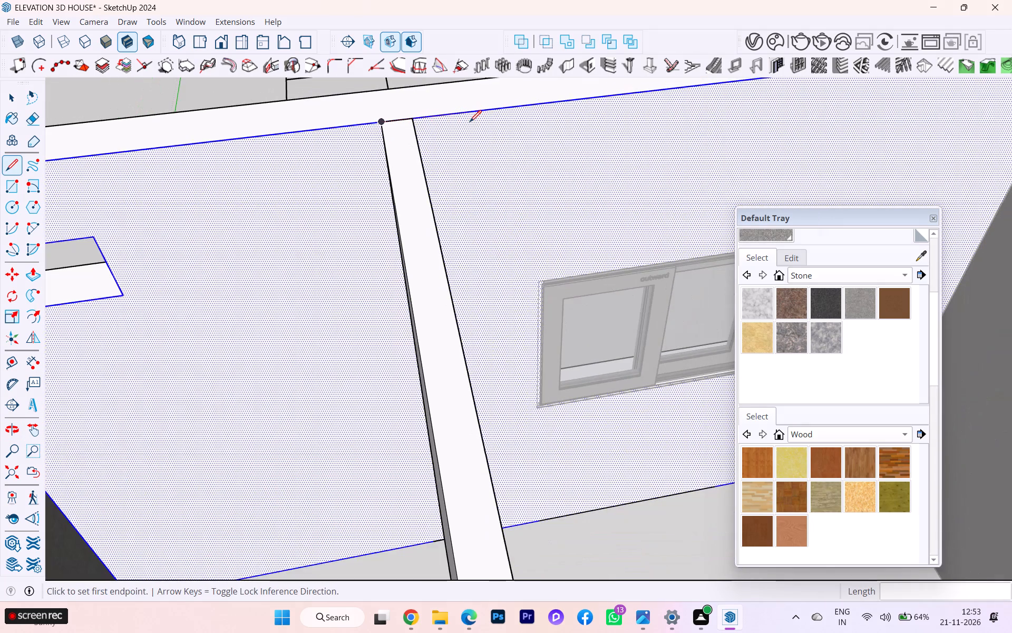
# Select the high-window wall's inner face to check whether it is divided at the partition.
pyautogui.click(12, 88)
pyautogui.click(231, 186)
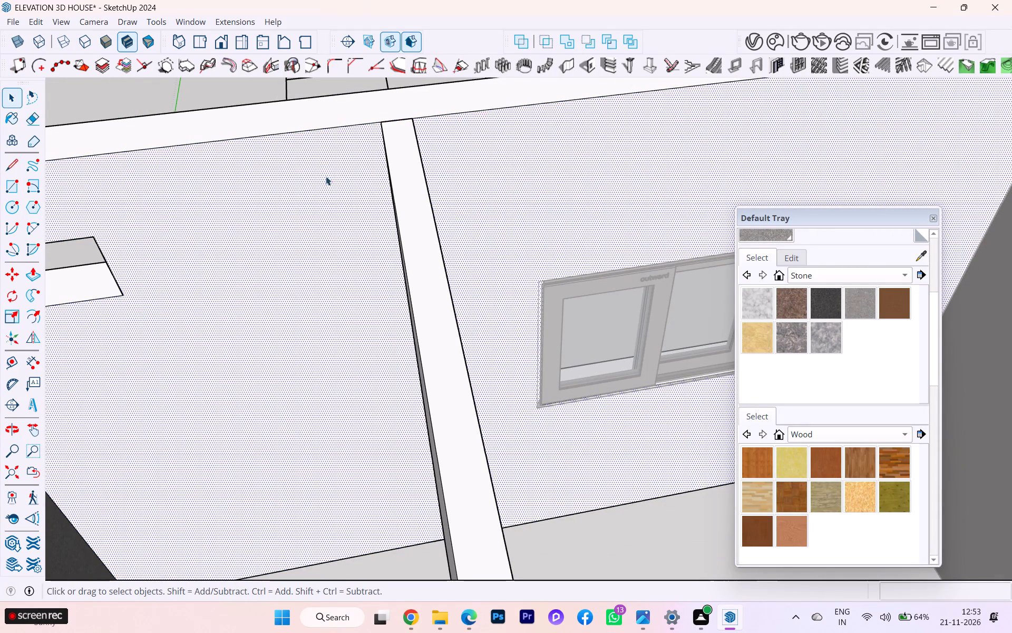
pyautogui.doubleClick(314, 178)
pyautogui.click(290, 181)
pyautogui.scroll(-2, 511, 174)
pyautogui.scroll(1, 524, 174)
pyautogui.scroll(-2, 525, 174)
pyautogui.scroll(2, 528, 174)
pyautogui.scroll(-7, 528, 174)
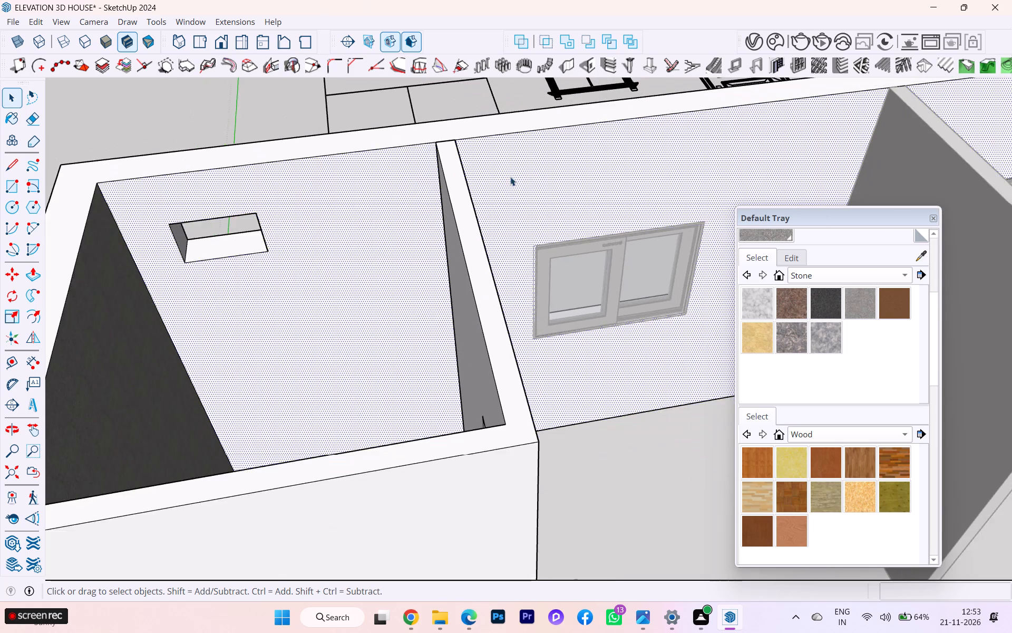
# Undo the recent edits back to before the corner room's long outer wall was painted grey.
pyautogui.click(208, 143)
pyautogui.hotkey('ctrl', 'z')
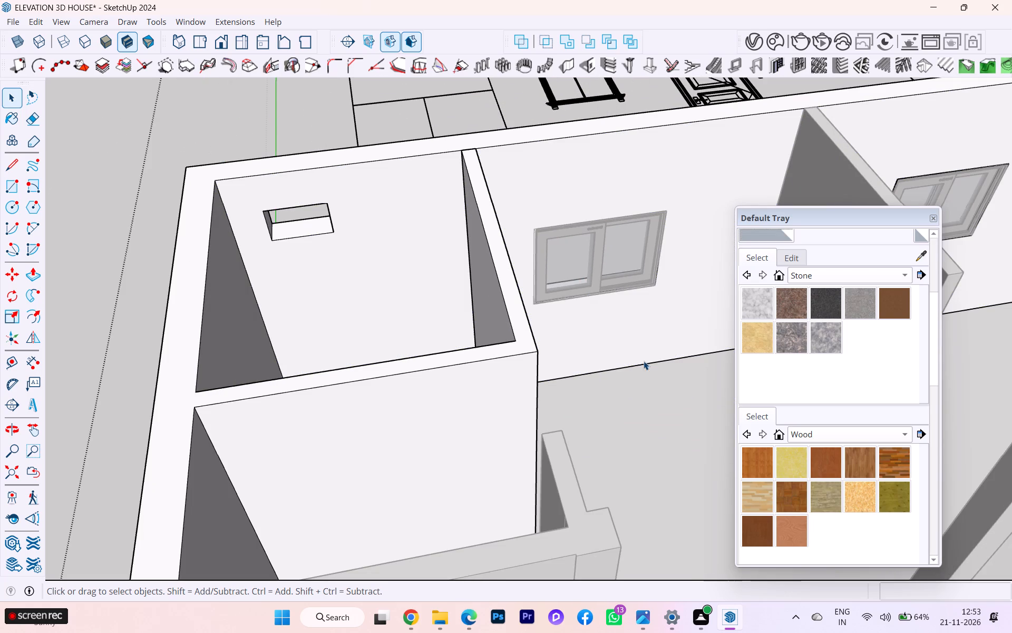
# Paint the corner room's inner face of the long outer wall with Granite Light Gray from the Stone collection.
pyautogui.scroll(-3, 457, 264)
pyautogui.moveTo(390, 273); pyautogui.dragTo(175, 304, button='middle')
pyautogui.scroll(3, 359, 223)
pyautogui.scroll(-1, 379, 219)
pyautogui.scroll(1, 379, 219)
pyautogui.moveTo(436, 234); pyautogui.dragTo(294, 252, button='middle')
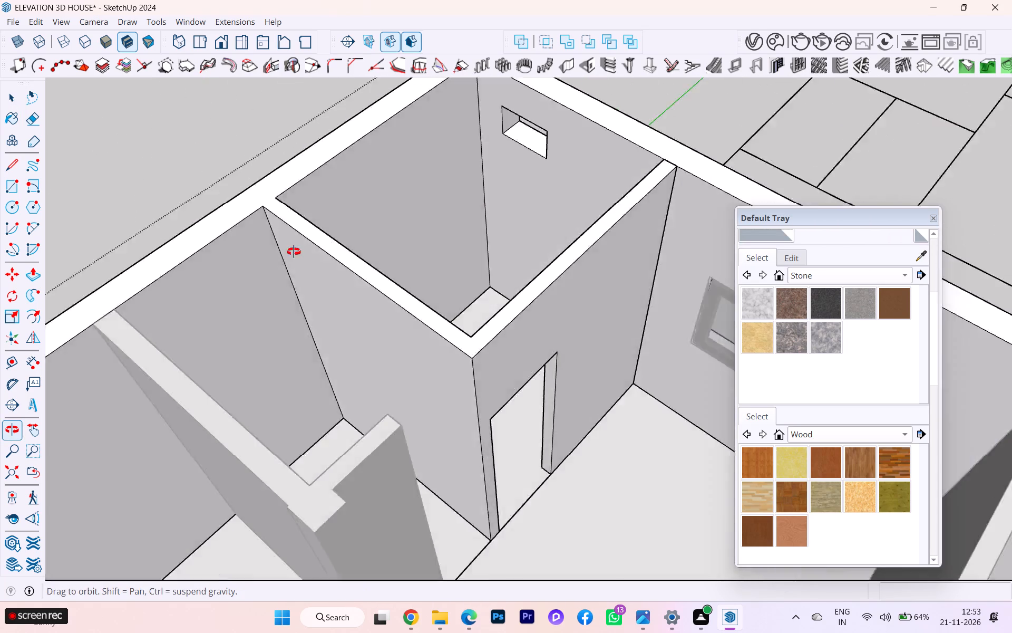
pyautogui.moveTo(294, 252); pyautogui.dragTo(161, 257, button='middle')
pyautogui.doubleClick(485, 184)
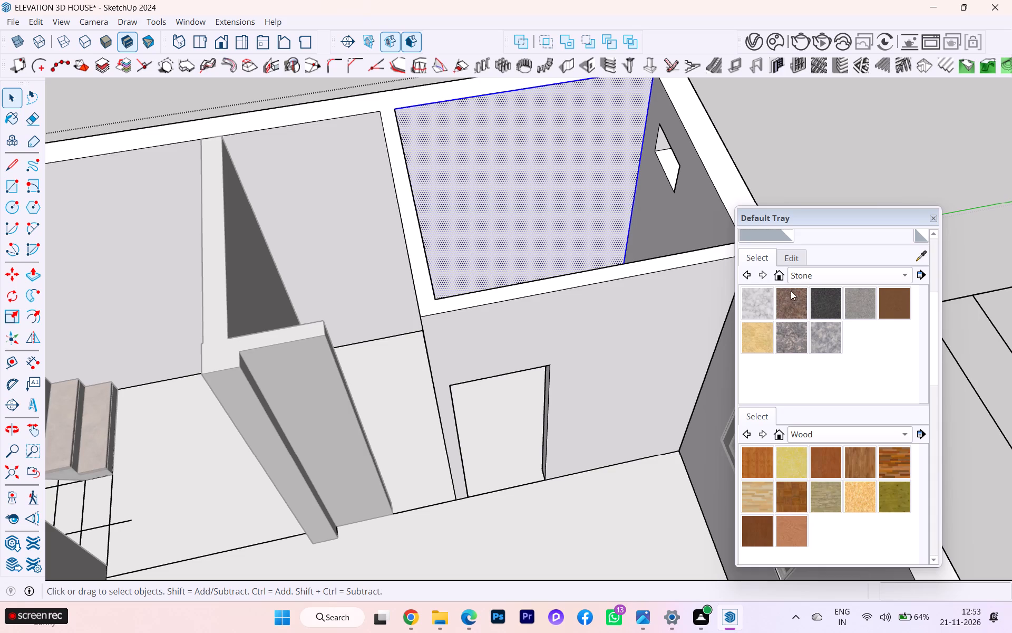
pyautogui.click(856, 303)
pyautogui.click(543, 187)
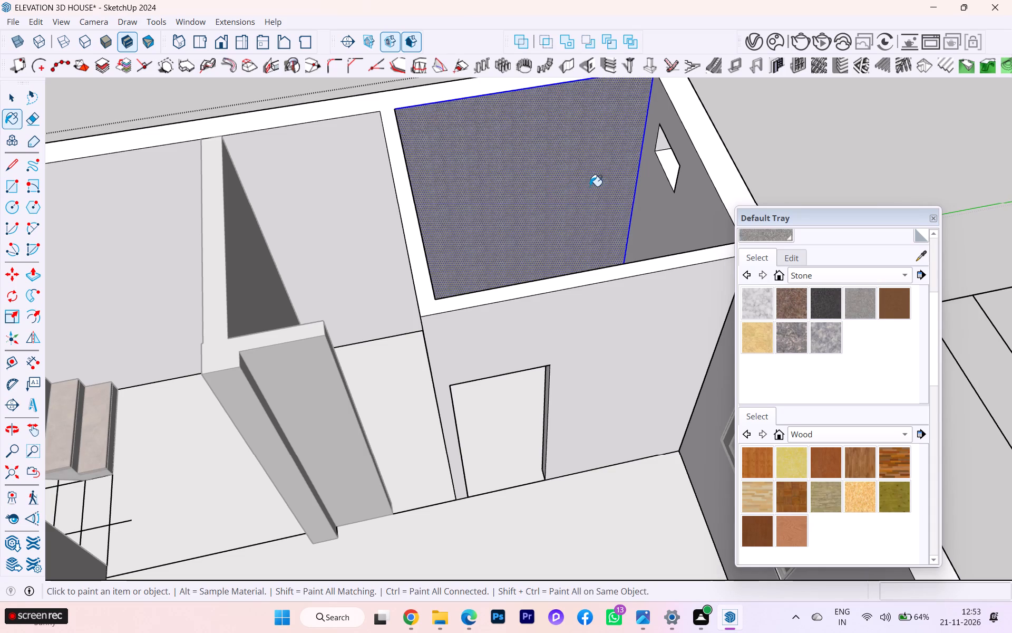
# Paint the corner room's face of the partition shared with the narrow room with Granite Light Gray.
pyautogui.scroll(-2, 590, 186)
pyautogui.moveTo(590, 186); pyautogui.dragTo(312, 182, button='middle')
pyautogui.scroll(5, 512, 165)
pyautogui.scroll(3, 639, 194)
pyautogui.scroll(-1, 639, 194)
pyautogui.scroll(1, 639, 194)
pyautogui.click(562, 199)
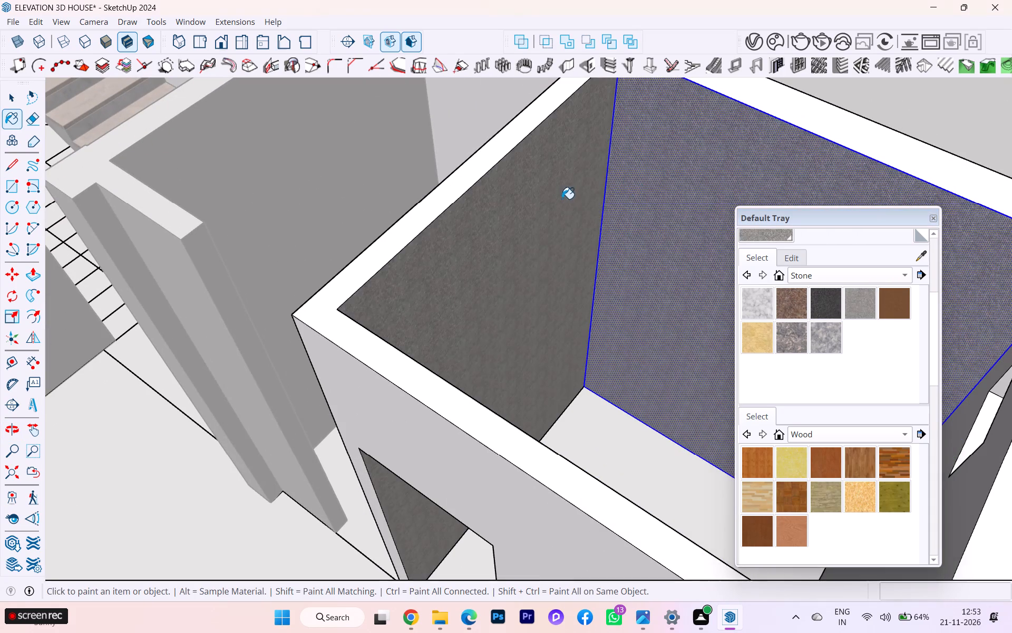
# Paint the corner room's inner face of the doorway wall with Granite Light Gray and clear the selection.
pyautogui.scroll(-1, 591, 208)
pyautogui.moveTo(591, 208); pyautogui.dragTo(268, 218, button='middle')
pyautogui.click(230, 252)
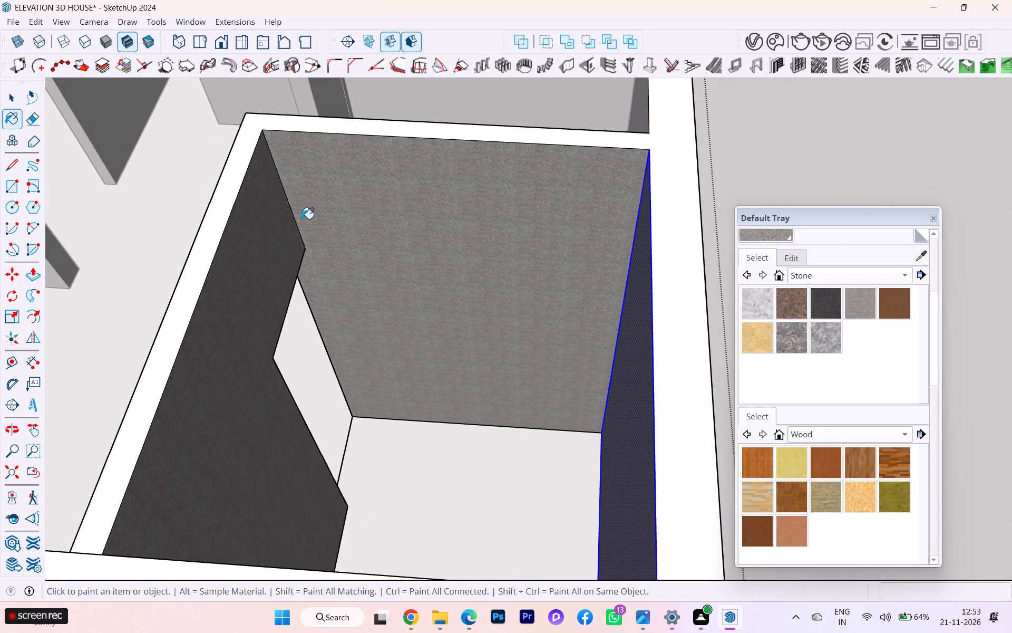
pyautogui.scroll(-9, 451, 188)
pyautogui.click(6, 96)
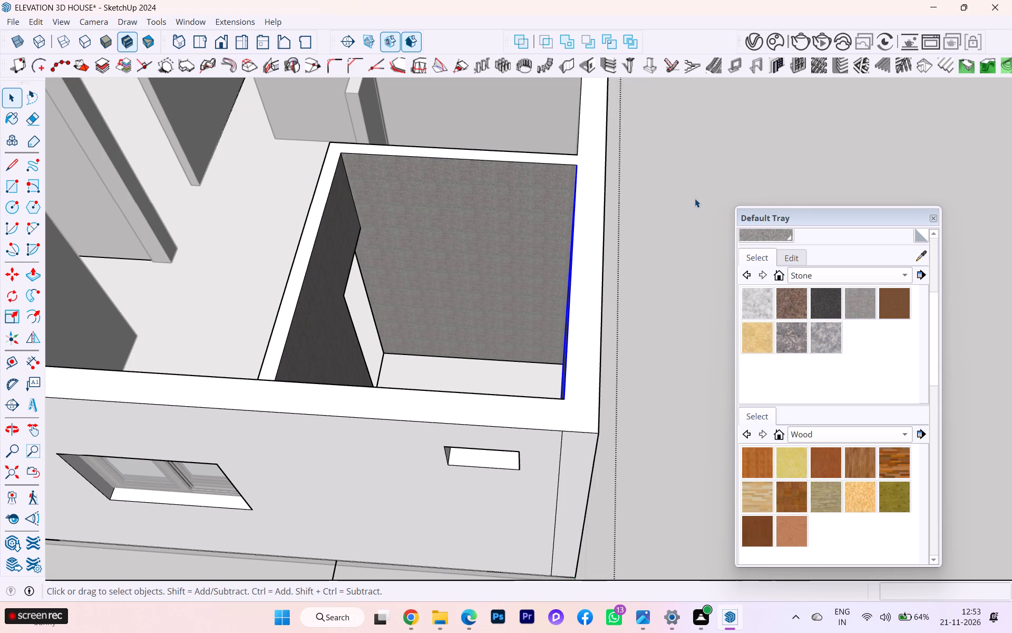
pyautogui.click(695, 198)
# Examine the corner room's painted walls, doorway, floor and high-window wall from several angles.
pyautogui.moveTo(596, 176); pyautogui.dragTo(891, 169, button='middle')
pyautogui.scroll(10, 391, 118)
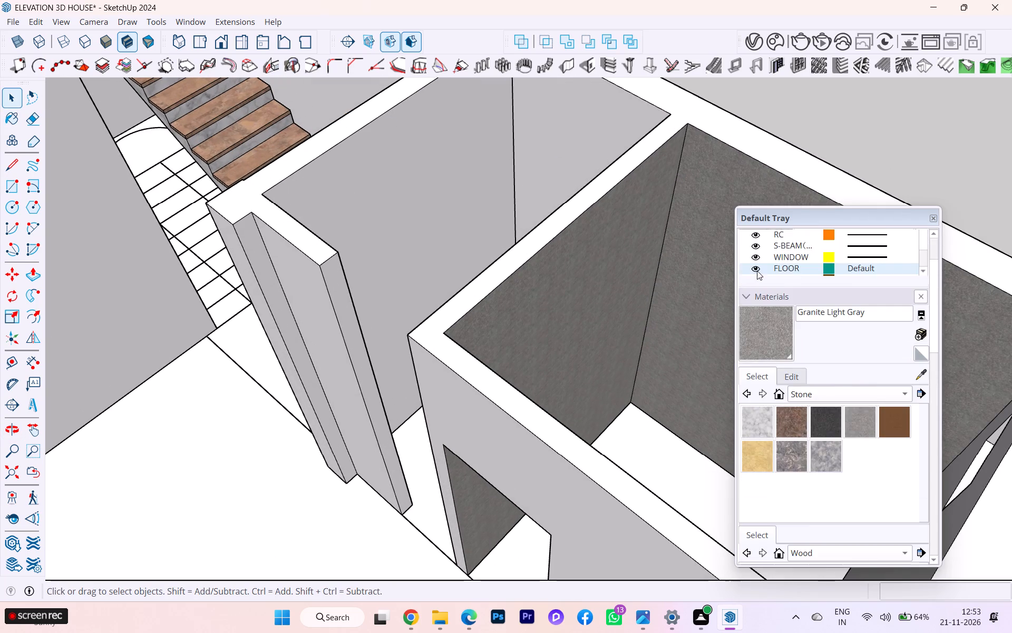
pyautogui.scroll(10, 748, 273)
pyautogui.scroll(4, 632, 246)
pyautogui.scroll(-7, 382, 162)
pyautogui.scroll(2, 323, 171)
pyautogui.scroll(-1, 346, 174)
pyautogui.moveTo(562, 186); pyautogui.dragTo(582, 126, button='middle')
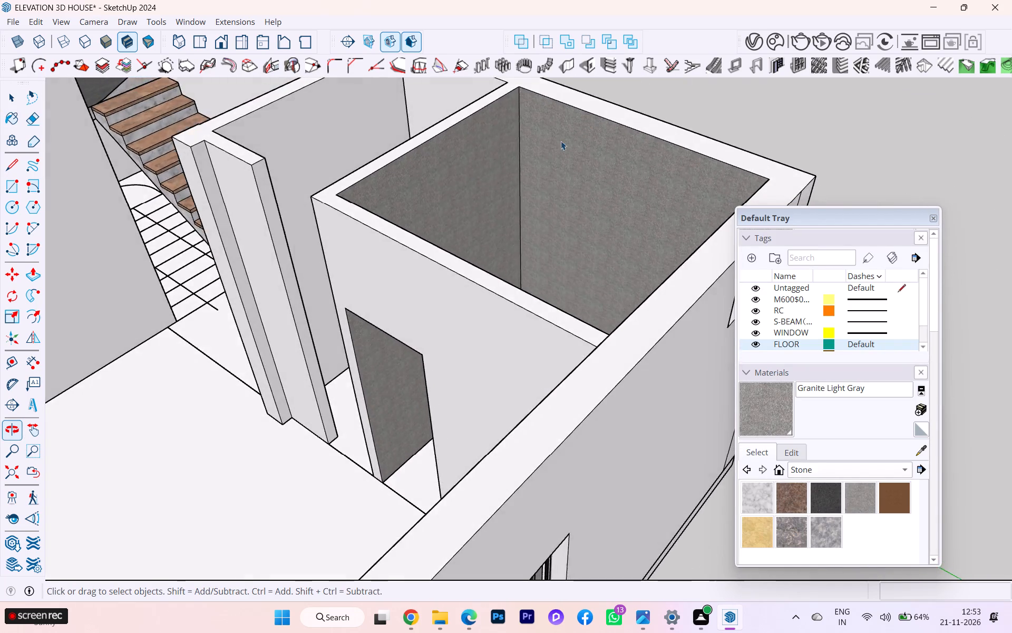
pyautogui.scroll(2, 560, 143)
pyautogui.scroll(-4, 560, 143)
pyautogui.scroll(7, 560, 144)
pyautogui.scroll(-2, 475, 160)
pyautogui.scroll(4, 475, 160)
pyautogui.scroll(-1, 365, 147)
pyautogui.moveTo(362, 147); pyautogui.dragTo(673, 139, button='middle')
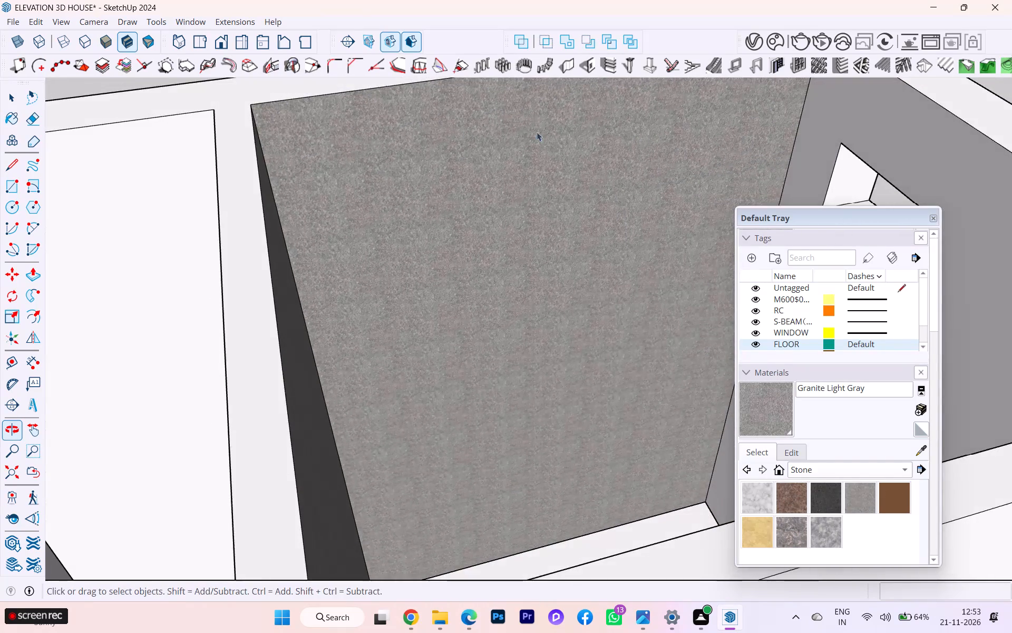
pyautogui.scroll(-3, 412, 136)
pyautogui.moveTo(581, 243); pyautogui.dragTo(678, 309, button='middle')
pyautogui.scroll(-1, 582, 244)
pyautogui.scroll(-2, 431, 207)
pyautogui.scroll(1, 427, 206)
pyautogui.scroll(-1, 427, 206)
pyautogui.moveTo(557, 179); pyautogui.dragTo(591, 193, button='middle')
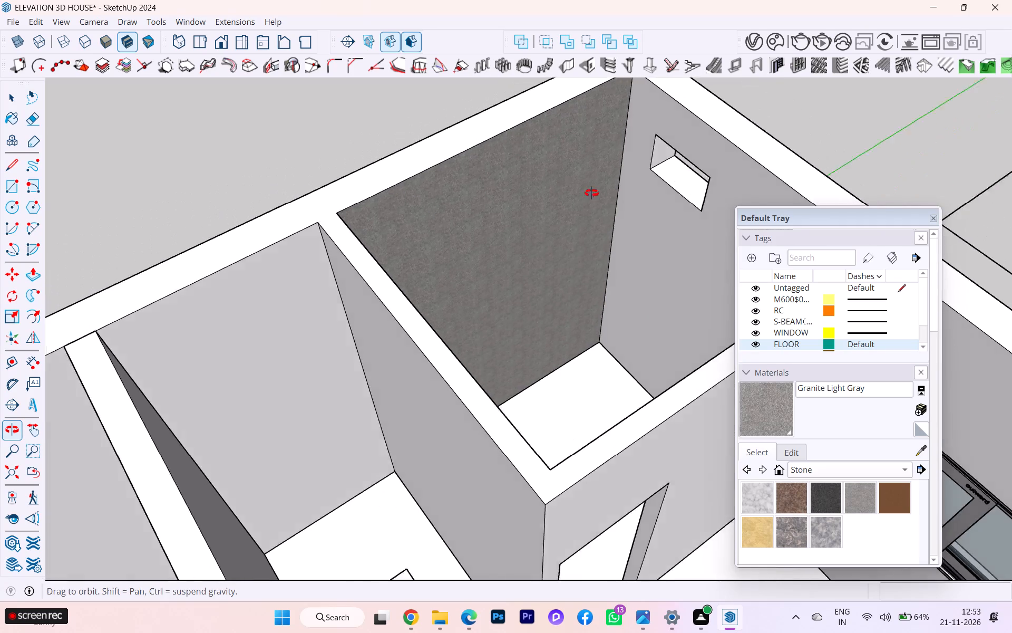
pyautogui.moveTo(591, 193); pyautogui.dragTo(708, 228, button='middle')
pyautogui.scroll(-3, 458, 331)
pyautogui.moveTo(511, 289); pyautogui.dragTo(361, 290, button='middle')
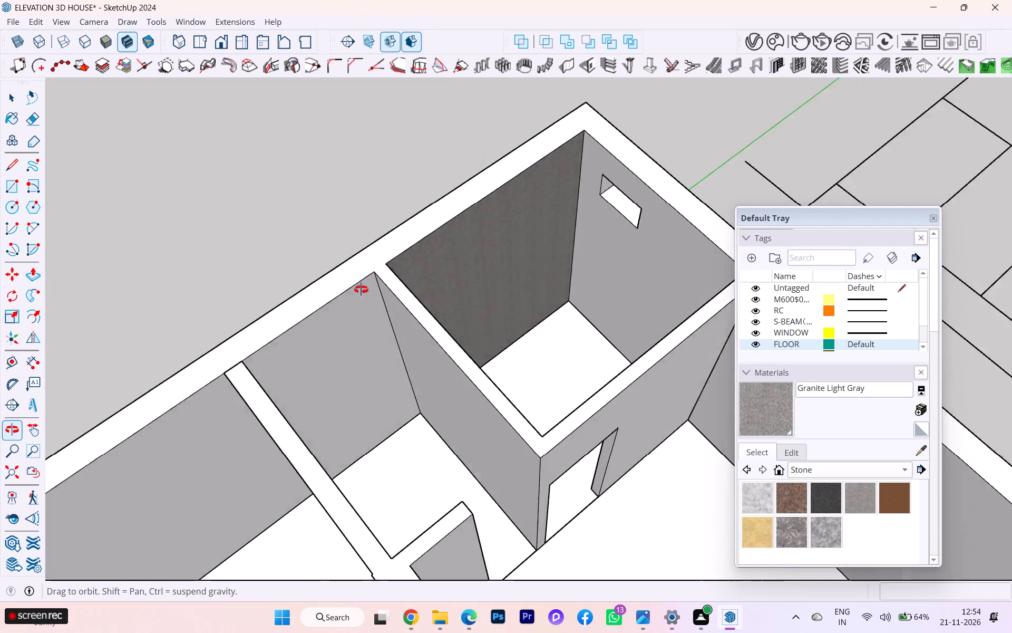
pyautogui.moveTo(361, 290); pyautogui.dragTo(234, 260, button='middle')
pyautogui.scroll(6, 429, 209)
pyautogui.scroll(-3, 427, 214)
pyautogui.scroll(1, 394, 201)
pyautogui.scroll(-3, 394, 201)
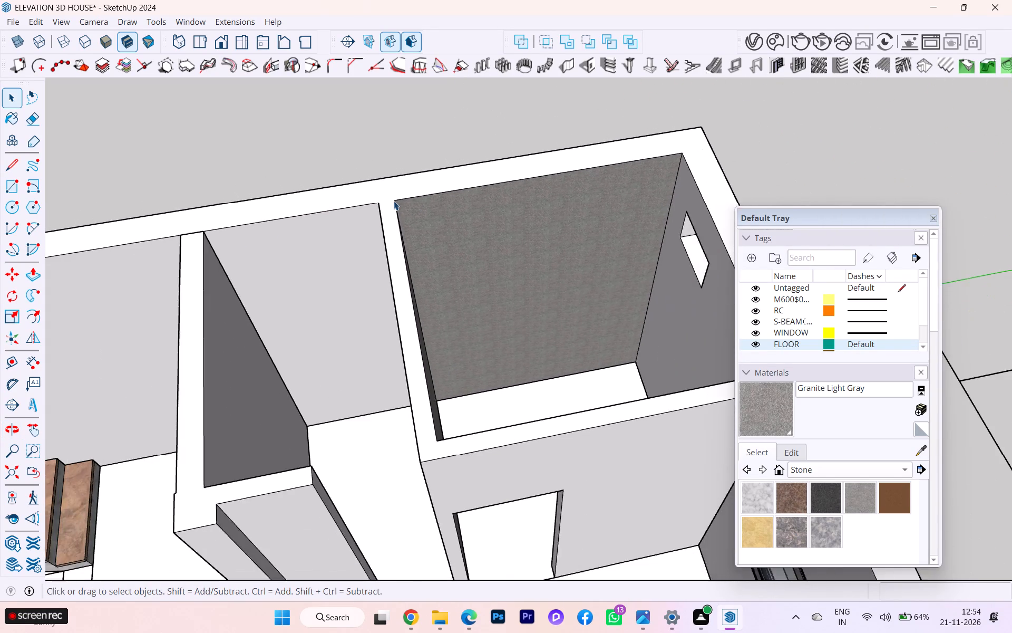
pyautogui.scroll(-1, 394, 198)
pyautogui.scroll(1, 394, 198)
pyautogui.scroll(-2, 394, 198)
pyautogui.scroll(5, 461, 170)
pyautogui.scroll(-3, 374, 187)
pyautogui.scroll(2, 363, 183)
pyautogui.scroll(-2, 362, 182)
pyautogui.moveTo(715, 181); pyautogui.dragTo(871, 171, button='middle')
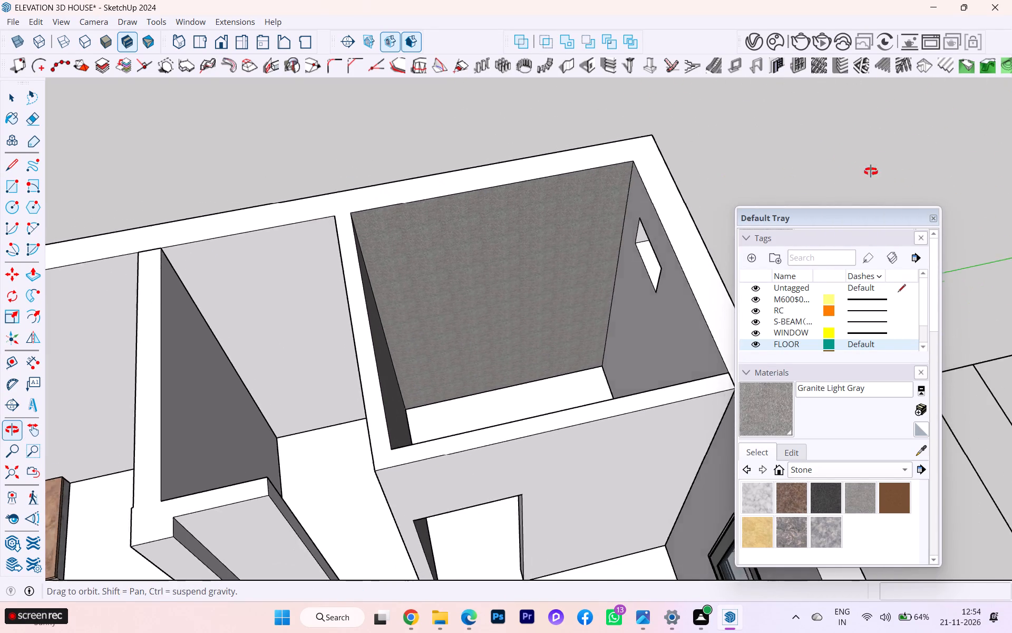
pyautogui.moveTo(871, 171); pyautogui.dragTo(1011, 149, button='middle')
pyautogui.scroll(3, 616, 180)
pyautogui.scroll(-2, 510, 207)
pyautogui.scroll(2, 510, 207)
pyautogui.scroll(-1, 510, 207)
pyautogui.scroll(1, 509, 207)
pyautogui.scroll(-2, 509, 207)
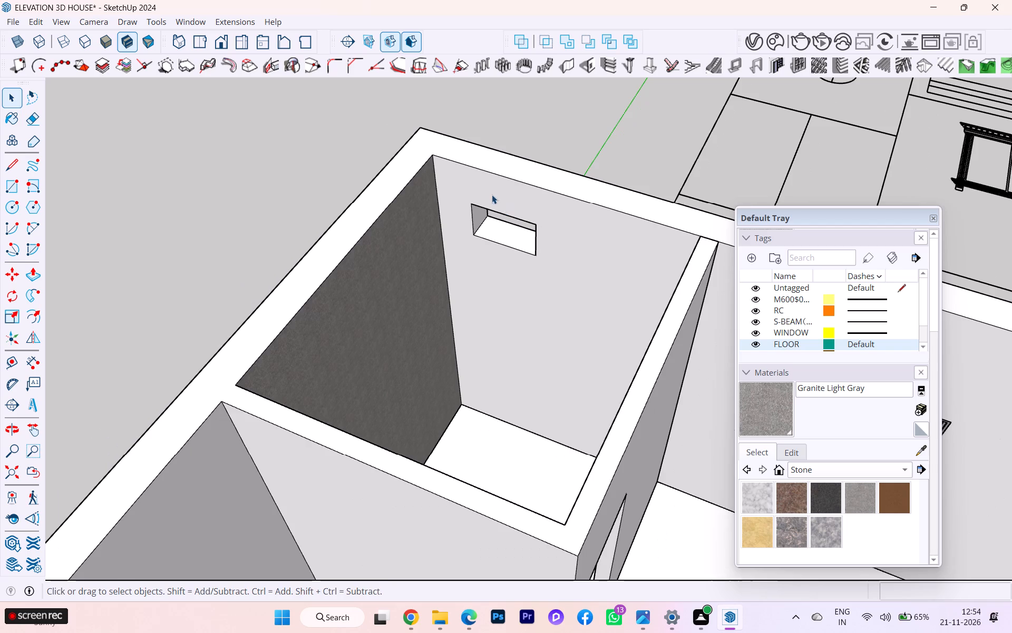
pyautogui.moveTo(483, 188); pyautogui.dragTo(445, 87, button='middle')
pyautogui.scroll(-2, 517, 135)
pyautogui.scroll(-2, 541, 224)
pyautogui.moveTo(542, 225); pyautogui.dragTo(732, 328, button='middle')
pyautogui.scroll(4, 480, 168)
# Draw a 10' vertical line from the floor corner to the wall top where the high-window wall meets the doorway partition.
pyautogui.doubleClick(460, 154)
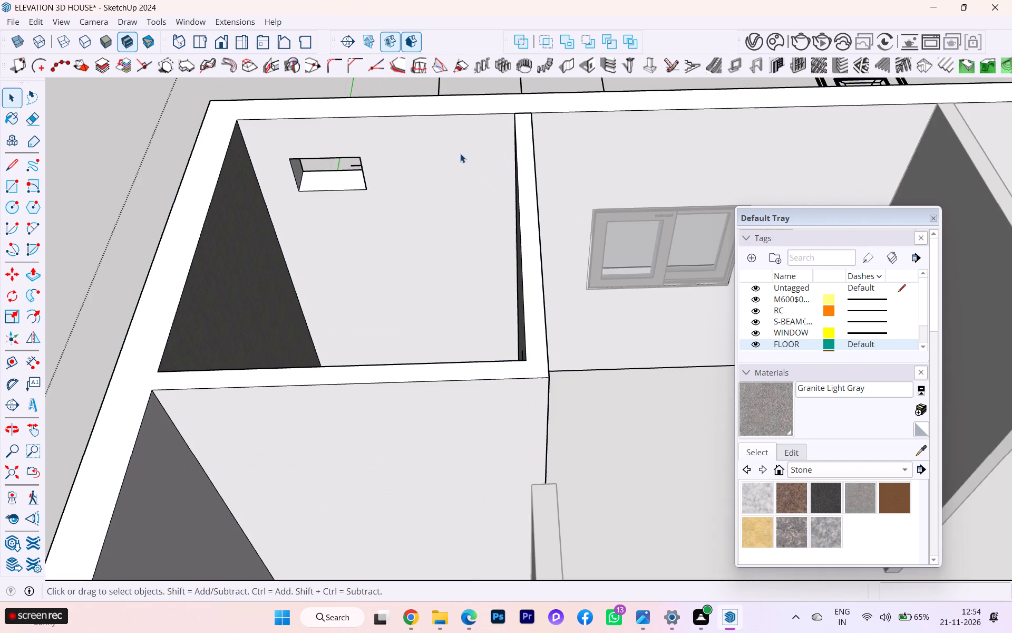
pyautogui.click(442, 162)
pyautogui.scroll(-2, 405, 122)
pyautogui.moveTo(414, 128); pyautogui.dragTo(555, 117, button='middle')
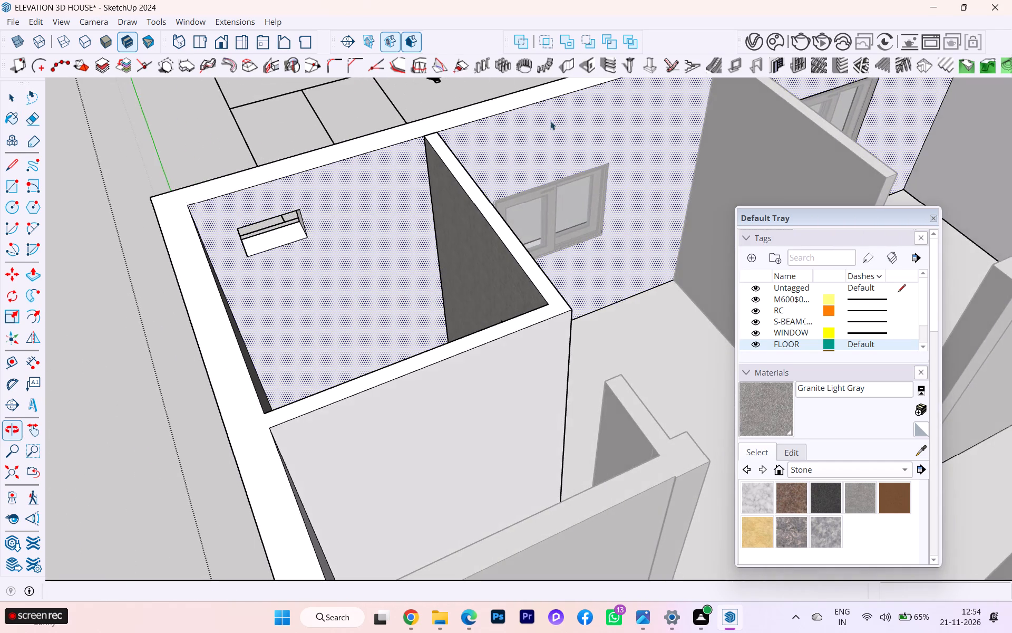
pyautogui.scroll(-1, 298, 144)
pyautogui.moveTo(298, 145); pyautogui.dragTo(286, 194, button='middle')
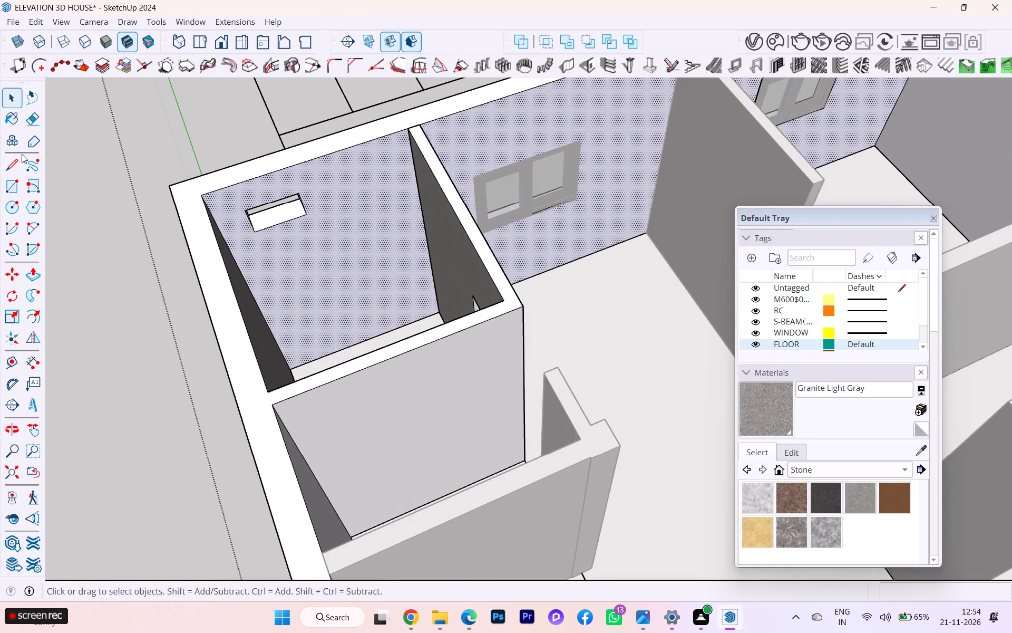
pyautogui.click(12, 161)
pyautogui.scroll(3, 335, 199)
pyautogui.scroll(1, 542, 320)
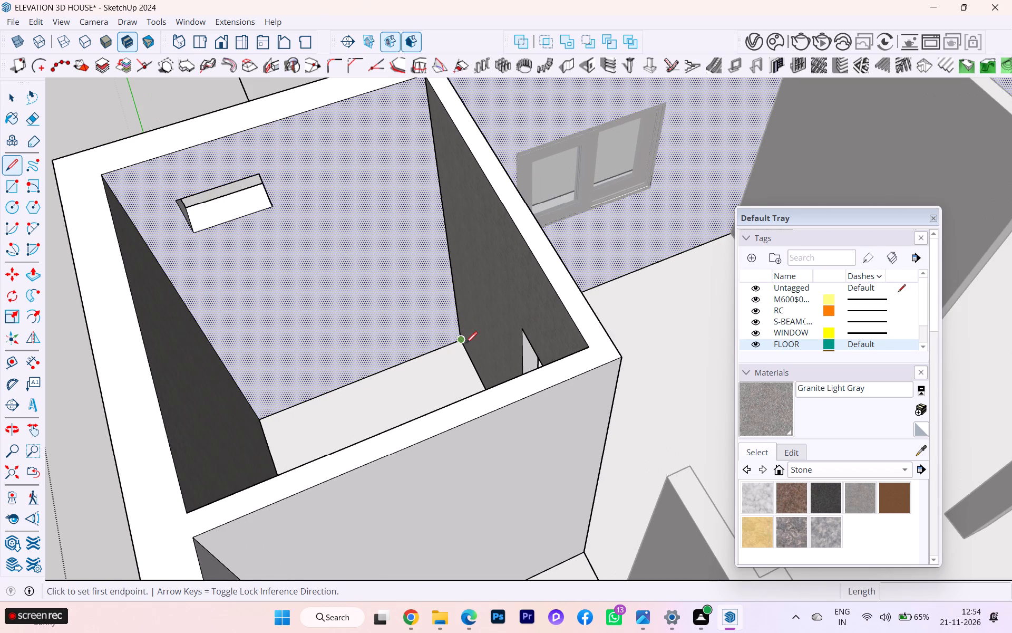
pyautogui.click(457, 341)
pyautogui.scroll(-6, 406, 107)
pyautogui.scroll(3, 408, 145)
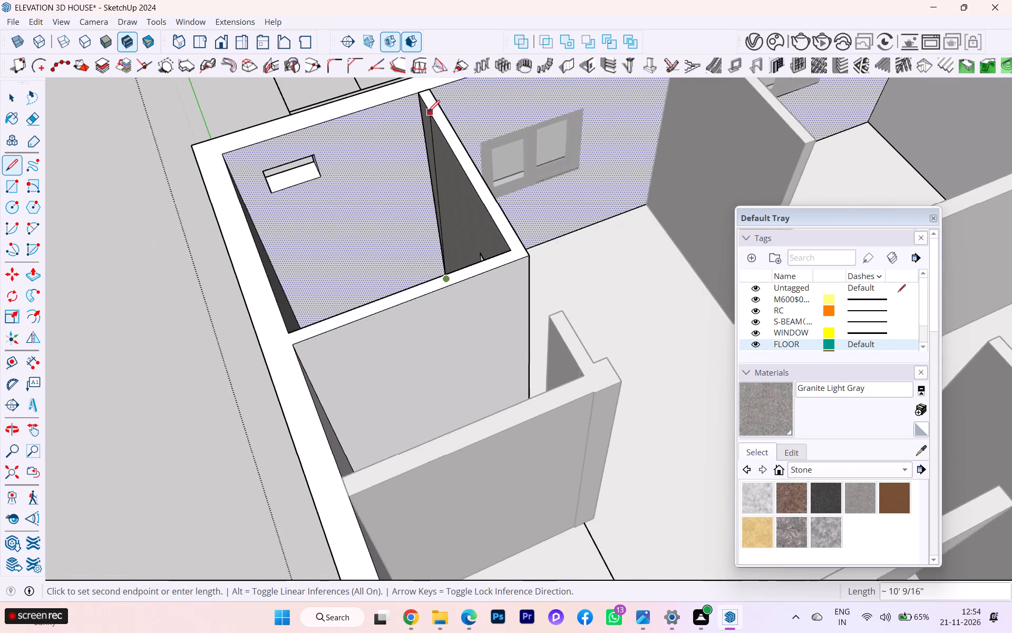
pyautogui.scroll(5, 428, 112)
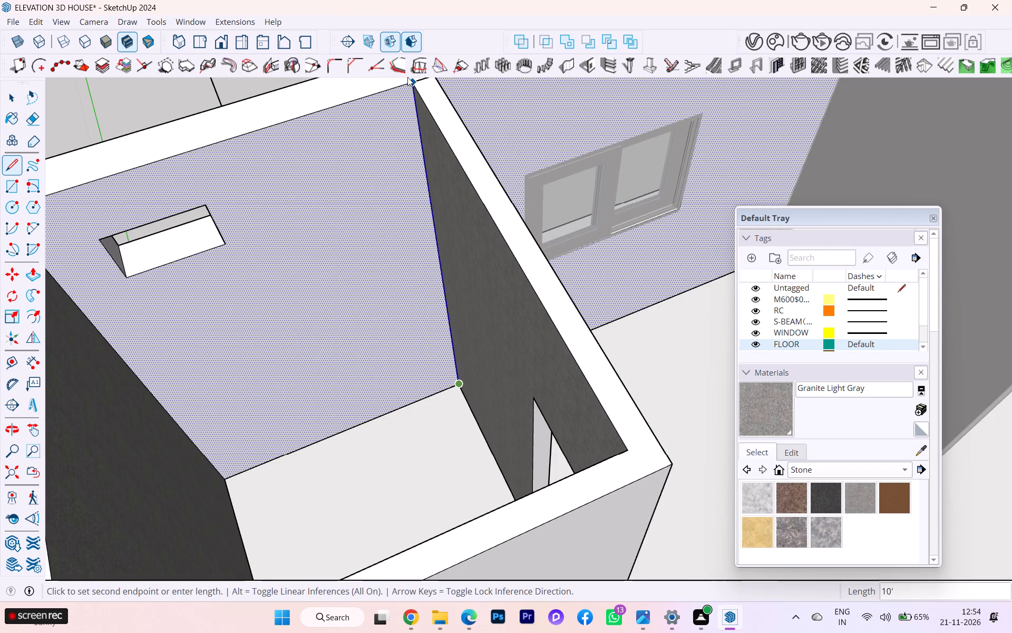
pyautogui.scroll(2, 407, 77)
pyautogui.scroll(-1, 407, 77)
pyautogui.scroll(1, 407, 77)
pyautogui.scroll(-3, 405, 146)
pyautogui.scroll(10, 412, 122)
pyautogui.scroll(-6, 399, 88)
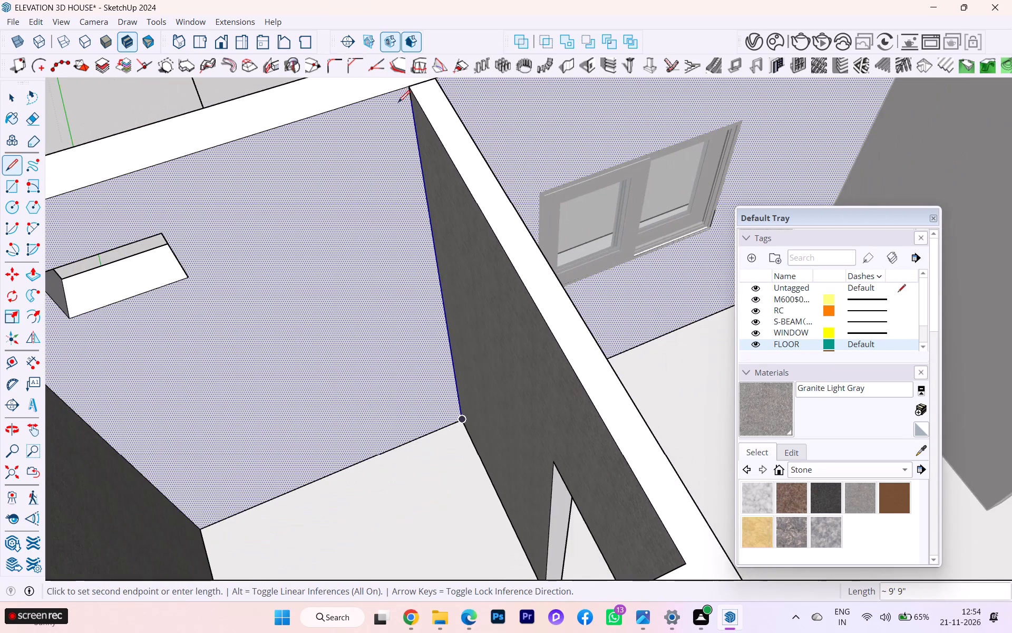
pyautogui.scroll(-2, 397, 97)
pyautogui.scroll(2, 401, 91)
pyautogui.scroll(-1, 405, 89)
pyautogui.scroll(7, 406, 88)
pyautogui.click(409, 87)
# Reselect the high-window wall's inner face and check how far it extends across the neighbouring rooms.
pyautogui.scroll(-6, 297, 78)
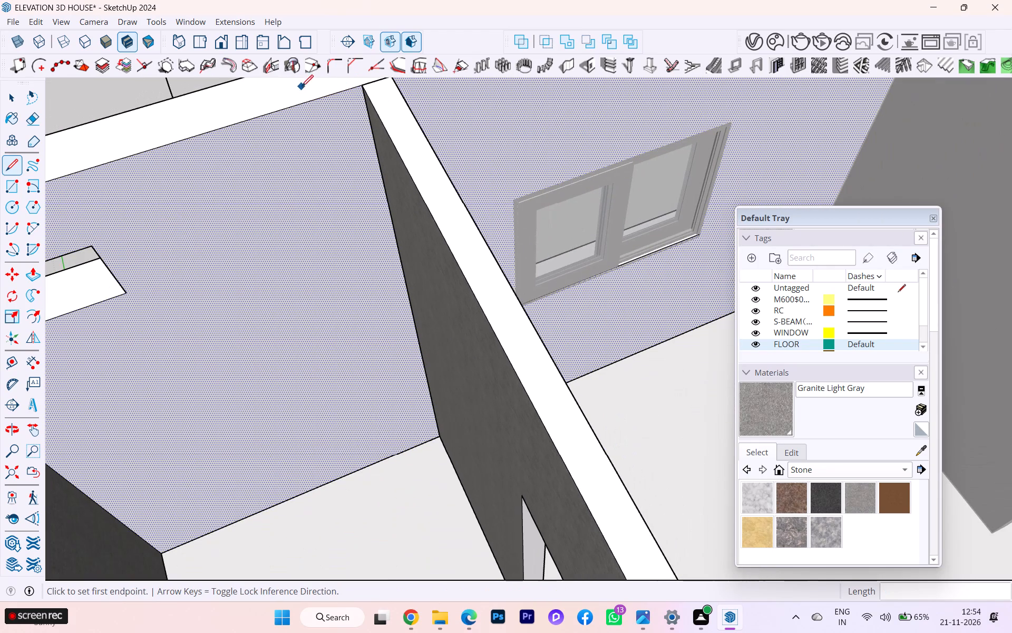
pyautogui.click(26, 98)
pyautogui.click(12, 92)
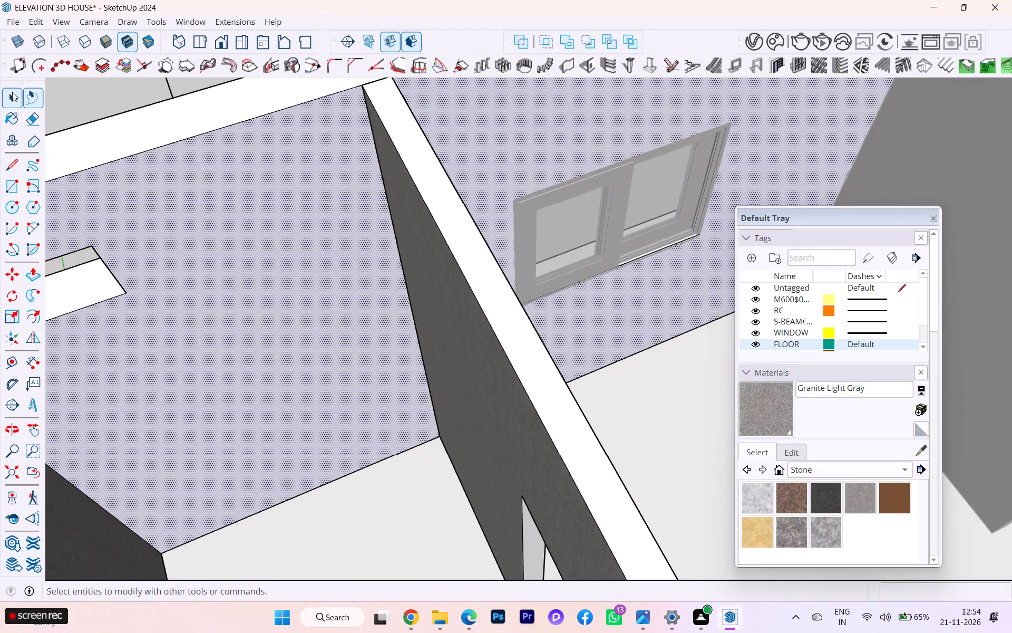
pyautogui.click(178, 151)
pyautogui.click(193, 159)
pyautogui.click(241, 164)
pyautogui.click(255, 165)
pyautogui.scroll(-1, 322, 119)
pyautogui.scroll(1, 322, 119)
pyautogui.scroll(-7, 322, 119)
pyautogui.scroll(2, 426, 174)
pyautogui.scroll(-1, 433, 176)
pyautogui.scroll(-5, 390, 201)
pyautogui.click(190, 125)
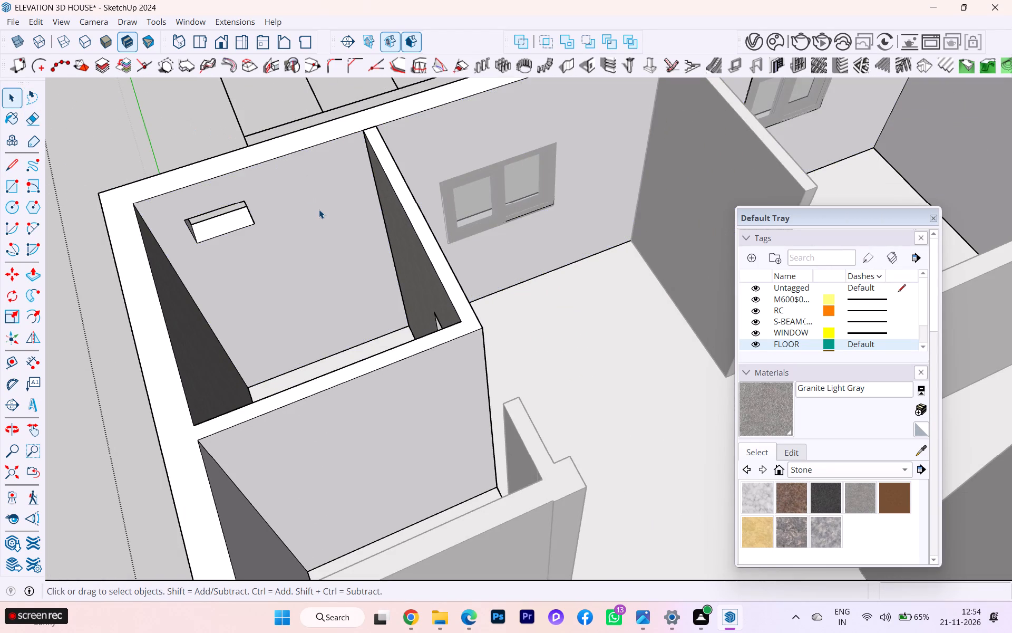
pyautogui.click(319, 209)
pyautogui.doubleClick(319, 209)
pyautogui.click(310, 212)
pyautogui.click(310, 212)
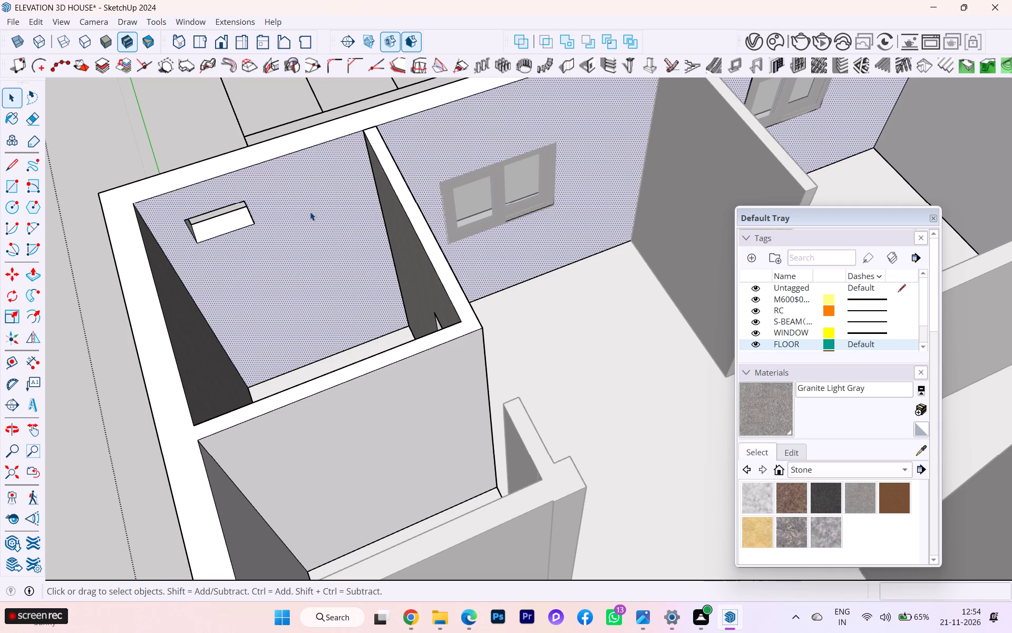
pyautogui.scroll(3, 285, 136)
pyautogui.scroll(-3, 275, 135)
pyautogui.moveTo(303, 130); pyautogui.dragTo(144, 103, button='middle')
pyautogui.scroll(-5, 480, 279)
pyautogui.moveTo(482, 275); pyautogui.dragTo(475, 275, button='middle')
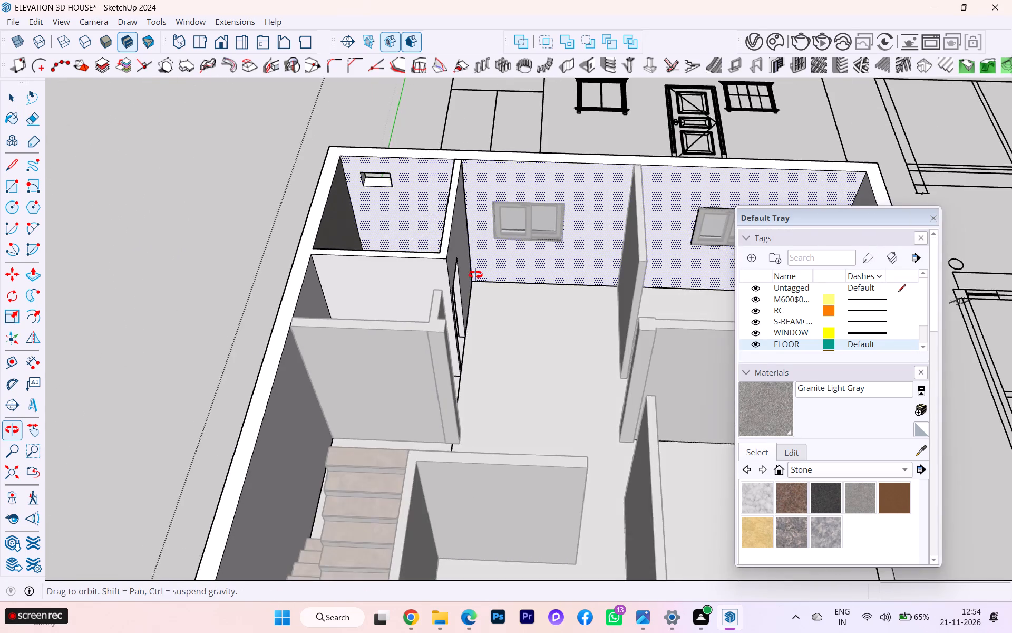
# Clear the selection and examine up close the junction where the doorway partition meets the high-window wall.
pyautogui.moveTo(475, 275); pyautogui.dragTo(285, 271, button='middle')
pyautogui.scroll(9, 493, 179)
pyautogui.scroll(-4, 491, 165)
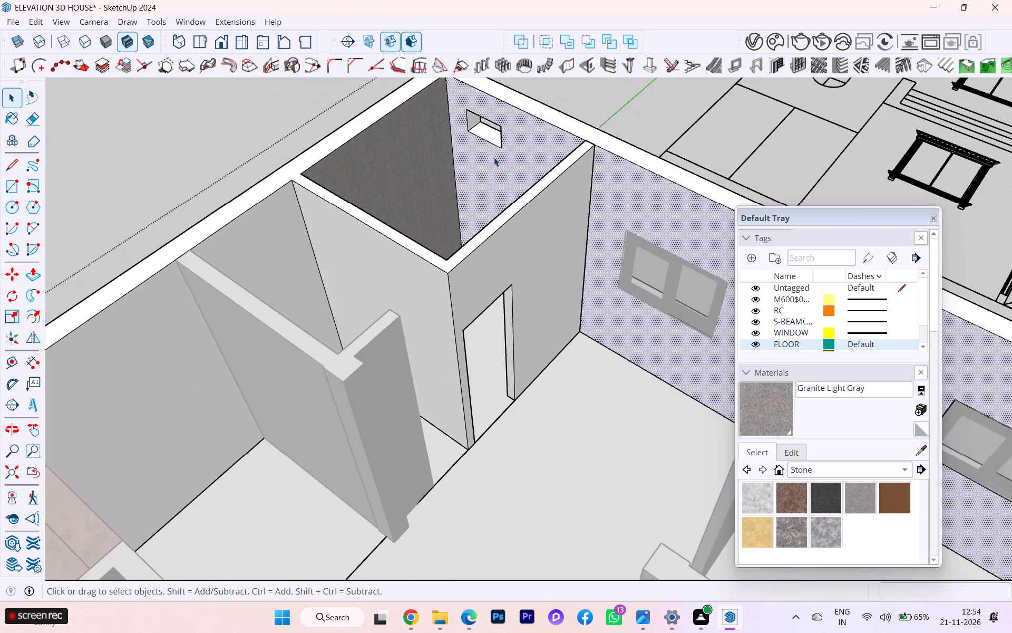
pyautogui.scroll(-3, 501, 160)
pyautogui.click(545, 356)
pyautogui.scroll(1, 563, 146)
pyautogui.scroll(-2, 563, 145)
pyautogui.scroll(2, 563, 143)
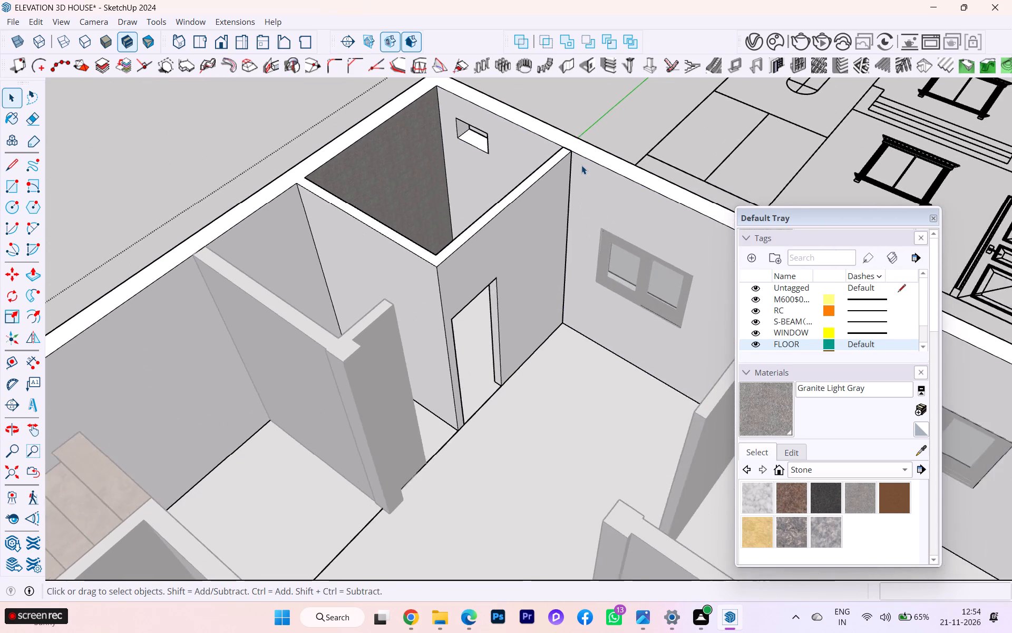
pyautogui.scroll(9, 581, 166)
pyautogui.scroll(-1, 570, 136)
pyautogui.scroll(18, 570, 136)
pyautogui.scroll(-1, 559, 149)
pyautogui.scroll(9, 559, 149)
pyautogui.scroll(2, 600, 138)
pyautogui.scroll(-1, 622, 137)
pyautogui.scroll(1, 624, 137)
pyautogui.scroll(-1, 629, 137)
pyautogui.scroll(1, 614, 175)
pyautogui.moveTo(604, 175); pyautogui.dragTo(331, 195, button='middle')
pyautogui.scroll(9, 597, 196)
pyautogui.scroll(-3, 450, 180)
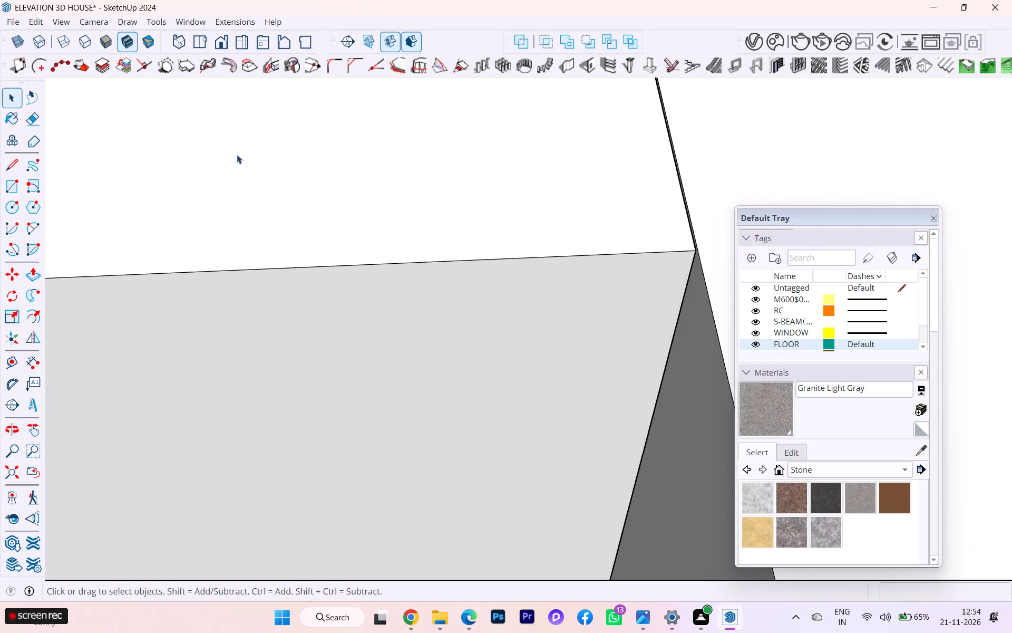
pyautogui.scroll(-1, 508, 220)
pyautogui.scroll(1, 603, 240)
pyautogui.scroll(-1, 606, 240)
pyautogui.scroll(2, 609, 241)
pyautogui.scroll(-1, 646, 243)
pyautogui.scroll(3, 648, 243)
pyautogui.scroll(-4, 692, 239)
pyautogui.scroll(4, 692, 239)
pyautogui.scroll(-1, 692, 239)
pyautogui.scroll(1, 692, 239)
pyautogui.scroll(-1, 697, 244)
pyautogui.middleClick(697, 244)
pyautogui.scroll(9, 697, 244)
pyautogui.scroll(-1, 704, 247)
pyautogui.scroll(7, 706, 248)
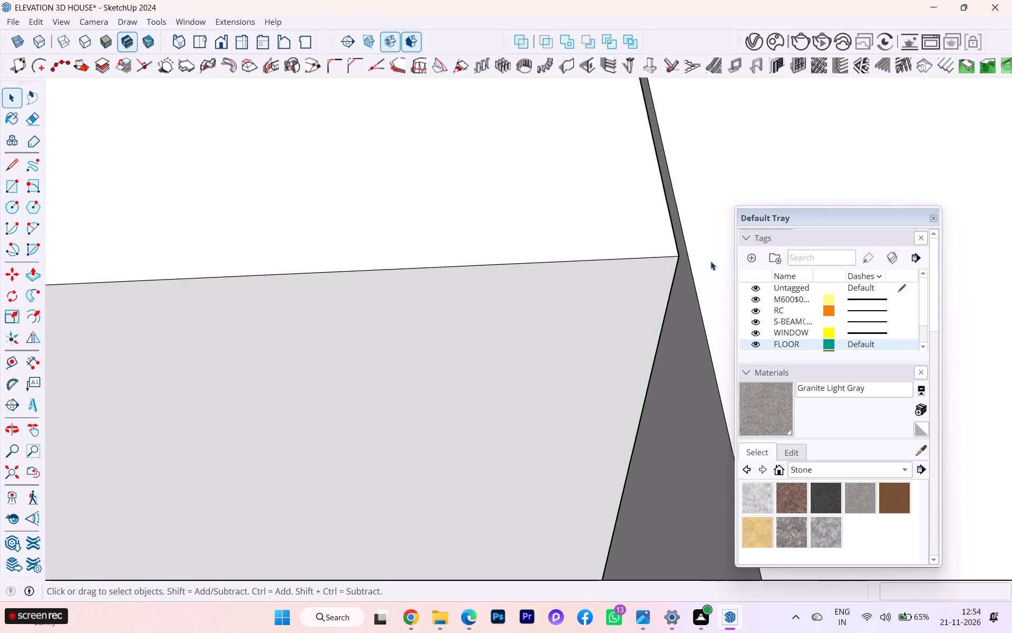
pyautogui.moveTo(709, 262); pyautogui.dragTo(624, 242, button='middle')
pyautogui.scroll(2, 716, 290)
pyautogui.scroll(-1, 717, 292)
pyautogui.scroll(3, 718, 294)
pyautogui.scroll(-1, 685, 294)
pyautogui.moveTo(685, 294); pyautogui.dragTo(891, 230, button='middle')
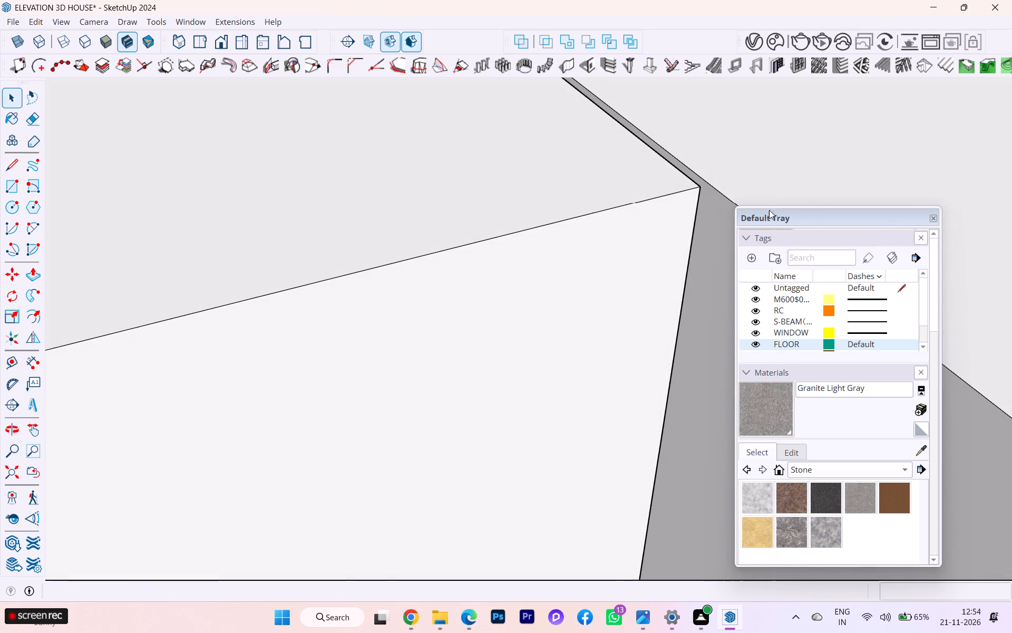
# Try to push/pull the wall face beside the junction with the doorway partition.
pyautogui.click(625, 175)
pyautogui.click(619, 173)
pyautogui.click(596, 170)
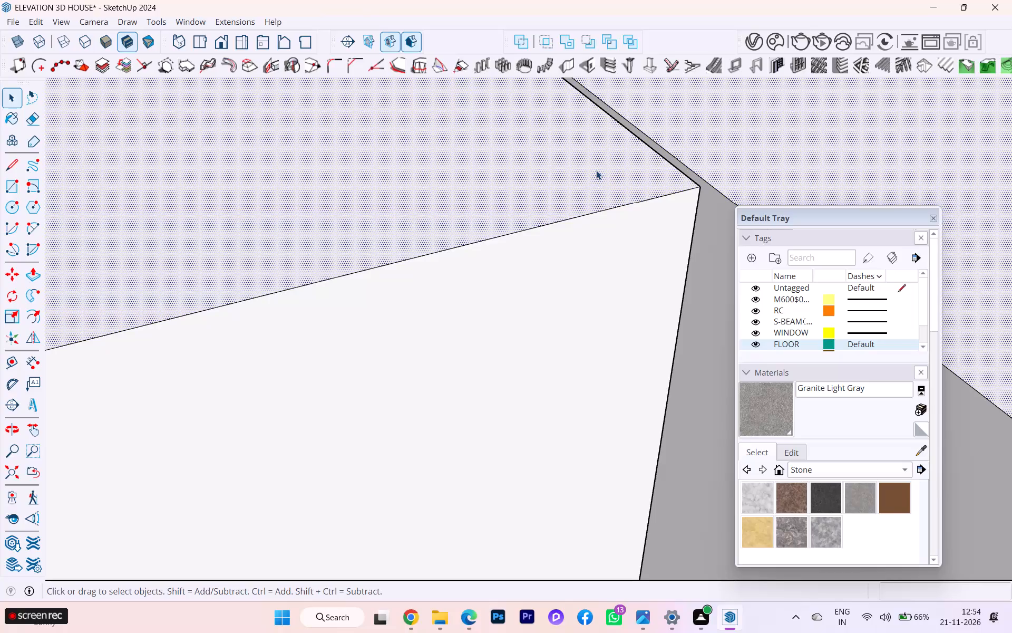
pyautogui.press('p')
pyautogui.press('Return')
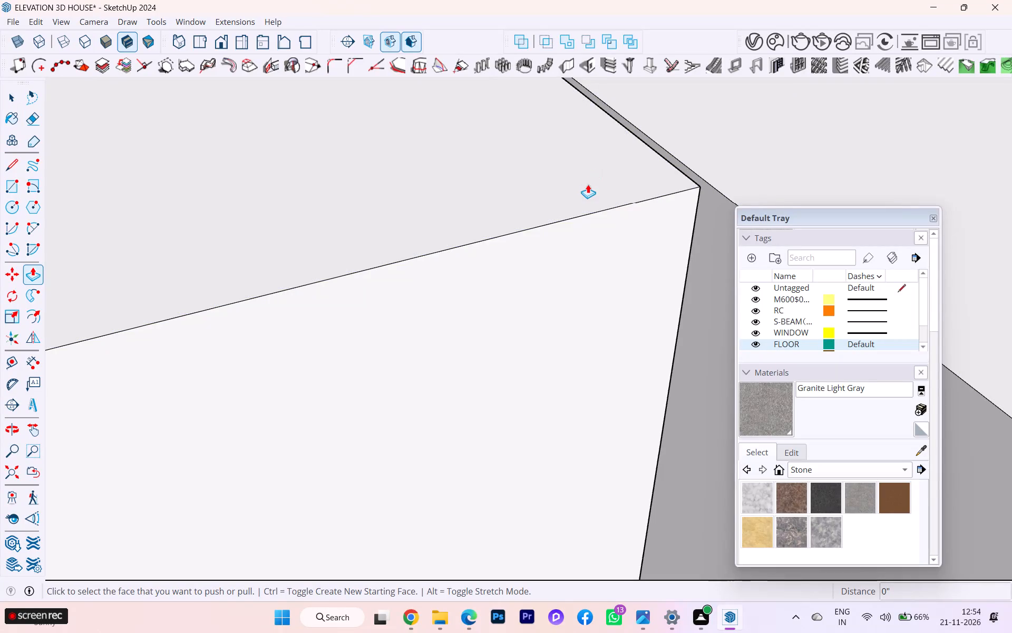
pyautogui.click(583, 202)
# Bring the entire model into view and close the wall group being edited.
pyautogui.scroll(-4, 730, 142)
pyautogui.scroll(1, 734, 156)
pyautogui.scroll(-8, 636, 161)
pyautogui.scroll(2, 721, 176)
pyautogui.scroll(-4, 737, 179)
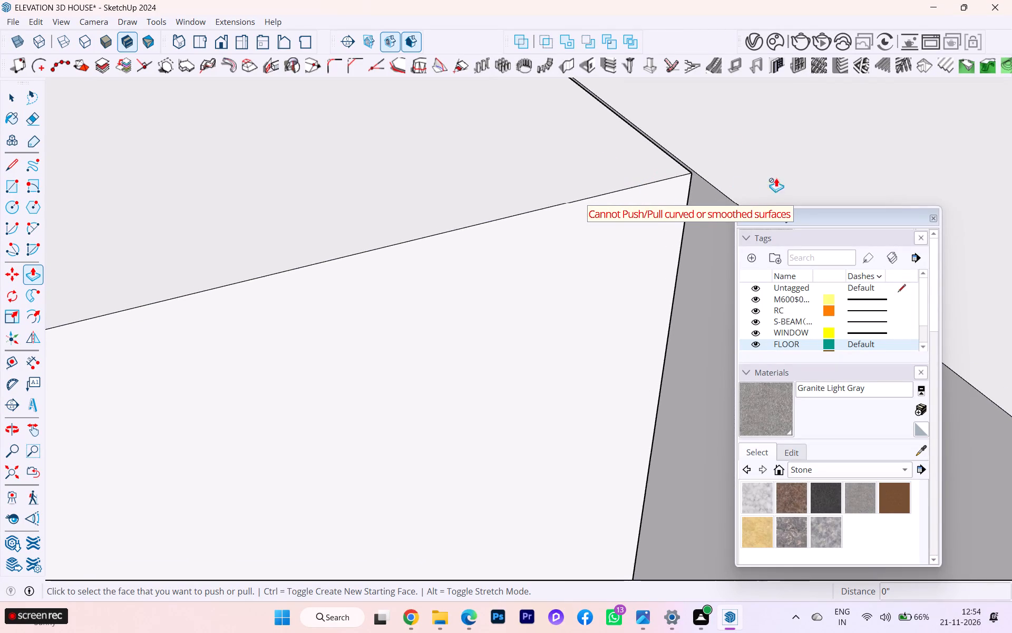
pyautogui.scroll(-5, 776, 178)
pyautogui.scroll(1, 819, 163)
pyautogui.scroll(-1, 819, 164)
pyautogui.scroll(-6, 698, 201)
pyautogui.click(11, 479)
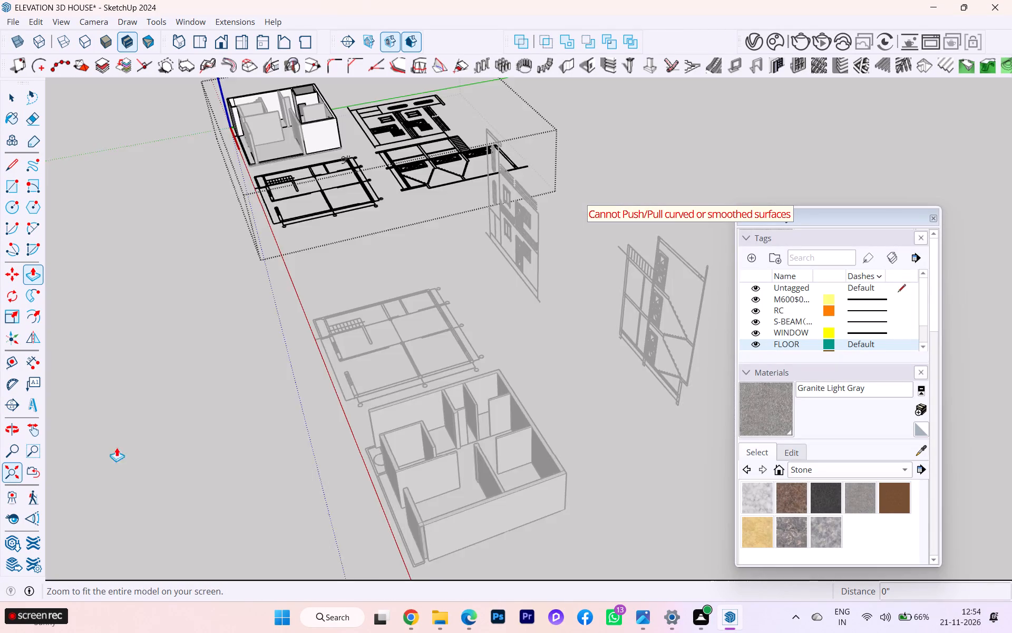
pyautogui.scroll(-4, 550, 334)
pyautogui.click(11, 90)
pyautogui.click(311, 248)
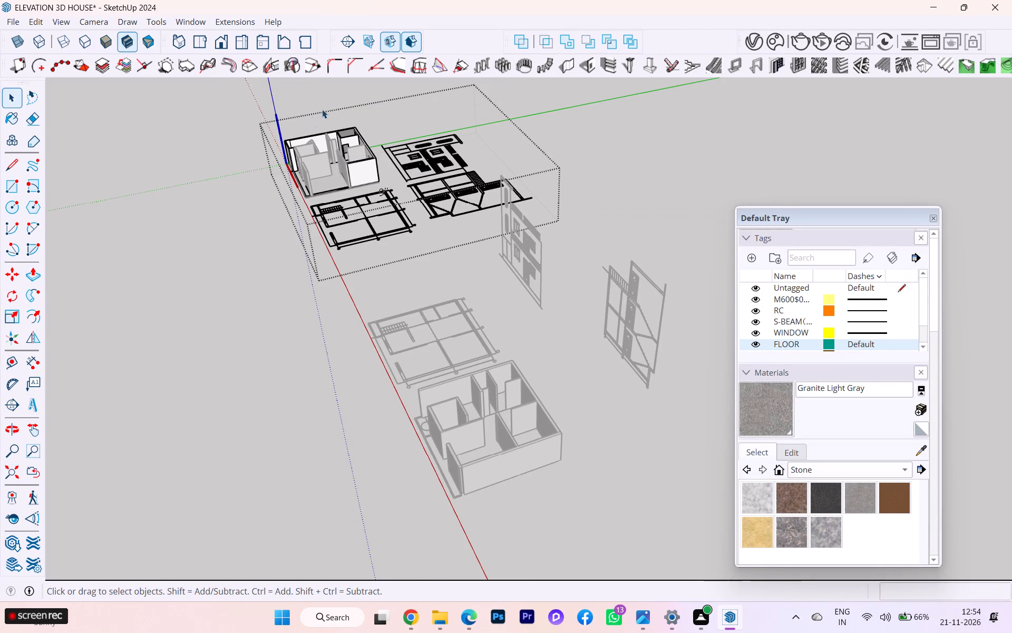
pyautogui.click(190, 209)
# Open the floor group through the corner room's doorway and select its floor face.
pyautogui.scroll(2, 318, 147)
pyautogui.scroll(-1, 318, 147)
pyautogui.scroll(14, 318, 147)
pyautogui.scroll(-5, 354, 110)
pyautogui.scroll(2, 354, 110)
pyautogui.scroll(-3, 354, 110)
pyautogui.scroll(3, 343, 126)
pyautogui.scroll(-3, 343, 126)
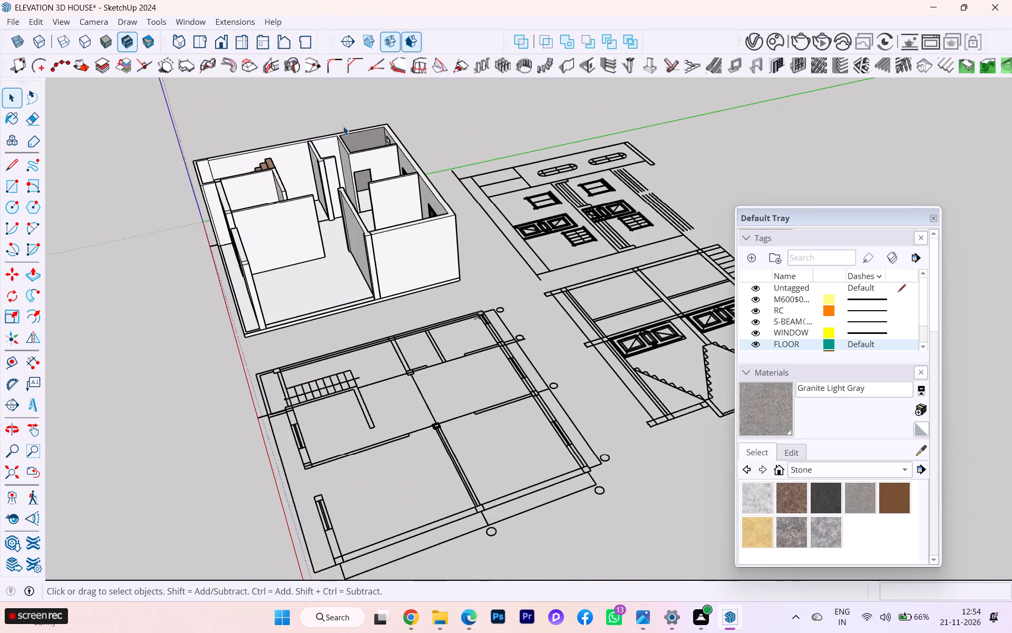
pyautogui.scroll(3, 343, 126)
pyautogui.scroll(-1, 353, 130)
pyautogui.scroll(14, 353, 130)
pyautogui.scroll(-1, 402, 143)
pyautogui.moveTo(402, 143); pyautogui.dragTo(374, 213, button='middle')
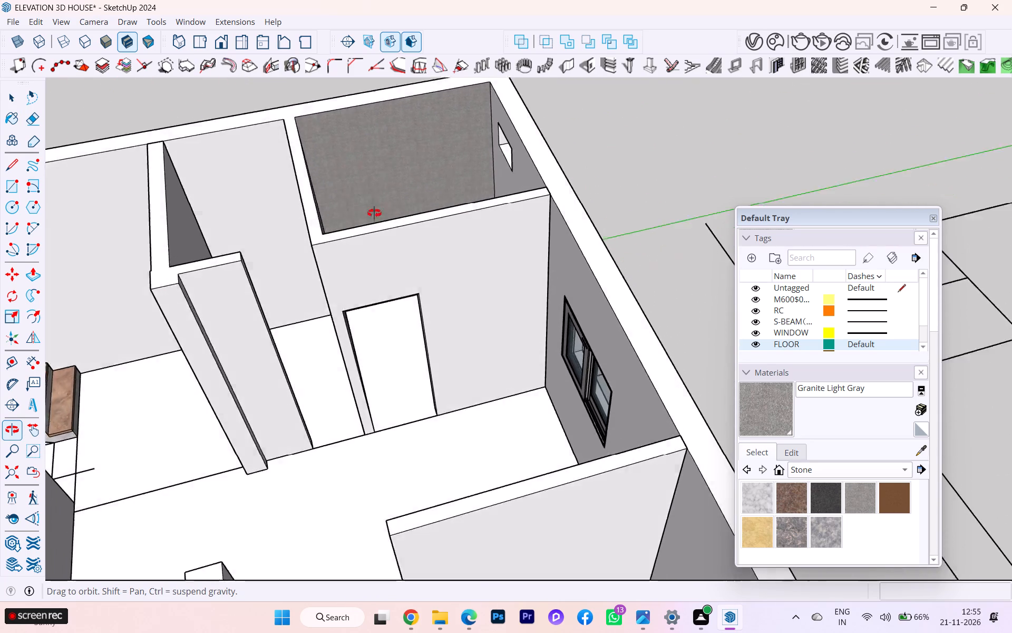
pyautogui.moveTo(374, 213); pyautogui.dragTo(444, 242, button='middle')
pyautogui.scroll(7, 418, 185)
pyautogui.scroll(-3, 410, 167)
pyautogui.moveTo(439, 158); pyautogui.dragTo(446, 191, button='middle')
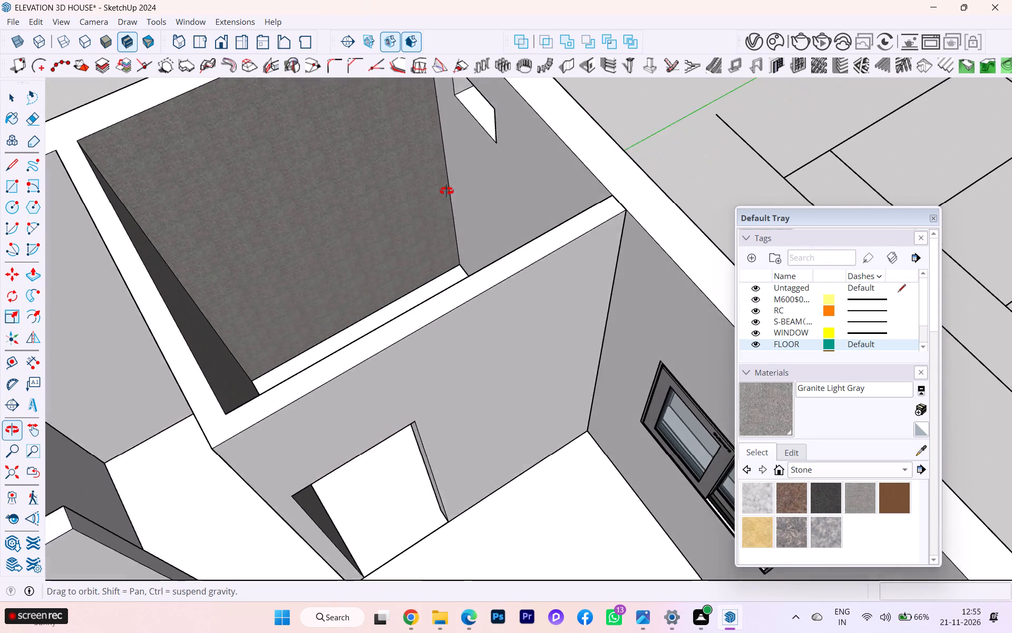
pyautogui.moveTo(446, 191); pyautogui.dragTo(436, 228, button='middle')
pyautogui.scroll(-3, 392, 181)
pyautogui.scroll(-1, 518, 170)
pyautogui.moveTo(526, 211); pyautogui.dragTo(531, 221, button='middle')
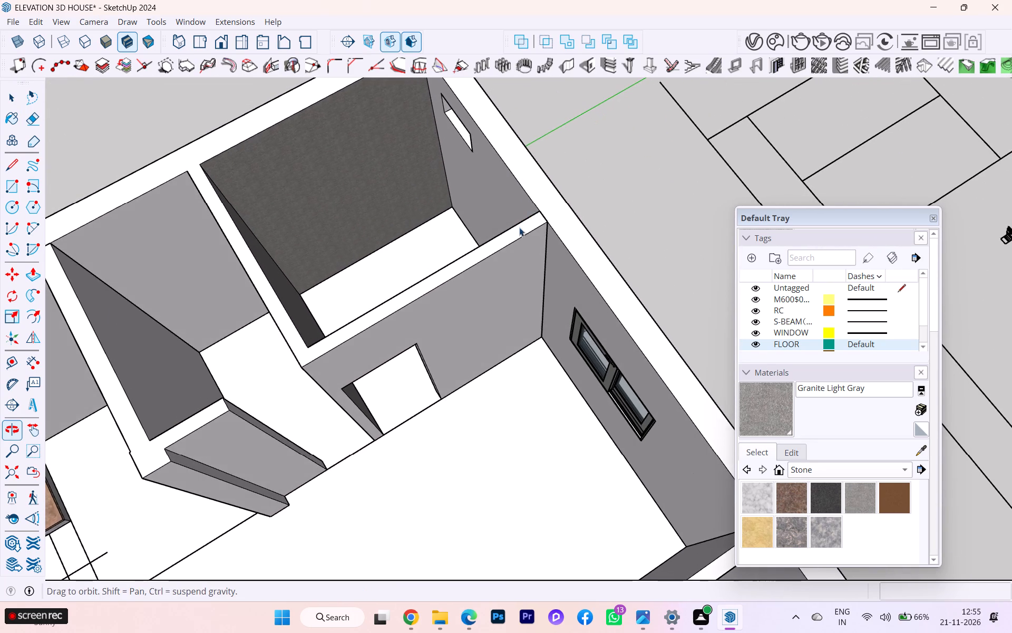
pyautogui.scroll(5, 439, 194)
pyautogui.scroll(-1, 441, 186)
pyautogui.moveTo(441, 186); pyautogui.dragTo(248, 184, button='middle')
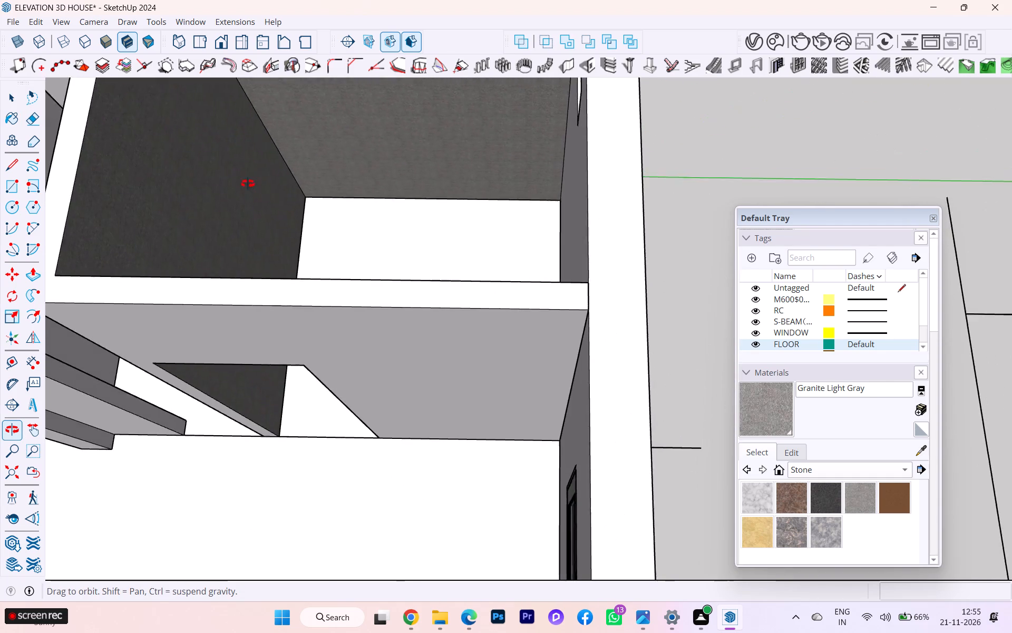
pyautogui.moveTo(248, 184); pyautogui.dragTo(435, 43, button='middle')
pyautogui.scroll(1, 342, 291)
pyautogui.tripleClick(325, 442)
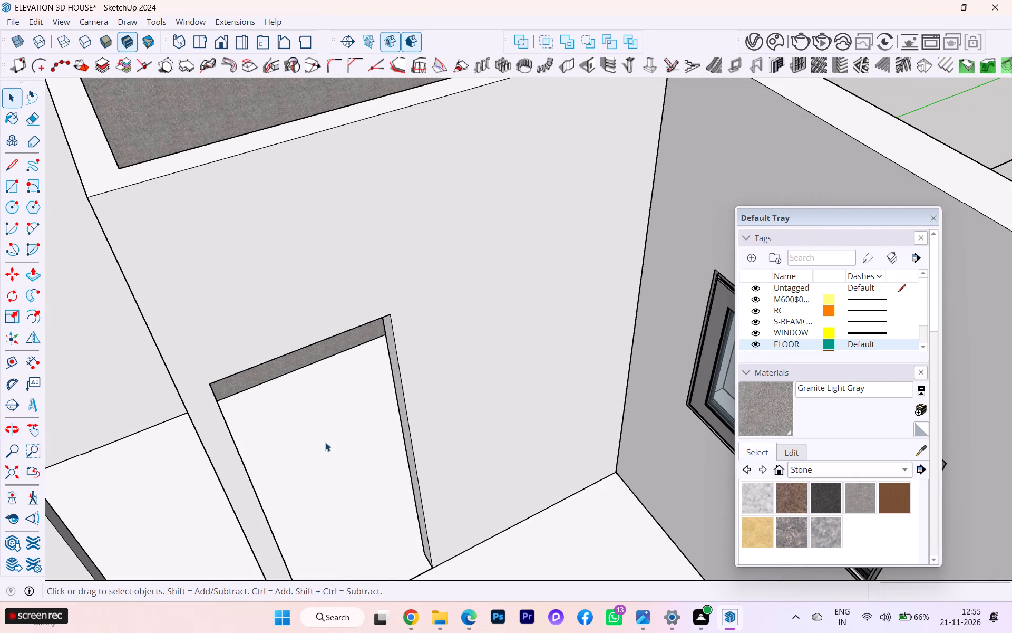
pyautogui.scroll(-2, 235, 240)
pyautogui.scroll(1, 229, 235)
pyautogui.scroll(-2, 228, 234)
pyautogui.scroll(2, 227, 233)
pyautogui.scroll(-1, 226, 233)
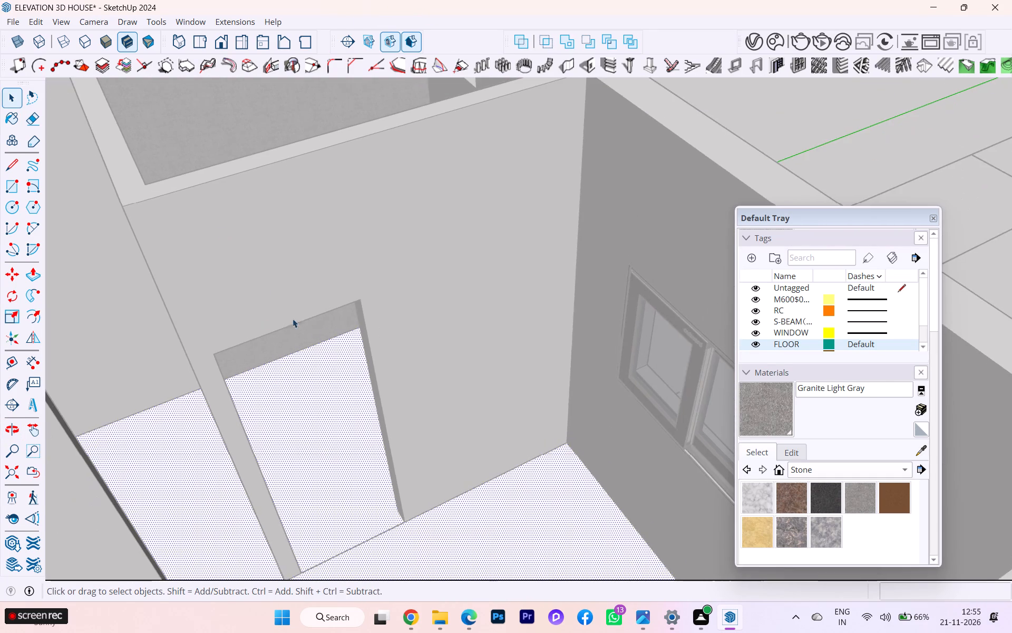
pyautogui.moveTo(306, 330); pyautogui.dragTo(202, 360, button='middle')
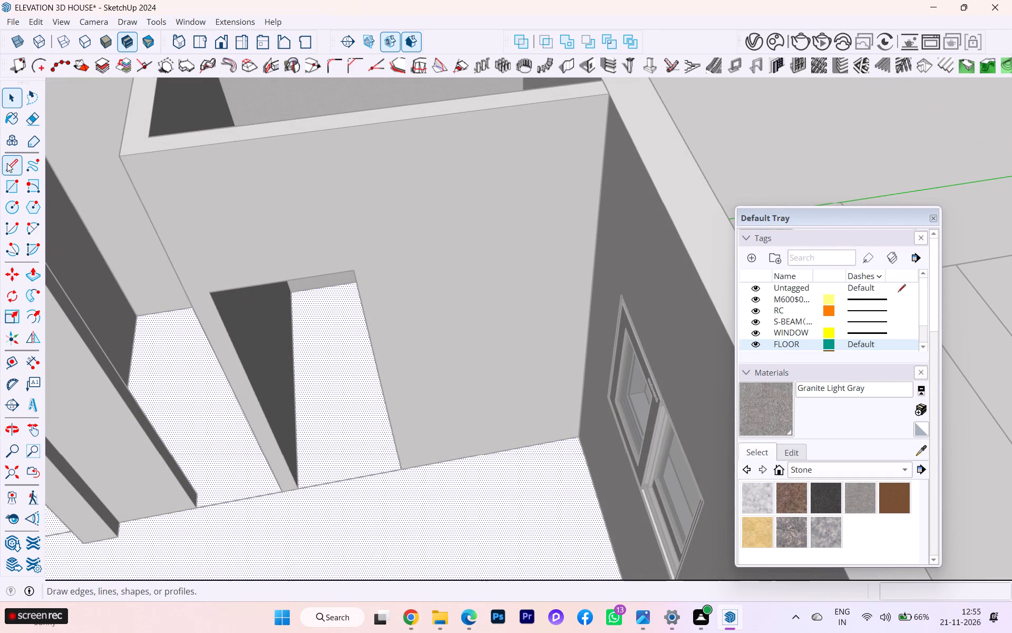
# Draw a floor line about 6' 3" long along the base of the corner room's painted partition, from the outer wall to the doorway wall.
pyautogui.click(7, 163)
pyautogui.scroll(4, 318, 373)
pyautogui.click(285, 260)
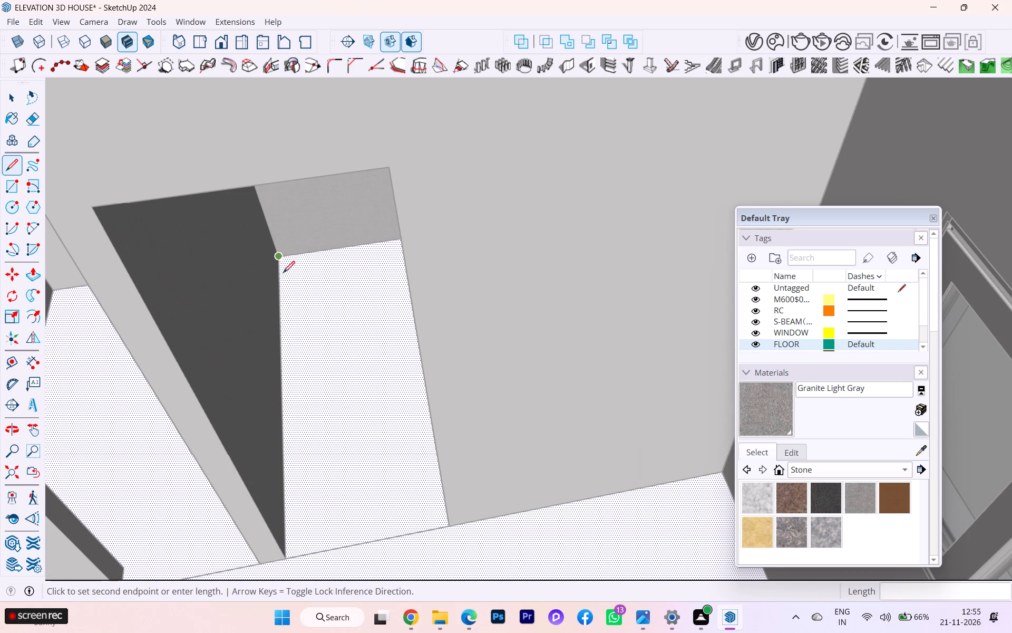
pyautogui.click(291, 557)
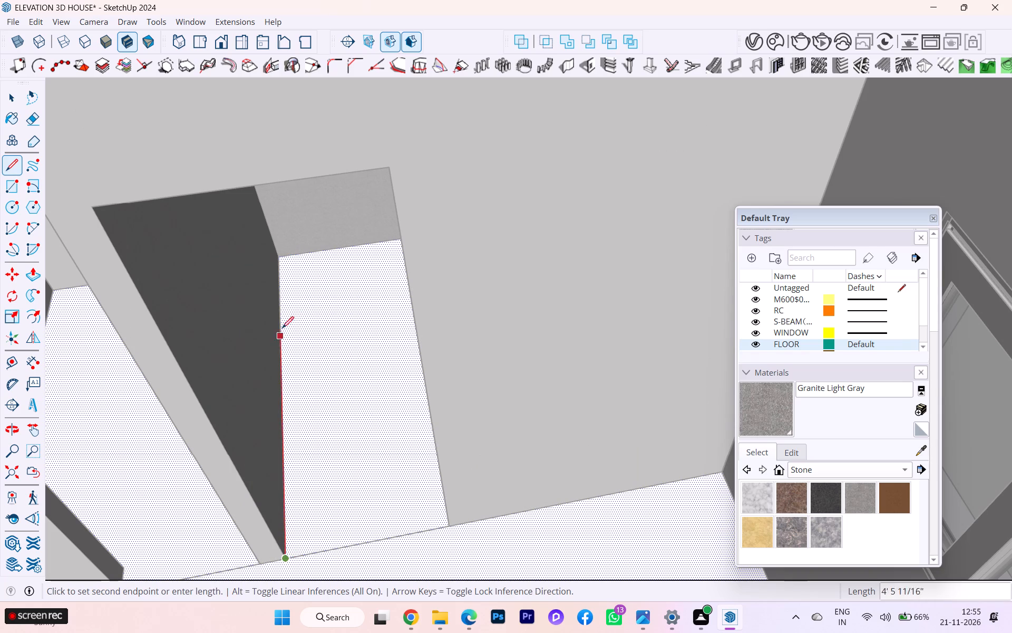
pyautogui.scroll(2, 296, 265)
pyautogui.press('Return')
pyautogui.press('Return')
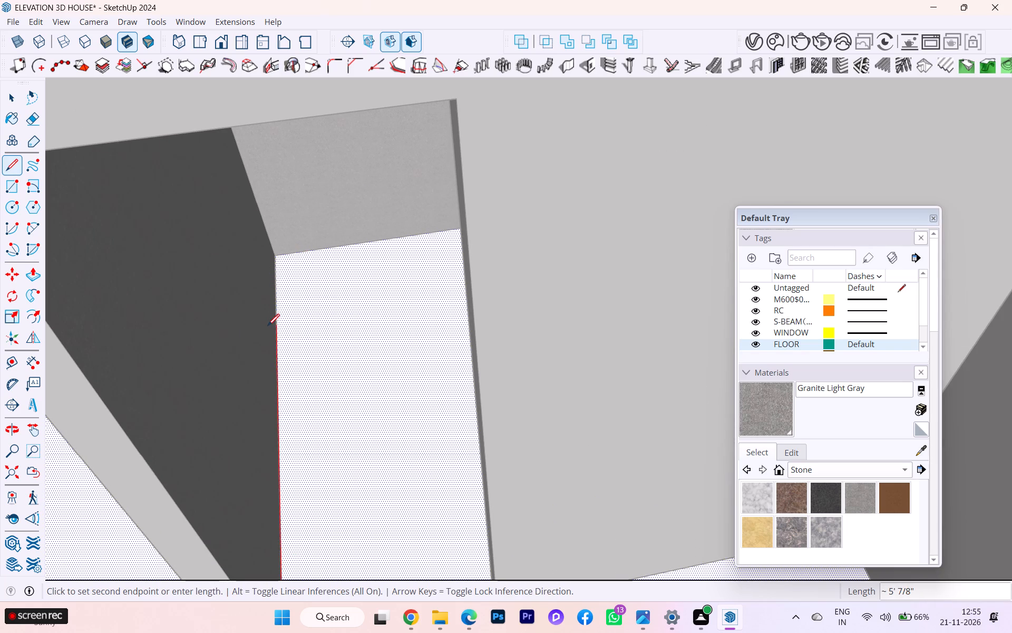
pyautogui.scroll(6, 267, 334)
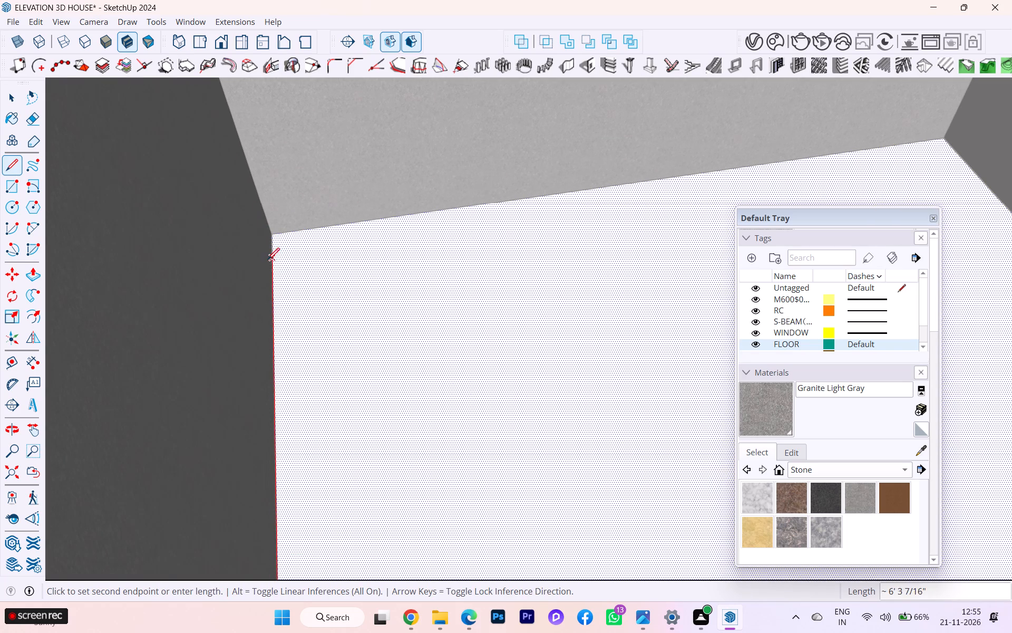
pyautogui.press('Return')
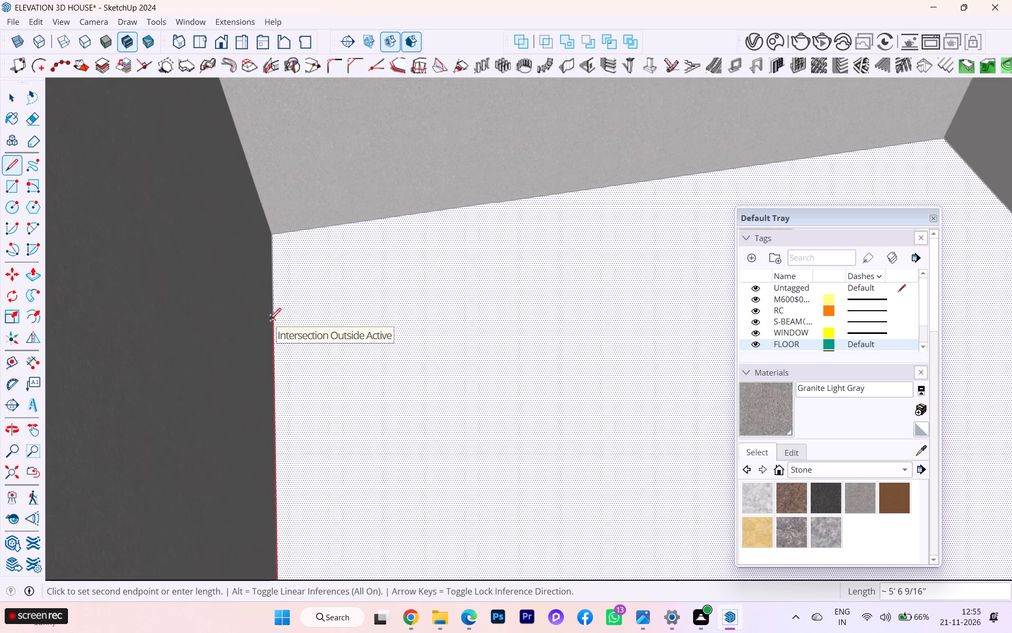
pyautogui.press('Escape')
# Draw a floor line about 7' 2" long along the corner room's outer wall, from the partition corner to the high-window wall.
pyautogui.scroll(1, 297, 271)
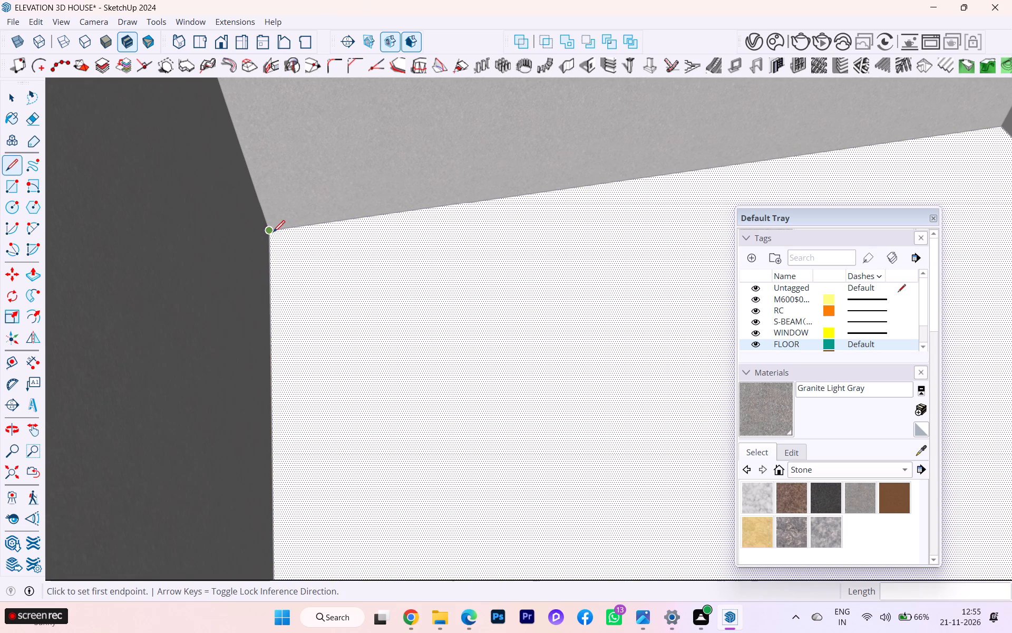
pyautogui.click(273, 232)
pyautogui.scroll(-4, 439, 236)
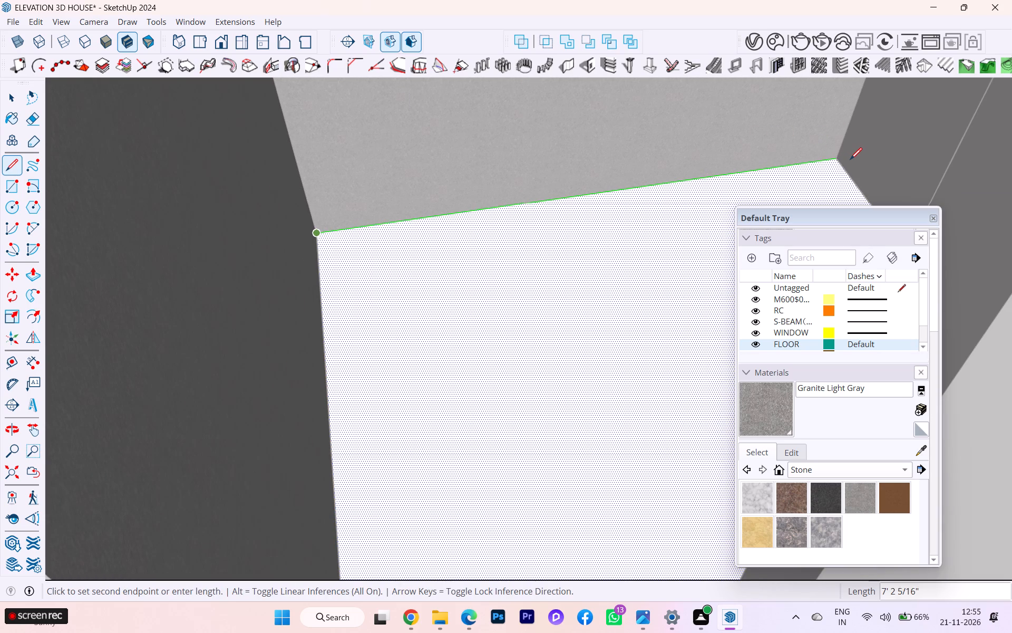
pyautogui.click(848, 157)
# Continue the floor outline about 6' 3" along the high-window wall and about 4' 5" along the doorway wall to the opening.
pyautogui.scroll(-3, 708, 172)
pyautogui.scroll(2, 627, 172)
pyautogui.scroll(-2, 626, 172)
pyautogui.scroll(-3, 547, 195)
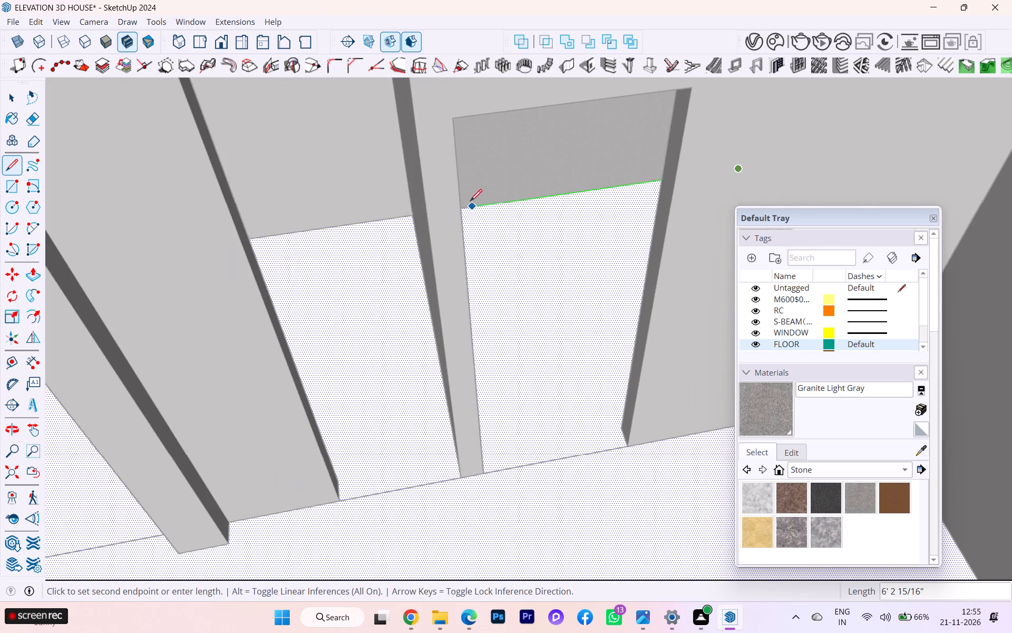
pyautogui.moveTo(470, 202); pyautogui.dragTo(794, 402, button='middle')
pyautogui.scroll(-3, 578, 275)
pyautogui.scroll(1, 578, 274)
pyautogui.scroll(-4, 536, 255)
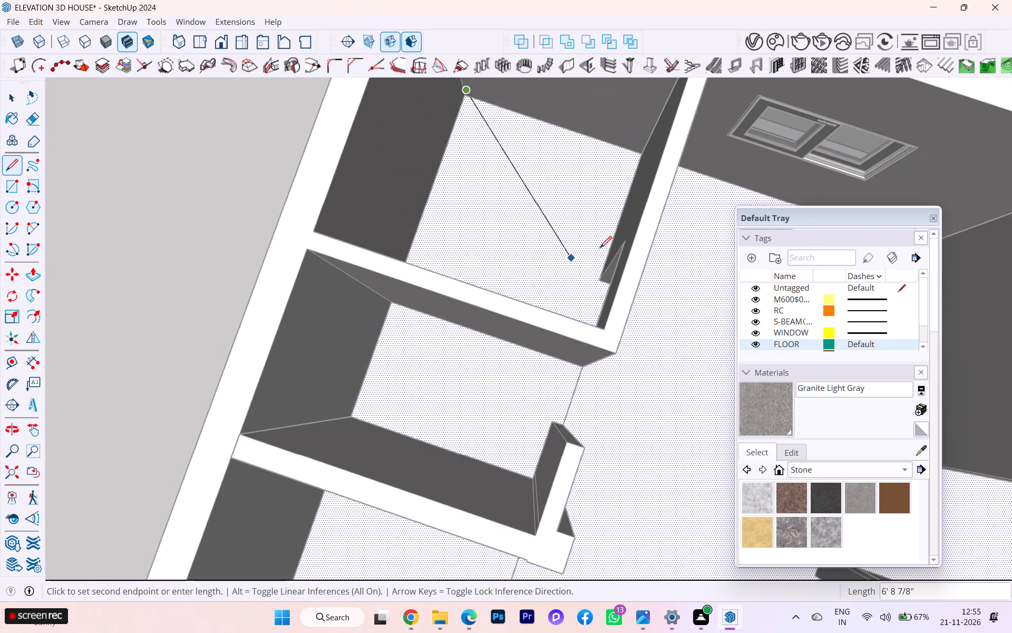
pyautogui.scroll(7, 648, 156)
pyautogui.scroll(-4, 637, 151)
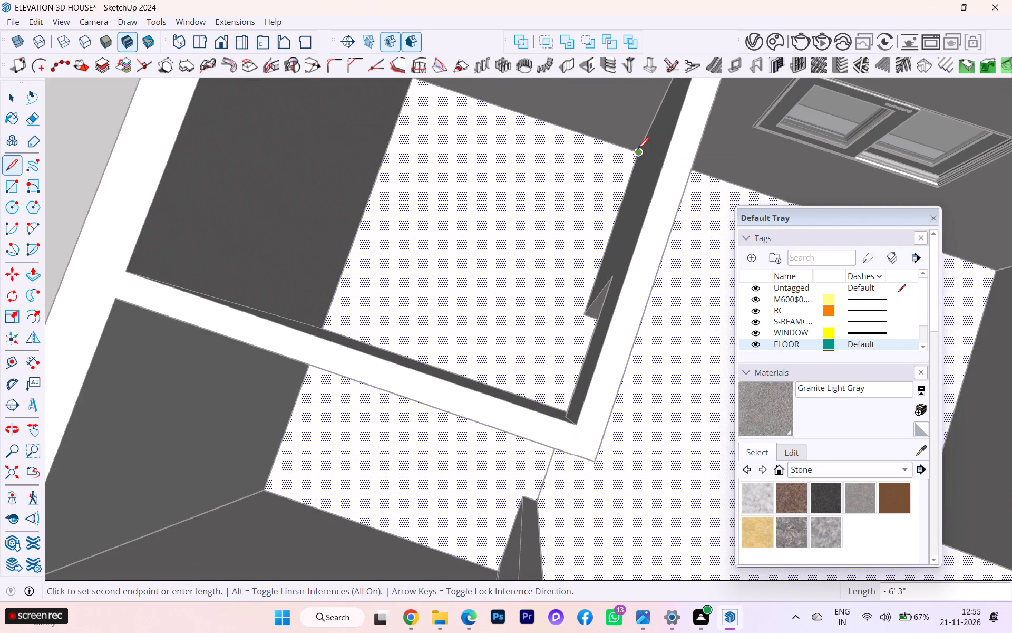
pyautogui.click(637, 149)
pyautogui.scroll(3, 632, 213)
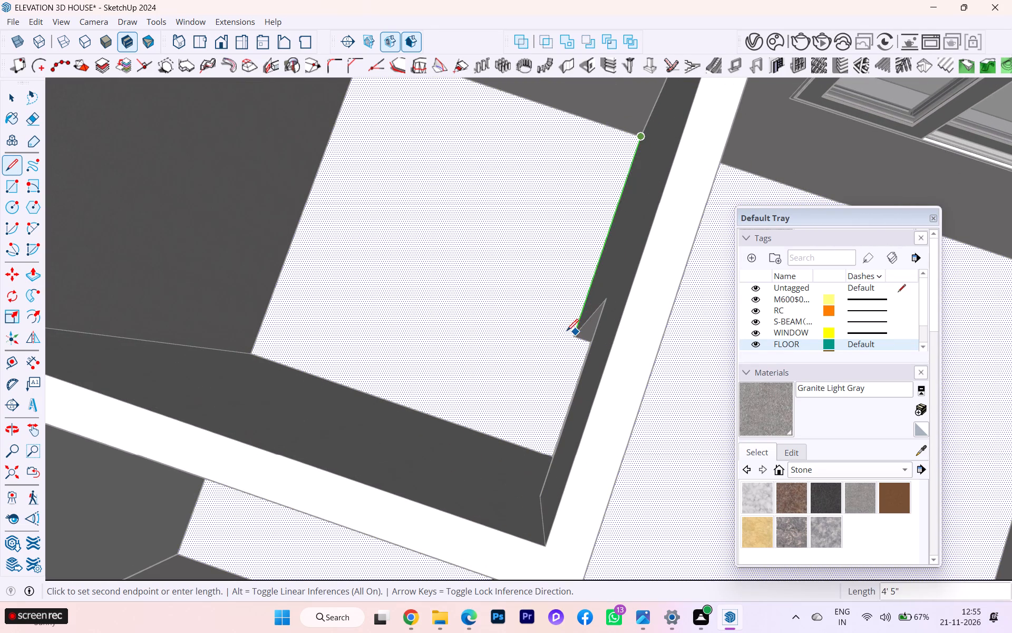
pyautogui.click(572, 337)
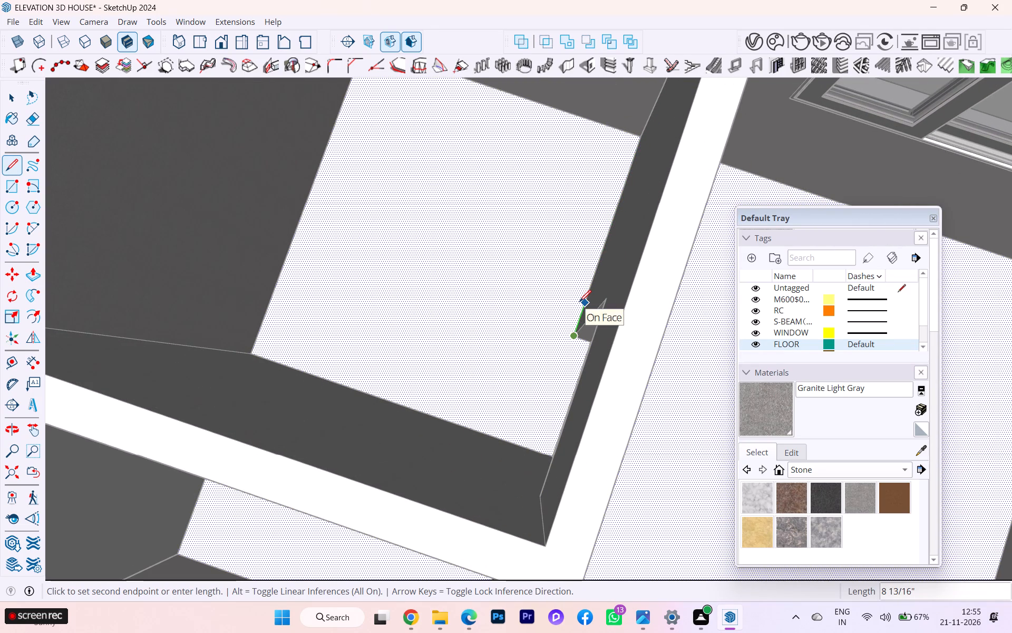
pyautogui.press('Return')
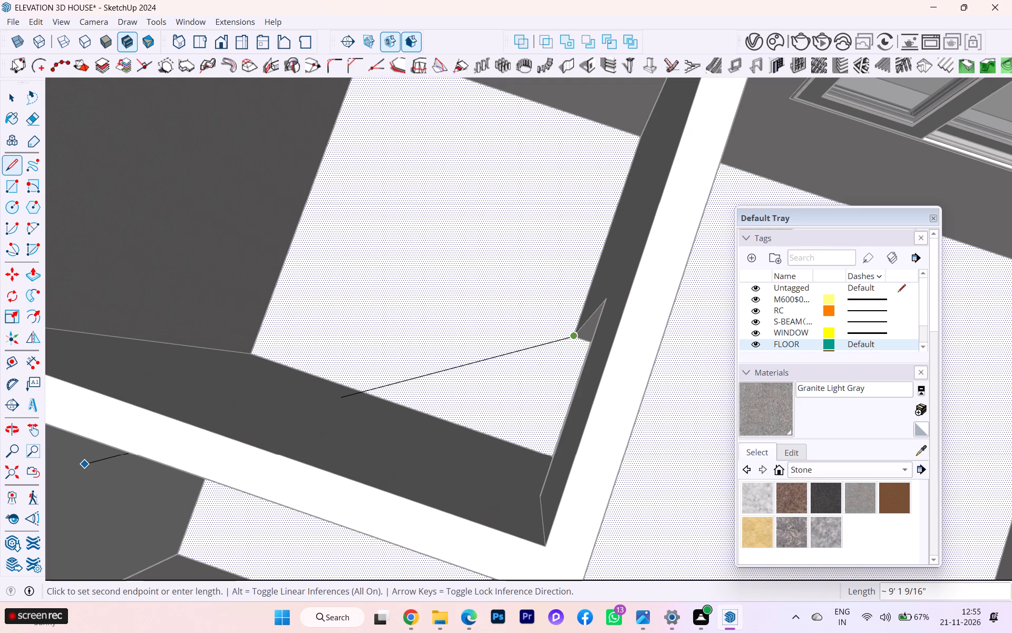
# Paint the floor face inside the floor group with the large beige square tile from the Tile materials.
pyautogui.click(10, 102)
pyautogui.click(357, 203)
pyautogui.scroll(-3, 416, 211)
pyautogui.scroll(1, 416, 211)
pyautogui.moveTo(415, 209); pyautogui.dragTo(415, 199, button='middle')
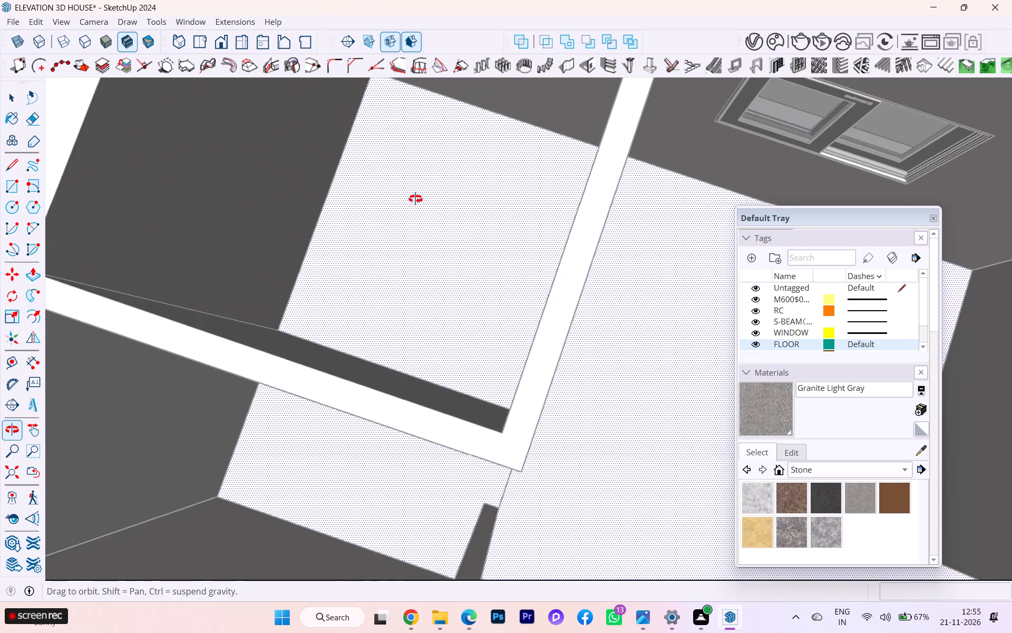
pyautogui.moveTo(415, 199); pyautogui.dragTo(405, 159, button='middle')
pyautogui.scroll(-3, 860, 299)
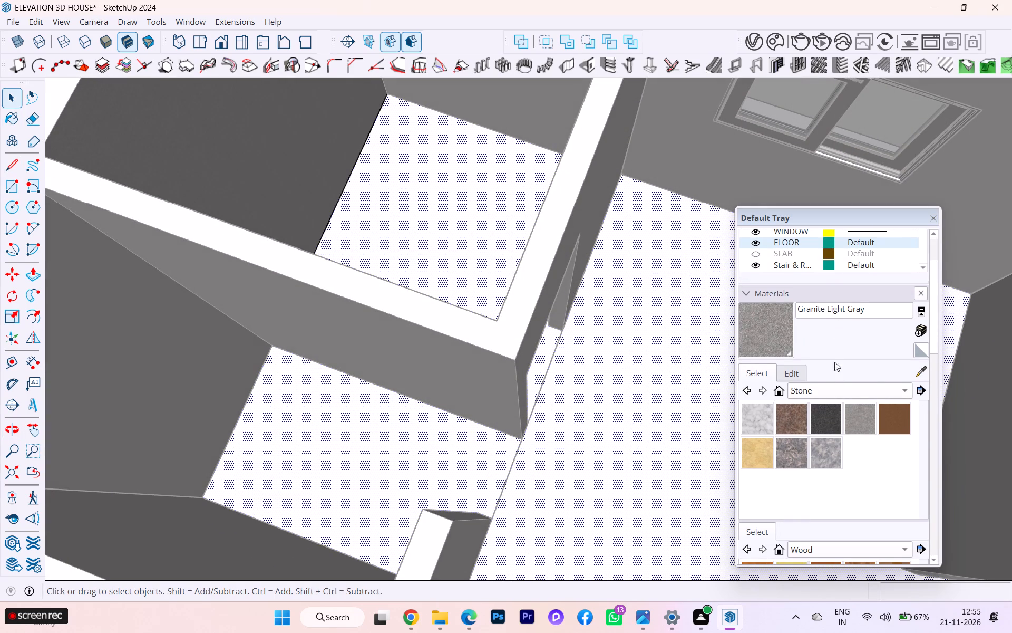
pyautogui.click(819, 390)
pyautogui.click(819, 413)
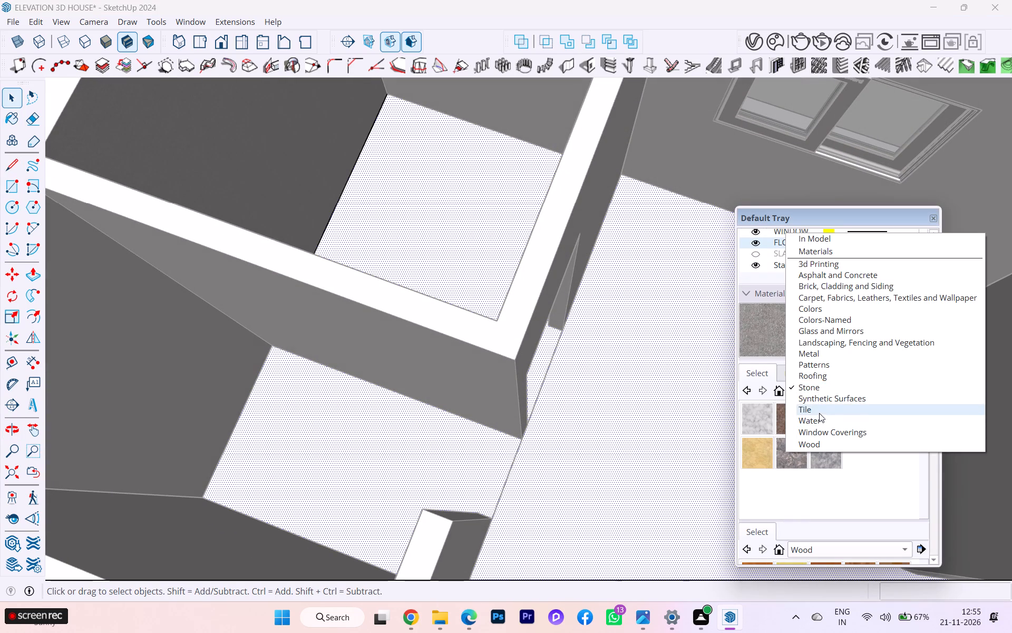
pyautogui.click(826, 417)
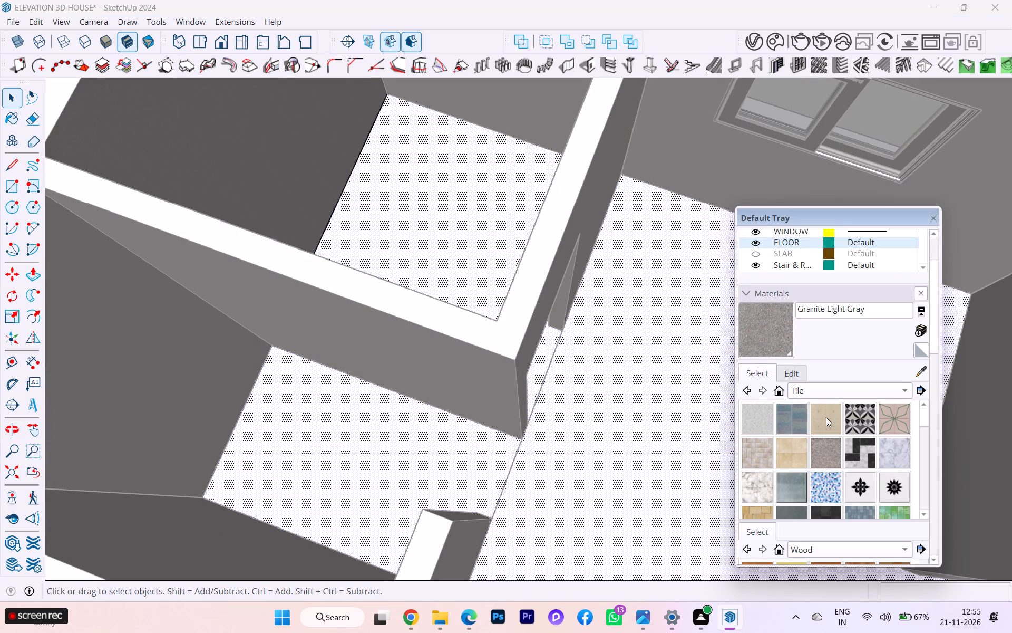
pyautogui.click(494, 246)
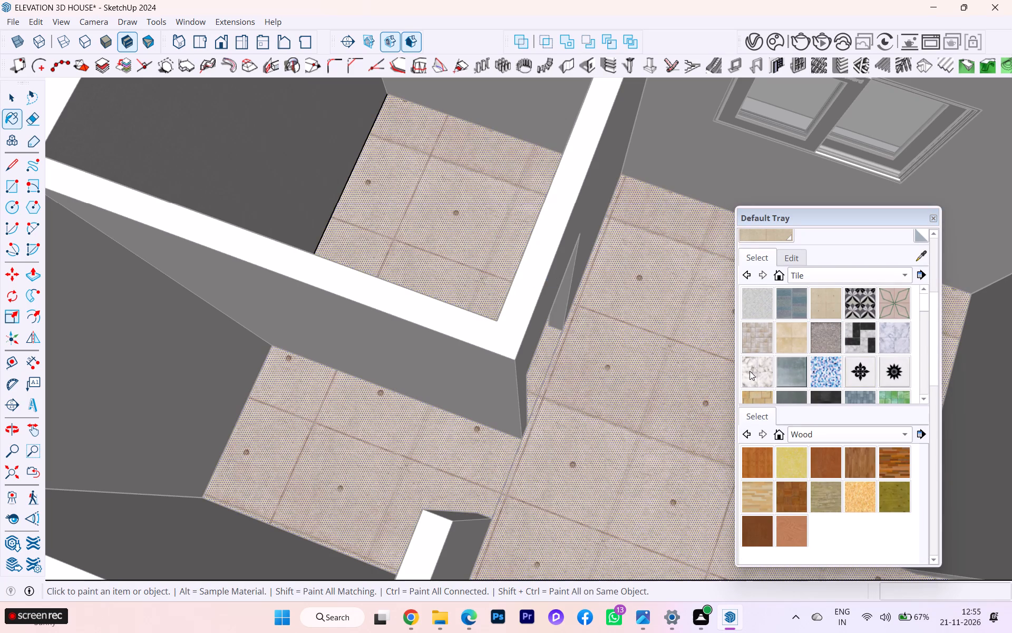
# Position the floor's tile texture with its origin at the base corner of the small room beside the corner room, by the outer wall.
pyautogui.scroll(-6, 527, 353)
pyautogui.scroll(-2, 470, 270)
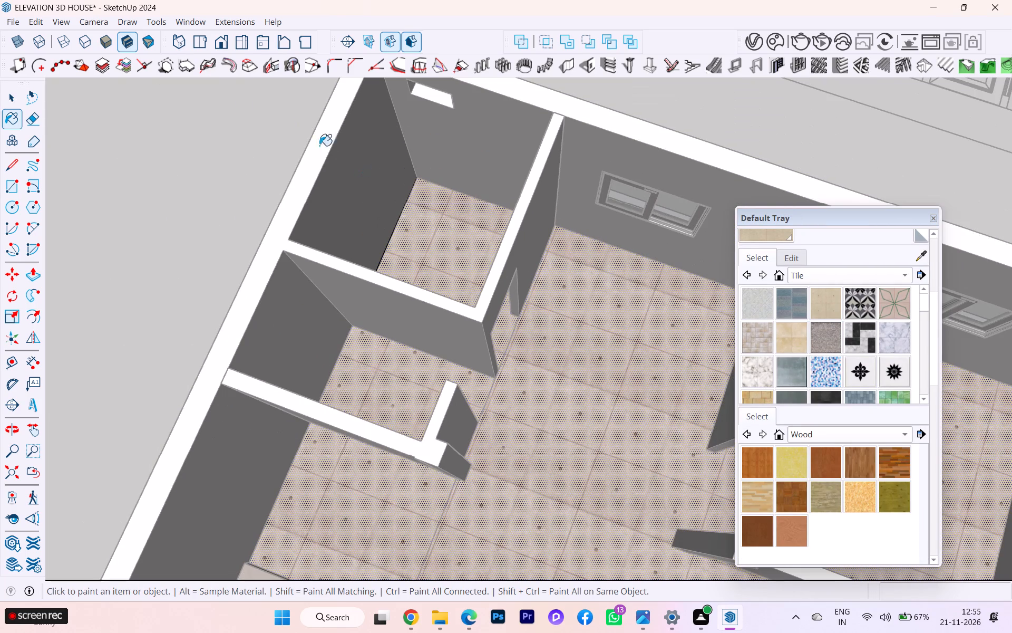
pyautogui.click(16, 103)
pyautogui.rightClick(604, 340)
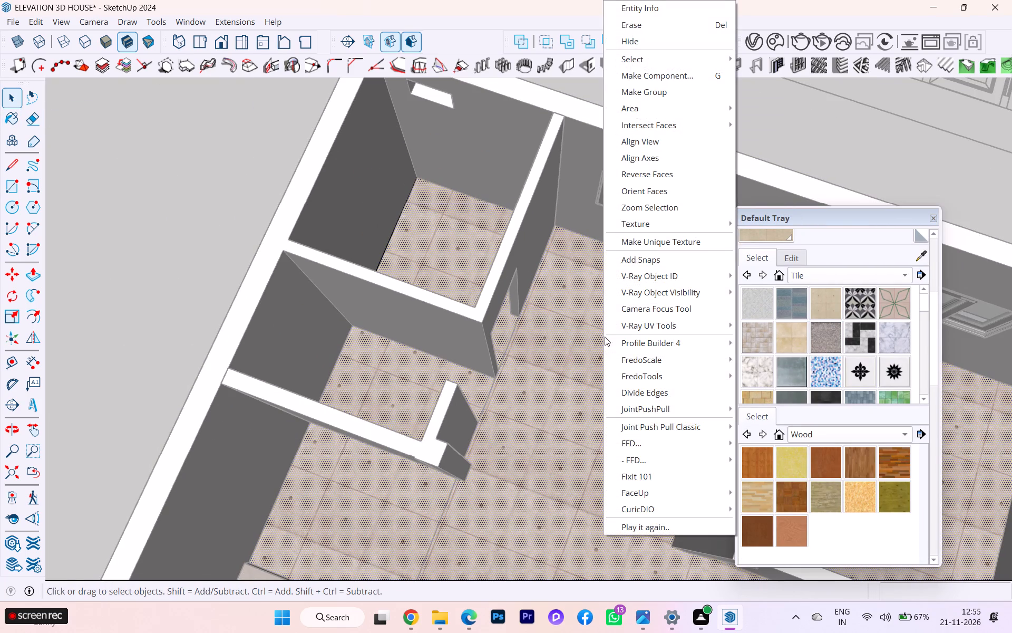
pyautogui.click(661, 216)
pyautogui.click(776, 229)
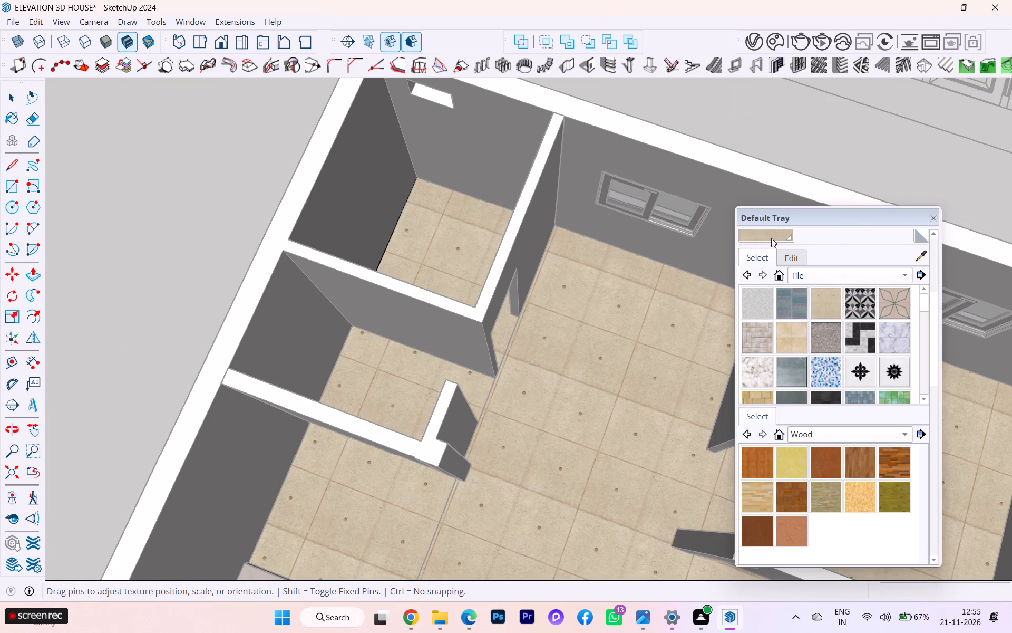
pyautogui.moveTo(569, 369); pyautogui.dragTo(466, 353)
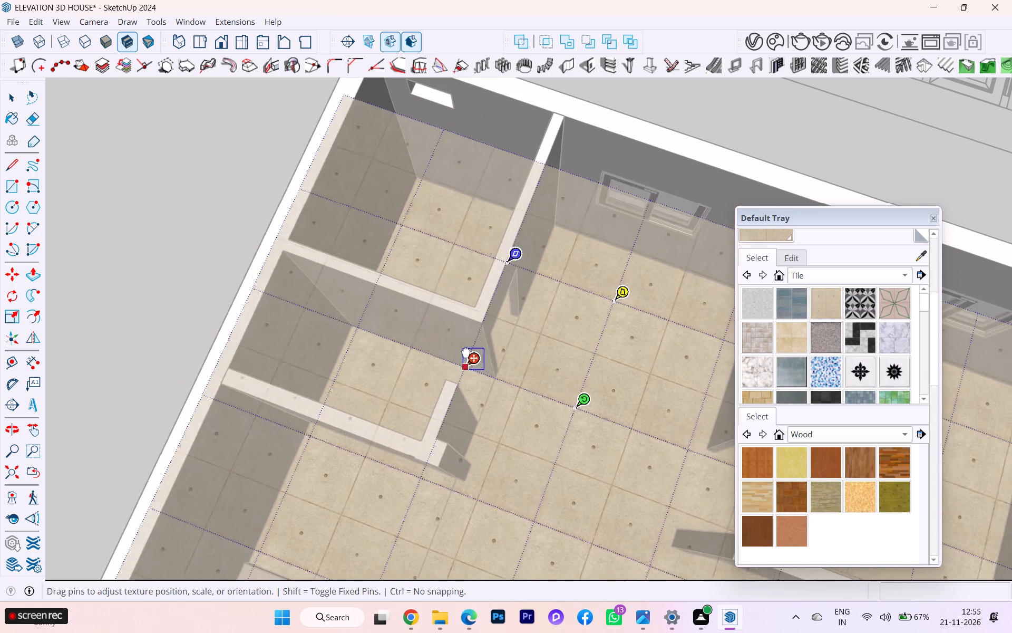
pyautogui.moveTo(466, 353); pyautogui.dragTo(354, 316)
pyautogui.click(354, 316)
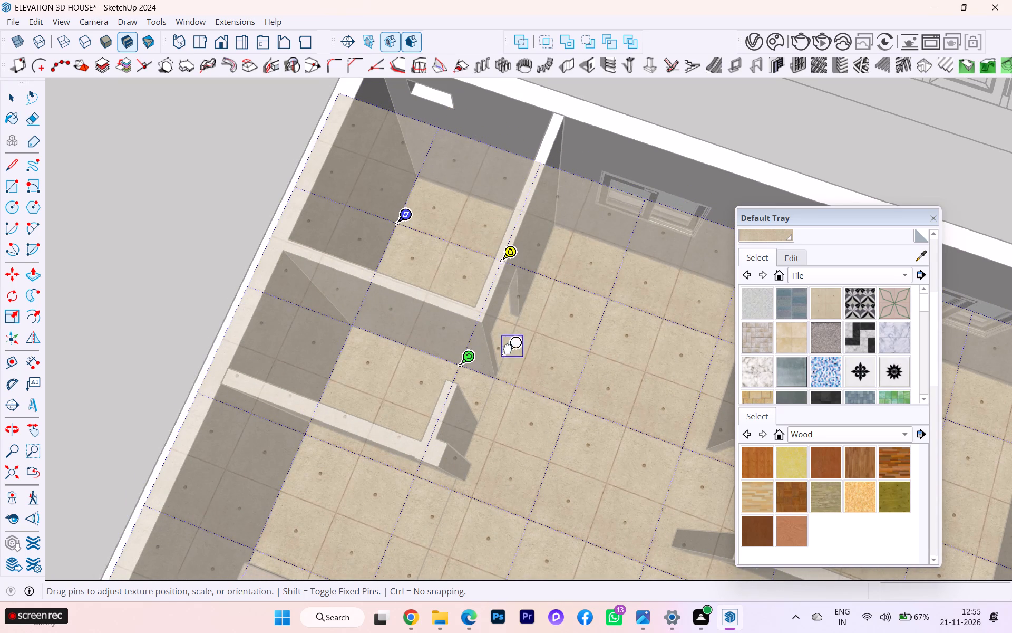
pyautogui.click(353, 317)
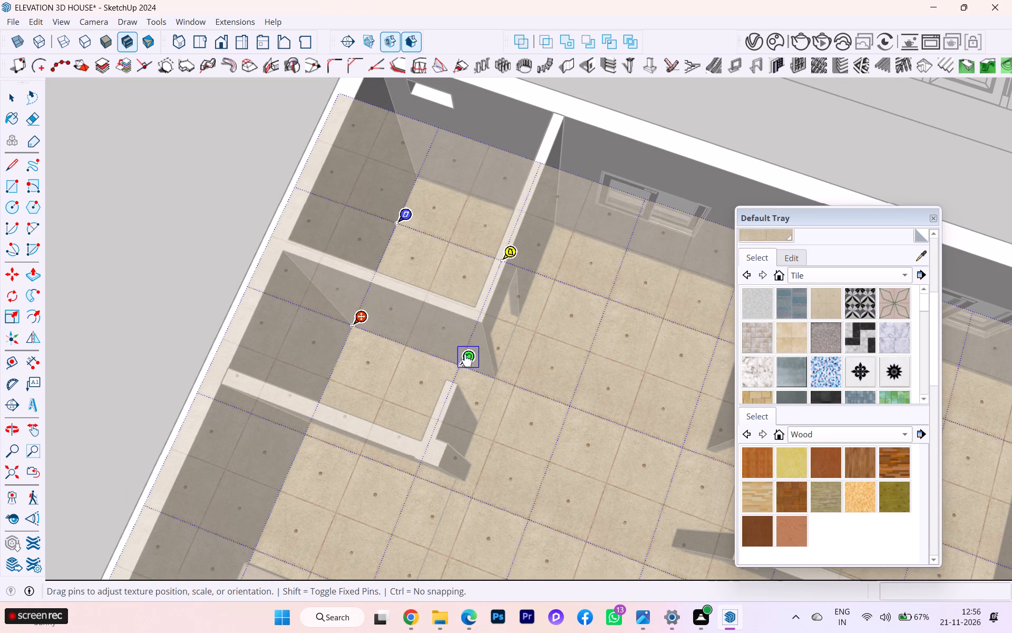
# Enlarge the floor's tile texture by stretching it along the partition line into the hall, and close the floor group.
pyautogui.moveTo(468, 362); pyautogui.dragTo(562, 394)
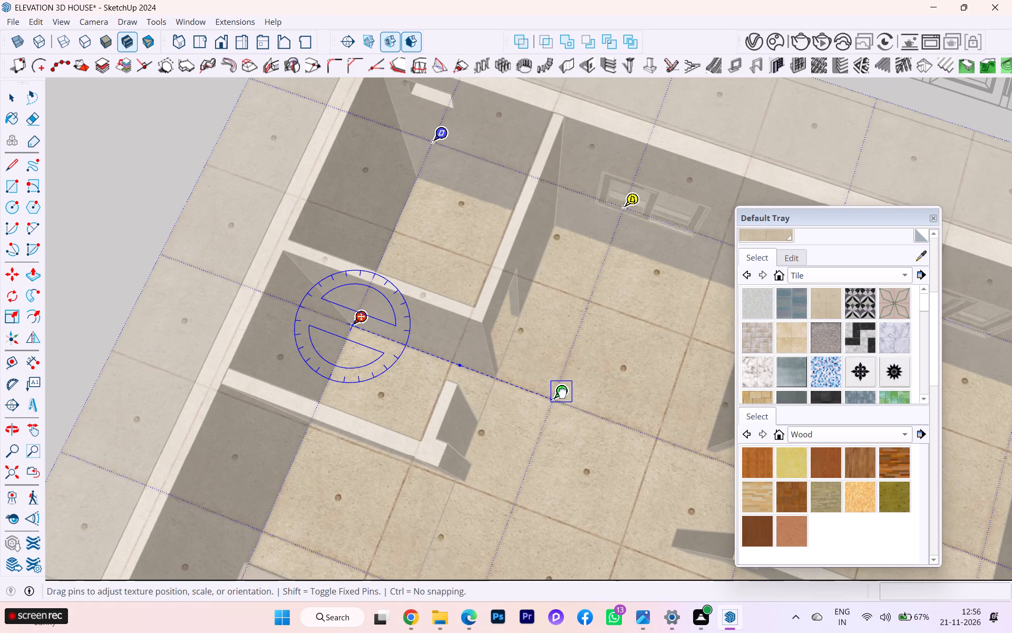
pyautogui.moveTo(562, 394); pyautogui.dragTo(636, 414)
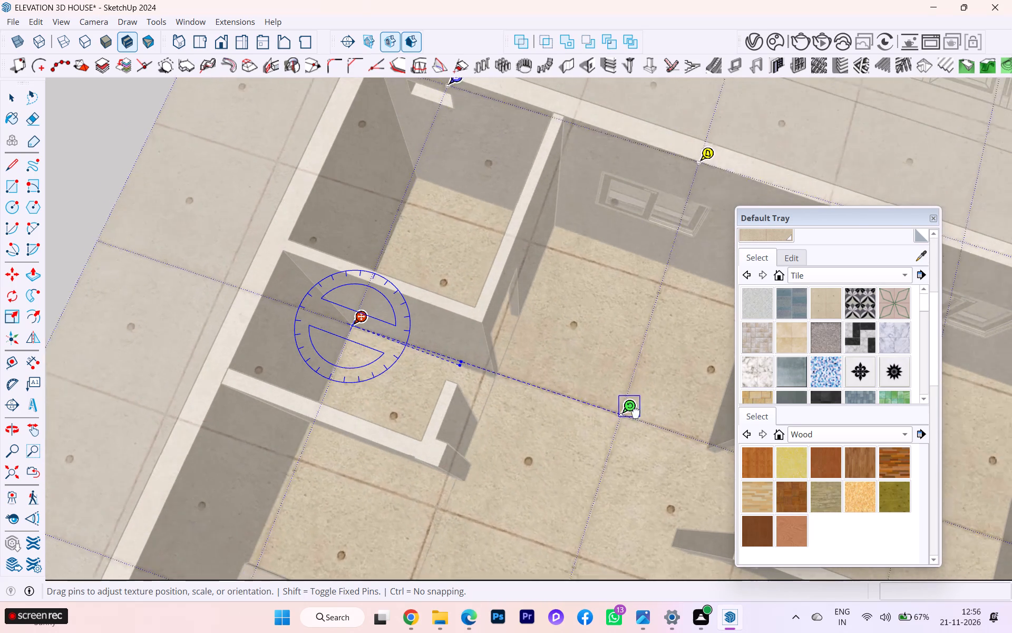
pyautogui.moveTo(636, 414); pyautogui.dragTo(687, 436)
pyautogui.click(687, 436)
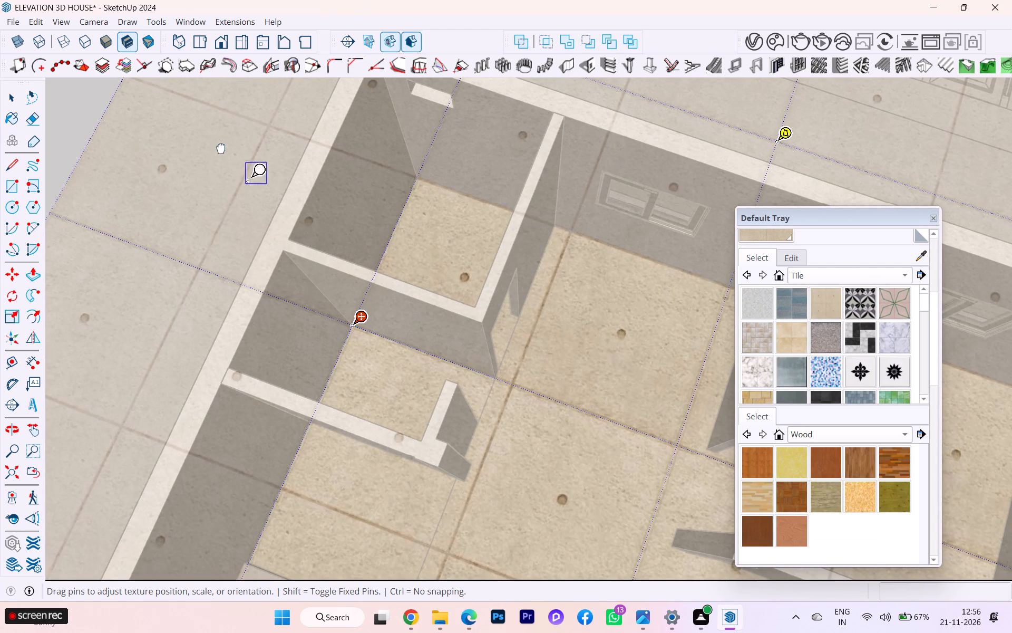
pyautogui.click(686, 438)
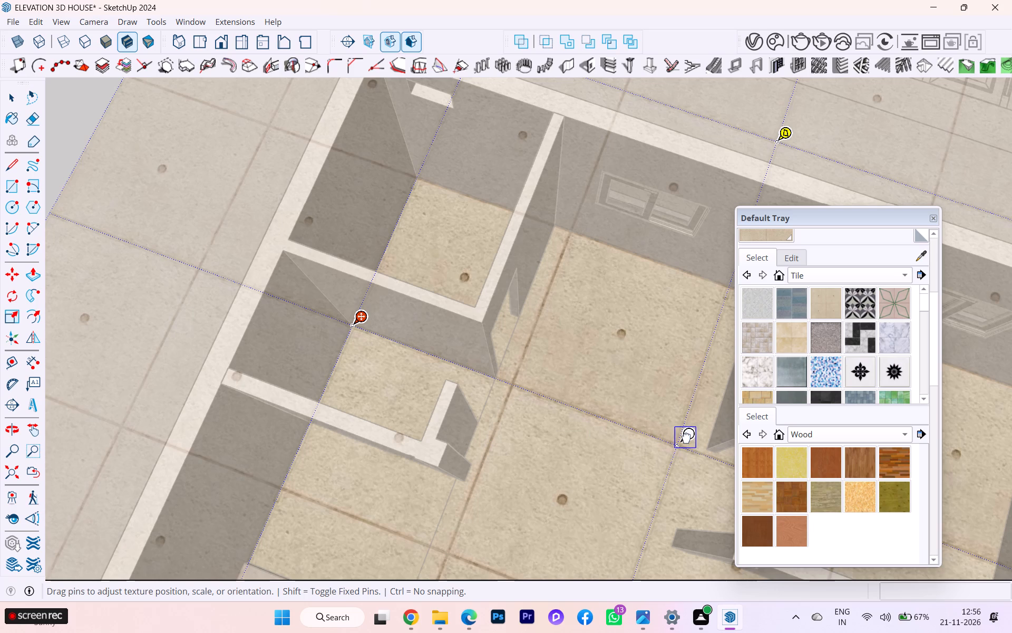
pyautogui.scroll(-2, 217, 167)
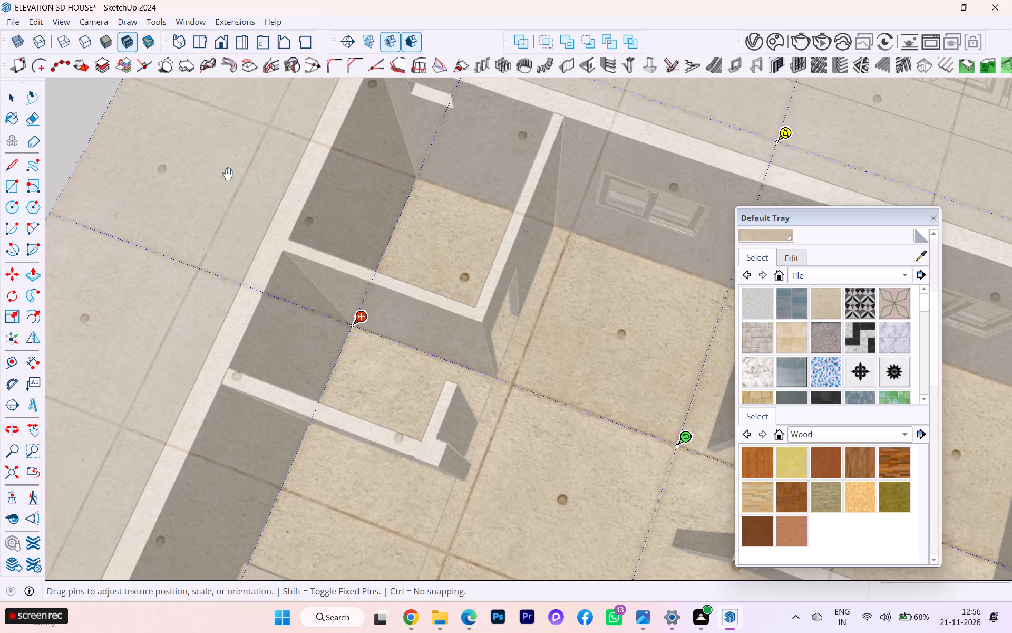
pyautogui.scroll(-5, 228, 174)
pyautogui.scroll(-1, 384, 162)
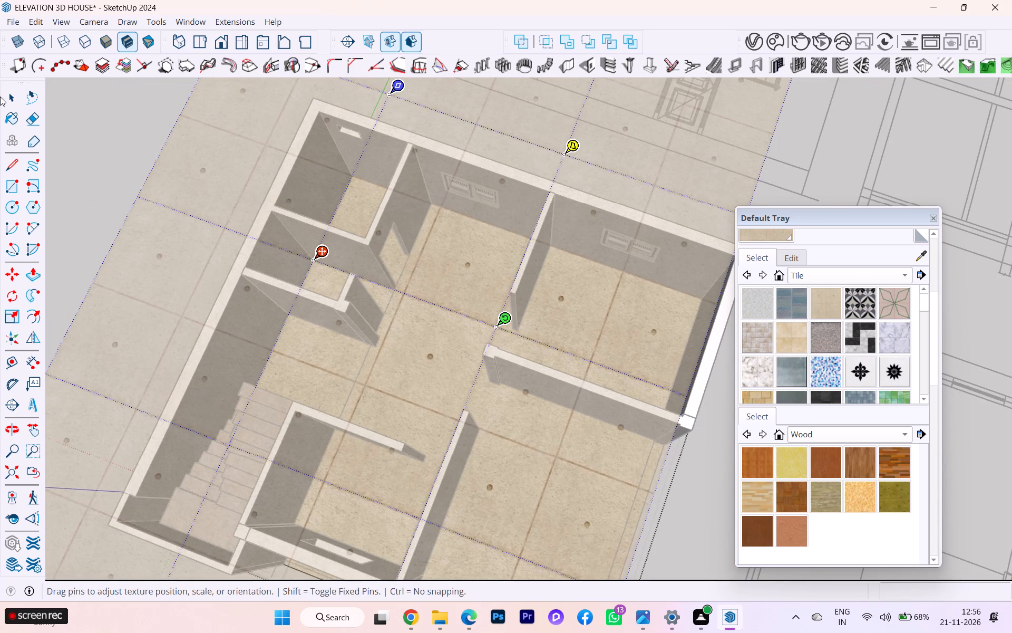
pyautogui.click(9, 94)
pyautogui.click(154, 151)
# Examine the enlarged tile pattern across the hall, corner room and adjoining rooms from different angles.
pyautogui.scroll(5, 349, 242)
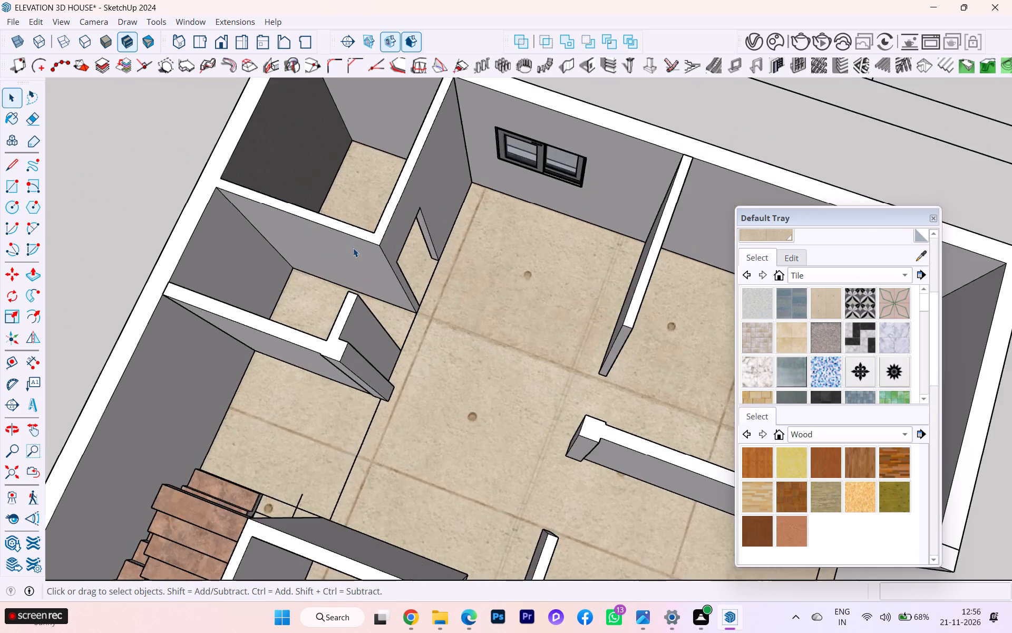
pyautogui.scroll(-7, 370, 227)
pyautogui.moveTo(386, 212); pyautogui.dragTo(332, 276, button='middle')
pyautogui.scroll(1, 436, 220)
pyautogui.scroll(-1, 464, 207)
pyautogui.scroll(7, 465, 206)
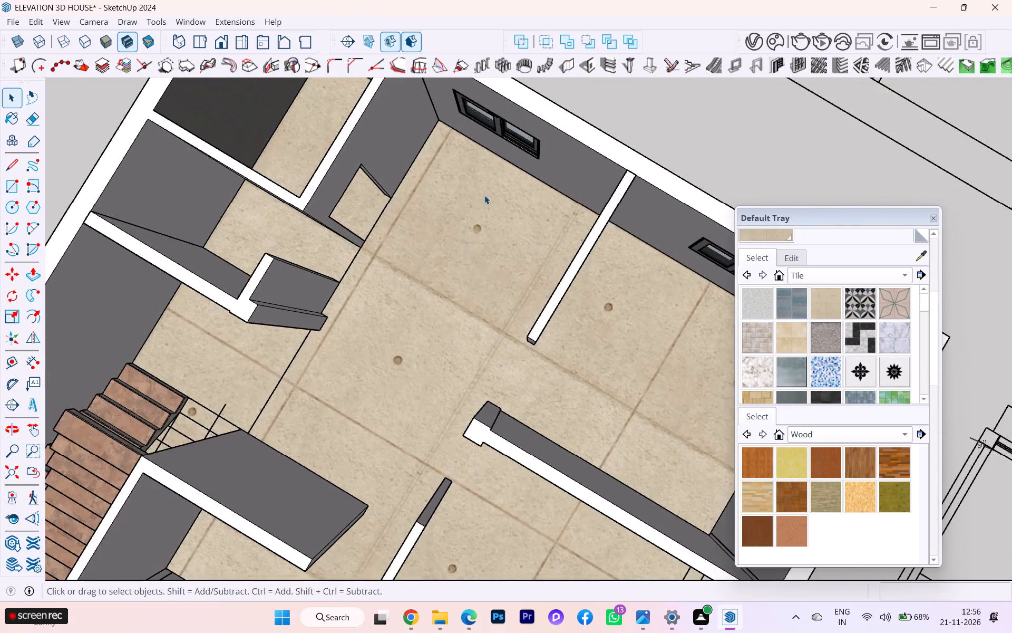
pyautogui.scroll(-7, 486, 195)
pyautogui.moveTo(486, 194); pyautogui.dragTo(445, 213, button='middle')
pyautogui.scroll(8, 443, 187)
pyautogui.scroll(-3, 368, 101)
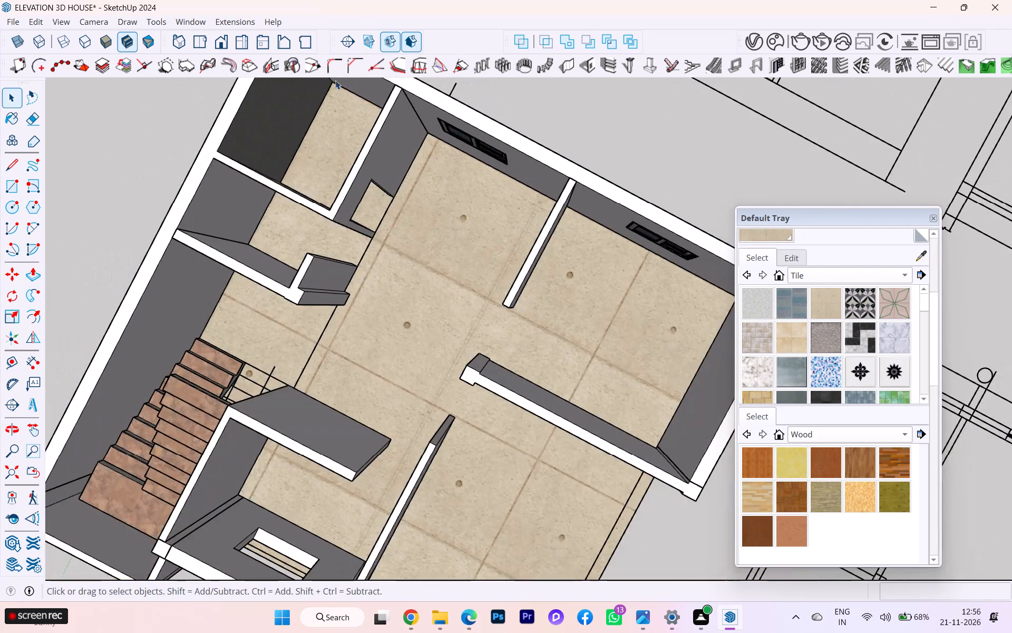
pyautogui.scroll(-3, 335, 80)
pyautogui.moveTo(310, 84); pyautogui.dragTo(294, 1, button='middle')
pyautogui.scroll(2, 341, 215)
pyautogui.scroll(-1, 341, 215)
pyautogui.scroll(4, 341, 215)
pyautogui.scroll(-1, 391, 170)
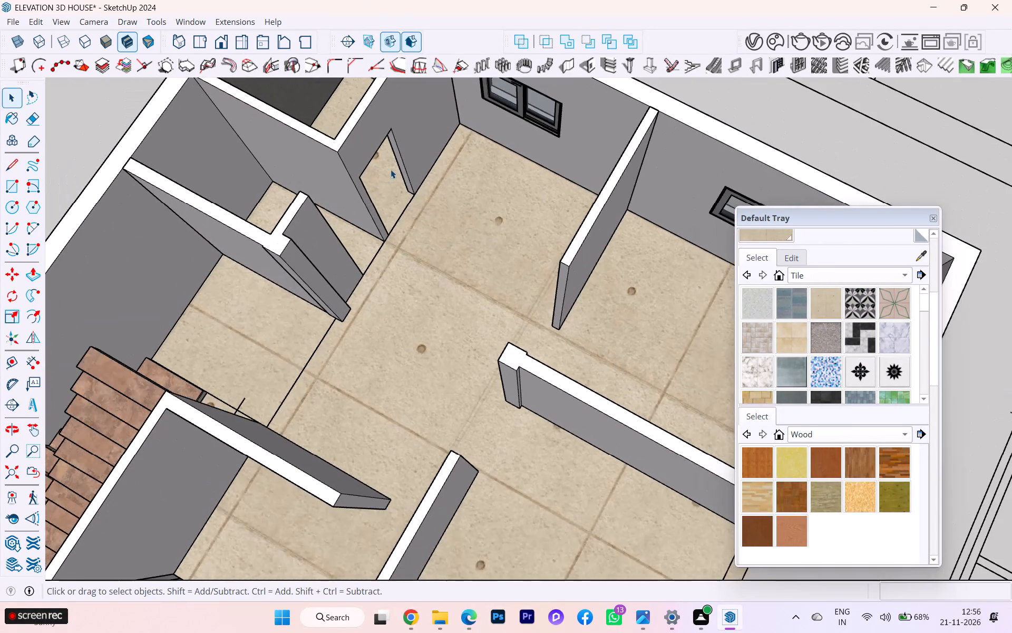
pyautogui.moveTo(386, 143); pyautogui.dragTo(502, 60, button='middle')
# Reopen the floor group and repaint its floor face with the plain taupe stone-look tile from the Tile materials.
pyautogui.click(440, 280)
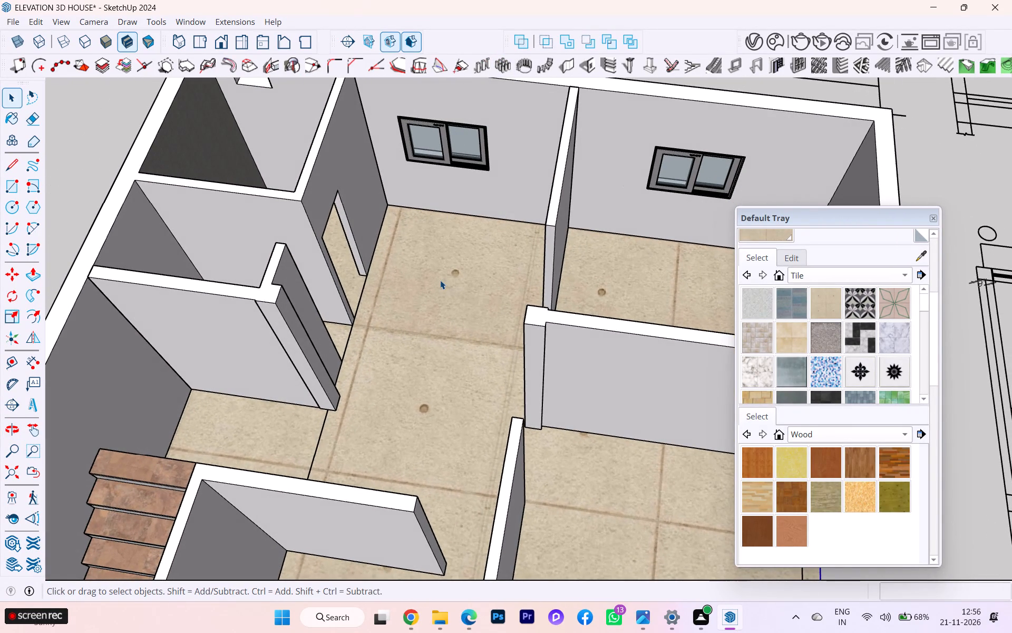
pyautogui.doubleClick(427, 283)
pyautogui.click(417, 286)
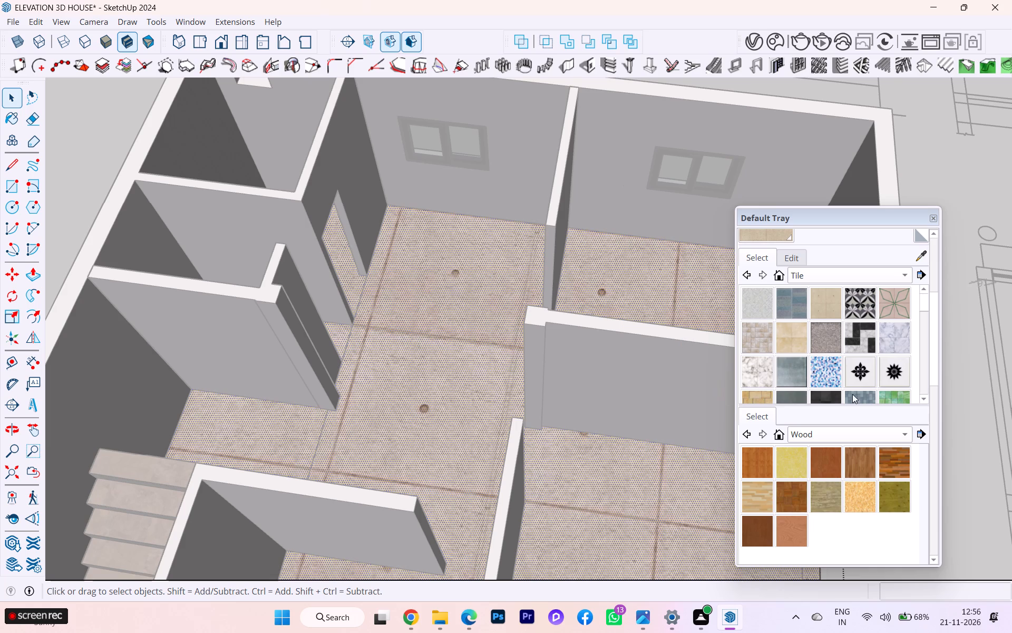
pyautogui.scroll(-1, 834, 337)
pyautogui.scroll(-1, 884, 330)
pyautogui.scroll(-2, 795, 329)
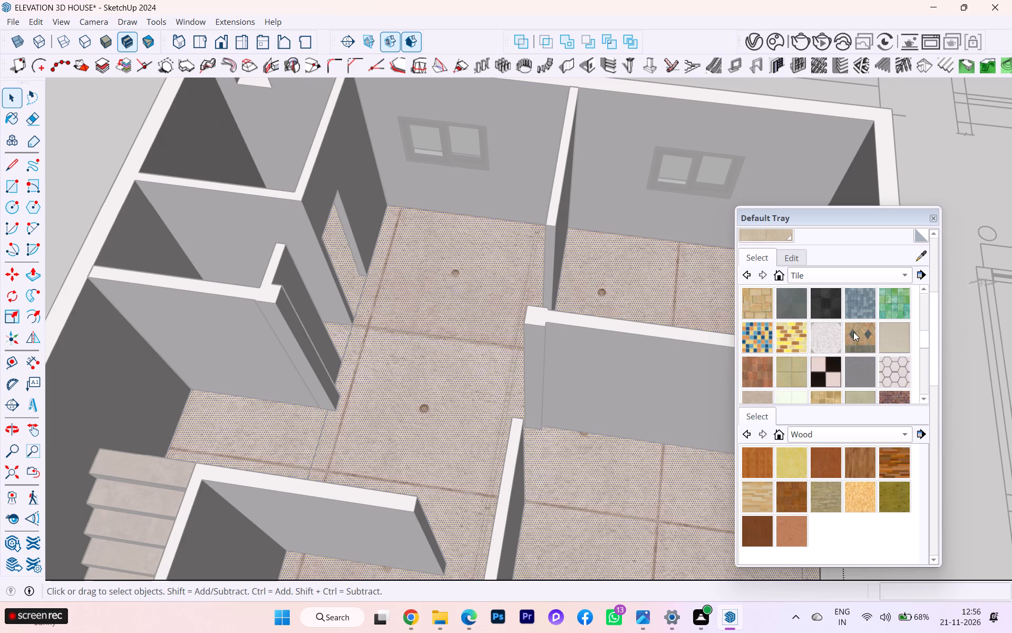
pyautogui.scroll(-1, 871, 340)
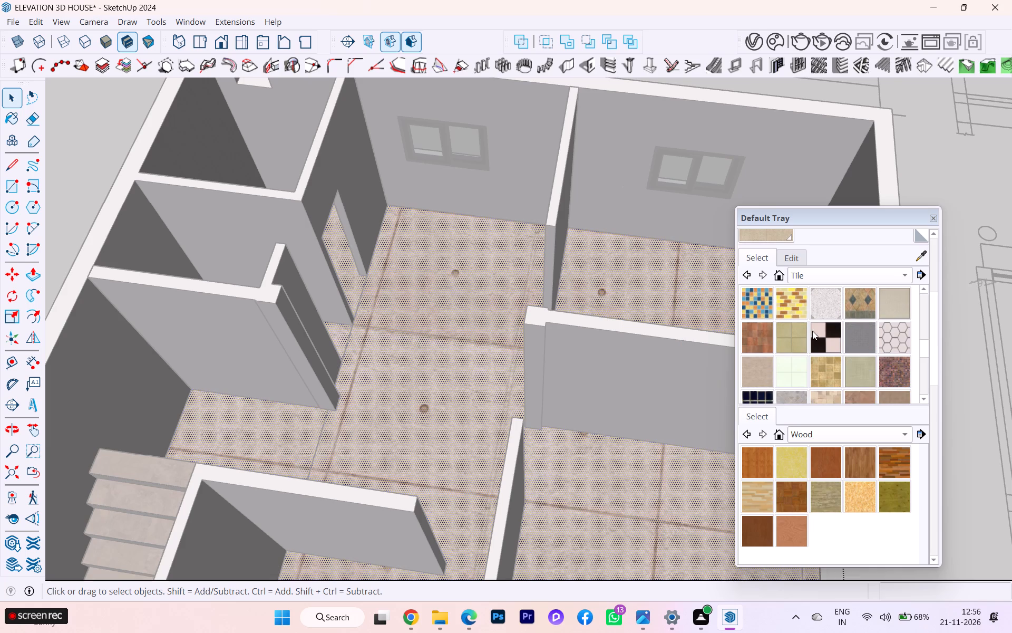
pyautogui.click(757, 369)
pyautogui.click(486, 294)
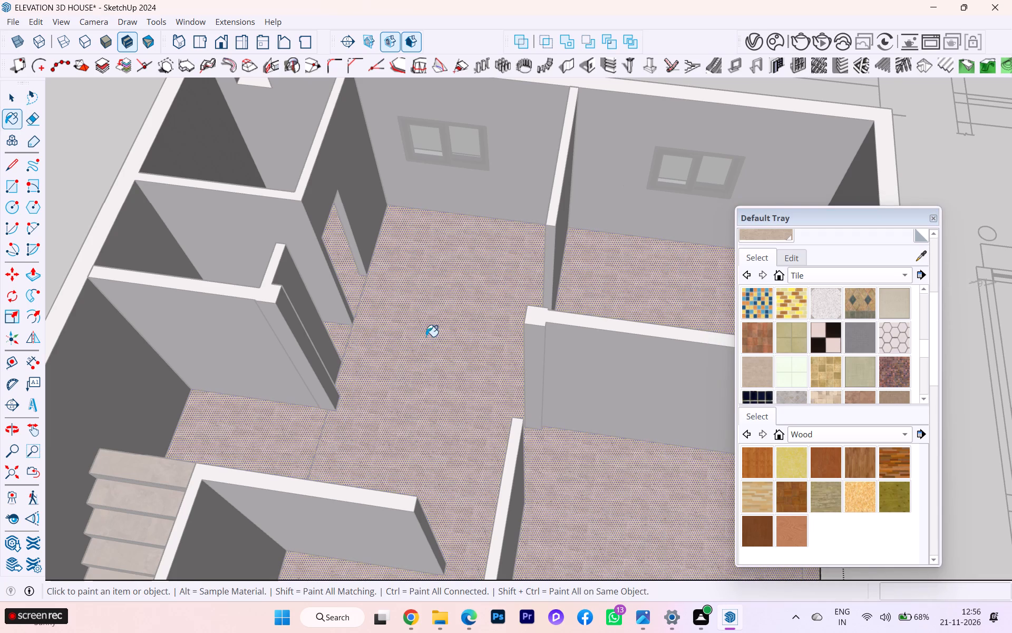
# Position the new floor texture with its origin at the base corner of the partition end near the stairs.
pyautogui.scroll(10, 397, 352)
pyautogui.scroll(-4, 432, 318)
pyautogui.scroll(6, 452, 296)
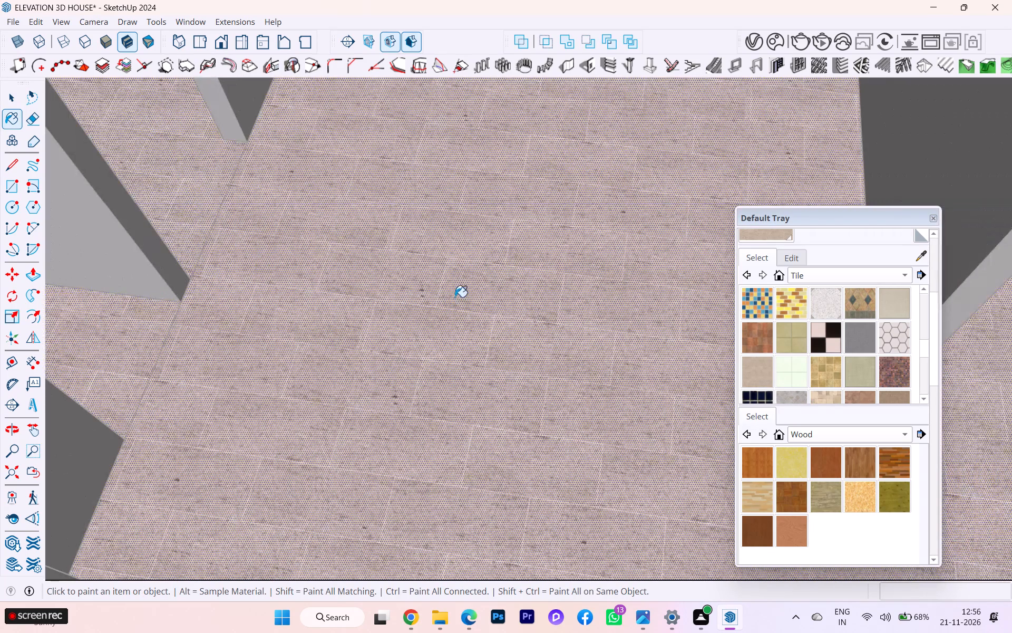
pyautogui.scroll(-3, 459, 175)
pyautogui.scroll(1, 457, 175)
pyautogui.scroll(-3, 456, 175)
pyautogui.scroll(1, 432, 179)
pyautogui.click(9, 91)
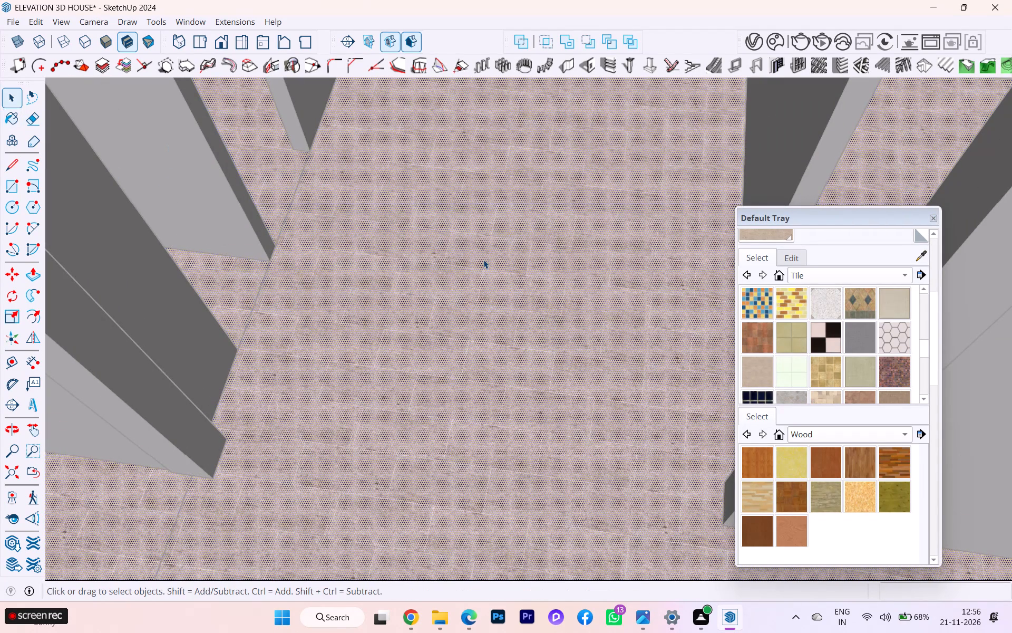
pyautogui.rightClick(483, 260)
pyautogui.click(511, 227)
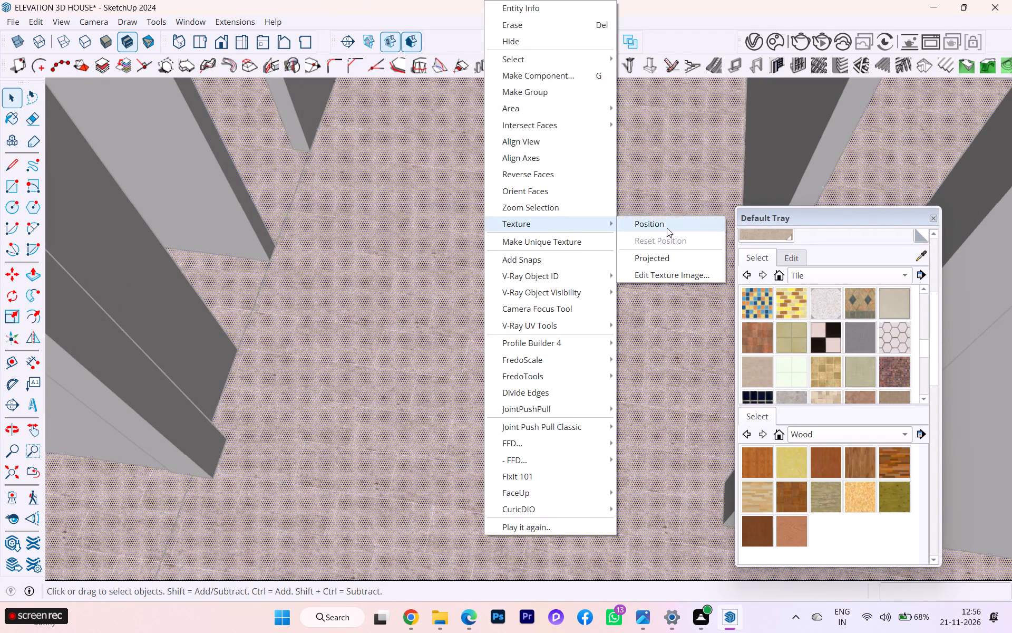
pyautogui.click(665, 224)
pyautogui.scroll(-3, 664, 223)
pyautogui.scroll(-5, 504, 248)
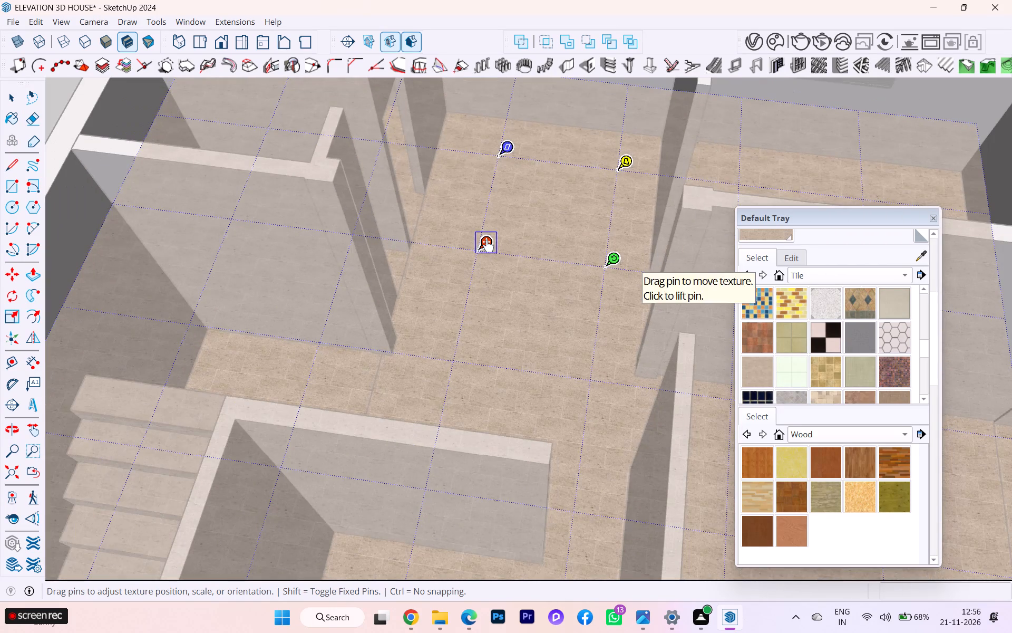
pyautogui.moveTo(489, 247); pyautogui.dragTo(412, 334)
pyautogui.moveTo(412, 339); pyautogui.dragTo(407, 357)
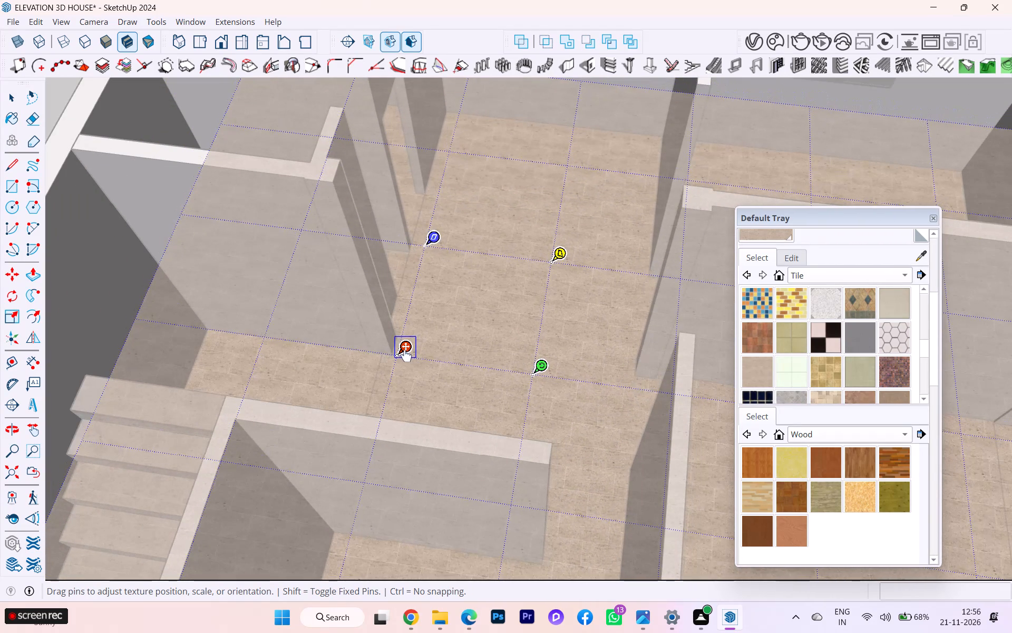
pyautogui.moveTo(405, 357); pyautogui.dragTo(397, 354)
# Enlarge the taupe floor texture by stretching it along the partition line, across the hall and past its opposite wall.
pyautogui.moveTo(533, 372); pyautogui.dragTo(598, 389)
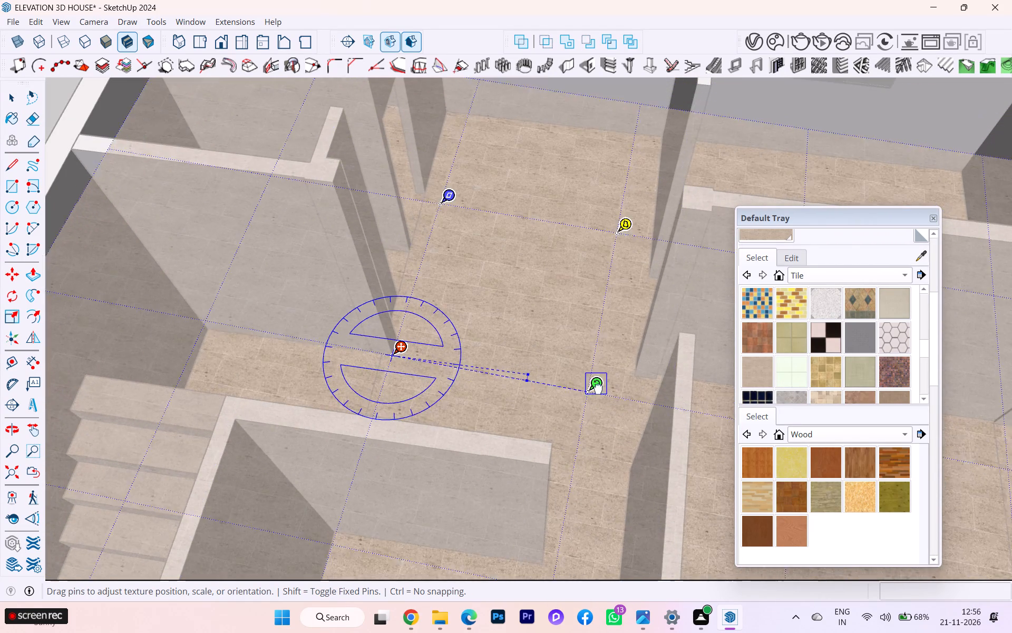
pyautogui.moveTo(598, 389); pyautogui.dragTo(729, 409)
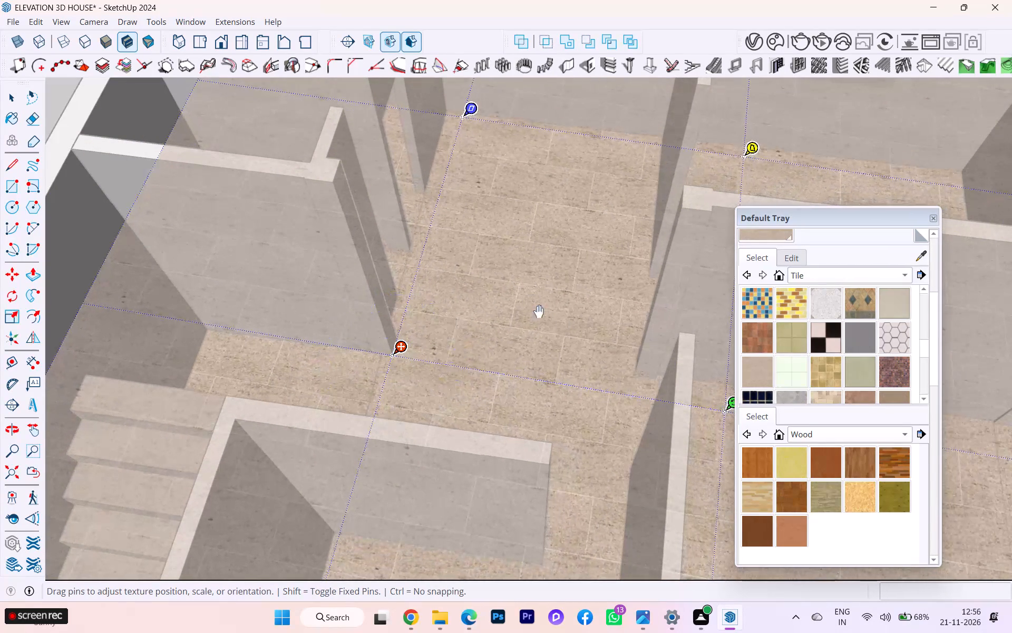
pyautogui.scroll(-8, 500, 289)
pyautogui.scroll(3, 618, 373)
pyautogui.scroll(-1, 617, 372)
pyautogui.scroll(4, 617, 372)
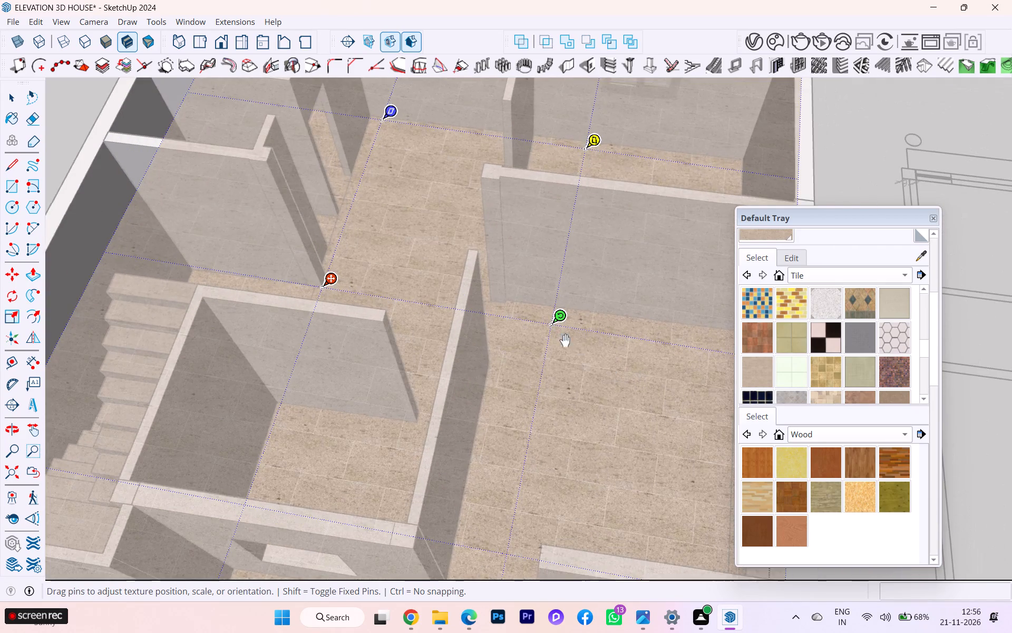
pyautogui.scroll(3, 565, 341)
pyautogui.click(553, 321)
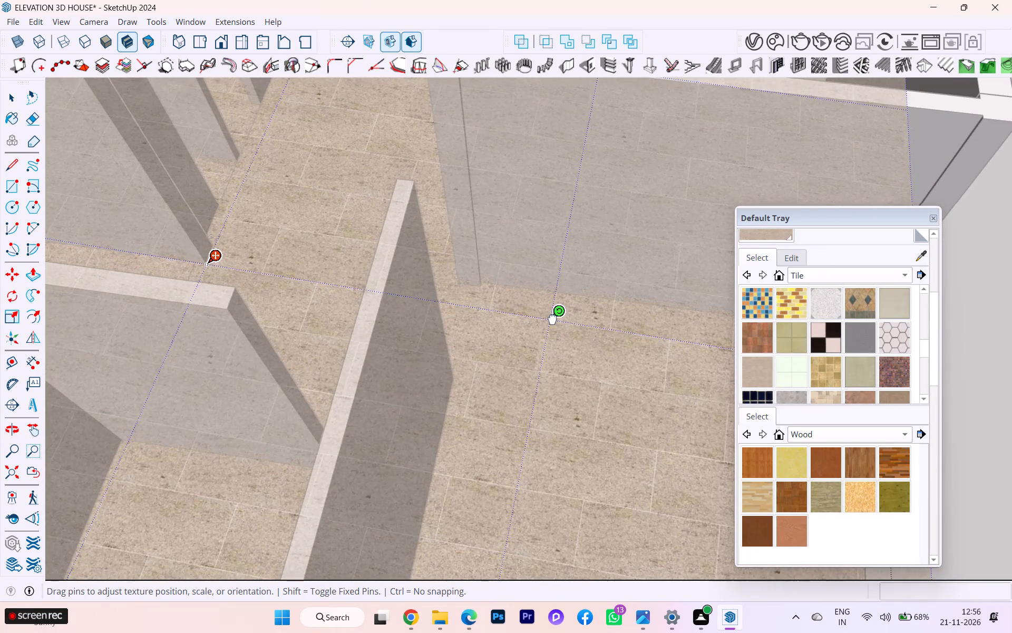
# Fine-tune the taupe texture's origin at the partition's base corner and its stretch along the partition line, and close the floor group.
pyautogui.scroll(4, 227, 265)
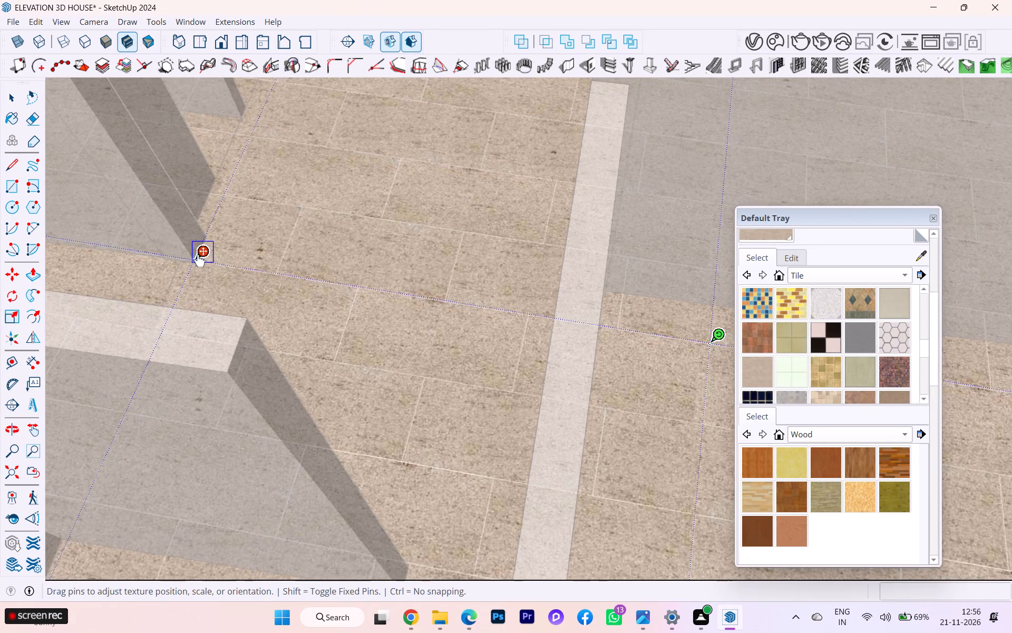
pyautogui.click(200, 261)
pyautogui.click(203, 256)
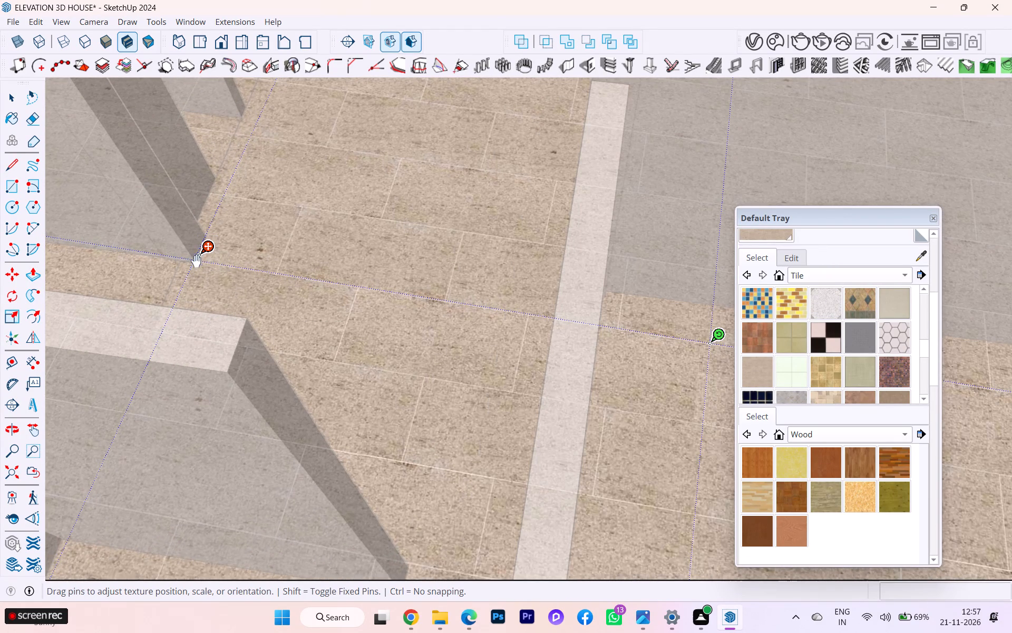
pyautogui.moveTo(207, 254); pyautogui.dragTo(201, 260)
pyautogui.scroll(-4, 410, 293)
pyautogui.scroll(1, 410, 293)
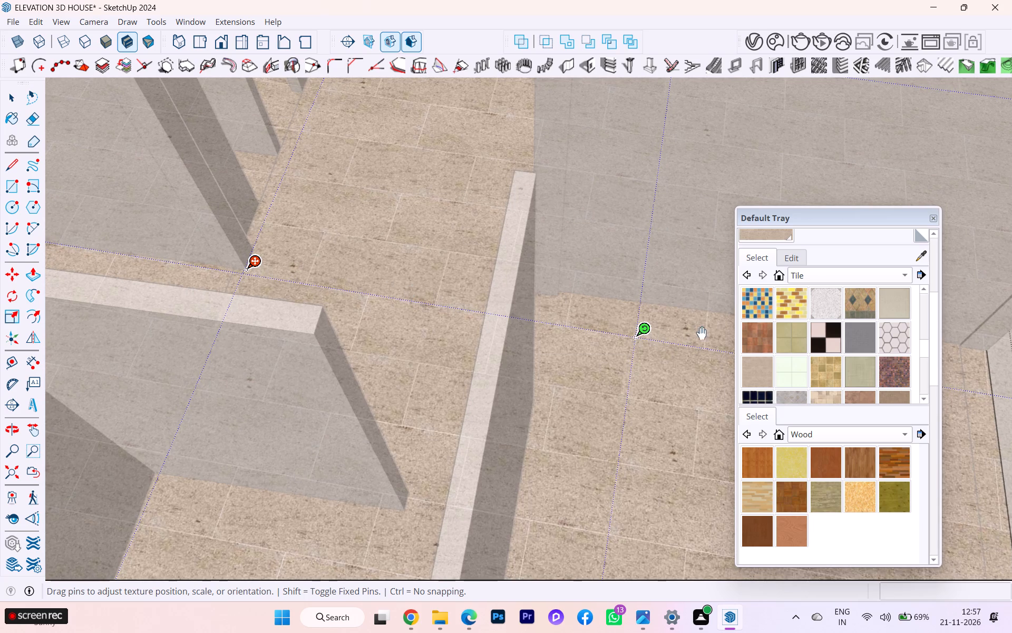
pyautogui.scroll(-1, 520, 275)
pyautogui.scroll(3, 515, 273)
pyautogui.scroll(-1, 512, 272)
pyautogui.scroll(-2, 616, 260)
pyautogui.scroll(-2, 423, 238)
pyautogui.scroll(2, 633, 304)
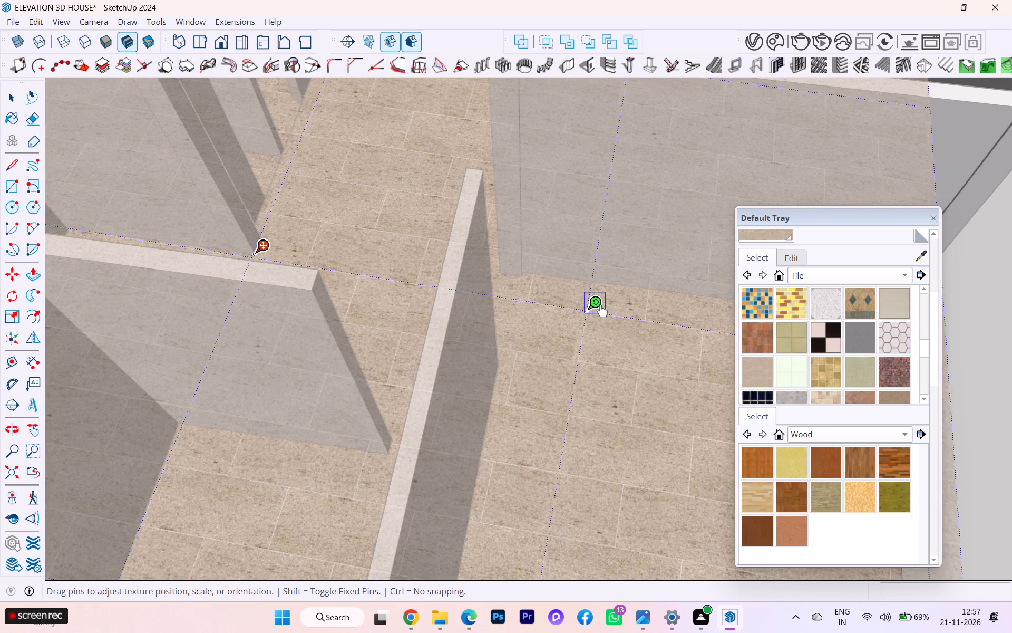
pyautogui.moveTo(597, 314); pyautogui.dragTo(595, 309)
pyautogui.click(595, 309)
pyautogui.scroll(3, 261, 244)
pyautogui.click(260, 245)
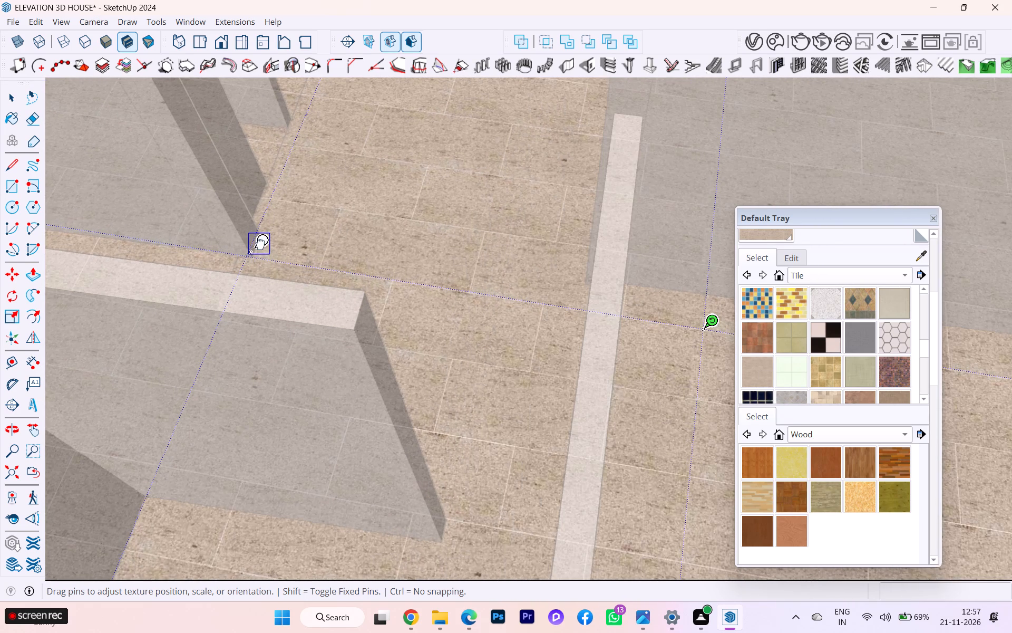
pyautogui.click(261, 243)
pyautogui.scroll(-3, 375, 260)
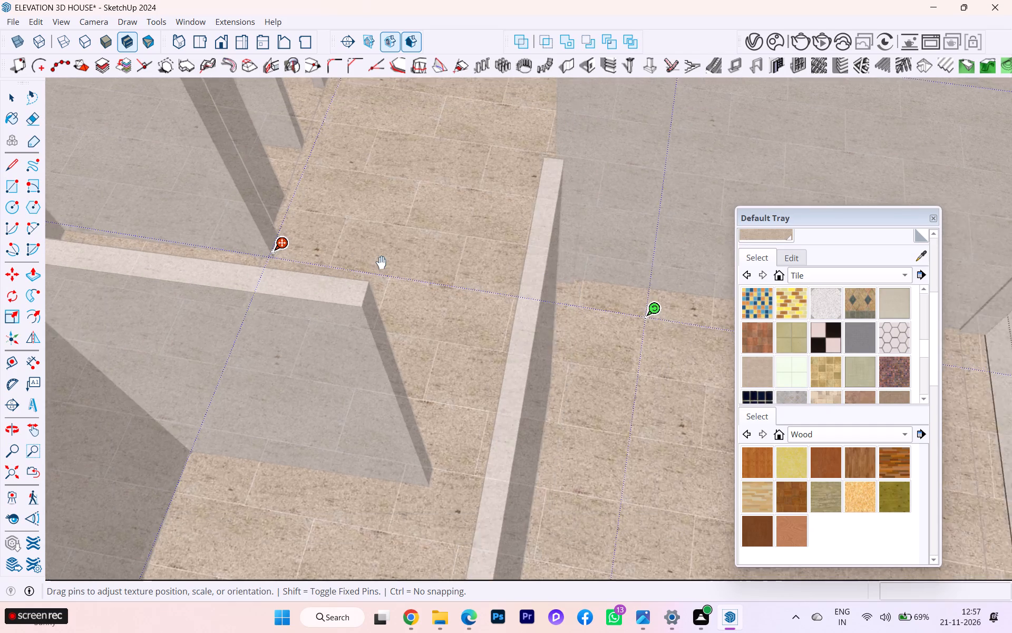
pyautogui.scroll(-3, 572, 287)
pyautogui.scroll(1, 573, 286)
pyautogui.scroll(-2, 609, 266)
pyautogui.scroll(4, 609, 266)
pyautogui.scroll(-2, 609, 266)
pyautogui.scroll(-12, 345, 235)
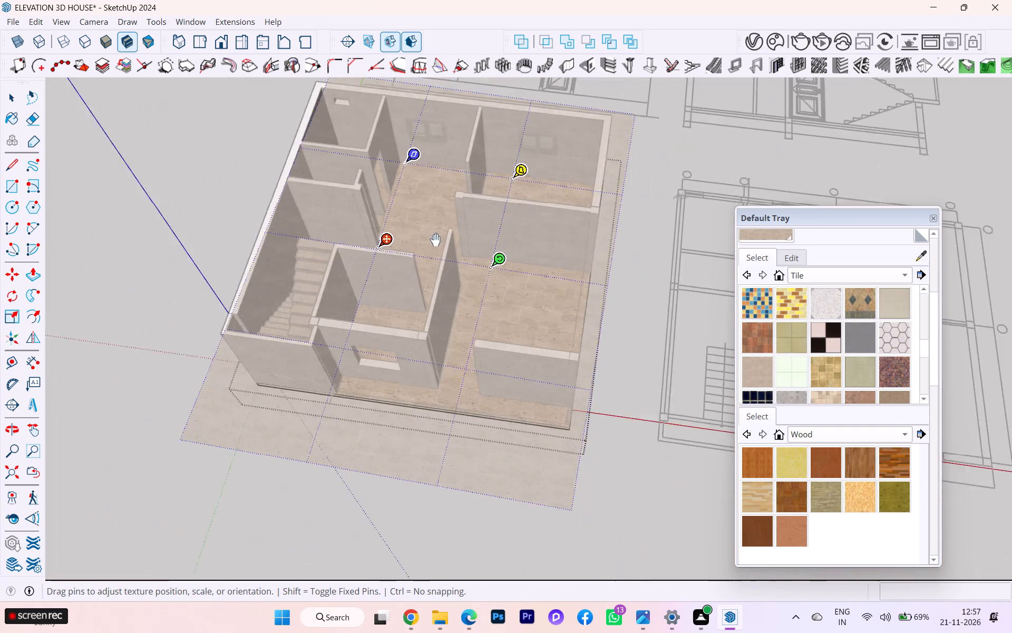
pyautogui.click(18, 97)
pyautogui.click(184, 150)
# Examine the enlarged taupe tile pattern across the hall, stair area and adjoining rooms from different angles.
pyautogui.scroll(13, 435, 222)
pyautogui.scroll(-1, 435, 211)
pyautogui.moveTo(433, 210); pyautogui.dragTo(436, 301, button='middle')
pyautogui.scroll(-2, 554, 257)
pyautogui.scroll(1, 575, 257)
pyautogui.scroll(-1, 577, 257)
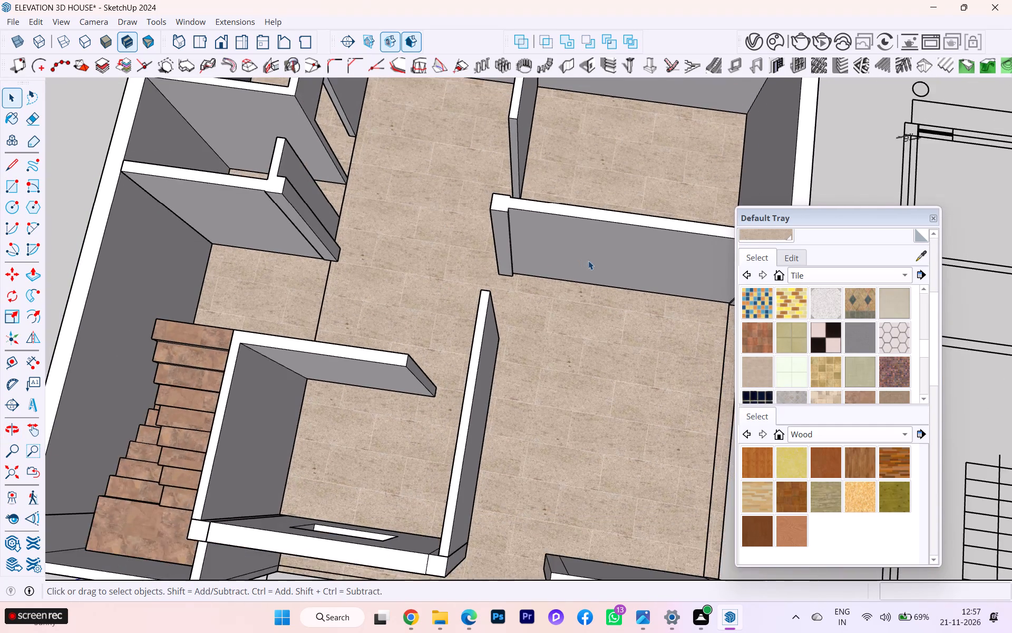
pyautogui.scroll(-3, 615, 244)
pyautogui.scroll(1, 631, 232)
pyautogui.scroll(-1, 630, 231)
pyautogui.scroll(7, 425, 99)
pyautogui.scroll(-1, 366, 129)
pyautogui.scroll(1, 366, 129)
pyautogui.scroll(-3, 358, 127)
pyautogui.moveTo(353, 130); pyautogui.dragTo(293, 72, button='middle')
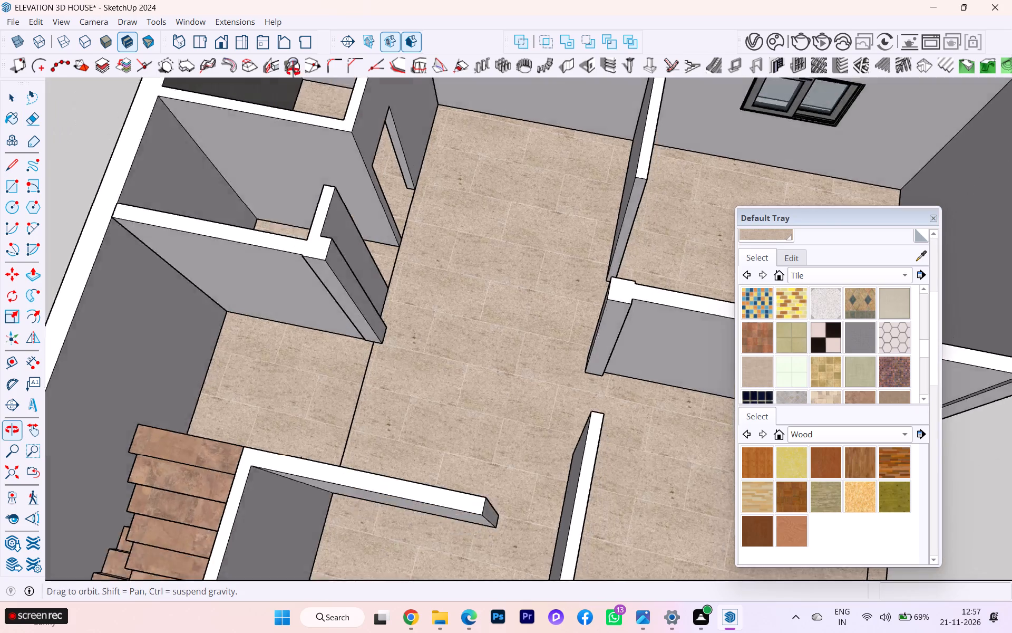
pyautogui.moveTo(293, 72); pyautogui.dragTo(202, 58, button='middle')
pyautogui.scroll(-7, 211, 88)
pyautogui.scroll(1, 371, 216)
pyautogui.scroll(-1, 371, 216)
pyautogui.scroll(5, 421, 108)
pyautogui.scroll(-2, 360, 120)
pyautogui.moveTo(391, 140); pyautogui.dragTo(385, 145, button='middle')
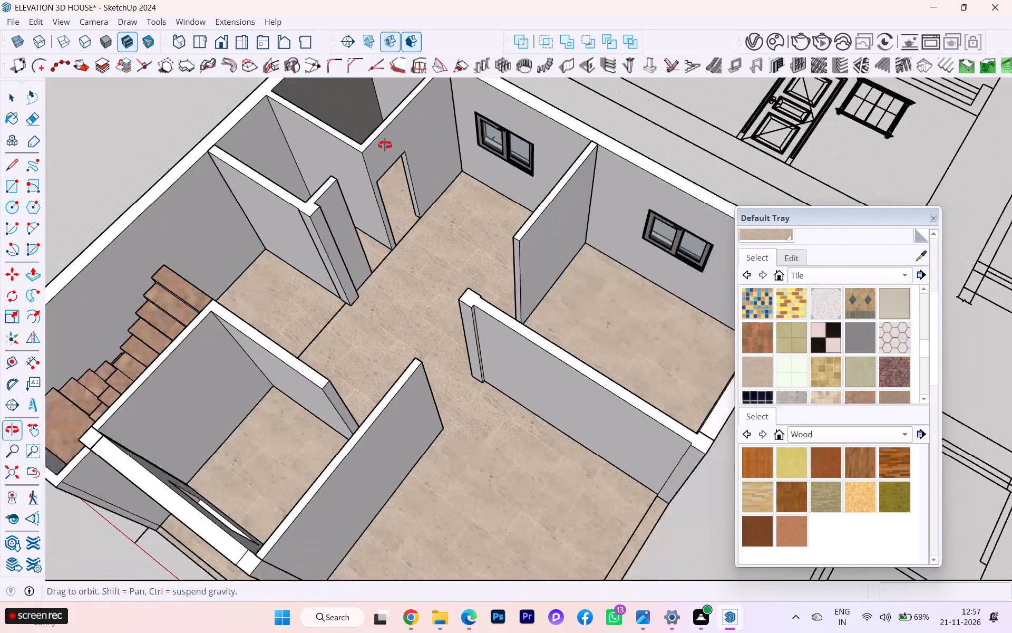
pyautogui.moveTo(385, 145); pyautogui.dragTo(242, 171, button='middle')
pyautogui.scroll(-3, 254, 166)
pyautogui.scroll(5, 493, 157)
pyautogui.scroll(-2, 472, 171)
pyautogui.moveTo(488, 169); pyautogui.dragTo(387, 177, button='middle')
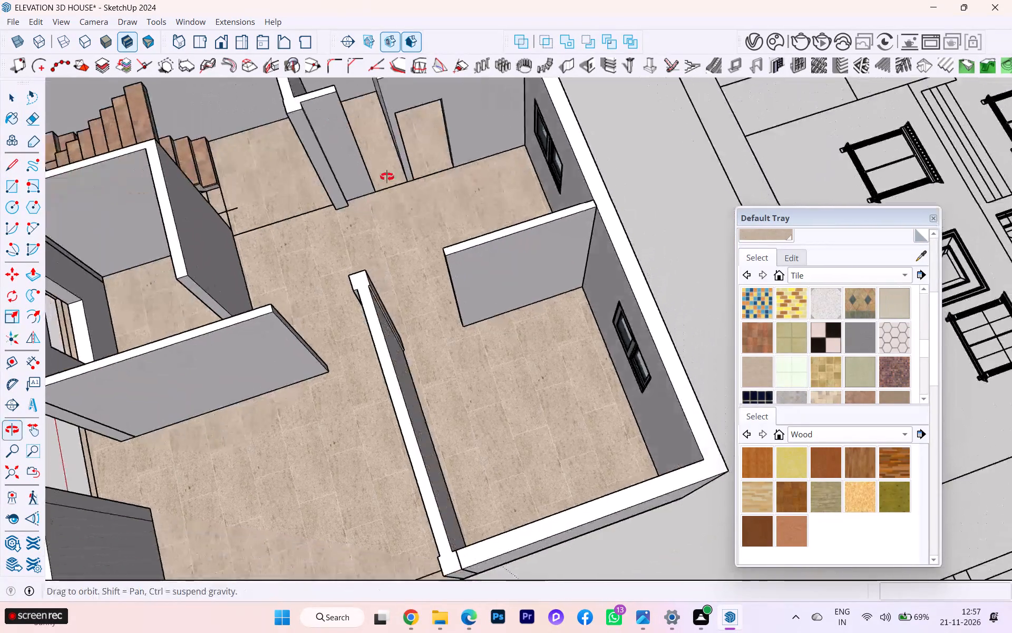
pyautogui.moveTo(387, 177); pyautogui.dragTo(322, 175, button='middle')
pyautogui.scroll(-6, 436, 166)
pyautogui.scroll(1, 444, 166)
pyautogui.scroll(-5, 444, 166)
pyautogui.scroll(1, 456, 175)
pyautogui.scroll(-3, 456, 175)
pyautogui.scroll(9, 514, 90)
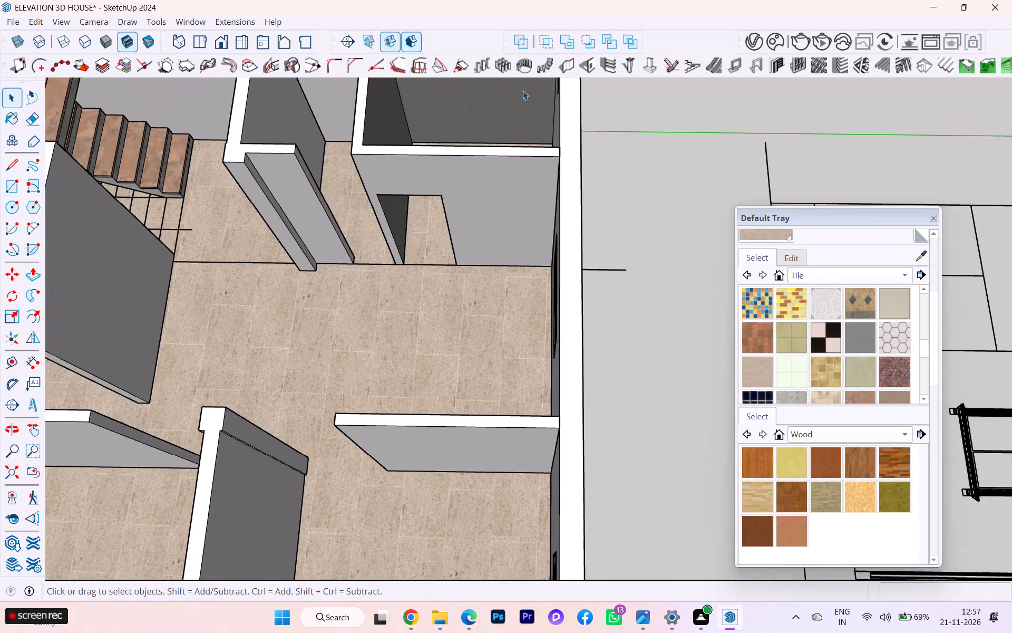
# Examine the taupe tile pattern in the small corner room and the doorway area next to it.
pyautogui.scroll(6, 523, 91)
pyautogui.scroll(-1, 501, 102)
pyautogui.moveTo(501, 102); pyautogui.dragTo(736, 60, button='middle')
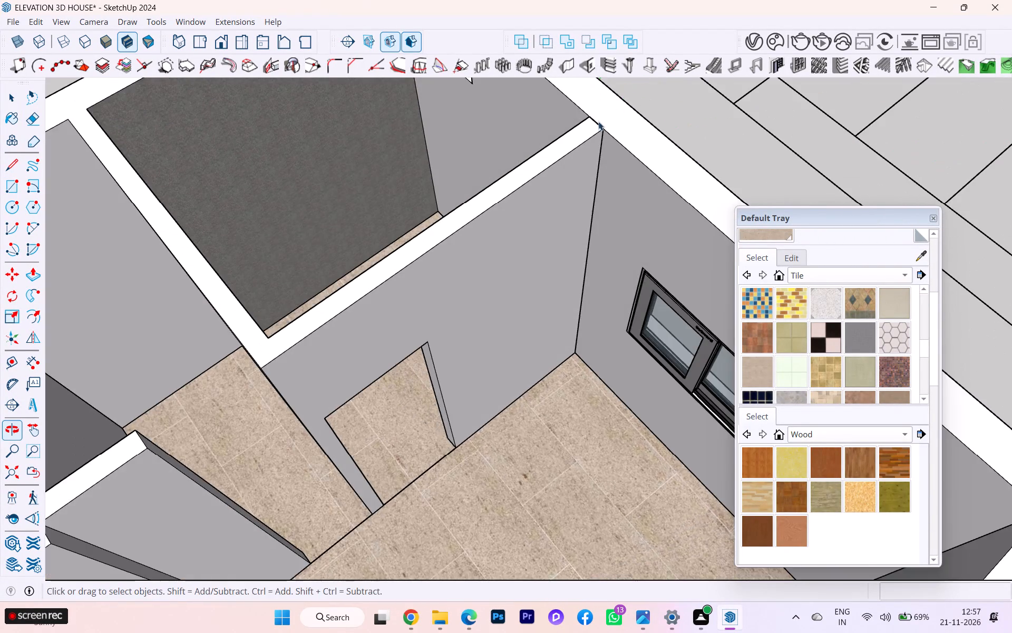
pyautogui.scroll(-2, 545, 159)
pyautogui.scroll(1, 543, 161)
pyautogui.scroll(-2, 543, 161)
pyautogui.moveTo(483, 173); pyautogui.dragTo(710, 156, button='middle')
pyautogui.scroll(4, 291, 144)
pyautogui.scroll(-4, 293, 144)
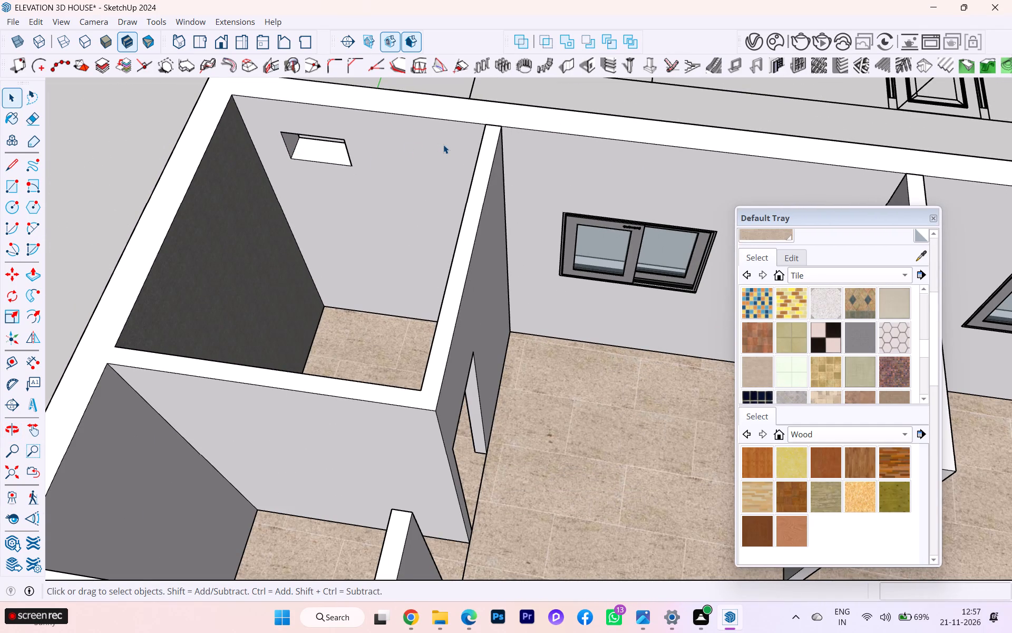
pyautogui.scroll(3, 441, 147)
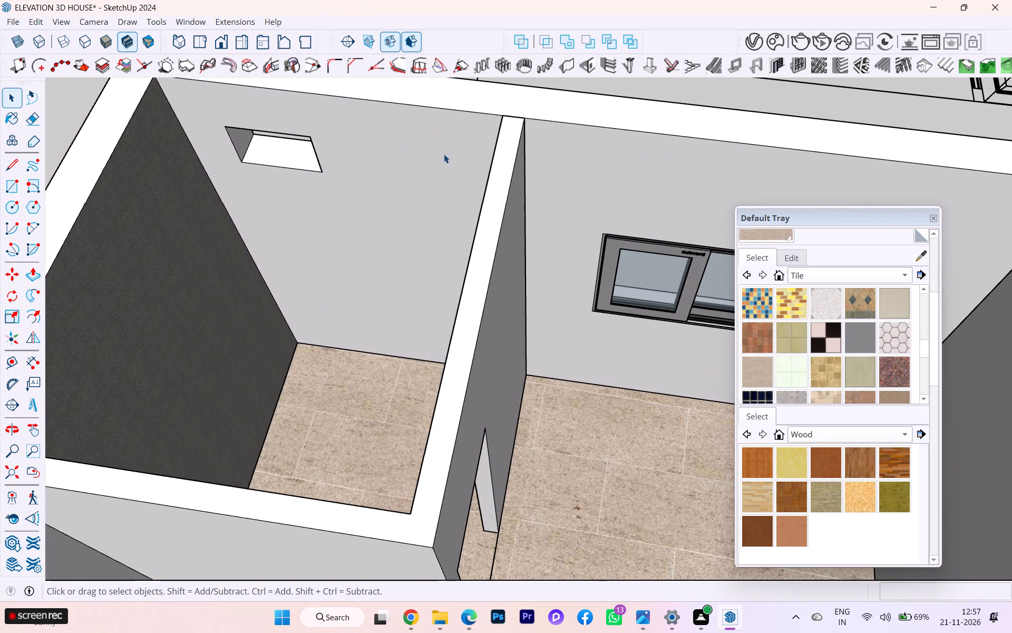
pyautogui.scroll(-1, 590, 177)
pyautogui.scroll(-4, 780, 347)
pyautogui.scroll(2, 784, 338)
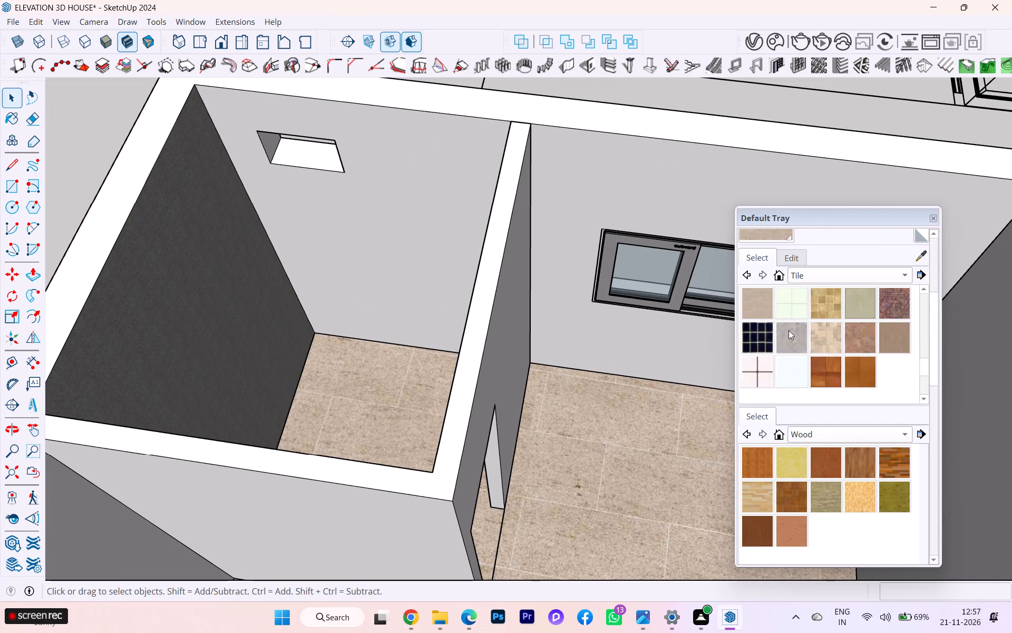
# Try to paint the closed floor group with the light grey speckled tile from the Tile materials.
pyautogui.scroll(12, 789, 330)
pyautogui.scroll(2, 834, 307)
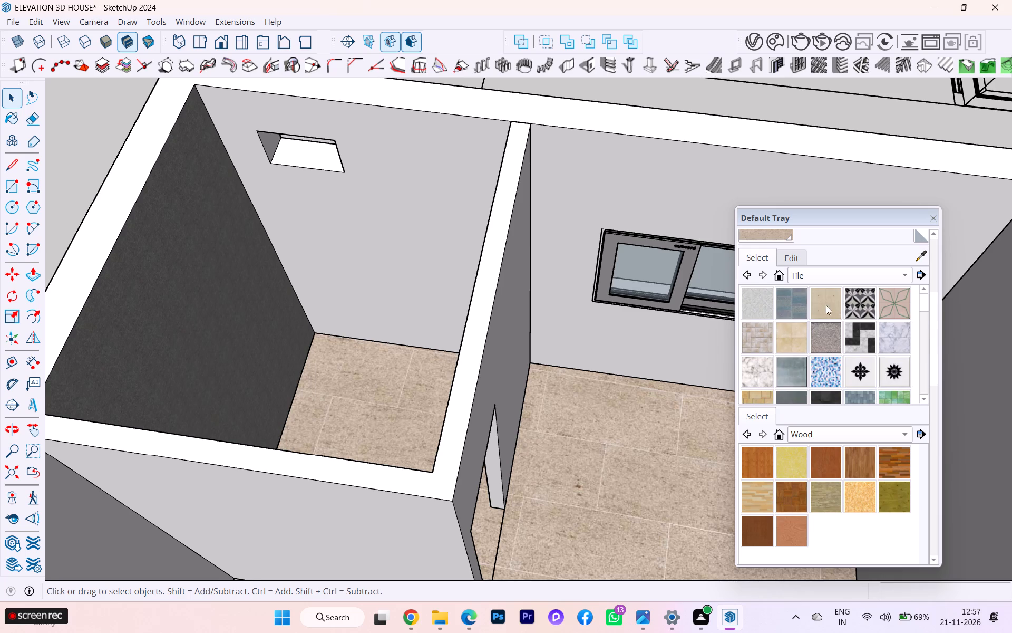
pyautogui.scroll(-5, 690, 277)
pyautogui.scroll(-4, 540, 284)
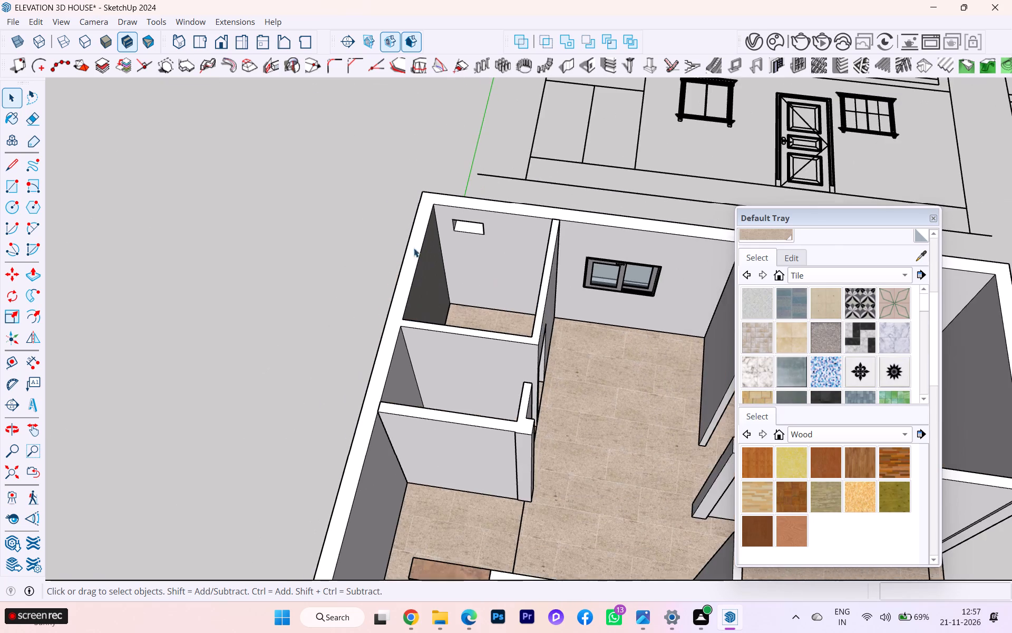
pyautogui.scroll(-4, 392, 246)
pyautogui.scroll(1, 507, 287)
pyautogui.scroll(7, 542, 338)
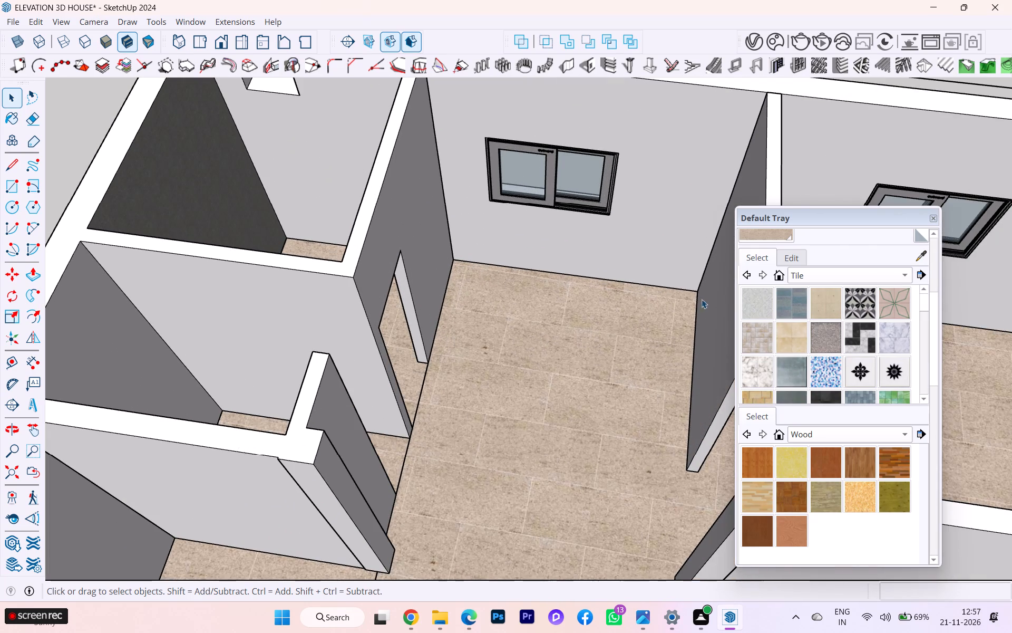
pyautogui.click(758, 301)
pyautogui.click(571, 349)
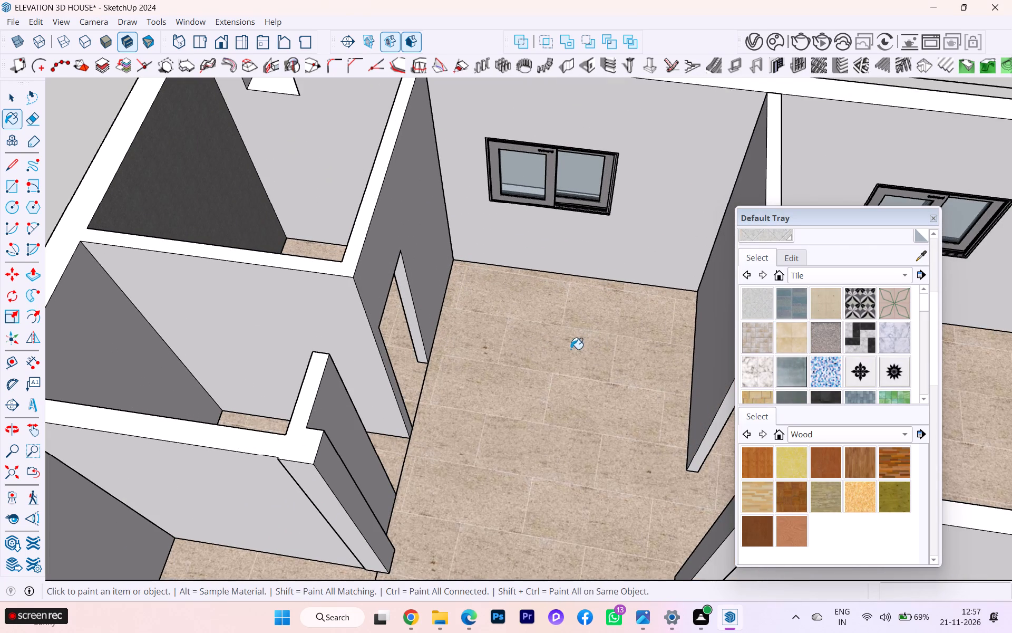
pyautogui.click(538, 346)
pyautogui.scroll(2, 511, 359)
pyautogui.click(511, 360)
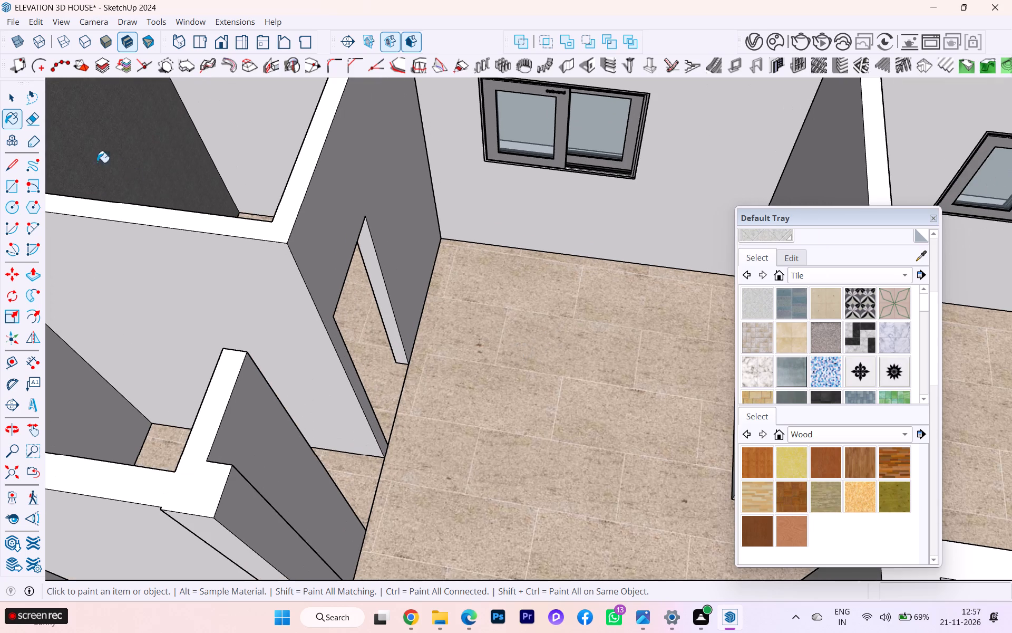
# Open the floor group and paint its floor face with the light grey speckled tile.
pyautogui.click(12, 99)
pyautogui.click(600, 437)
pyautogui.click(605, 433)
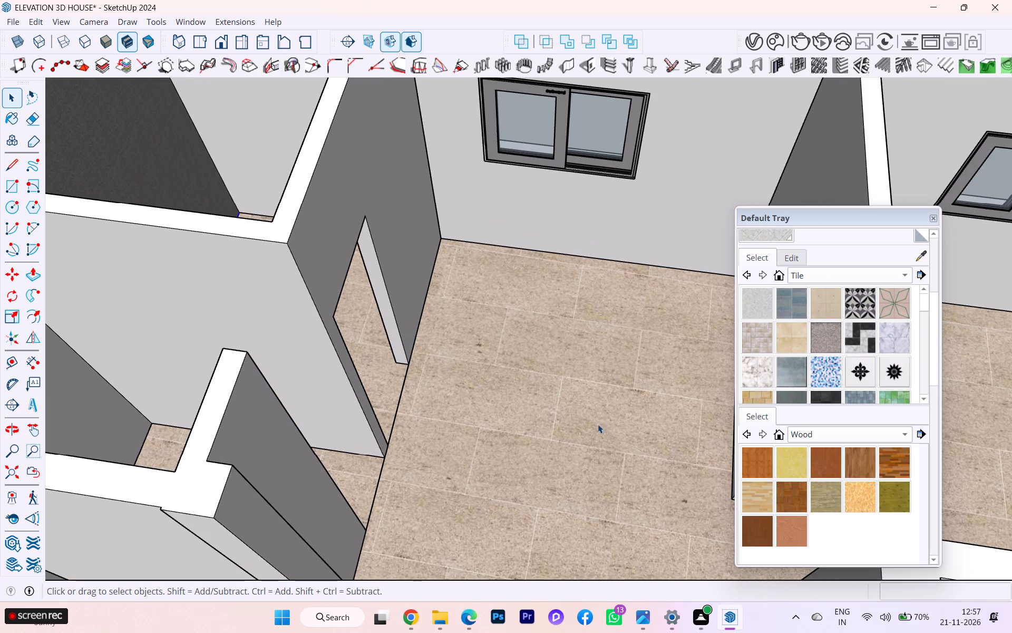
pyautogui.doubleClick(538, 379)
pyautogui.click(527, 375)
pyautogui.click(763, 303)
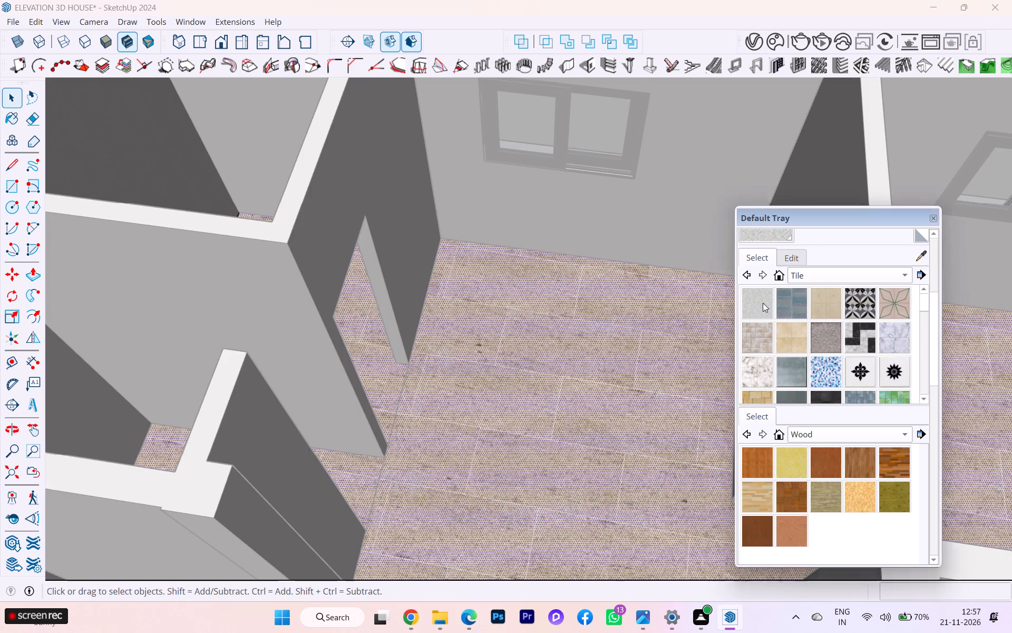
pyautogui.click(600, 349)
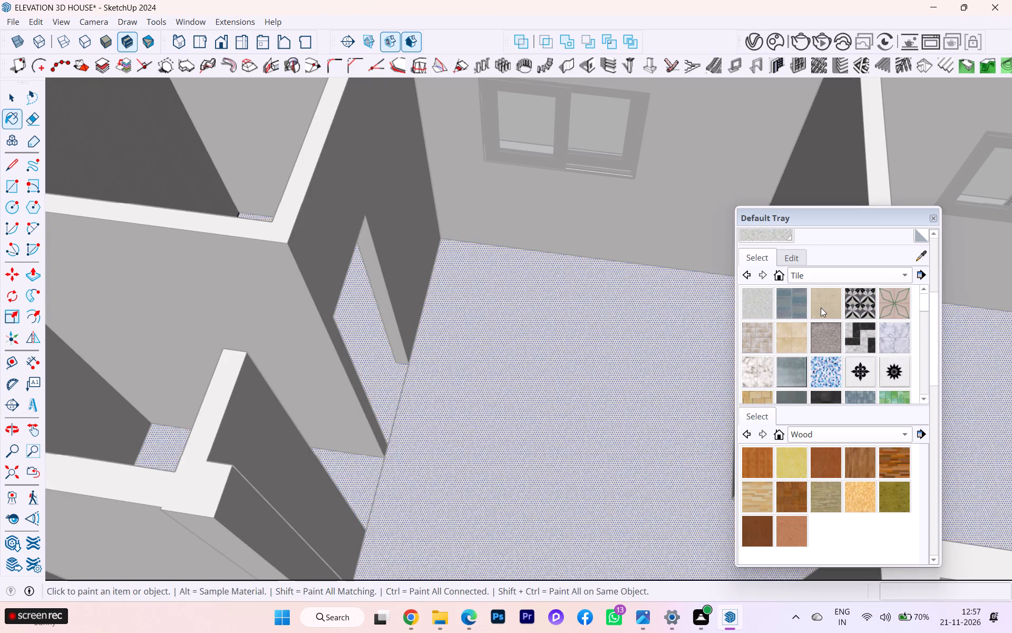
# Repaint the floor face with the beige square stone tile from the Tile materials.
pyautogui.click(821, 308)
pyautogui.click(799, 340)
pyautogui.click(612, 341)
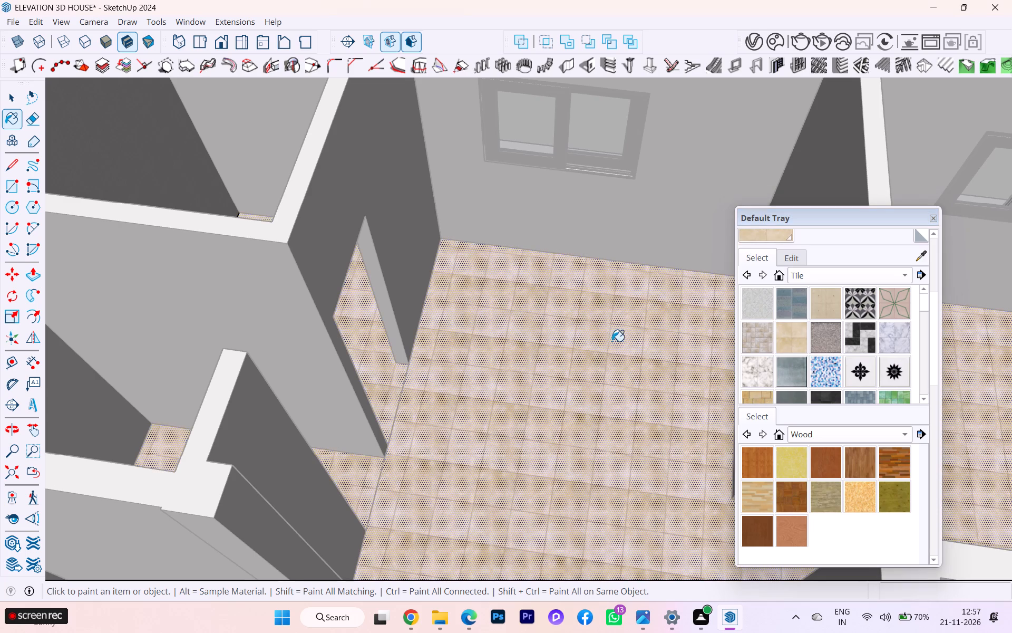
pyautogui.scroll(-2, 598, 344)
pyautogui.scroll(1, 598, 345)
pyautogui.scroll(-3, 598, 346)
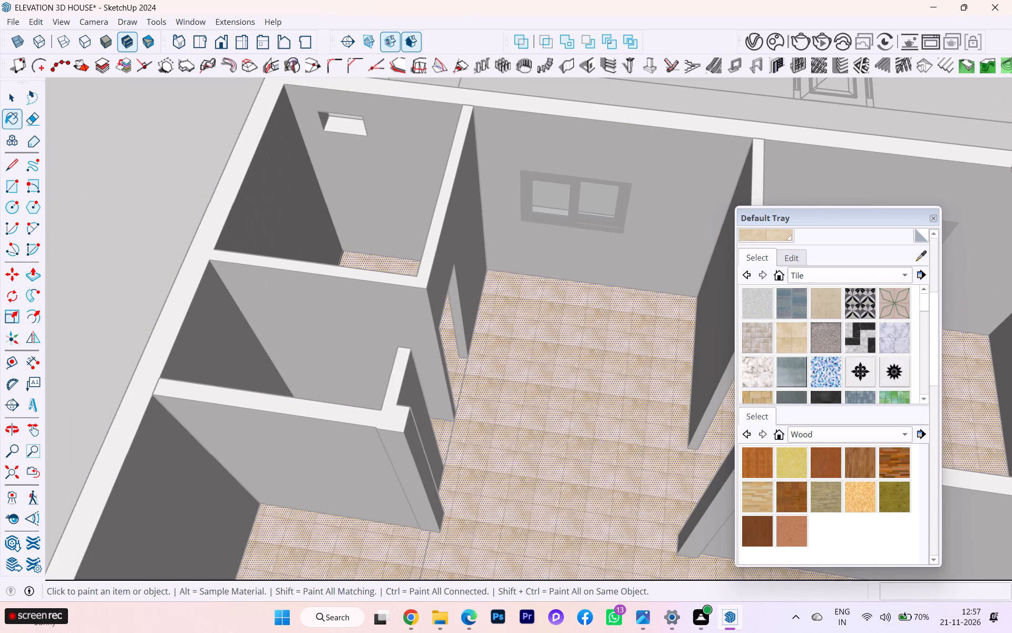
# Position the beige floor texture with its origin at the base corner of the wall beside the small rooms' doorway.
pyautogui.click(9, 97)
pyautogui.click(551, 394)
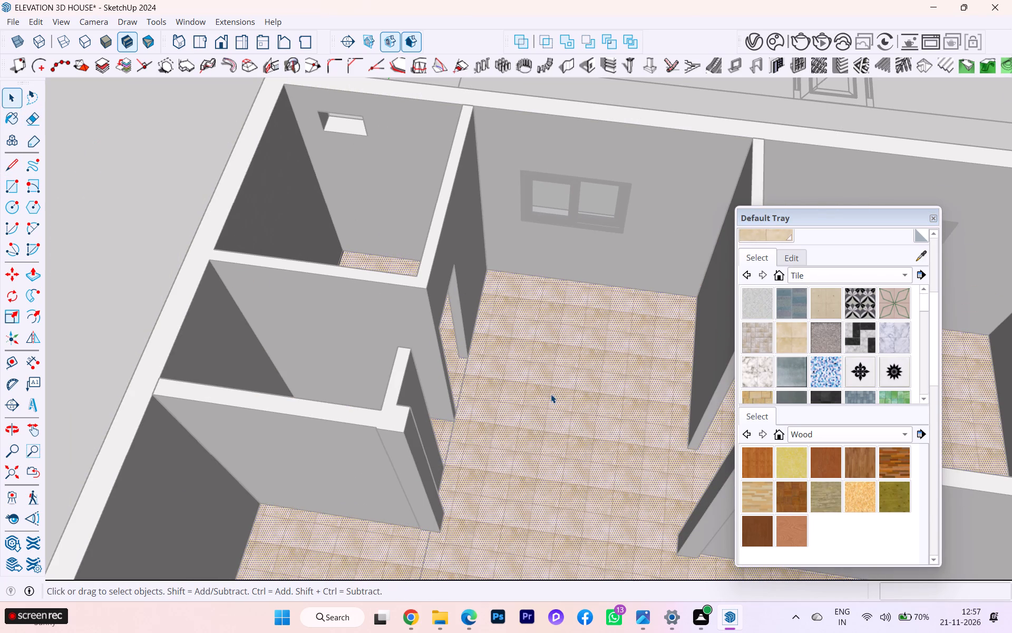
pyautogui.rightClick(551, 388)
pyautogui.click(610, 226)
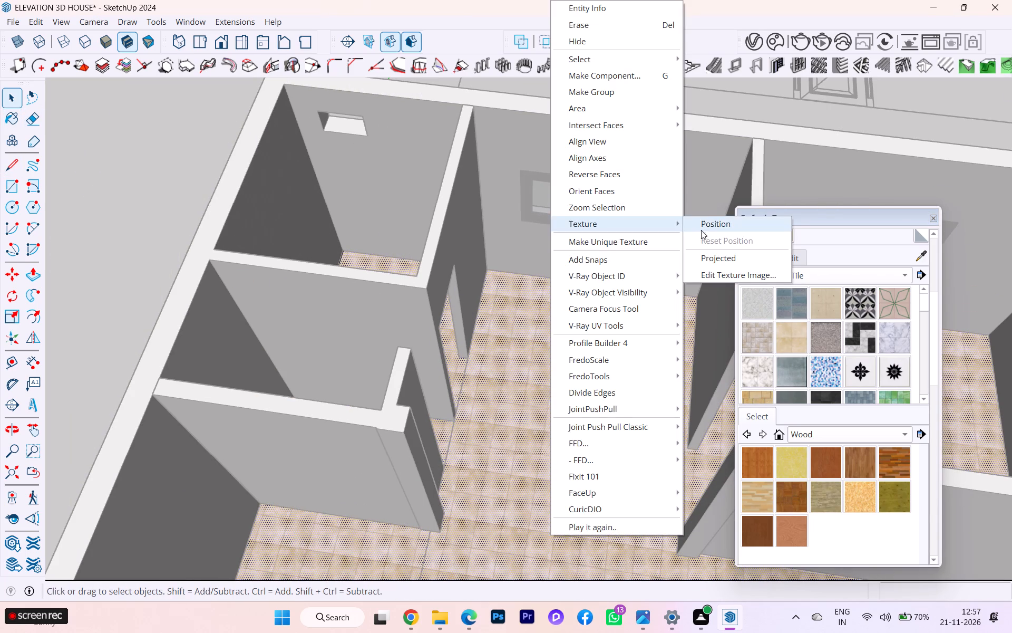
pyautogui.click(717, 218)
pyautogui.moveTo(533, 397); pyautogui.dragTo(465, 400)
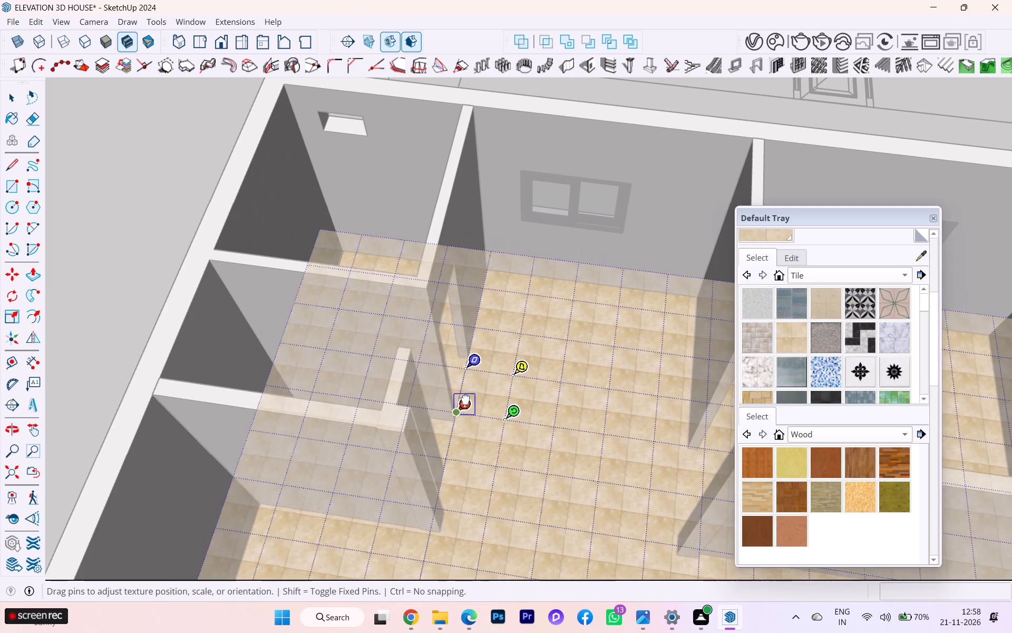
pyautogui.moveTo(465, 400); pyautogui.dragTo(461, 413)
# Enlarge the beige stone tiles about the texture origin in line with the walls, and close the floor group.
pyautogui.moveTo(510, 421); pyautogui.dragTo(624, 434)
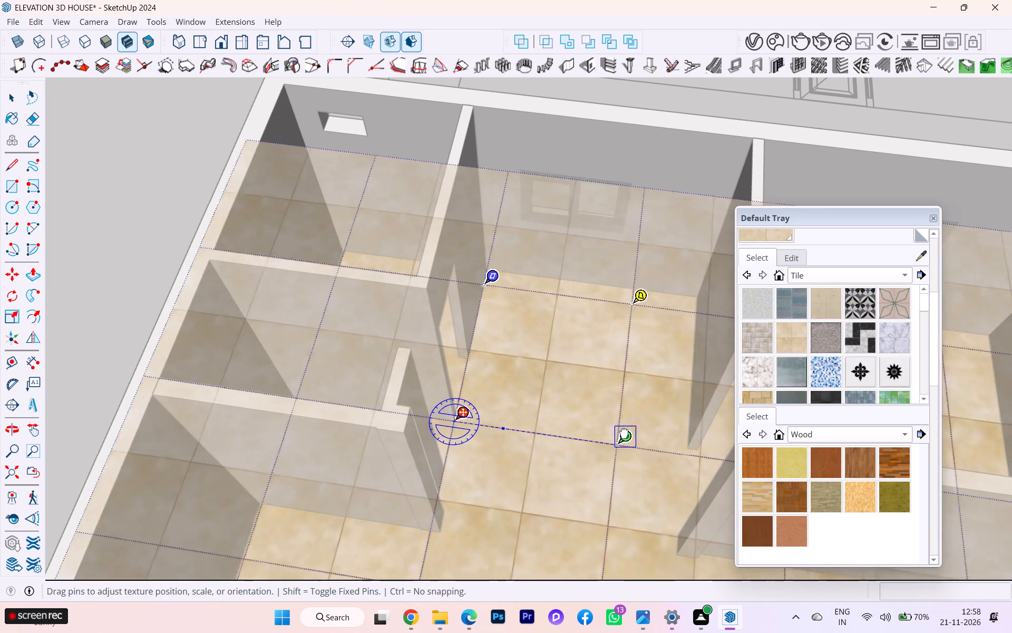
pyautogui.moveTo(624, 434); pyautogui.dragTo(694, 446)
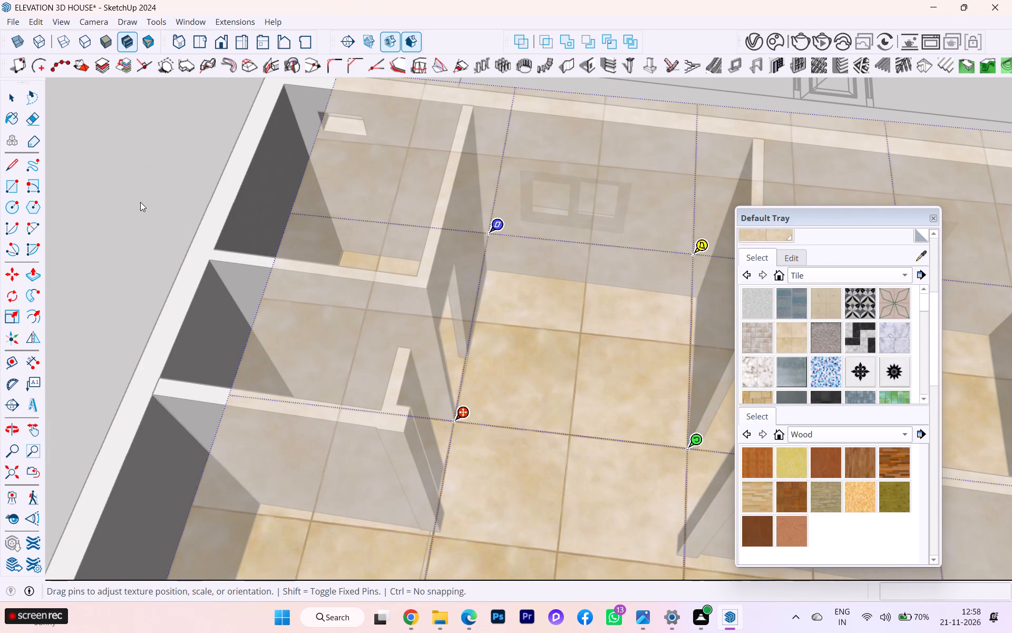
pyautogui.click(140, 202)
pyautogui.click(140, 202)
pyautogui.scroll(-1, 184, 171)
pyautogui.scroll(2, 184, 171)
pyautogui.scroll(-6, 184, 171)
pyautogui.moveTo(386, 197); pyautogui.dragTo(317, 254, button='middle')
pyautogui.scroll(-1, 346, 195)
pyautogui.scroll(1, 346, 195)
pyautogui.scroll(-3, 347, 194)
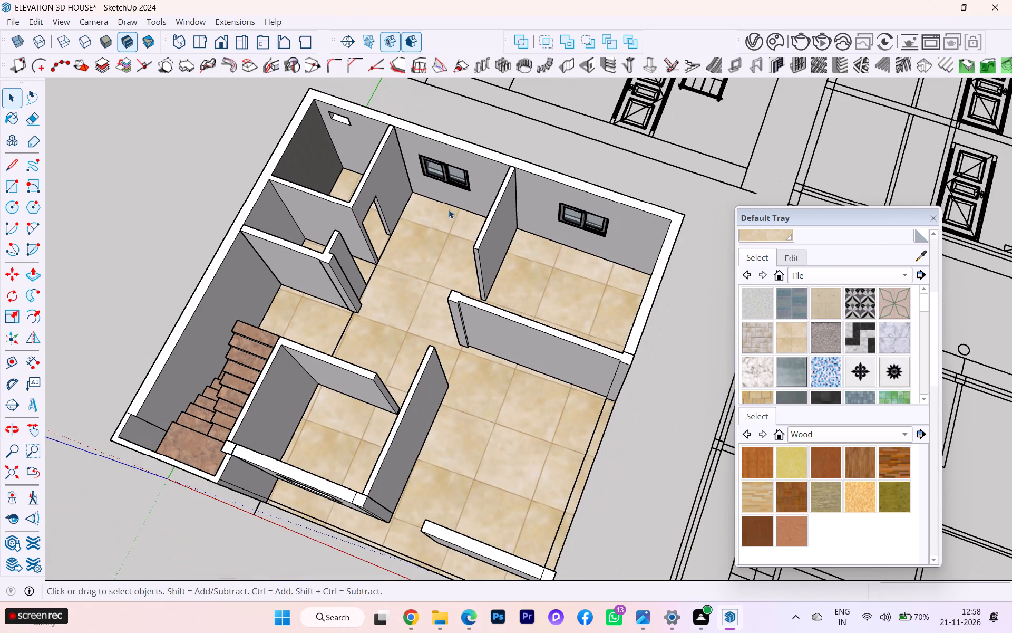
# Reopen the floor group and repaint its floor face with the grey-brown speckled granite tile from the Tile materials.
pyautogui.rightClick(392, 282)
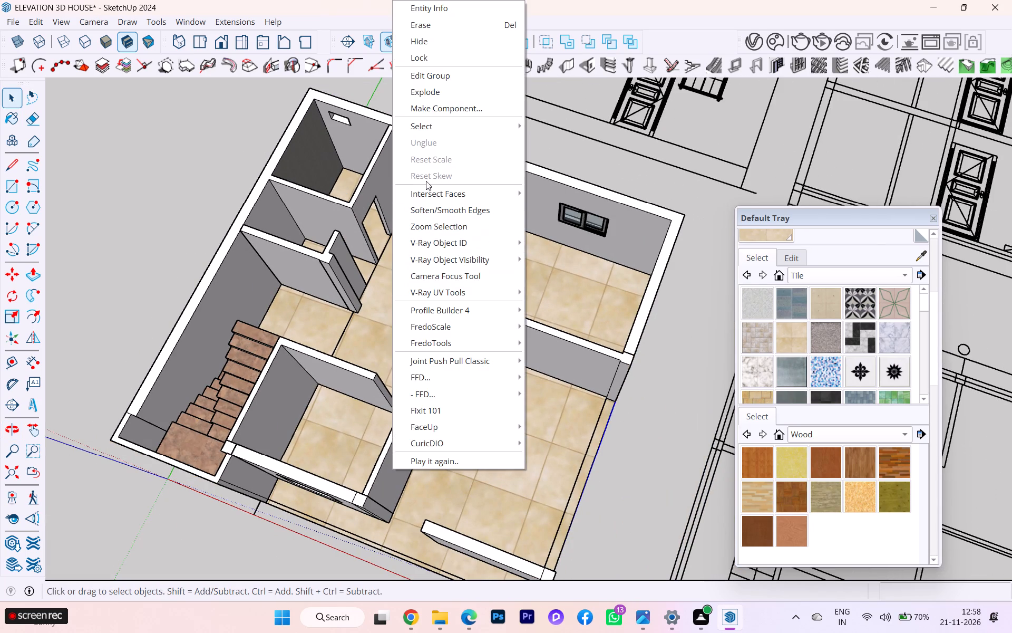
pyautogui.click(386, 303)
pyautogui.doubleClick(383, 304)
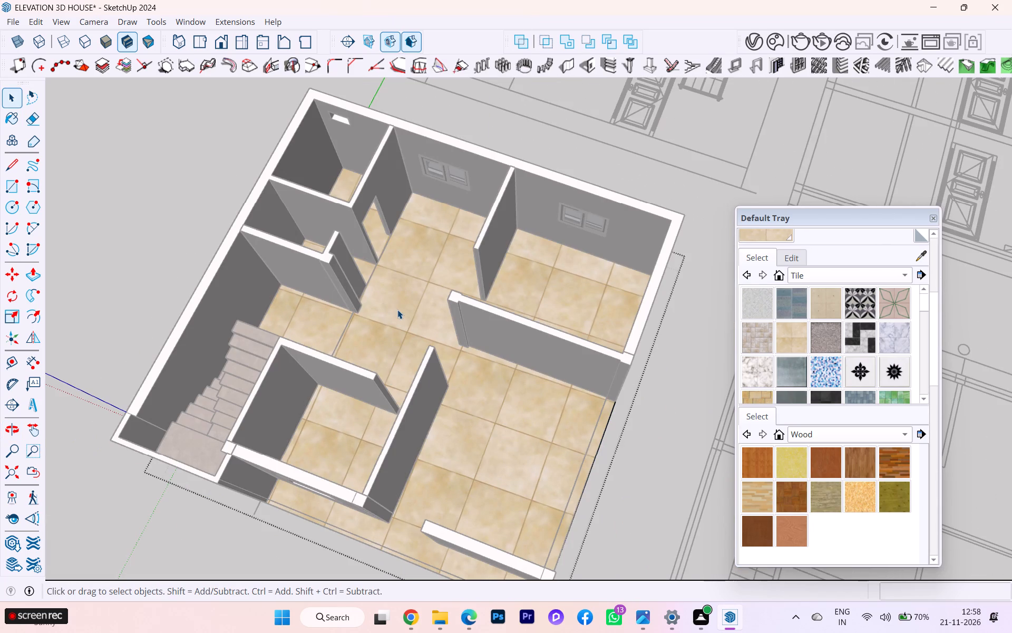
pyautogui.click(397, 310)
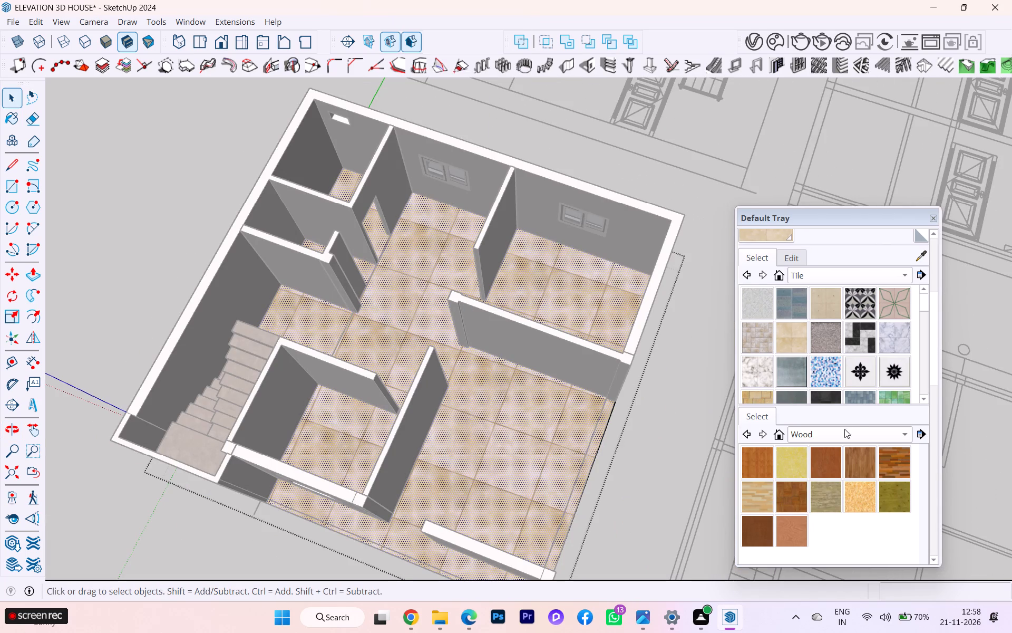
pyautogui.click(831, 337)
pyautogui.click(464, 352)
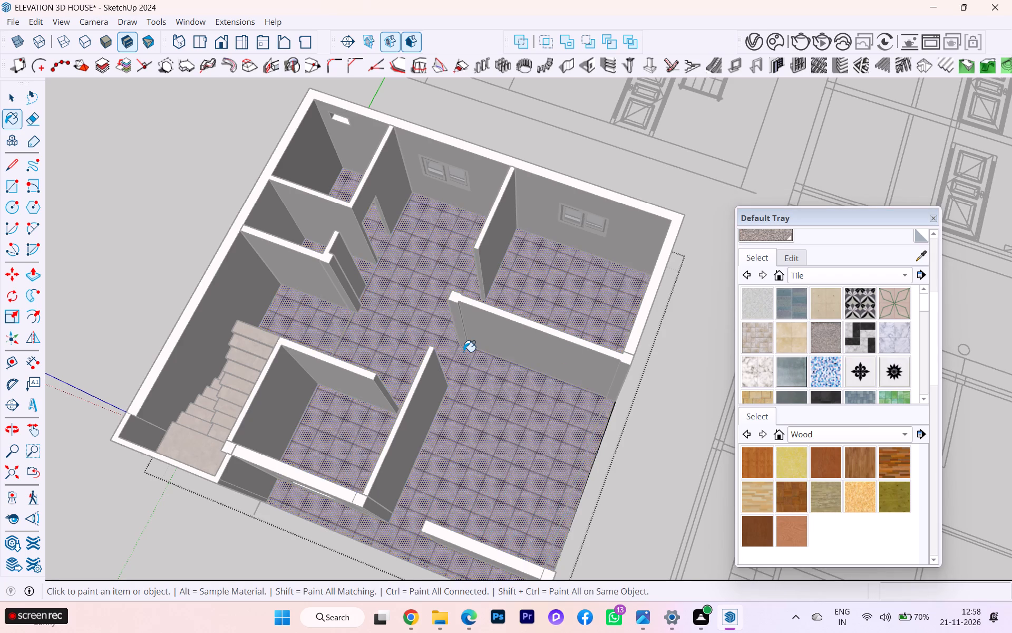
# Position the granite floor texture with its origin at the base corner of the wall beside the small rooms' doorway.
pyautogui.scroll(4, 464, 354)
pyautogui.scroll(-1, 459, 354)
pyautogui.scroll(3, 459, 354)
pyautogui.scroll(-1, 459, 353)
pyautogui.scroll(4, 459, 353)
pyautogui.scroll(-11, 559, 324)
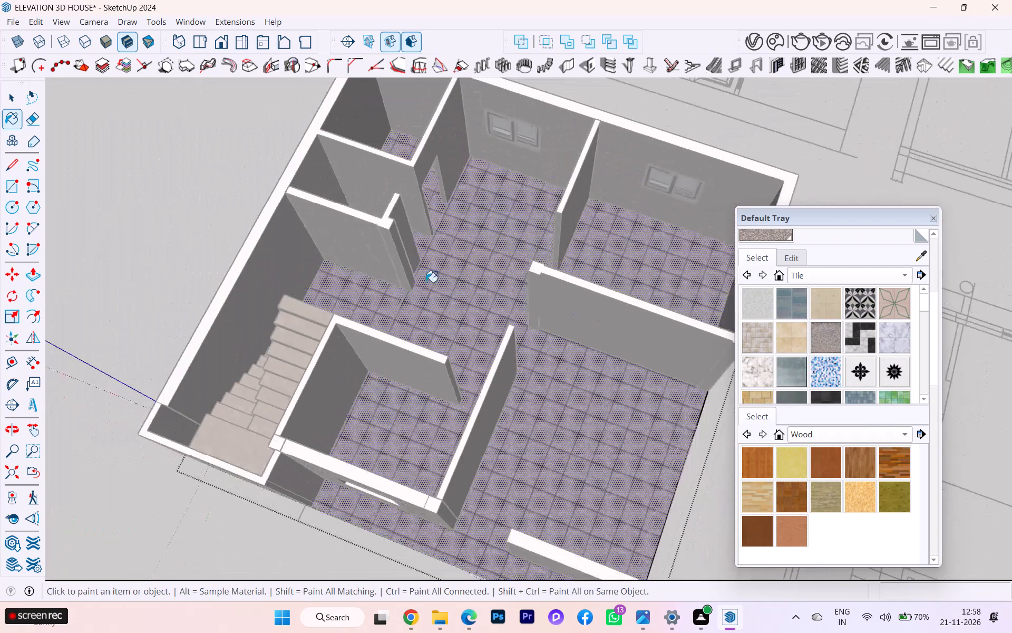
pyautogui.click(9, 97)
pyautogui.rightClick(465, 292)
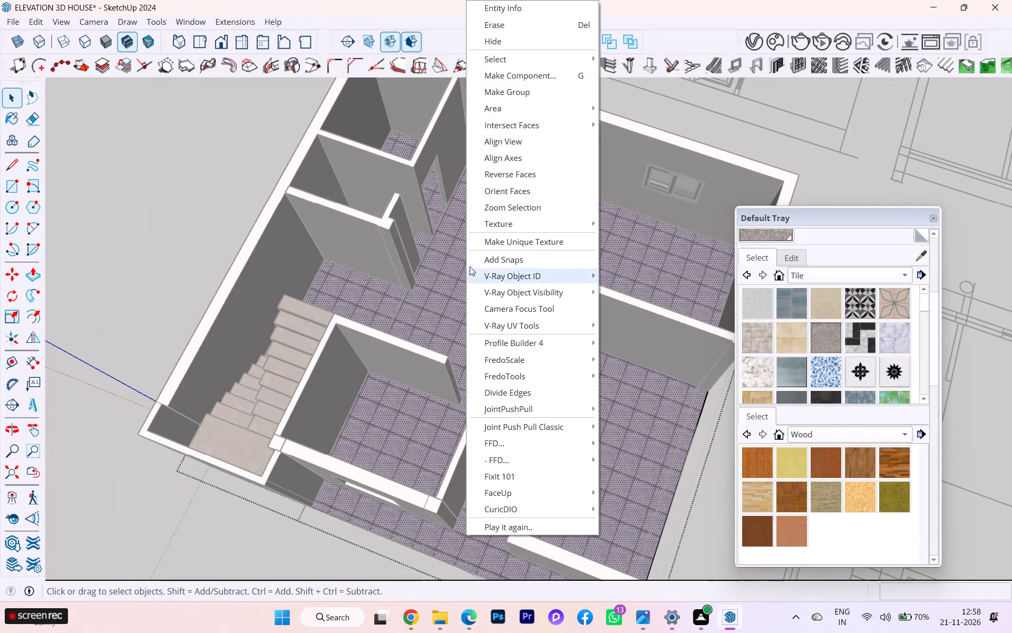
pyautogui.click(510, 220)
pyautogui.click(683, 225)
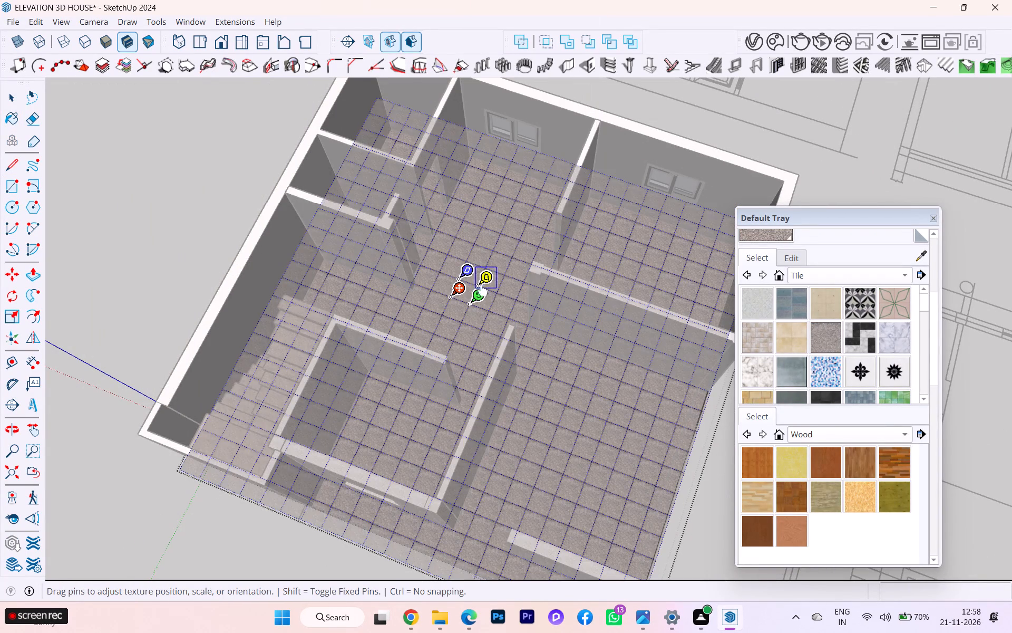
pyautogui.scroll(5, 479, 293)
pyautogui.scroll(-2, 447, 286)
pyautogui.scroll(4, 447, 286)
pyautogui.moveTo(442, 298); pyautogui.dragTo(406, 290)
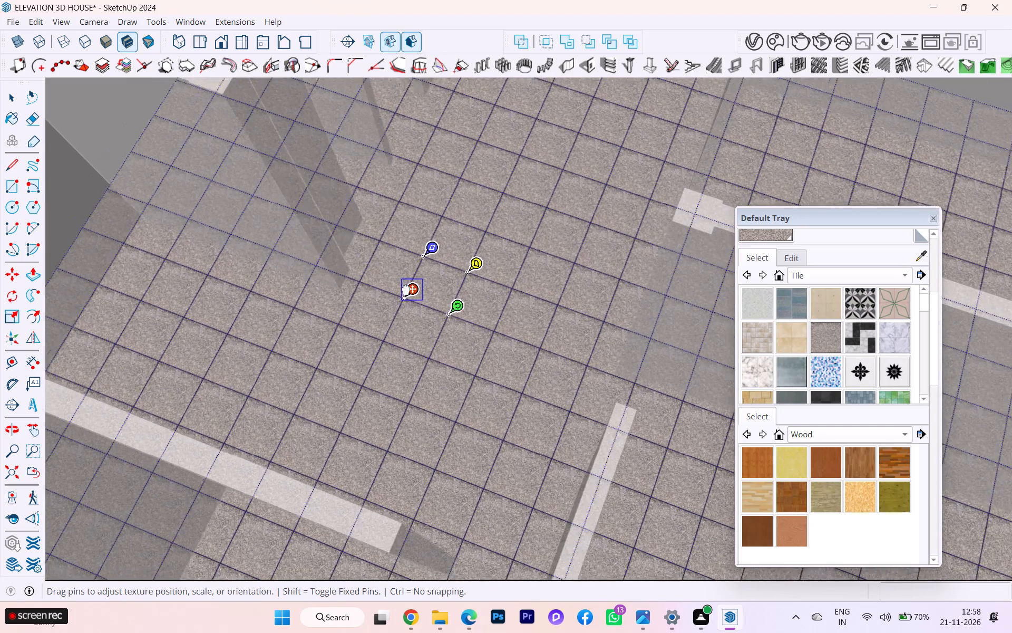
pyautogui.moveTo(406, 290); pyautogui.dragTo(366, 266)
# Enlarge the granite tiles about that origin and rotate their grid parallel to the house walls.
pyautogui.moveTo(404, 278); pyautogui.dragTo(566, 308)
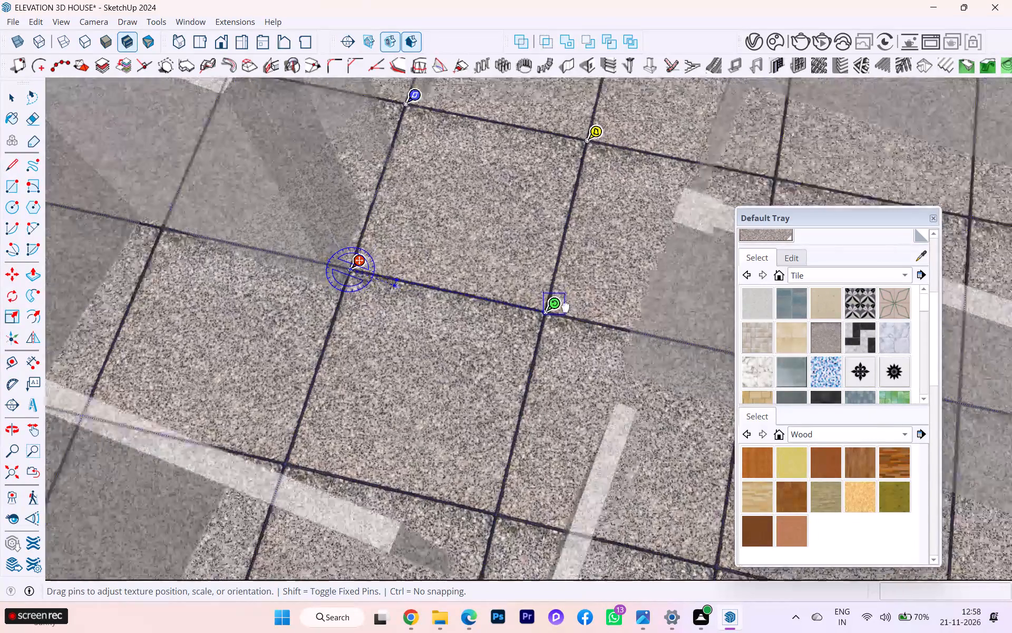
pyautogui.moveTo(566, 308); pyautogui.dragTo(559, 341)
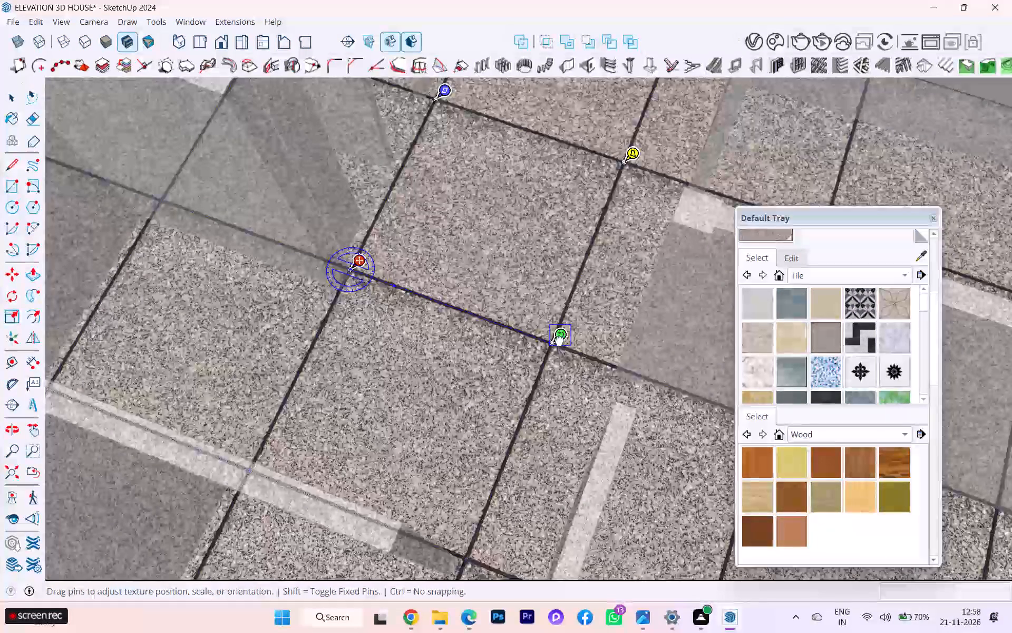
pyautogui.moveTo(559, 341); pyautogui.dragTo(559, 352)
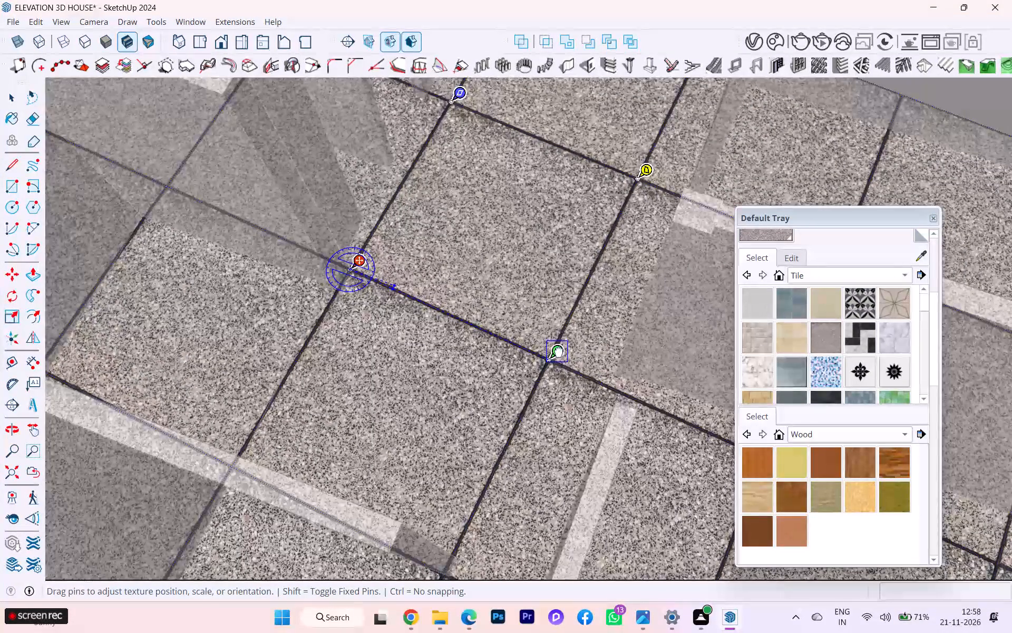
pyautogui.moveTo(559, 352); pyautogui.dragTo(559, 352)
pyautogui.scroll(-3, 541, 310)
pyautogui.scroll(2, 523, 290)
pyautogui.scroll(-3, 519, 284)
pyautogui.scroll(-5, 490, 228)
pyautogui.scroll(1, 489, 227)
pyautogui.scroll(-4, 469, 234)
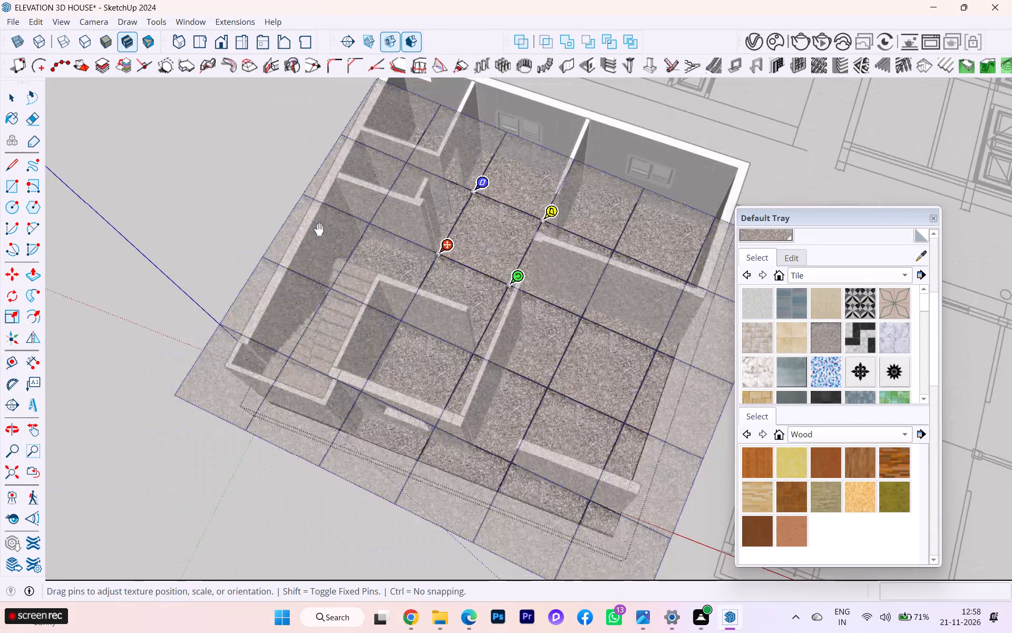
pyautogui.moveTo(518, 280); pyautogui.dragTo(517, 281)
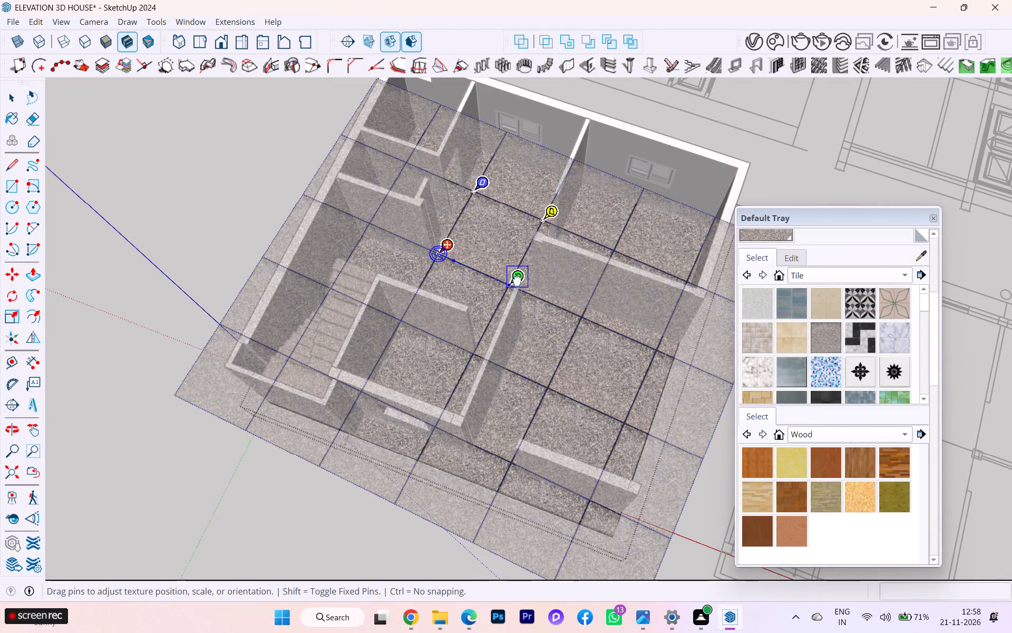
pyautogui.moveTo(517, 281); pyautogui.dragTo(518, 290)
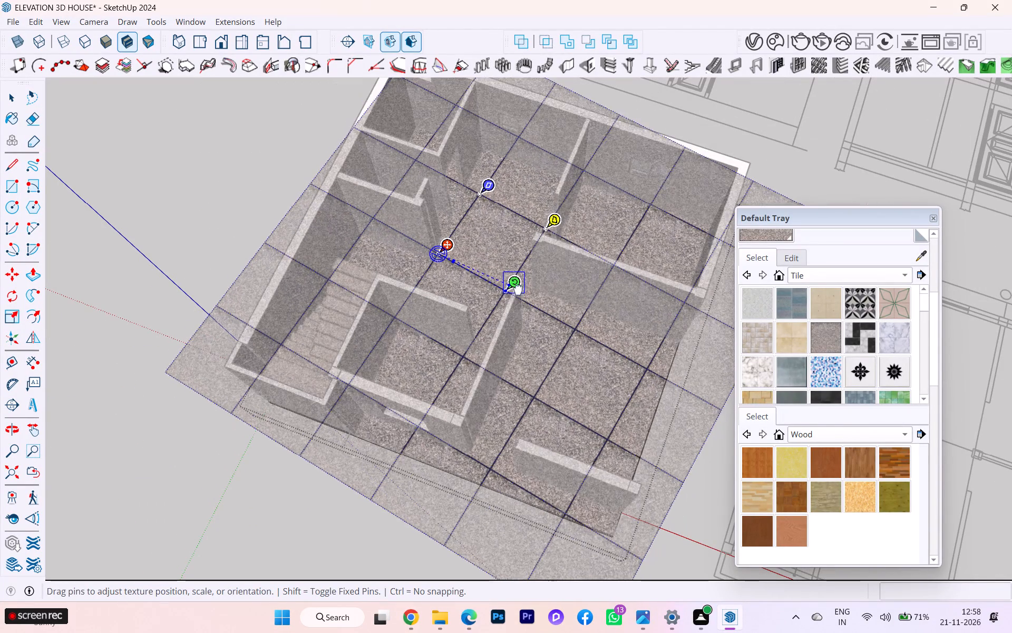
pyautogui.moveTo(518, 290); pyautogui.dragTo(540, 277)
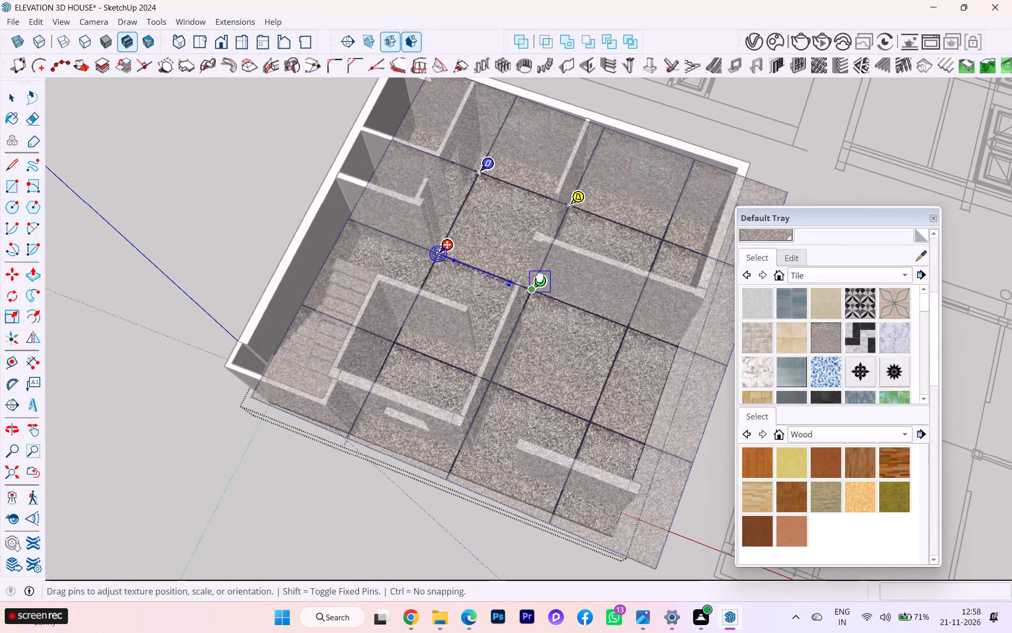
pyautogui.moveTo(540, 277); pyautogui.dragTo(539, 280)
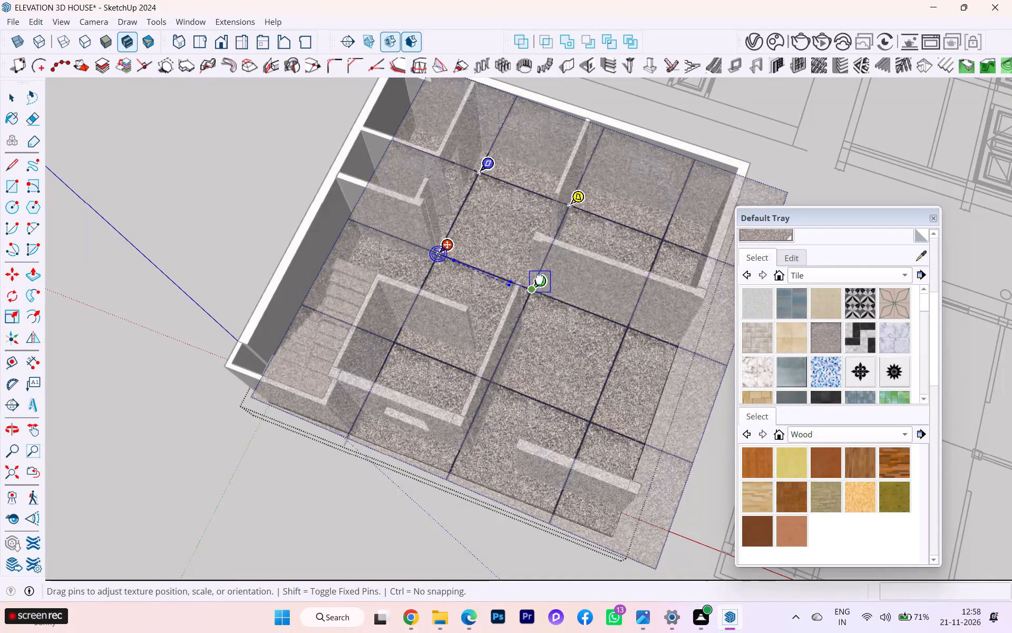
pyautogui.moveTo(539, 280); pyautogui.dragTo(544, 276)
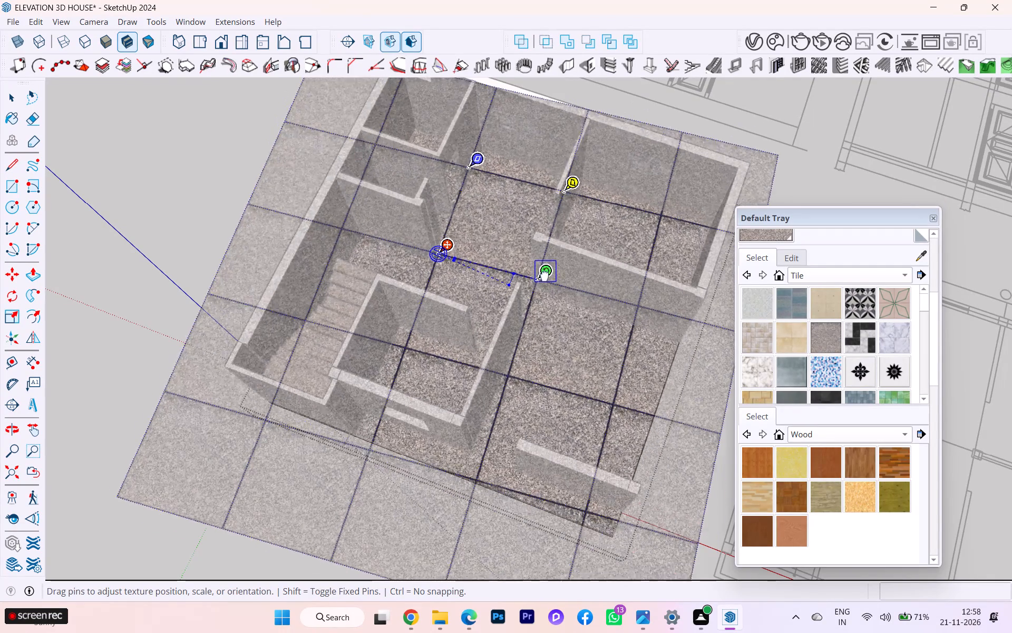
pyautogui.moveTo(544, 276); pyautogui.dragTo(540, 285)
pyautogui.moveTo(541, 283); pyautogui.dragTo(547, 270)
pyautogui.moveTo(547, 274); pyautogui.dragTo(544, 284)
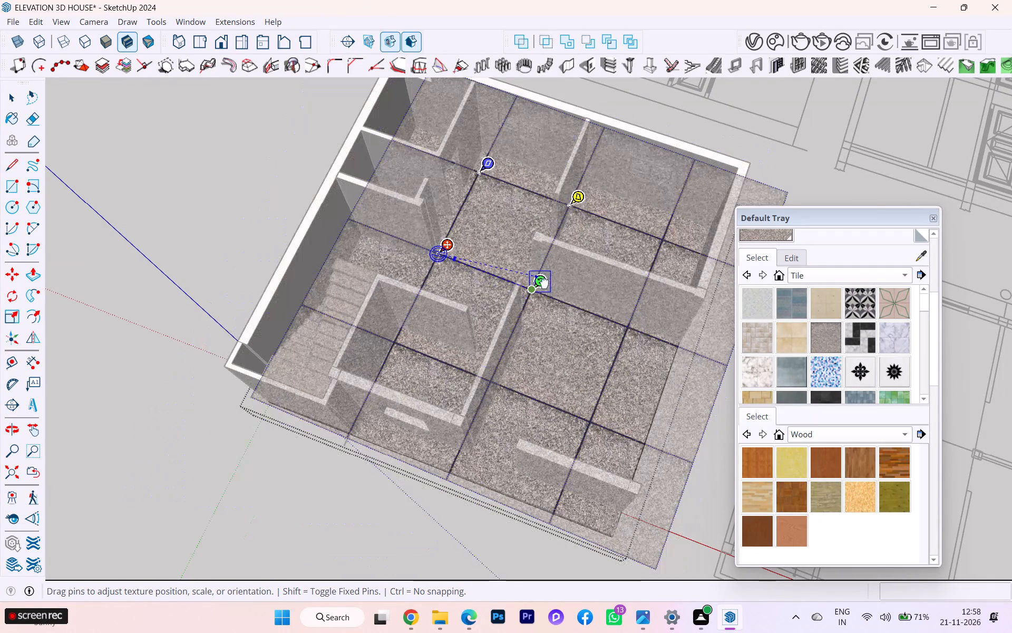
pyautogui.moveTo(544, 284); pyautogui.dragTo(541, 295)
pyautogui.moveTo(541, 295); pyautogui.dragTo(558, 285)
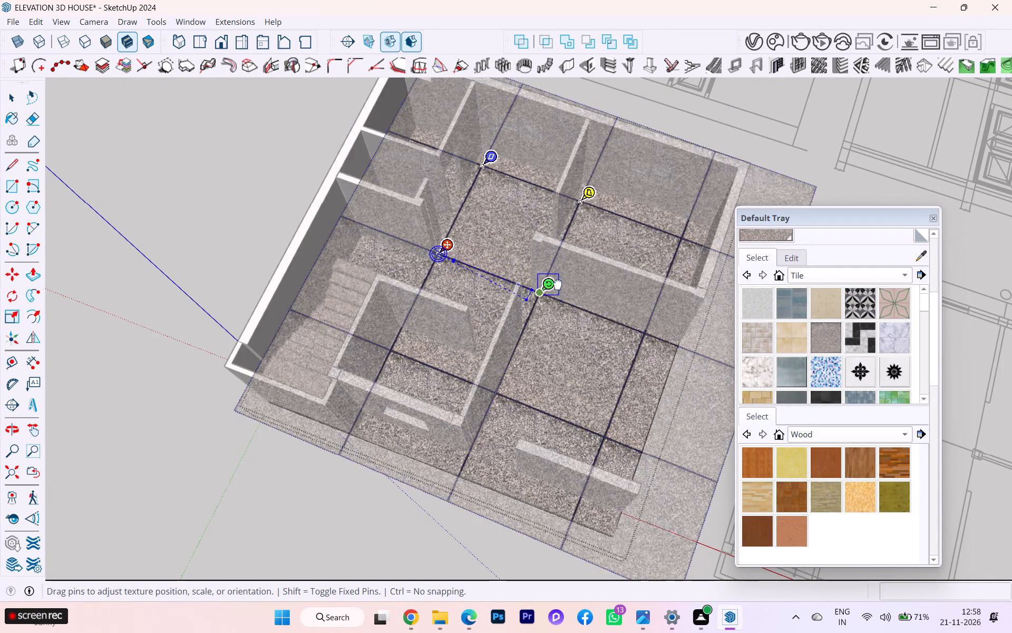
pyautogui.moveTo(558, 285); pyautogui.dragTo(544, 287)
pyautogui.click(544, 287)
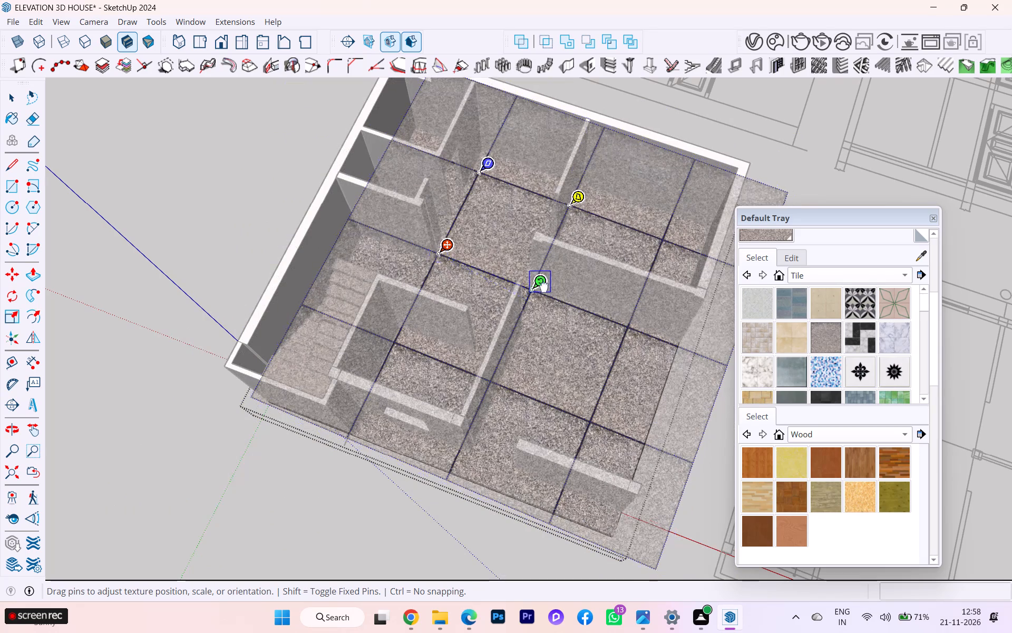
# Scale the granite tiles down slightly about the same origin, keeping the grid parallel to the walls, and finish positioning.
pyautogui.scroll(3, 542, 285)
pyautogui.scroll(-2, 542, 284)
pyautogui.scroll(2, 542, 284)
pyautogui.scroll(-4, 541, 280)
pyautogui.scroll(1, 540, 276)
pyautogui.scroll(-3, 540, 263)
pyautogui.scroll(2, 540, 263)
pyautogui.scroll(-2, 539, 266)
pyautogui.moveTo(548, 268); pyautogui.dragTo(627, 266, button='middle')
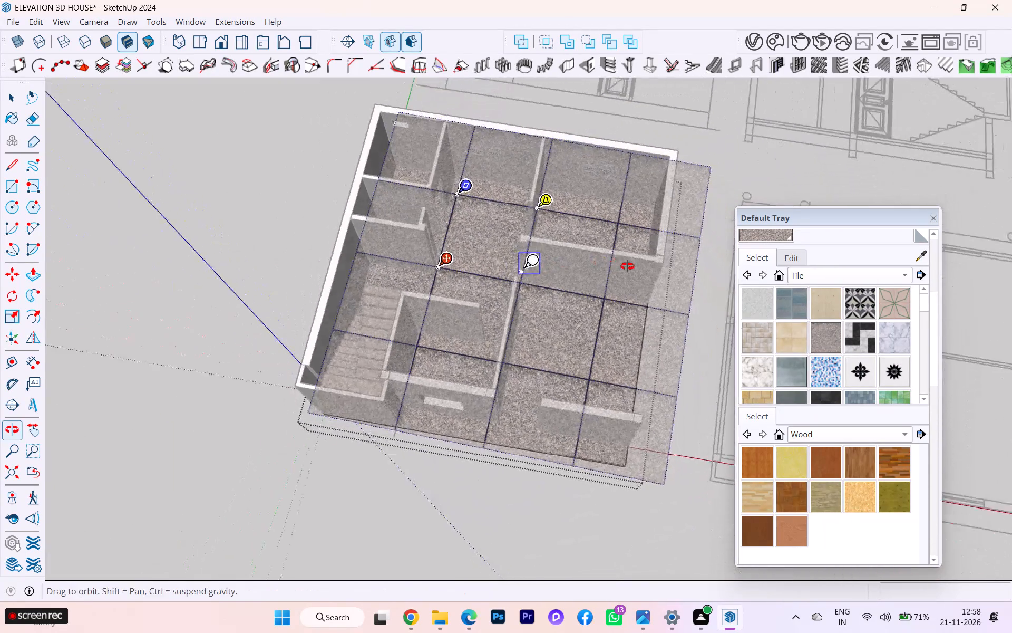
pyautogui.moveTo(627, 266); pyautogui.dragTo(635, 265, button='middle')
pyautogui.scroll(6, 529, 270)
pyautogui.scroll(-1, 522, 281)
pyautogui.scroll(2, 522, 281)
pyautogui.click(511, 289)
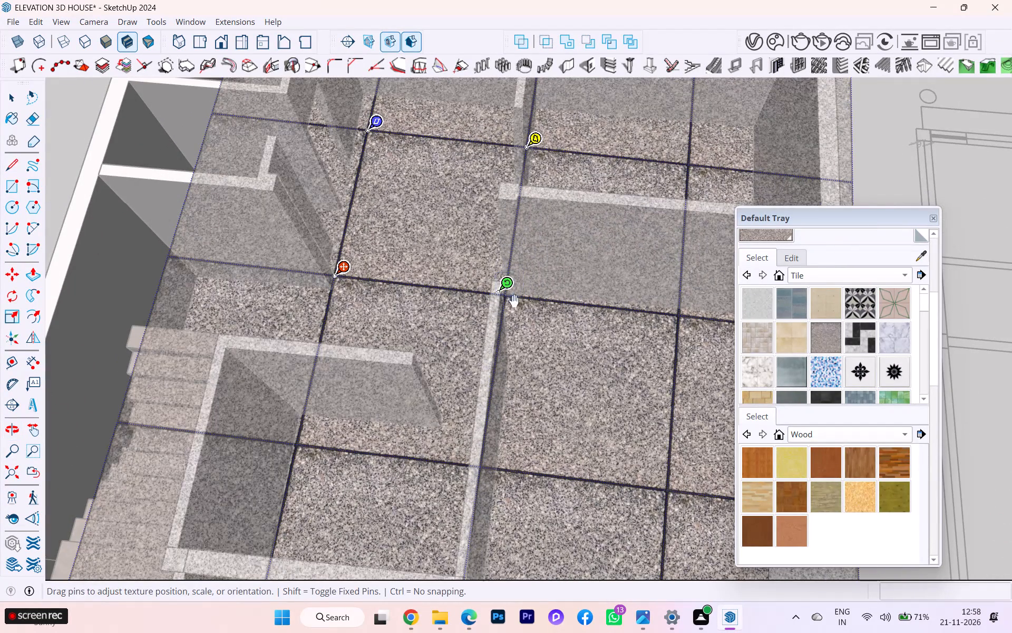
pyautogui.moveTo(507, 290); pyautogui.dragTo(486, 293)
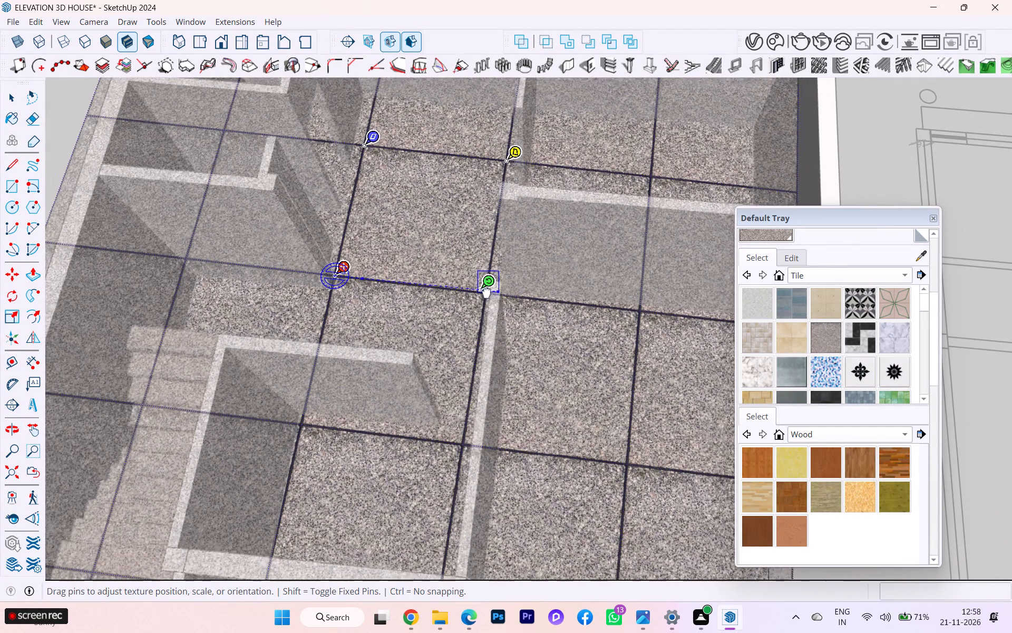
pyautogui.moveTo(486, 293); pyautogui.dragTo(472, 291)
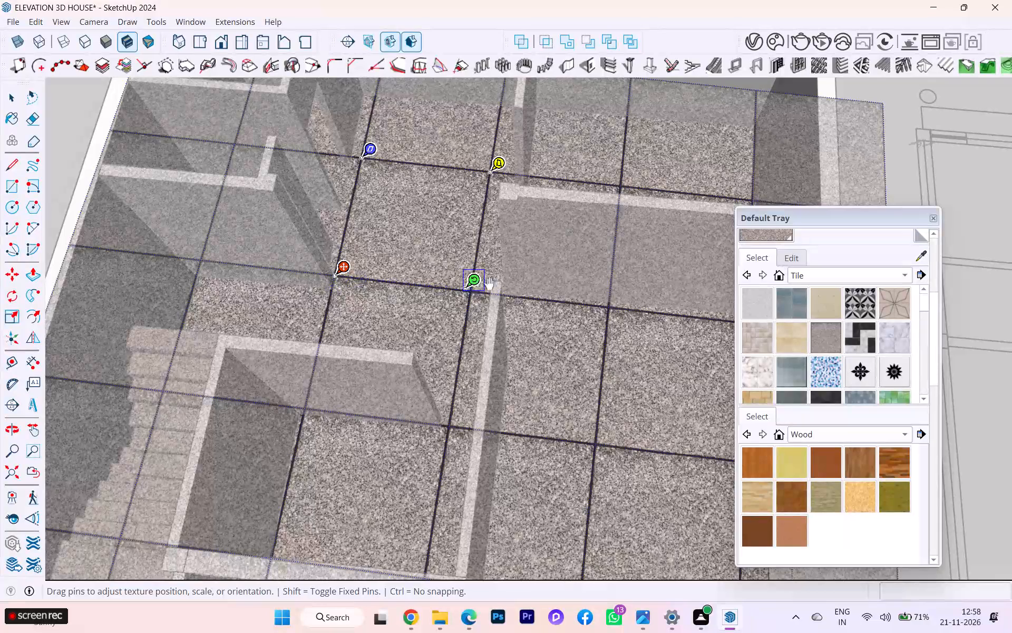
pyautogui.scroll(-2, 504, 277)
pyautogui.scroll(3, 505, 276)
pyautogui.scroll(-2, 505, 276)
pyautogui.click(11, 99)
pyautogui.click(85, 109)
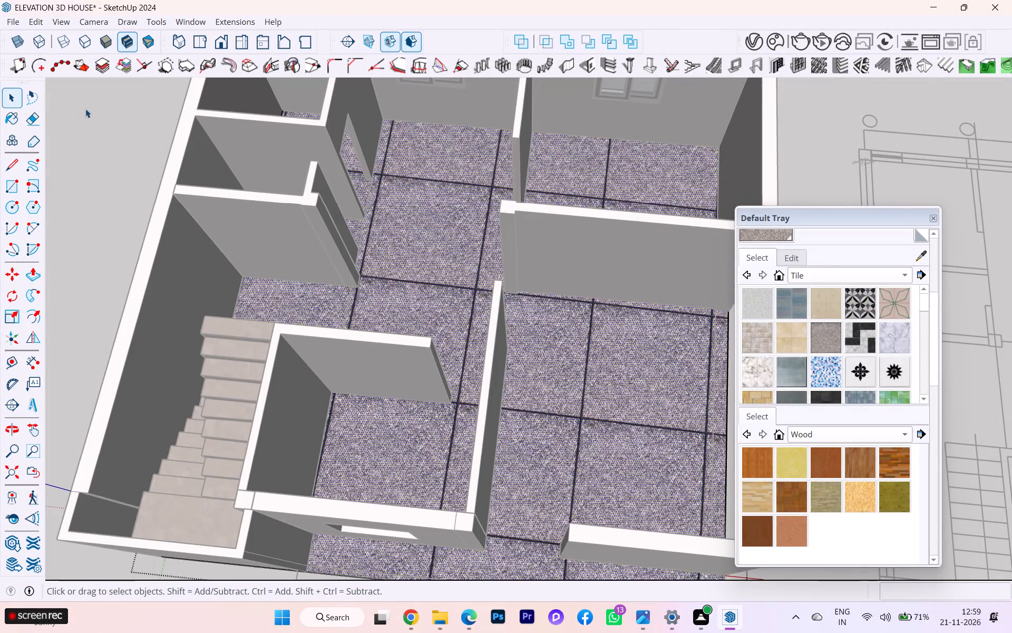
# Examine the rescaled granite tile floor across the rooms from above.
pyautogui.scroll(-2, 166, 135)
pyautogui.scroll(3, 169, 139)
pyautogui.scroll(-2, 170, 142)
pyautogui.scroll(4, 367, 242)
pyautogui.scroll(-1, 419, 254)
pyautogui.scroll(2, 424, 254)
pyautogui.scroll(-2, 440, 231)
pyautogui.moveTo(440, 224); pyautogui.dragTo(488, 167, button='middle')
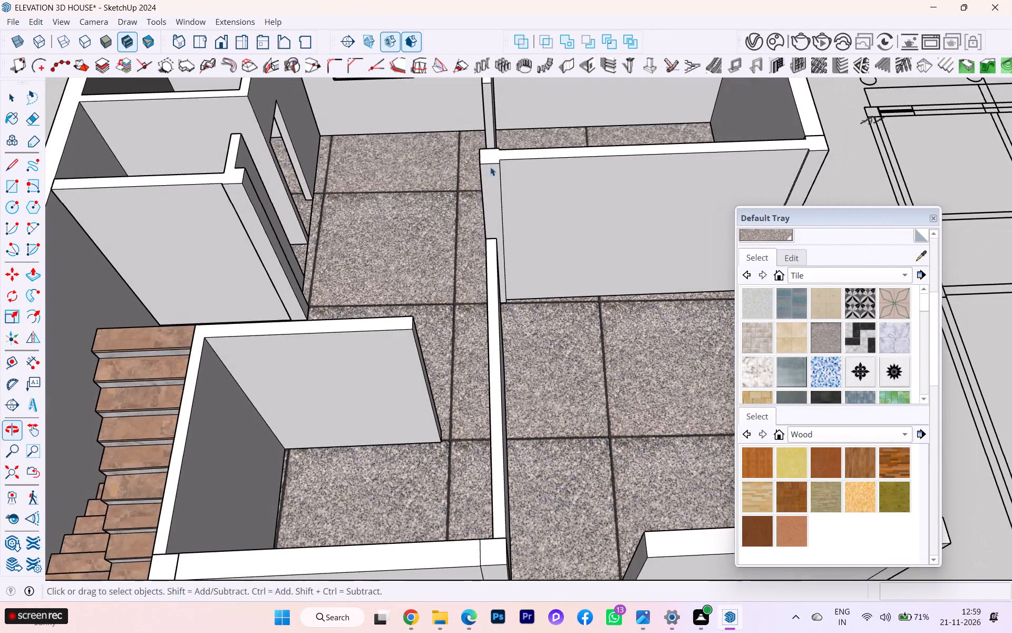
pyautogui.scroll(-3, 408, 181)
# Reopen the floor group and repaint its floor face with the plain beige square tile from the Tile materials.
pyautogui.click(391, 202)
pyautogui.rightClick(391, 202)
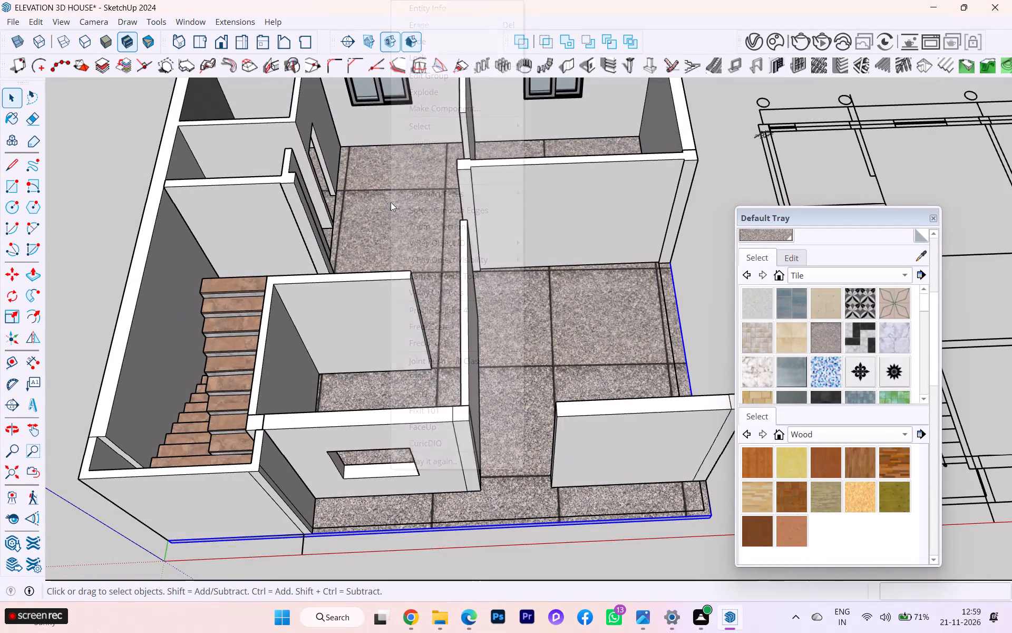
pyautogui.doubleClick(367, 206)
pyautogui.click(368, 207)
pyautogui.doubleClick(382, 224)
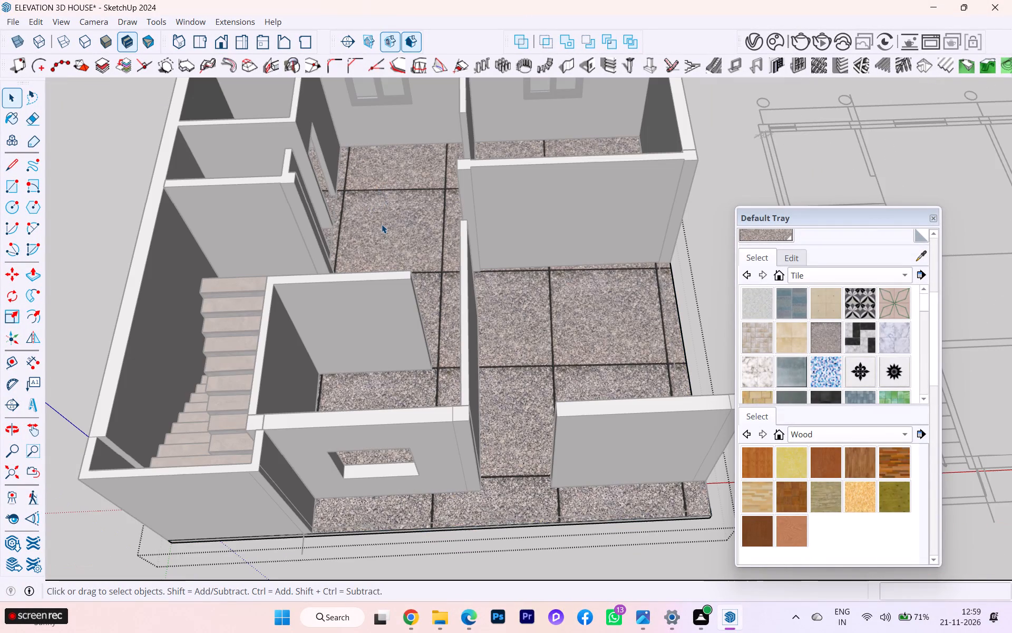
pyautogui.click(383, 227)
pyautogui.rightClick(383, 227)
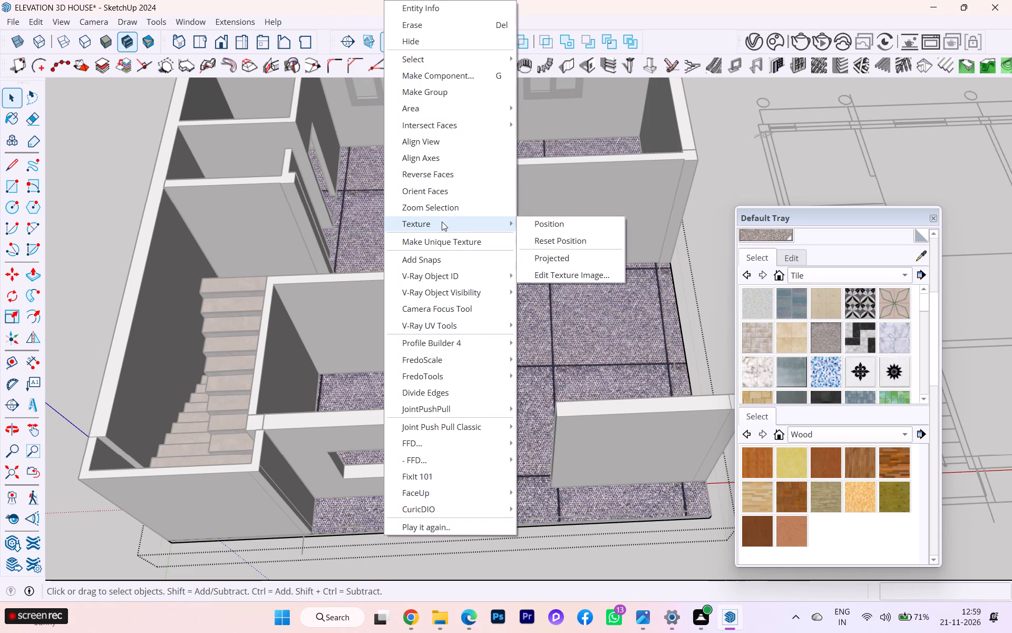
pyautogui.click(595, 310)
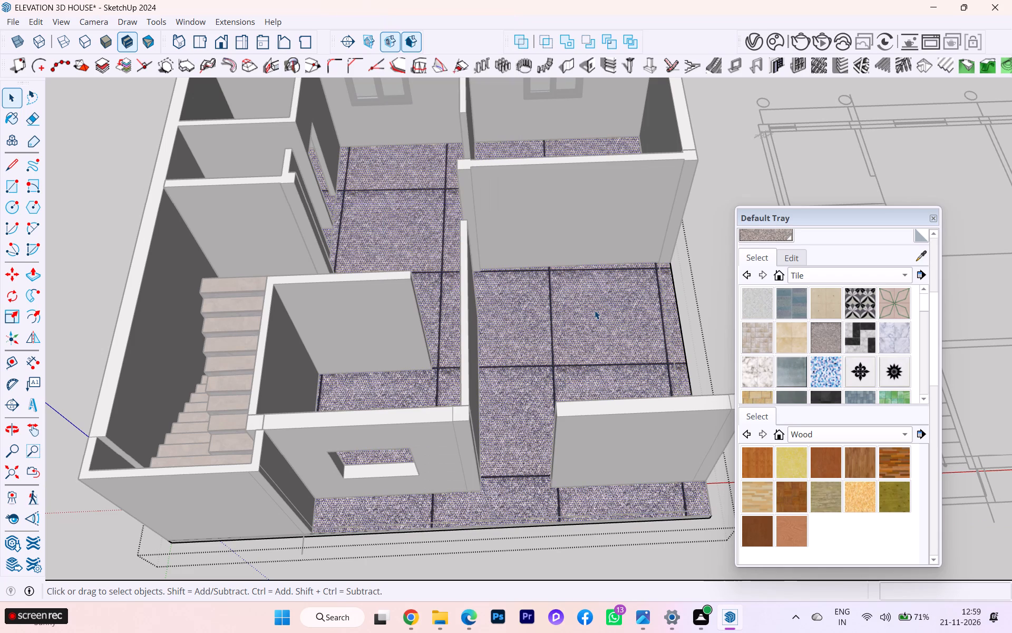
pyautogui.rightClick(407, 242)
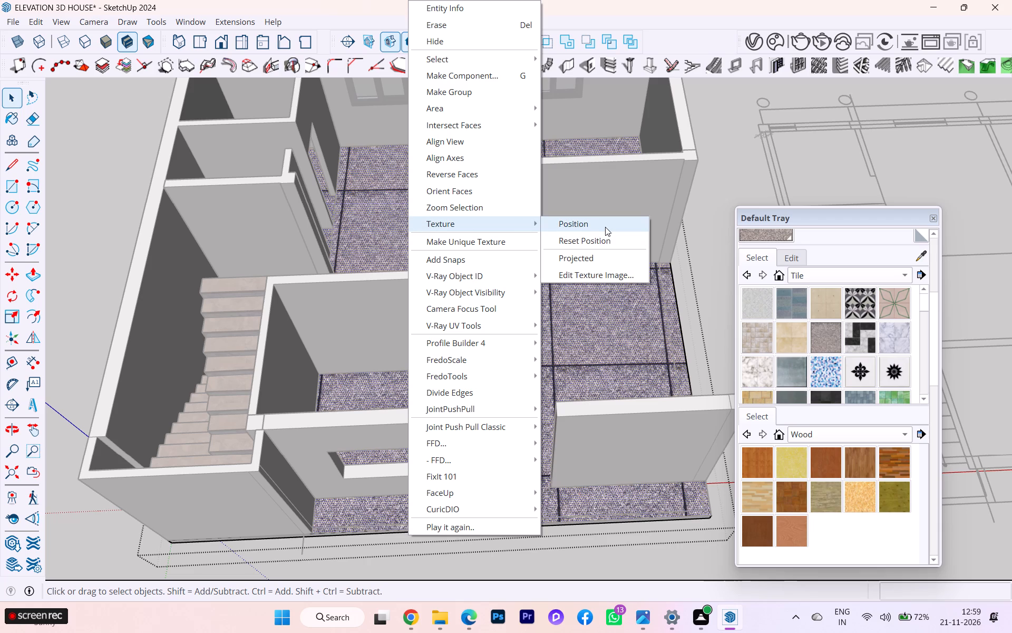
pyautogui.click(827, 306)
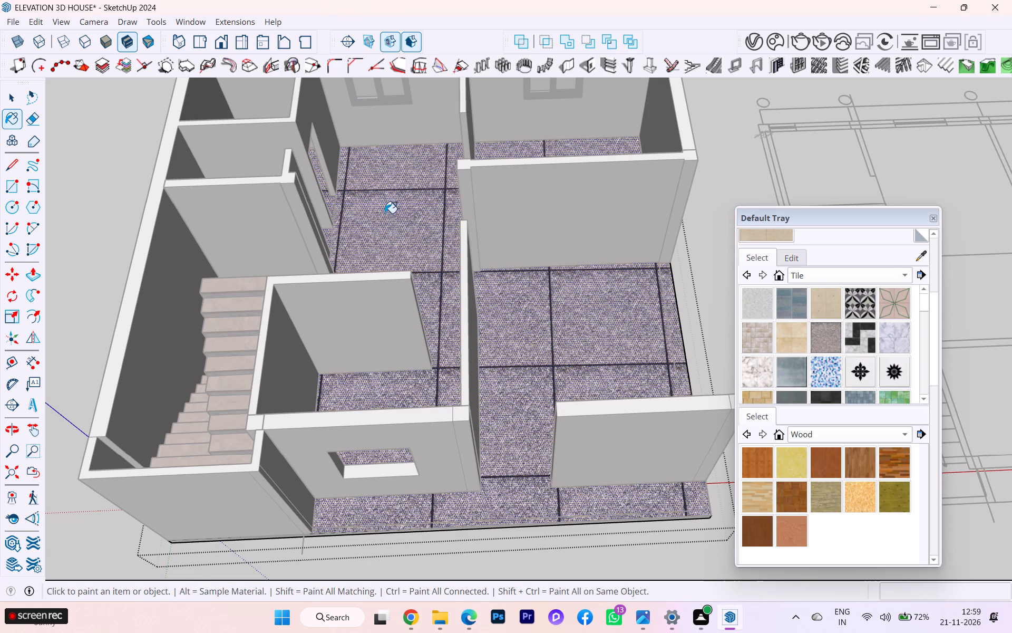
pyautogui.click(385, 213)
pyautogui.click(2, 99)
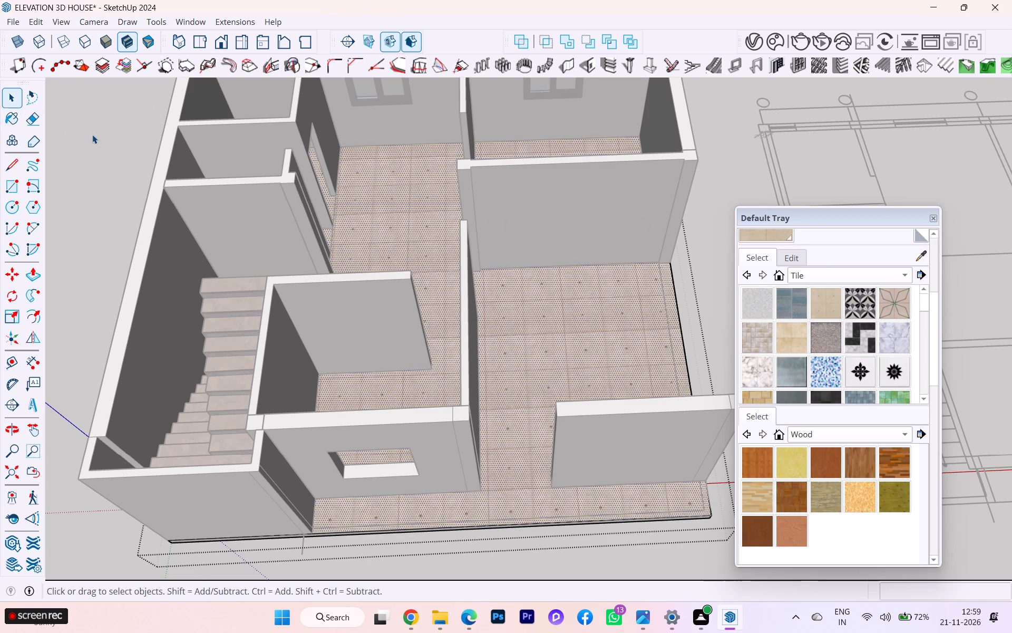
pyautogui.click(92, 135)
# Examine the beige tile floor through the rooms, around the staircase and along the open outer side of the house.
pyautogui.scroll(5, 308, 171)
pyautogui.scroll(-4, 445, 190)
pyautogui.moveTo(440, 194); pyautogui.dragTo(425, 224, button='middle')
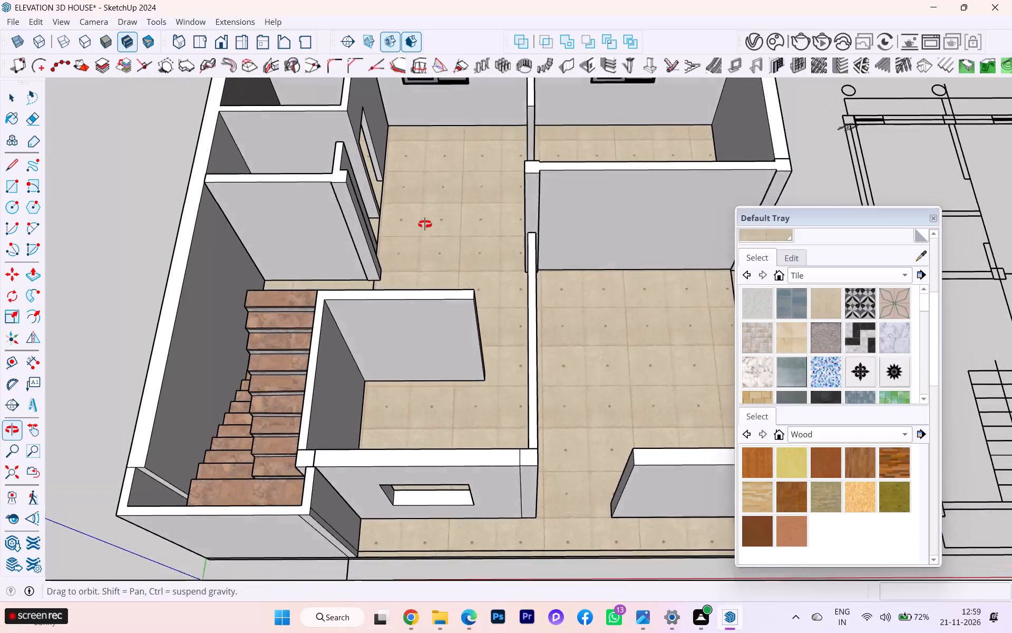
pyautogui.moveTo(425, 224); pyautogui.dragTo(420, 243, button='middle')
pyautogui.scroll(-1, 434, 213)
pyautogui.scroll(7, 434, 213)
pyautogui.scroll(-5, 439, 207)
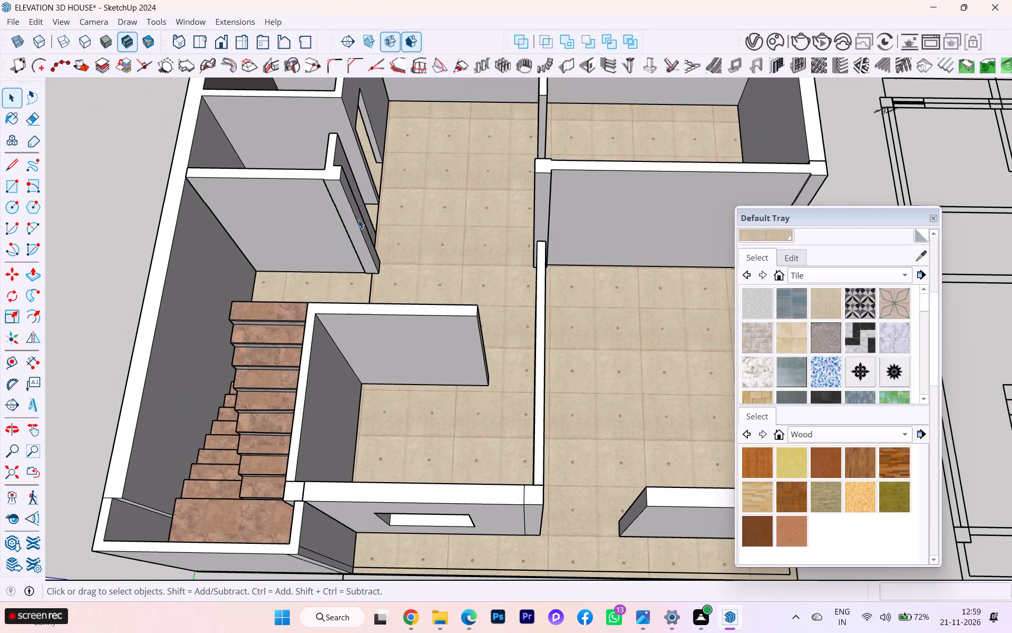
pyautogui.scroll(4, 424, 176)
pyautogui.scroll(-5, 439, 166)
pyautogui.moveTo(449, 179); pyautogui.dragTo(384, 109, button='middle')
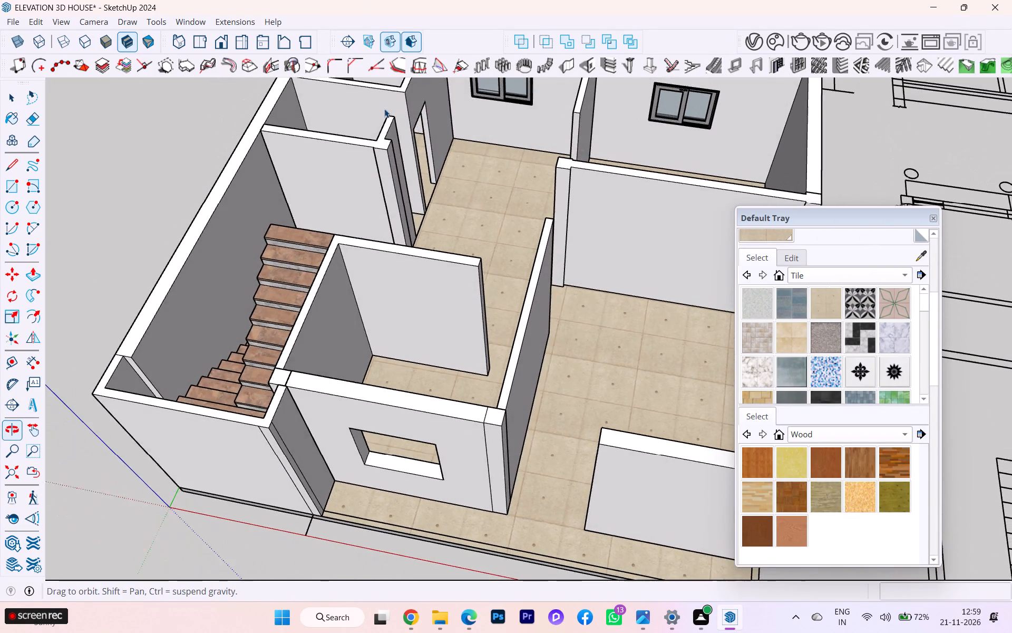
pyautogui.moveTo(384, 109); pyautogui.dragTo(386, 108, button='middle')
pyautogui.scroll(4, 507, 145)
pyautogui.scroll(-5, 465, 183)
pyautogui.moveTo(407, 136); pyautogui.dragTo(392, 107, button='middle')
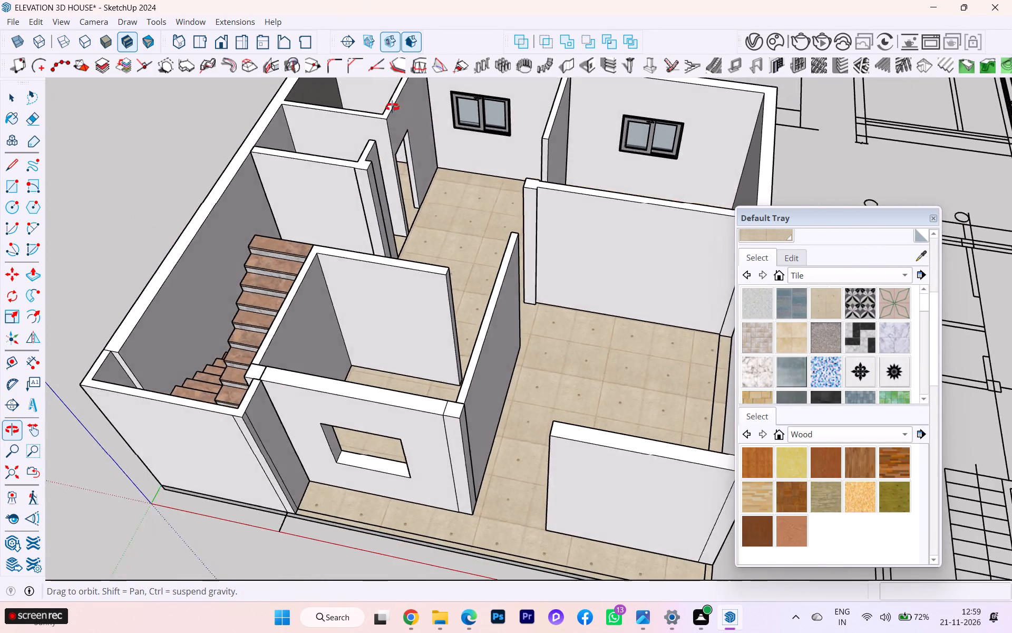
pyautogui.moveTo(392, 107); pyautogui.dragTo(304, 70, button='middle')
pyautogui.scroll(4, 466, 130)
pyautogui.scroll(-4, 446, 136)
pyautogui.scroll(-6, 383, 142)
pyautogui.scroll(-2, 399, 234)
pyautogui.scroll(6, 424, 224)
pyautogui.scroll(-1, 504, 263)
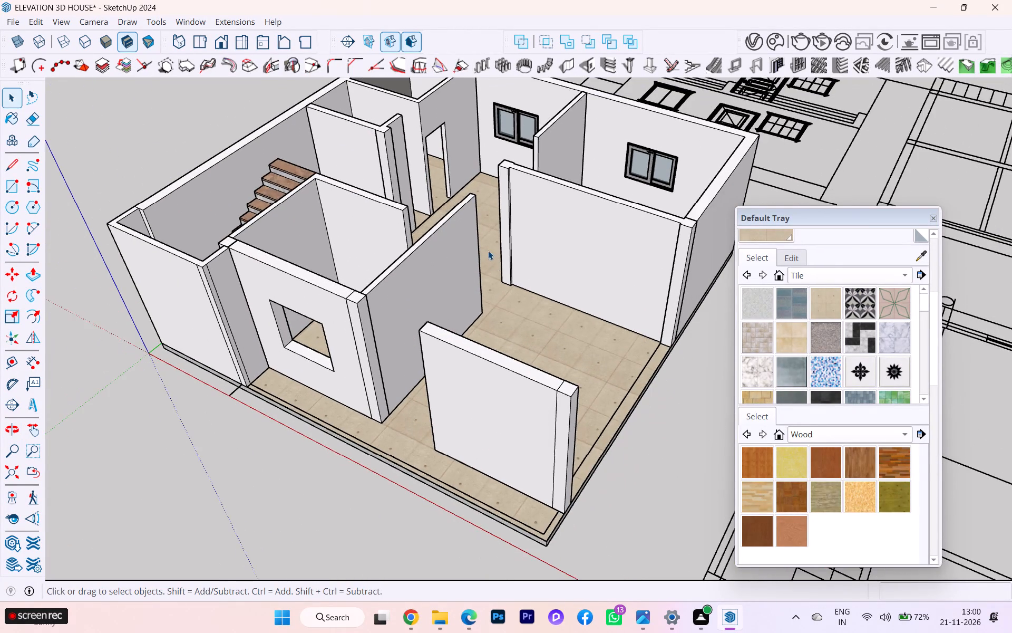
pyautogui.moveTo(488, 251); pyautogui.dragTo(617, 251, button='middle')
pyautogui.scroll(-4, 340, 205)
pyautogui.scroll(4, 570, 244)
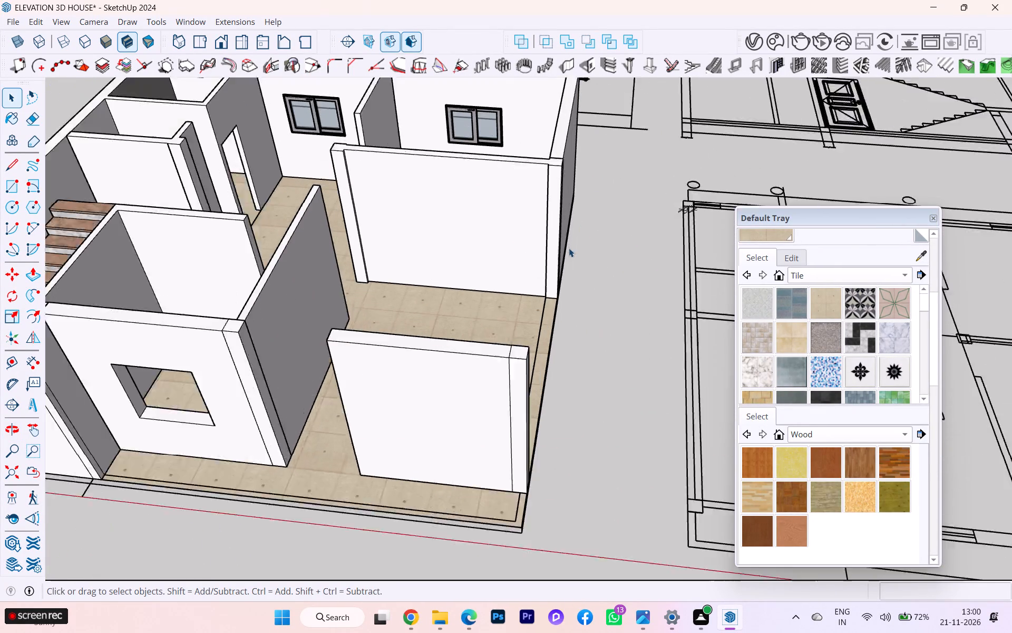
pyautogui.scroll(2, 569, 248)
# Push/Pull the narrow end face of the front corner wall about 14' 2 3/4" along the open side to meet the next wall.
pyautogui.moveTo(483, 237); pyautogui.dragTo(0, 224, button='middle')
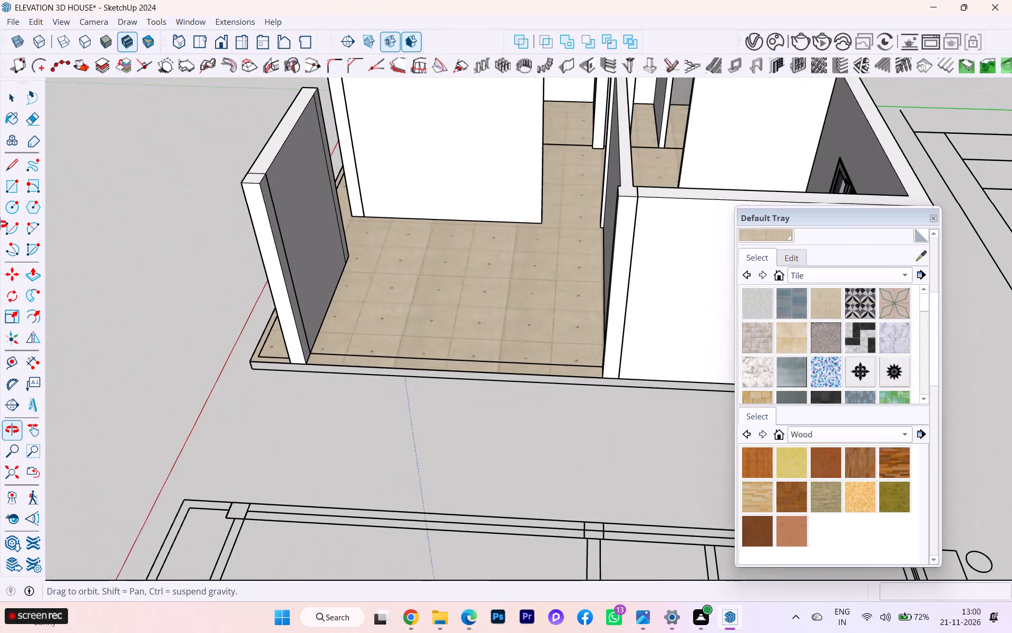
pyautogui.moveTo(0, 224); pyautogui.dragTo(0, 217, button='middle')
pyautogui.scroll(-2, 308, 213)
pyautogui.scroll(6, 320, 305)
pyautogui.doubleClick(306, 343)
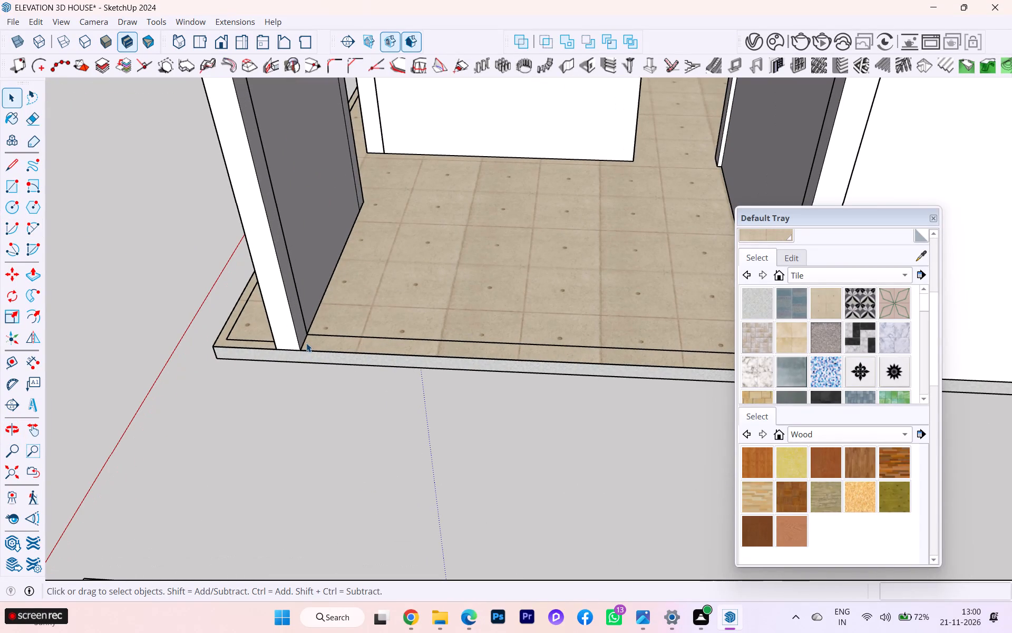
pyautogui.click(349, 353)
pyautogui.click(302, 310)
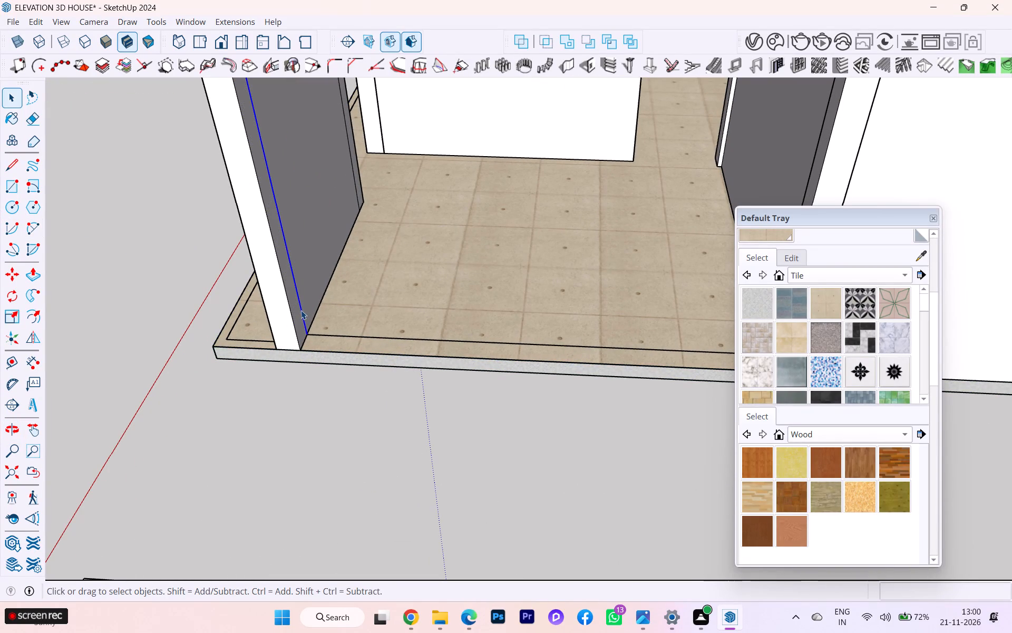
pyautogui.click(302, 315)
pyautogui.click(300, 319)
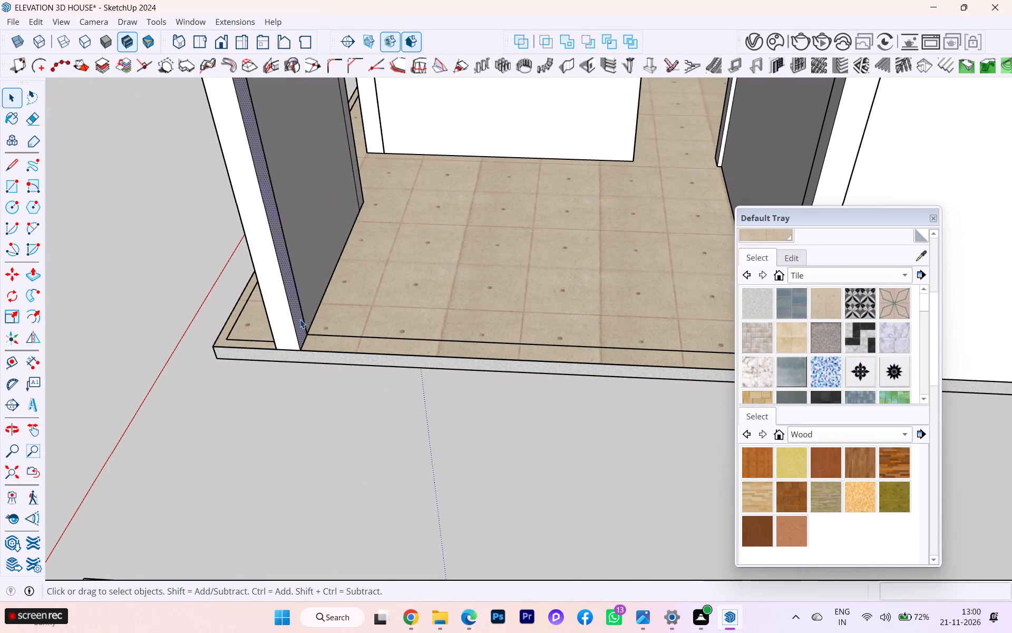
pyautogui.press('p')
pyautogui.press('Return')
pyautogui.click(292, 321)
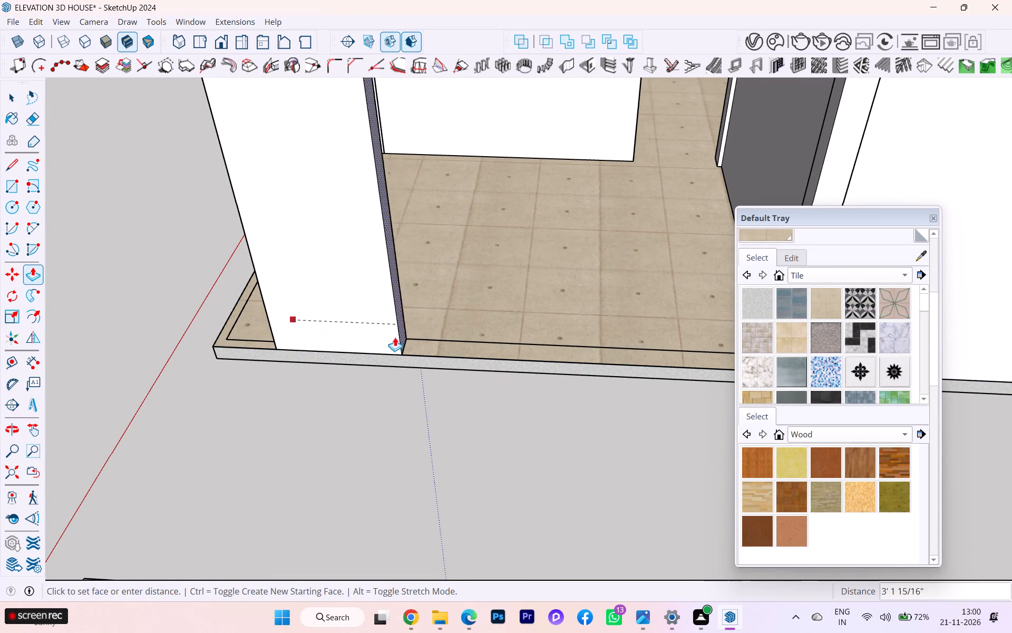
pyautogui.scroll(-7, 393, 336)
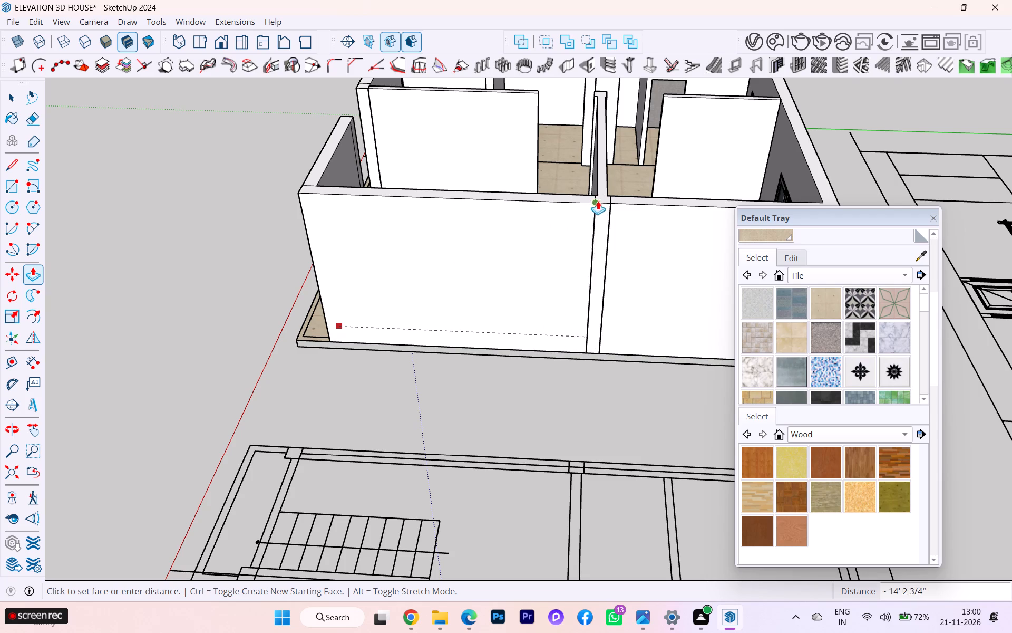
pyautogui.click(595, 196)
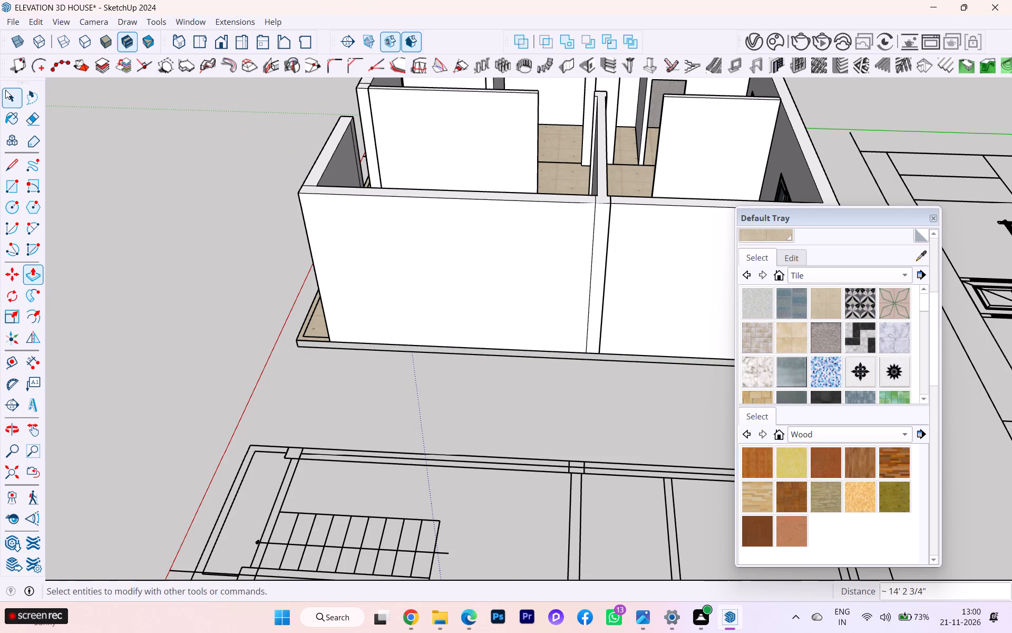
pyautogui.click(5, 90)
pyautogui.click(224, 168)
# Delete the short seam edge across the wall top at the front corner where the extended side wall begins.
pyautogui.scroll(-3, 198, 183)
pyautogui.moveTo(333, 188); pyautogui.dragTo(600, 191, button='middle')
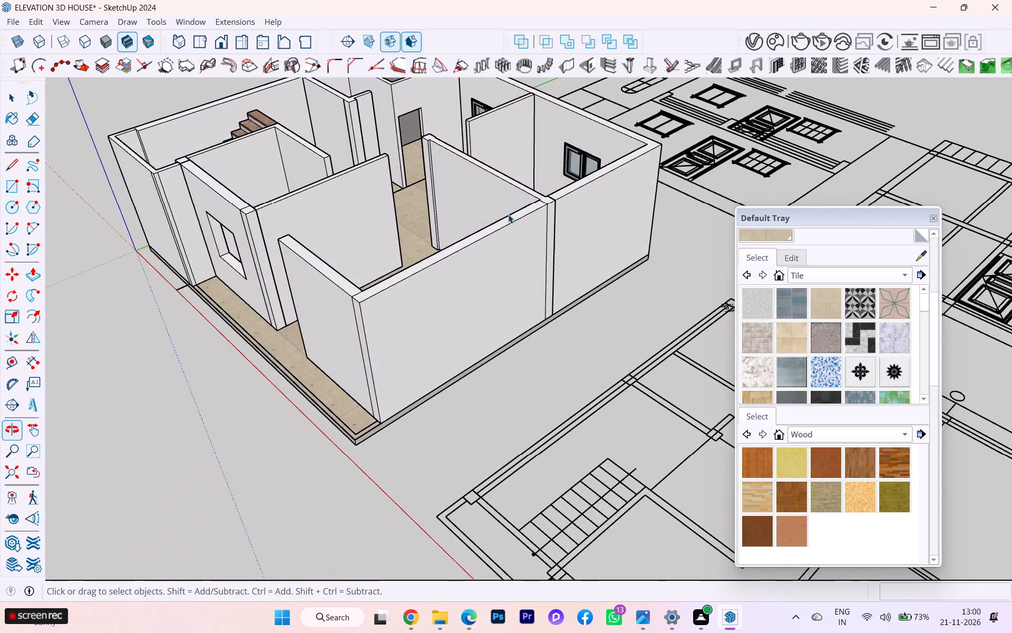
pyautogui.scroll(-2, 375, 209)
pyautogui.moveTo(370, 212); pyautogui.dragTo(550, 258, button='middle')
pyautogui.scroll(4, 421, 420)
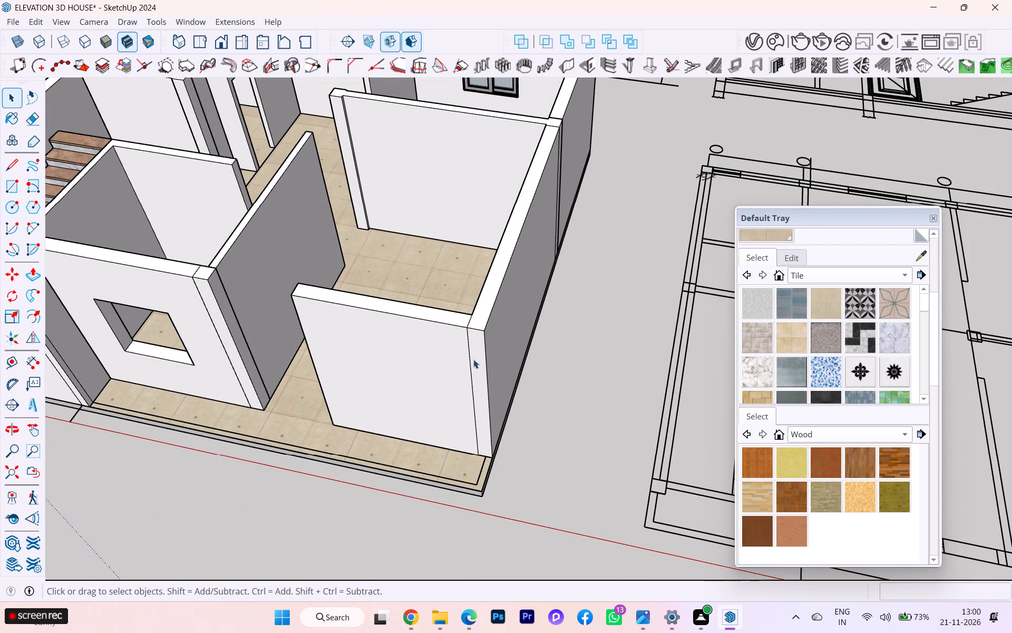
pyautogui.click(473, 359)
pyautogui.click(471, 366)
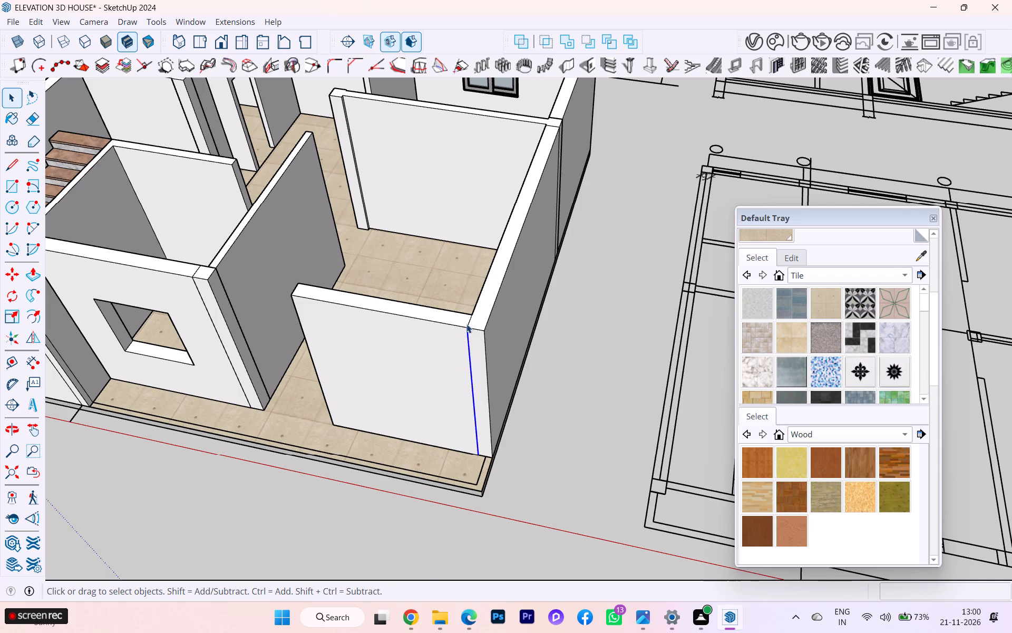
pyautogui.scroll(6, 466, 325)
pyautogui.click(475, 322)
pyautogui.click(468, 324)
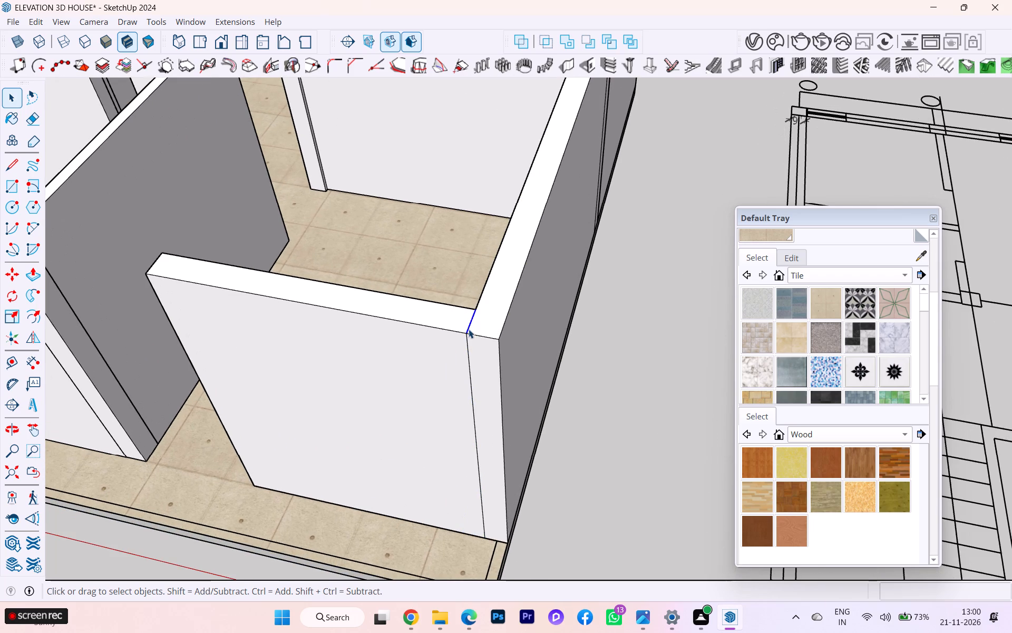
pyautogui.press('Delete')
pyautogui.scroll(-4, 520, 380)
pyautogui.scroll(-2, 589, 363)
pyautogui.scroll(1, 596, 361)
pyautogui.click(630, 350)
# Examine the whole house from above, checking the closed side wall and the tiled rooms against the floor plan.
pyautogui.scroll(-11, 256, 198)
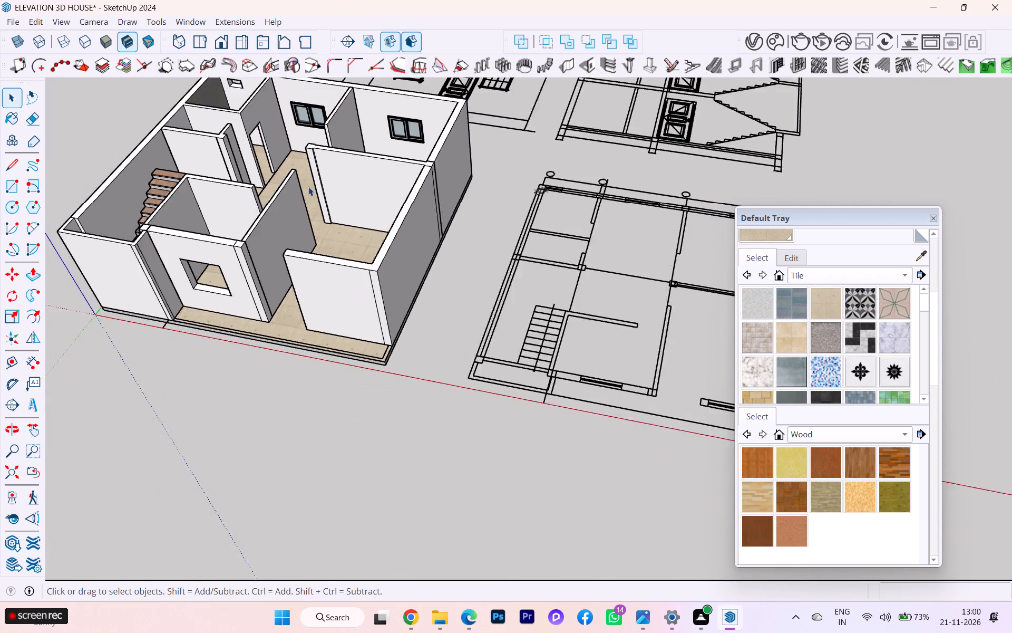
pyautogui.scroll(-2, 529, 156)
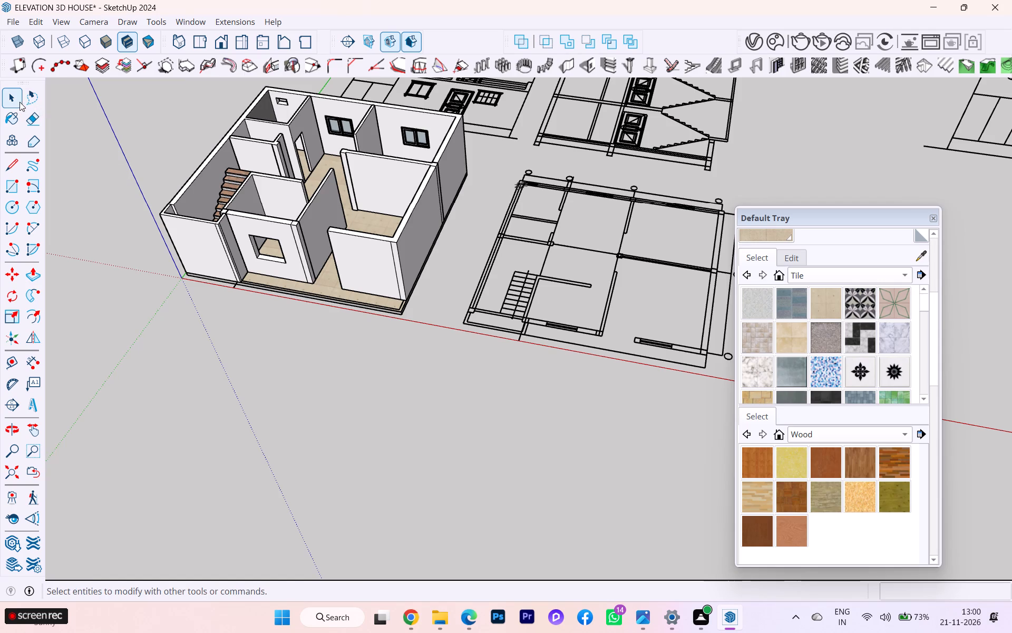
pyautogui.click(20, 102)
pyautogui.click(129, 108)
pyautogui.scroll(6, 222, 156)
pyautogui.scroll(-1, 265, 145)
pyautogui.scroll(2, 265, 144)
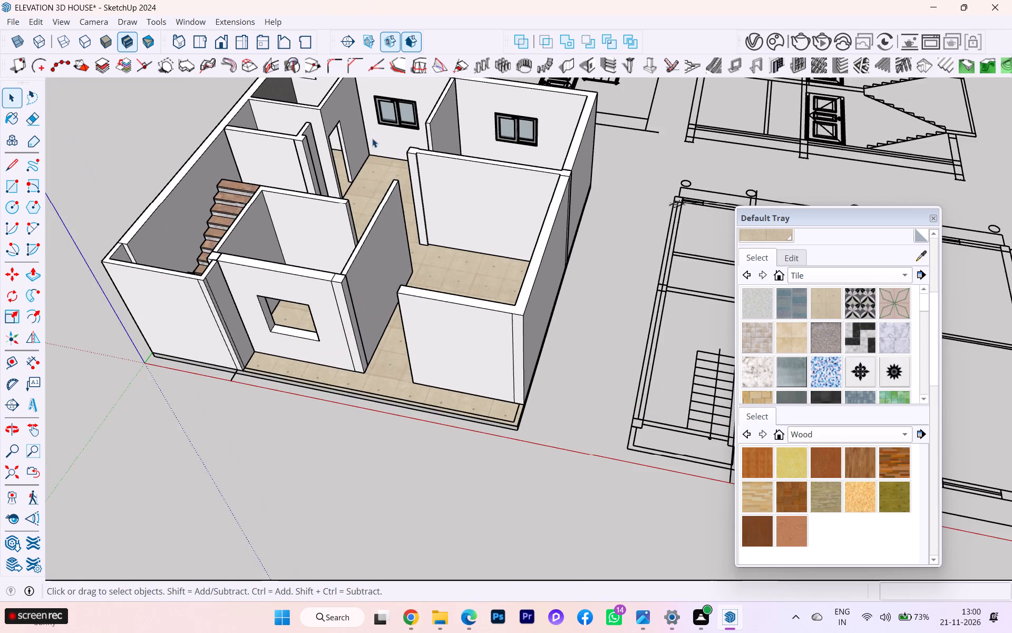
pyautogui.scroll(-1, 372, 138)
pyautogui.moveTo(372, 138); pyautogui.dragTo(308, 280, button='middle')
pyautogui.scroll(-1, 294, 270)
pyautogui.scroll(1, 294, 271)
pyautogui.scroll(-2, 293, 271)
pyautogui.scroll(8, 384, 127)
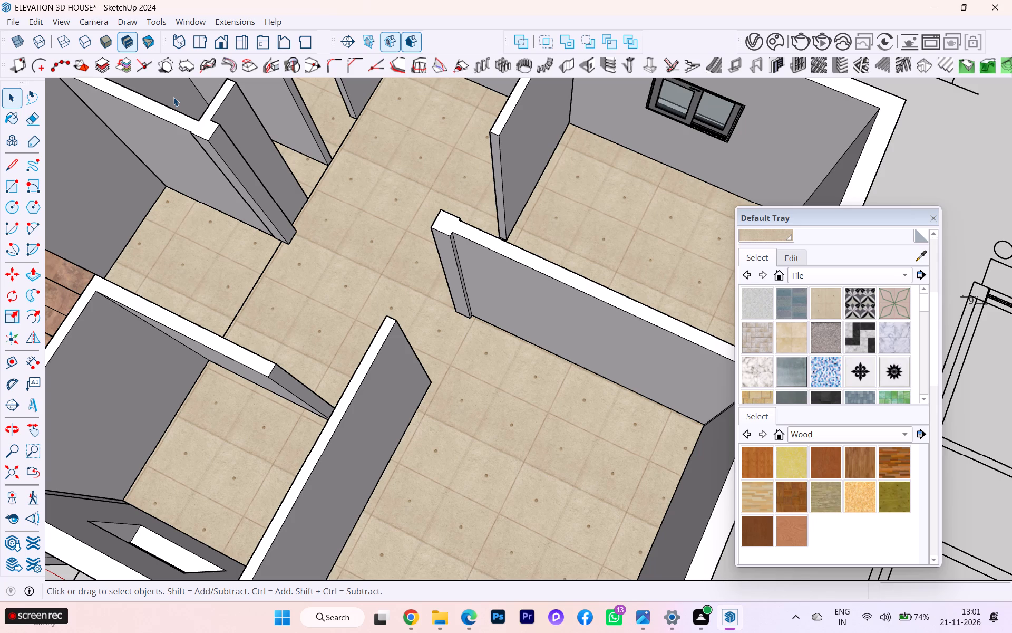
pyautogui.scroll(-4, 51, 14)
pyautogui.scroll(-5, 130, 0)
pyautogui.scroll(-1, 0, 24)
pyautogui.scroll(2, 0, 28)
pyautogui.scroll(-4, 1, 45)
pyautogui.scroll(-4, 384, 97)
pyautogui.scroll(-2, 435, 154)
pyautogui.scroll(1, 443, 159)
pyautogui.scroll(-4, 445, 160)
pyautogui.scroll(1, 454, 164)
pyautogui.scroll(-7, 263, 212)
pyautogui.moveTo(253, 204); pyautogui.dragTo(435, 164, button='middle')
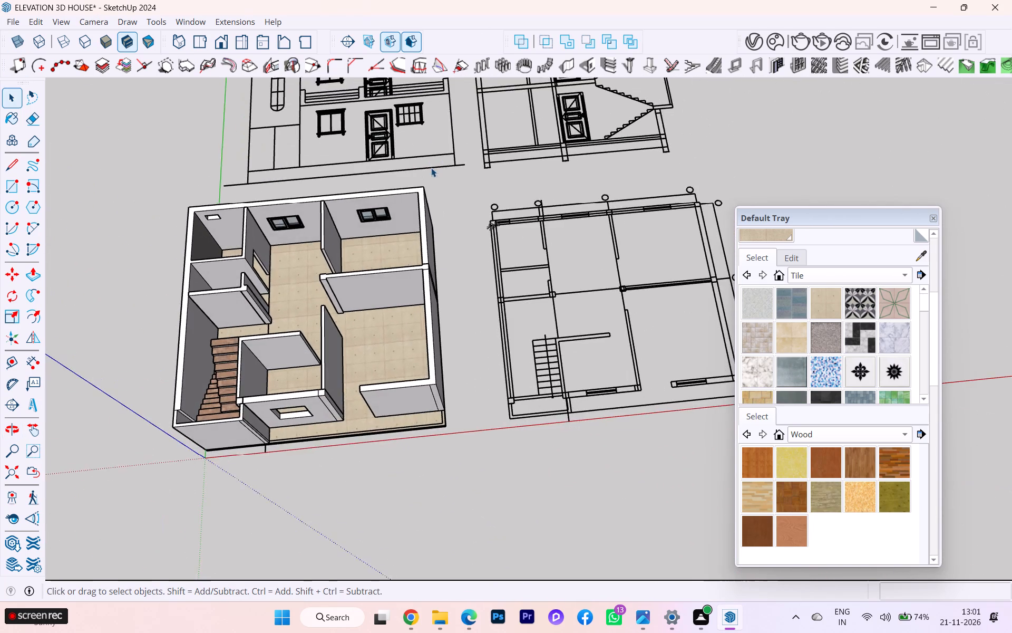
# Examine the small rear corner rooms closely, including their wall tops, dark inner walls and the small ventilator opening.
pyautogui.scroll(8, 227, 290)
pyautogui.scroll(7, 169, 167)
pyautogui.scroll(-1, 187, 149)
pyautogui.scroll(2, 187, 148)
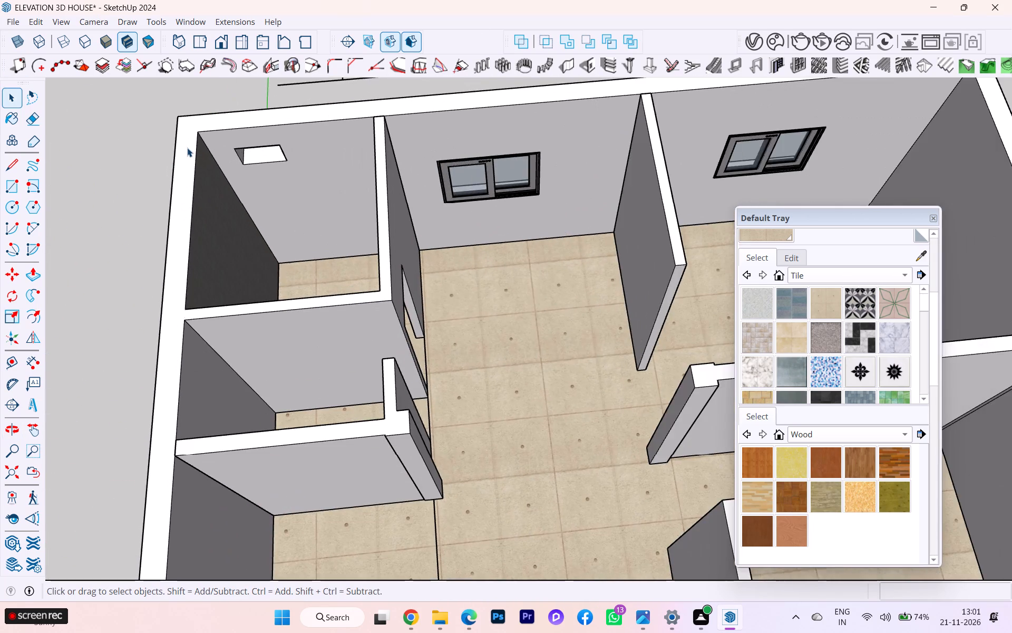
pyautogui.scroll(10, 188, 150)
pyautogui.scroll(-1, 191, 158)
pyautogui.moveTo(191, 158); pyautogui.dragTo(176, 116, button='middle')
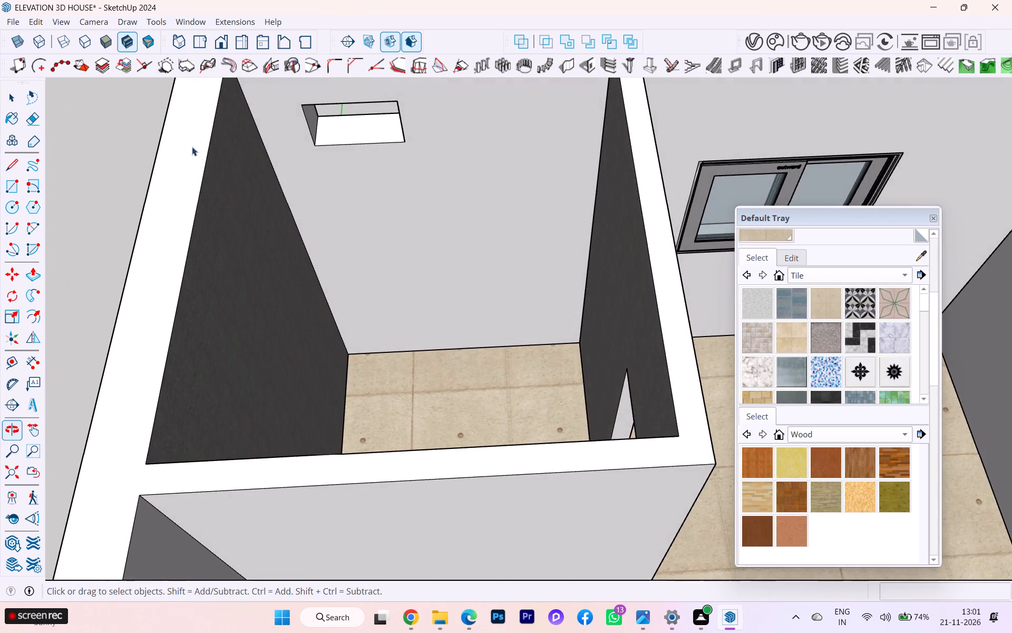
pyautogui.scroll(-12, 205, 168)
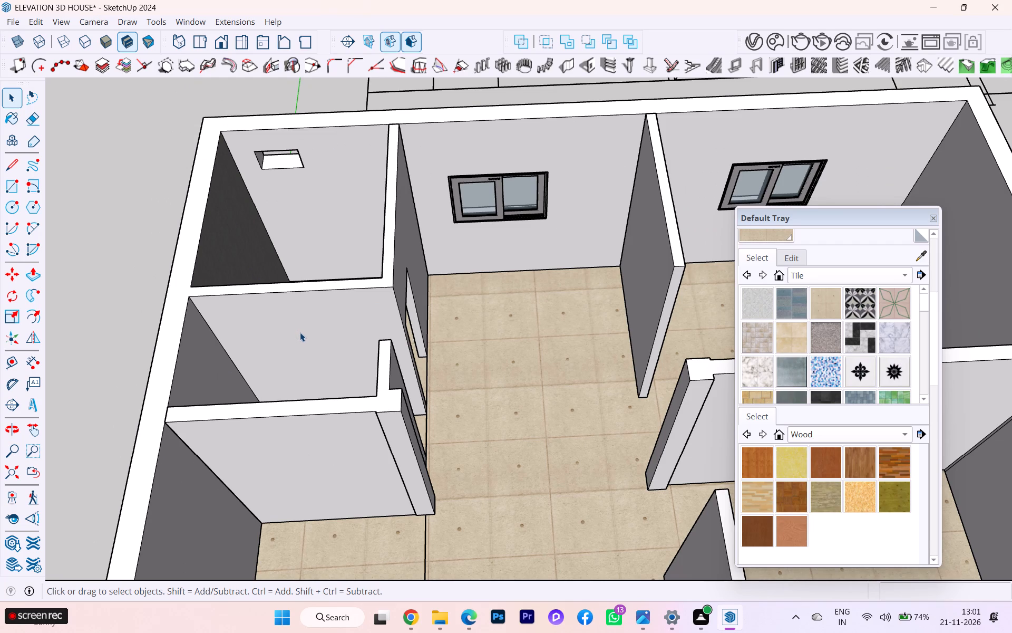
# Examine the small rear corner rooms from both the inner and outer sides of the house.
pyautogui.scroll(3, 268, 297)
pyautogui.scroll(-1, 260, 162)
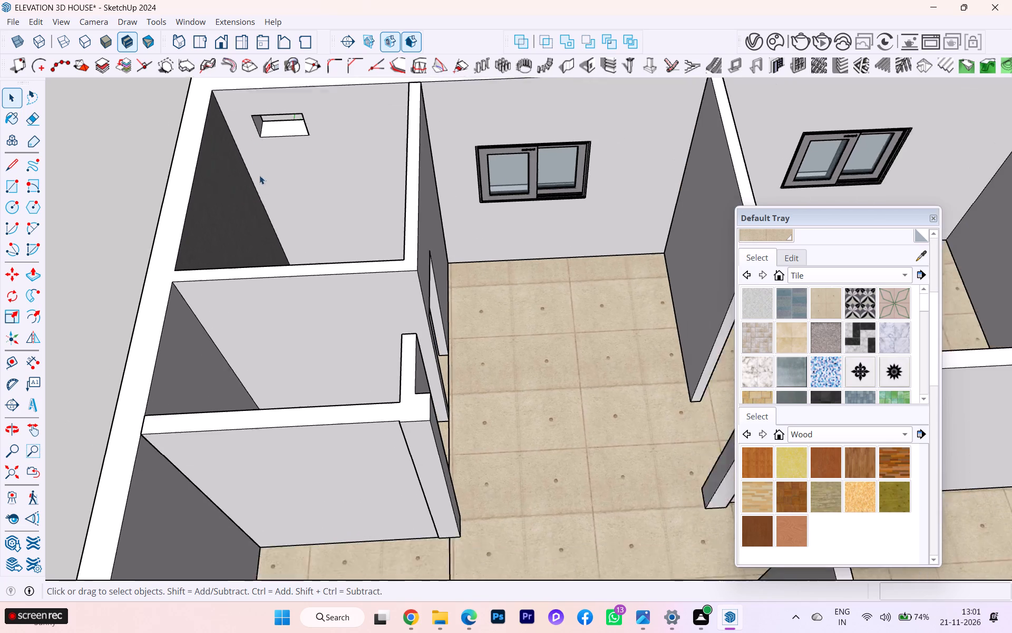
pyautogui.scroll(-2, 259, 175)
pyautogui.scroll(-1, 230, 297)
pyautogui.moveTo(231, 301); pyautogui.dragTo(810, 216, button='middle')
pyautogui.scroll(-3, 367, 138)
pyautogui.scroll(3, 349, 141)
pyautogui.scroll(-1, 349, 141)
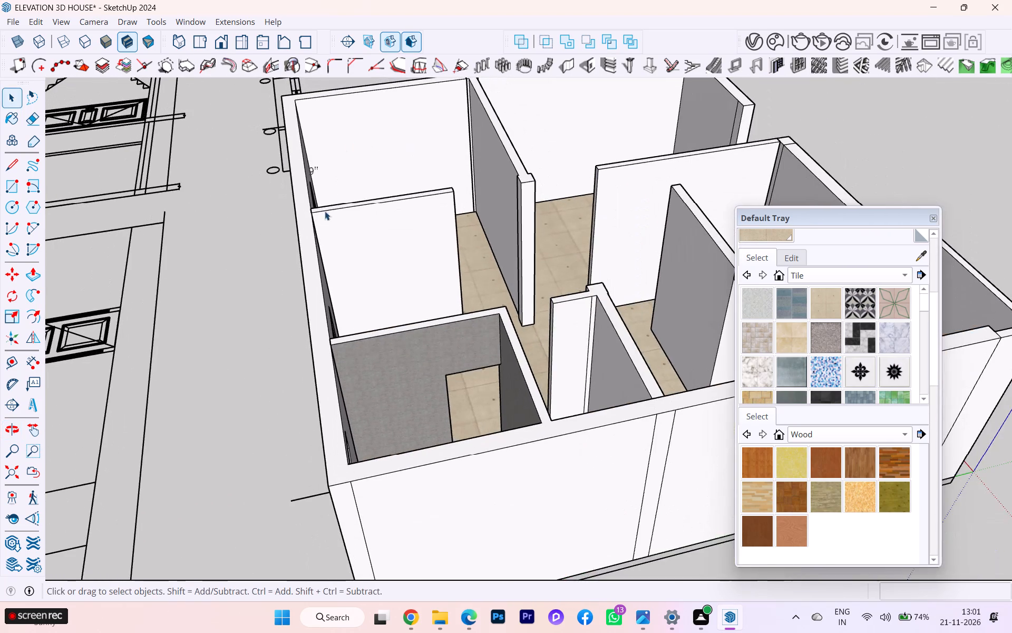
pyautogui.moveTo(445, 383); pyautogui.dragTo(761, 363, button='middle')
pyautogui.scroll(-4, 160, 167)
pyautogui.scroll(1, 130, 169)
pyautogui.scroll(4, 591, 241)
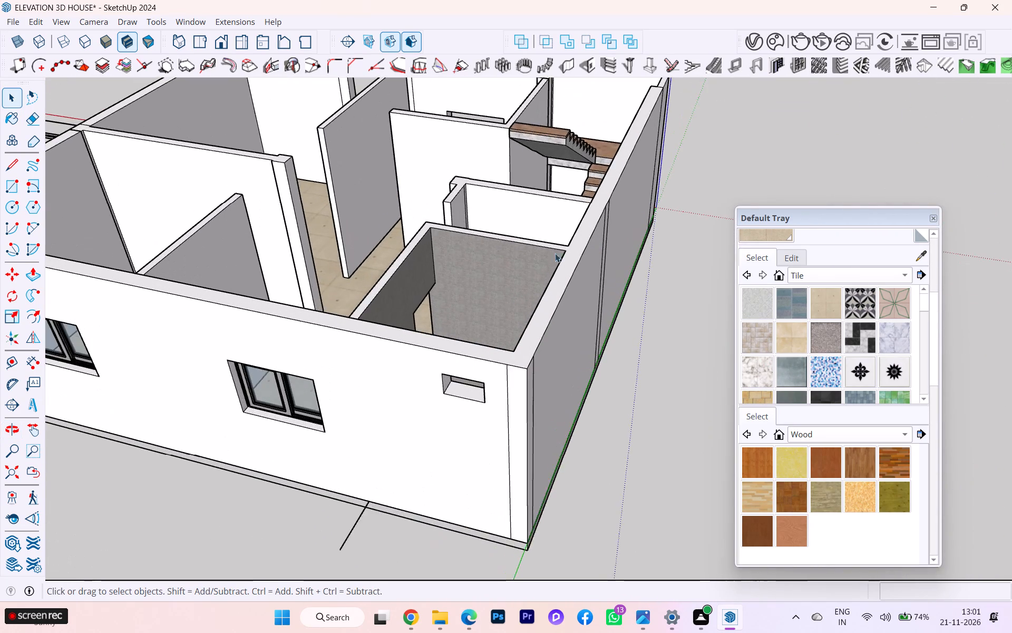
# Examine the dark stone-textured inner walls and the door opening of the rear corner room with the ventilator.
pyautogui.scroll(13, 555, 253)
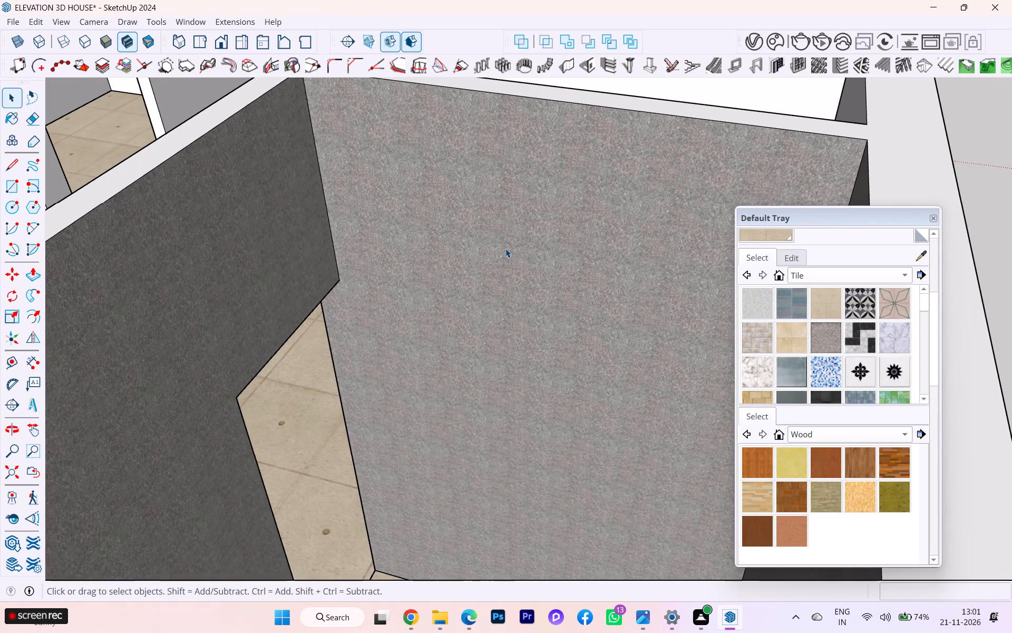
pyautogui.scroll(-4, 304, 328)
pyautogui.scroll(-2, 405, 268)
pyautogui.moveTo(407, 273); pyautogui.dragTo(526, 288, button='middle')
pyautogui.scroll(1, 526, 288)
pyautogui.scroll(-3, 217, 294)
pyautogui.scroll(1, 206, 291)
pyautogui.scroll(-1, 206, 291)
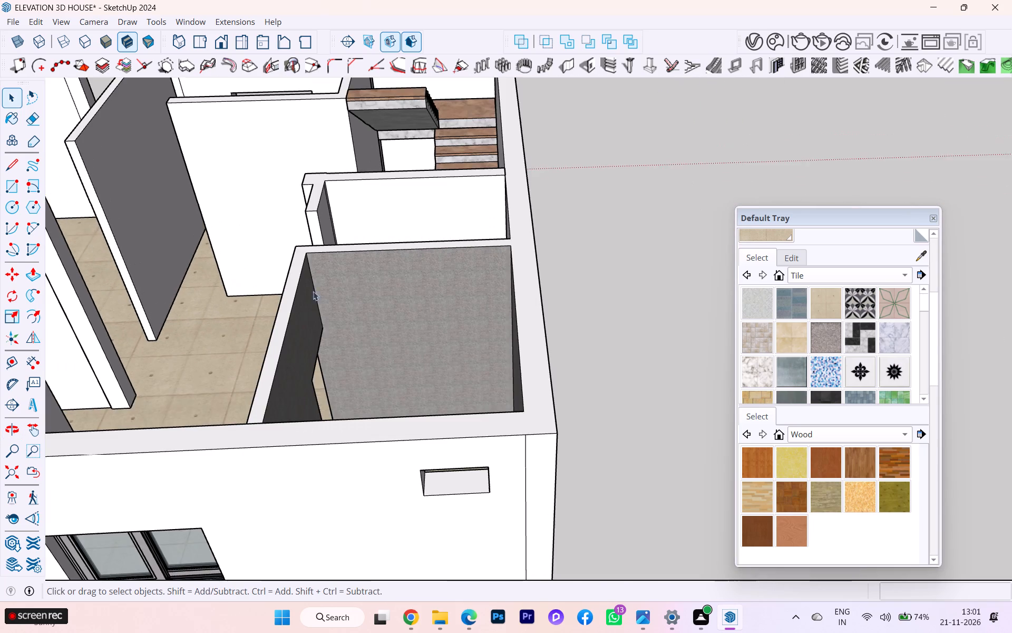
pyautogui.scroll(7, 432, 303)
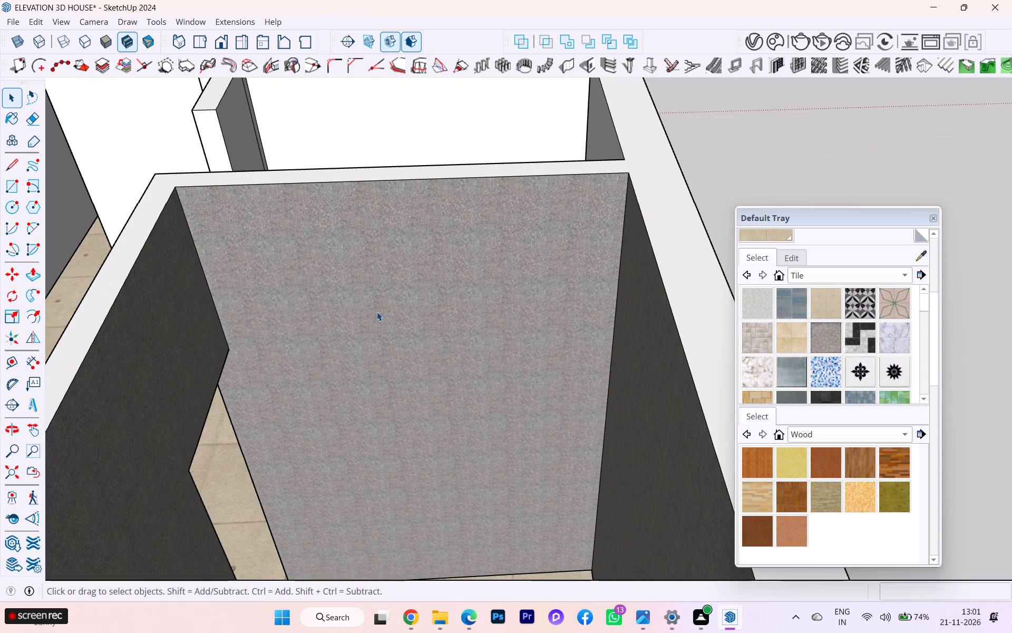
pyautogui.scroll(-4, 337, 314)
pyautogui.scroll(-3, 287, 298)
pyautogui.scroll(2, 285, 298)
pyautogui.scroll(-2, 285, 298)
pyautogui.moveTo(289, 301); pyautogui.dragTo(366, 330, button='middle')
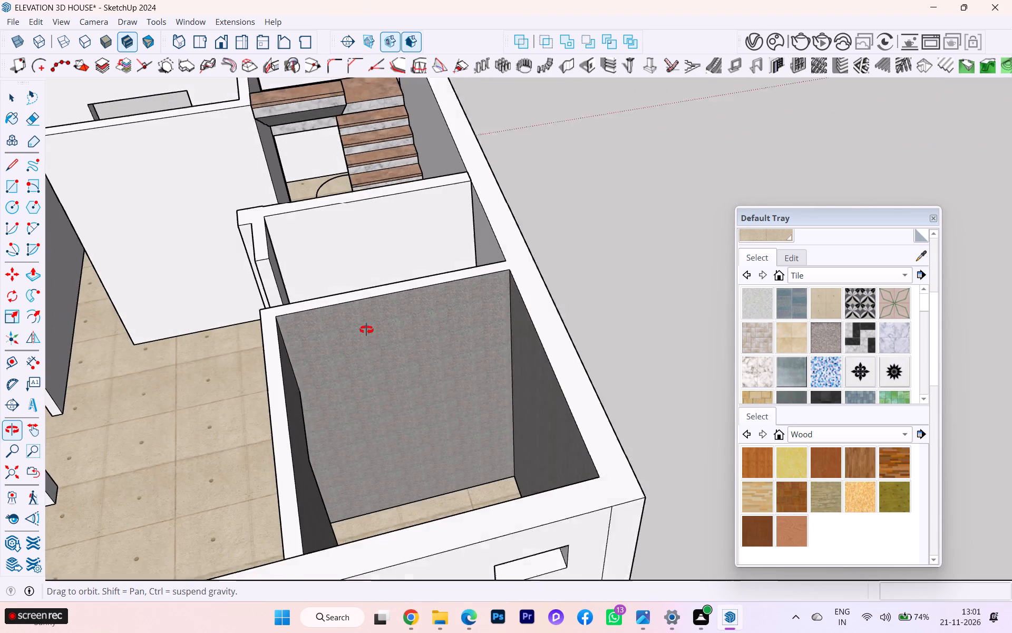
pyautogui.moveTo(366, 330); pyautogui.dragTo(369, 332, button='middle')
pyautogui.scroll(-3, 255, 228)
pyautogui.scroll(4, 385, 410)
pyautogui.scroll(5, 494, 391)
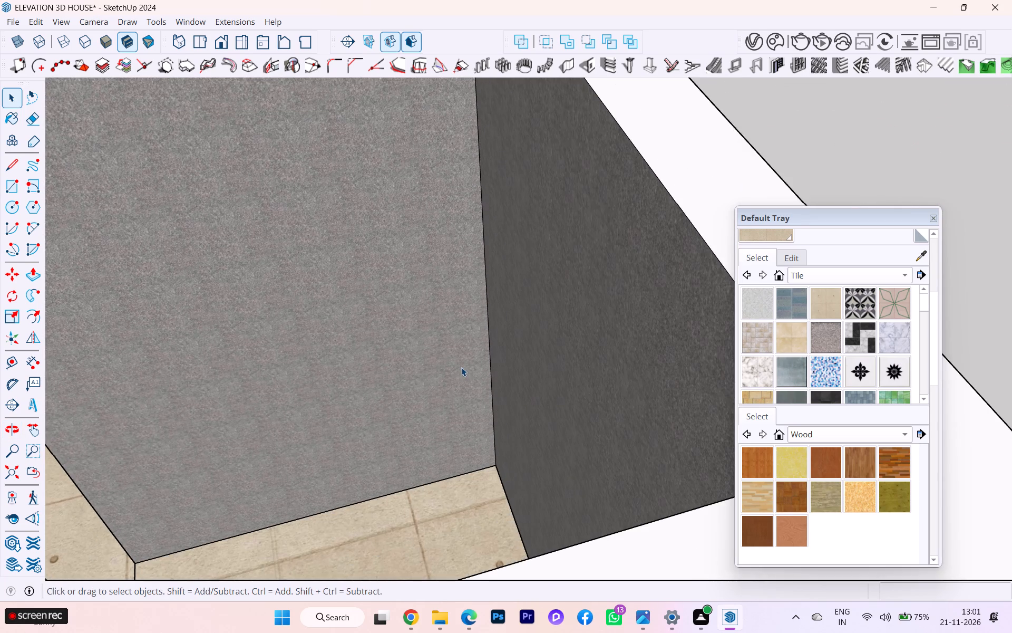
pyautogui.scroll(-3, 444, 328)
pyautogui.scroll(-2, 585, 305)
pyautogui.moveTo(577, 311); pyautogui.dragTo(546, 320, button='middle')
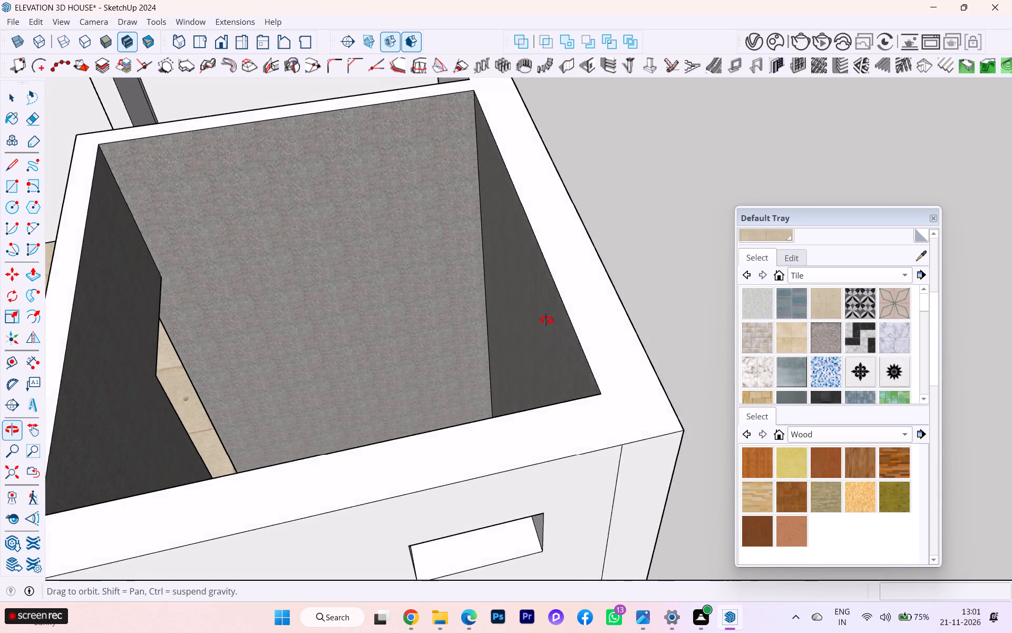
pyautogui.moveTo(546, 320); pyautogui.dragTo(522, 322, button='middle')
pyautogui.scroll(-3, 587, 302)
pyautogui.scroll(-1, 485, 322)
pyautogui.moveTo(446, 333); pyautogui.dragTo(436, 425, button='middle')
pyautogui.scroll(-1, 443, 404)
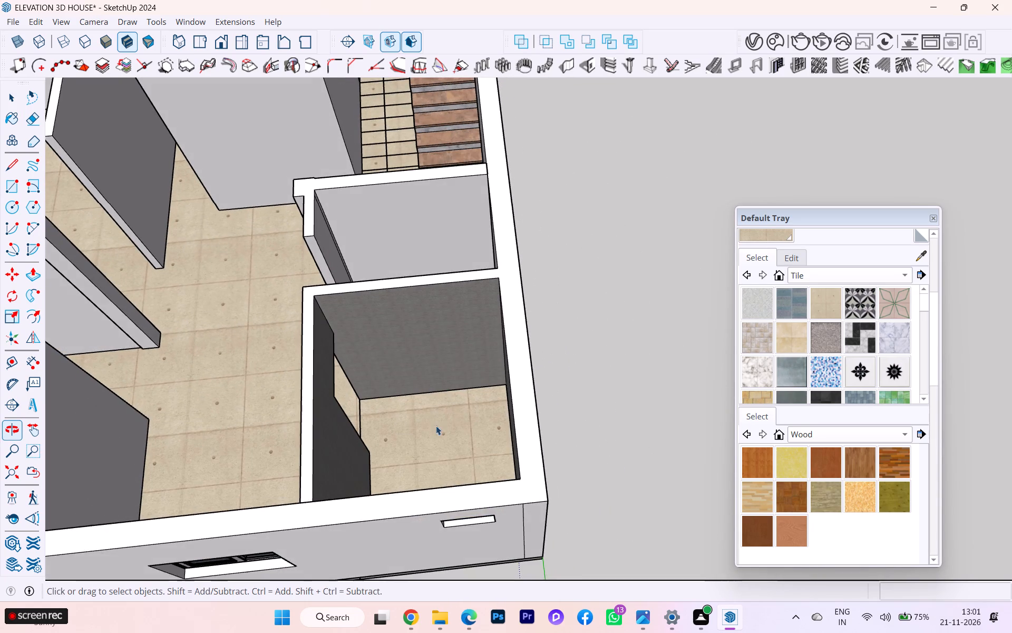
# Examine the tiled floor of the rear corner room closely, including its edges along the walls and door opening.
pyautogui.scroll(7, 410, 410)
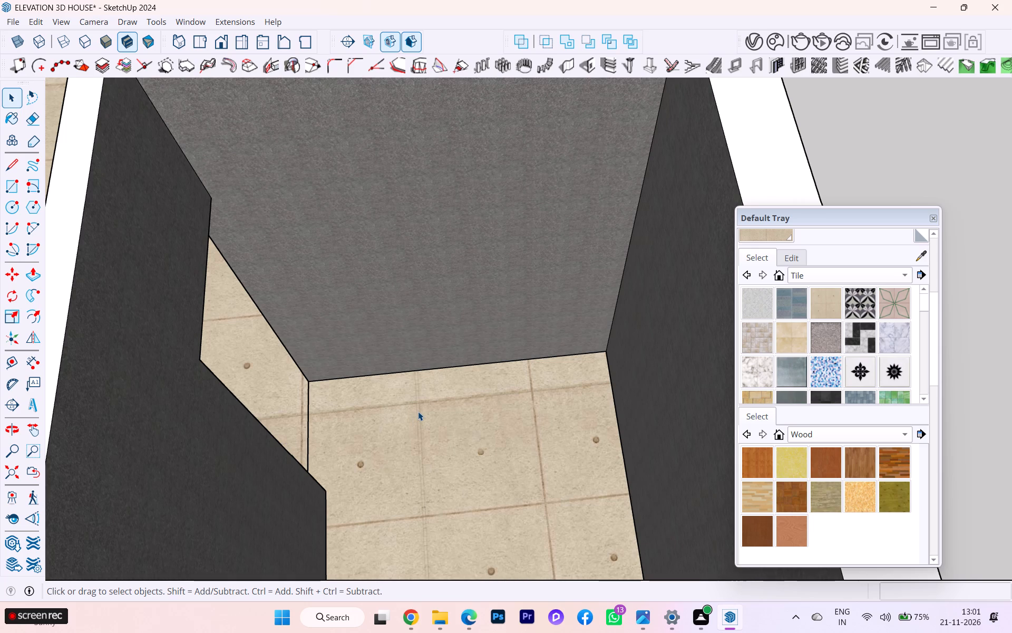
pyautogui.scroll(-8, 418, 411)
pyautogui.scroll(-3, 414, 353)
pyautogui.scroll(4, 419, 436)
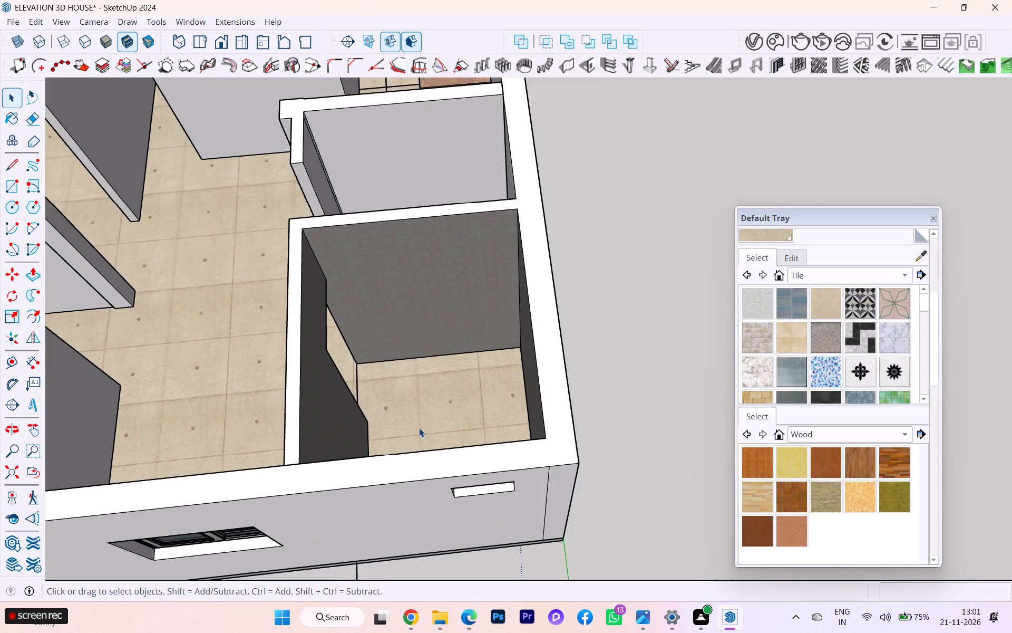
pyautogui.scroll(6, 419, 427)
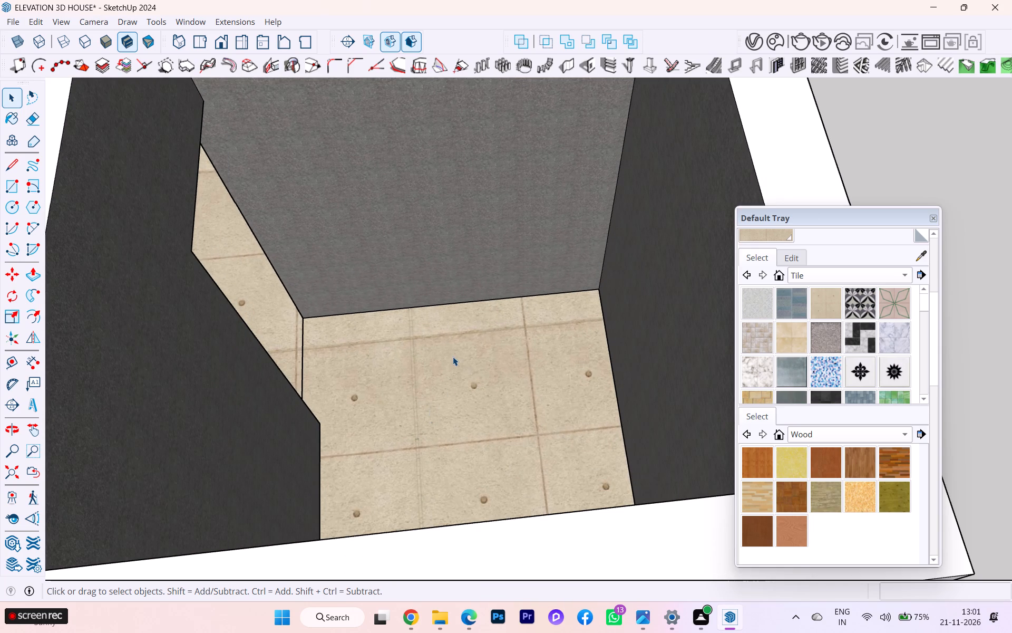
pyautogui.scroll(-2, 417, 360)
pyautogui.moveTo(353, 361); pyautogui.dragTo(382, 452, button='middle')
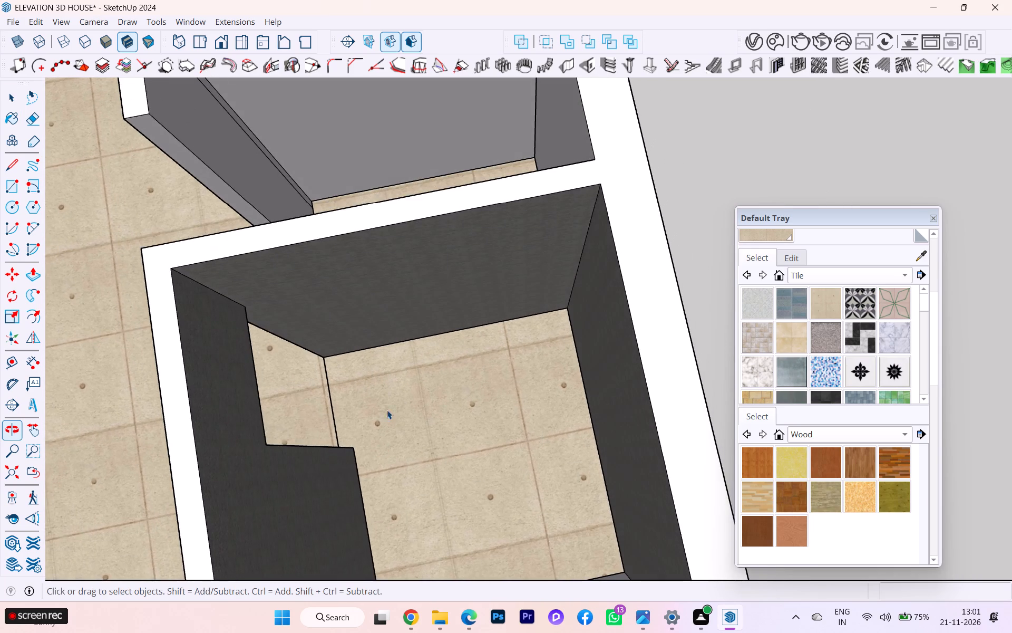
pyautogui.scroll(-3, 357, 346)
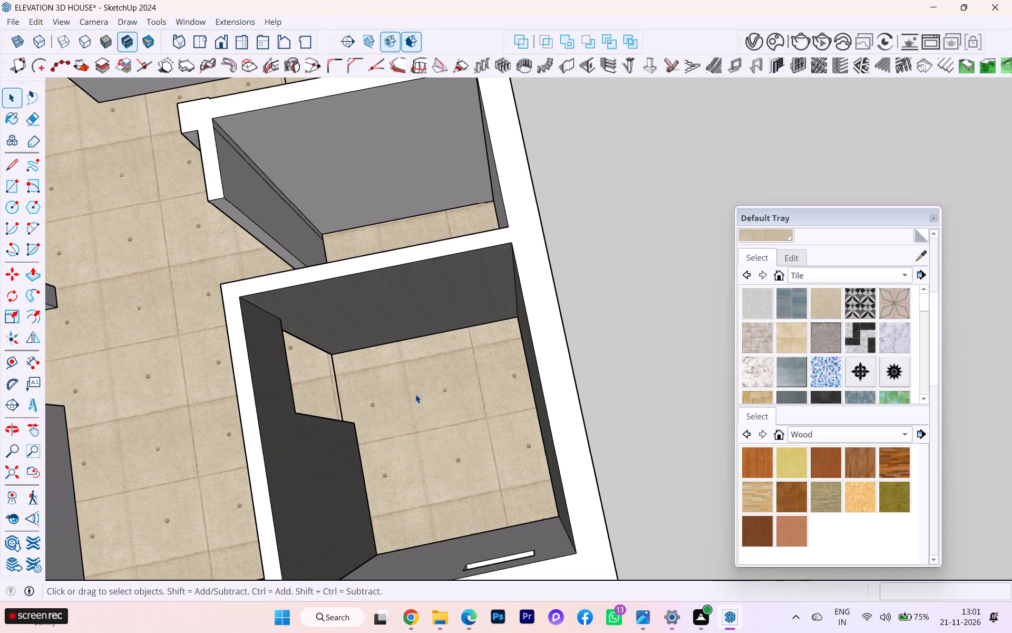
pyautogui.scroll(2, 348, 445)
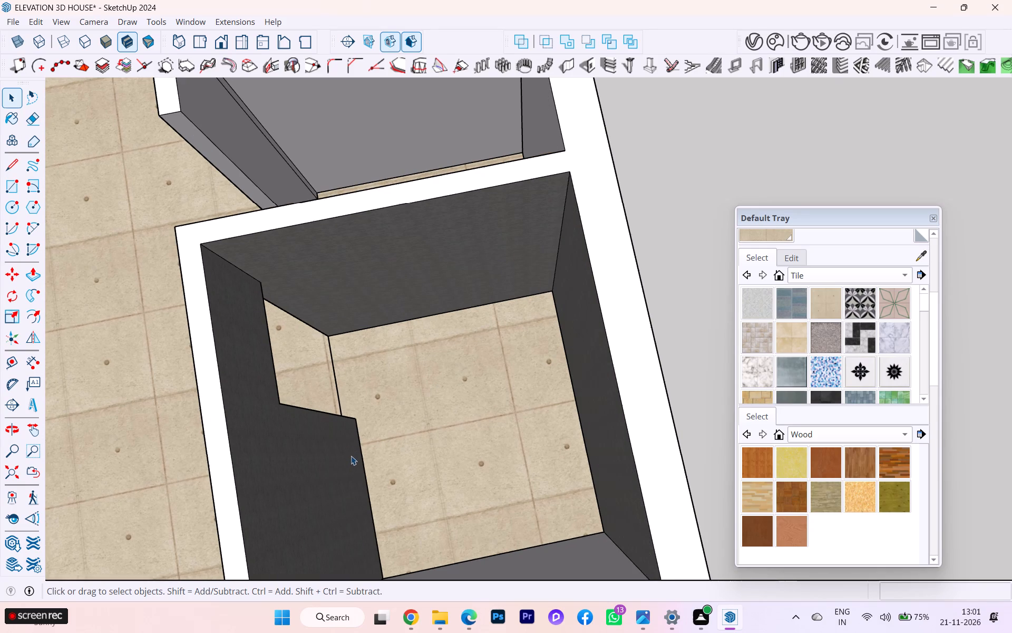
pyautogui.scroll(3, 368, 459)
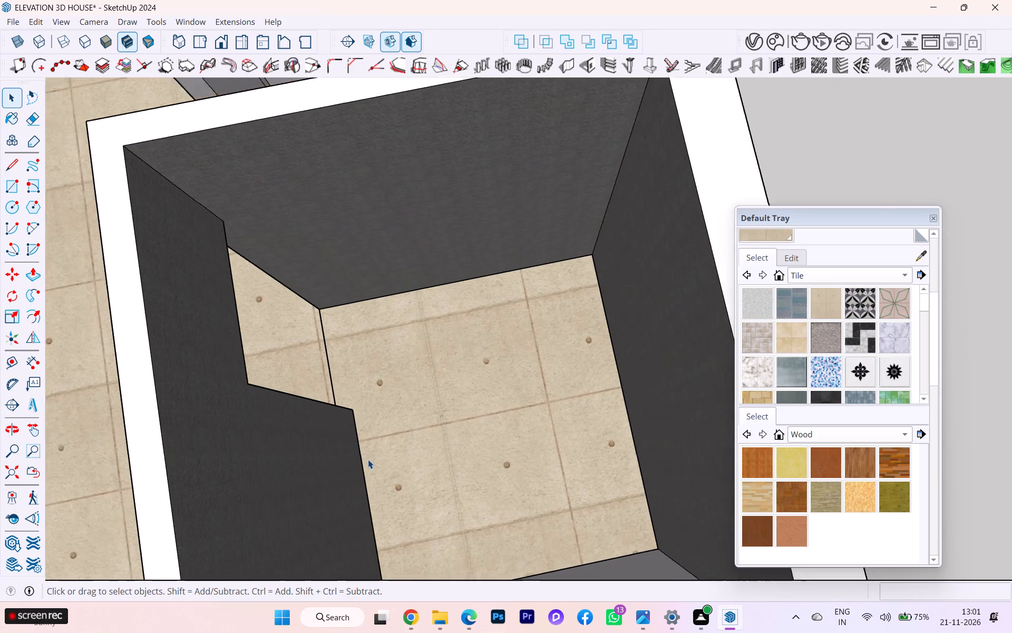
pyautogui.scroll(-3, 368, 459)
pyautogui.scroll(1, 368, 459)
pyautogui.scroll(-5, 368, 459)
pyautogui.scroll(3, 368, 459)
pyautogui.scroll(-4, 368, 459)
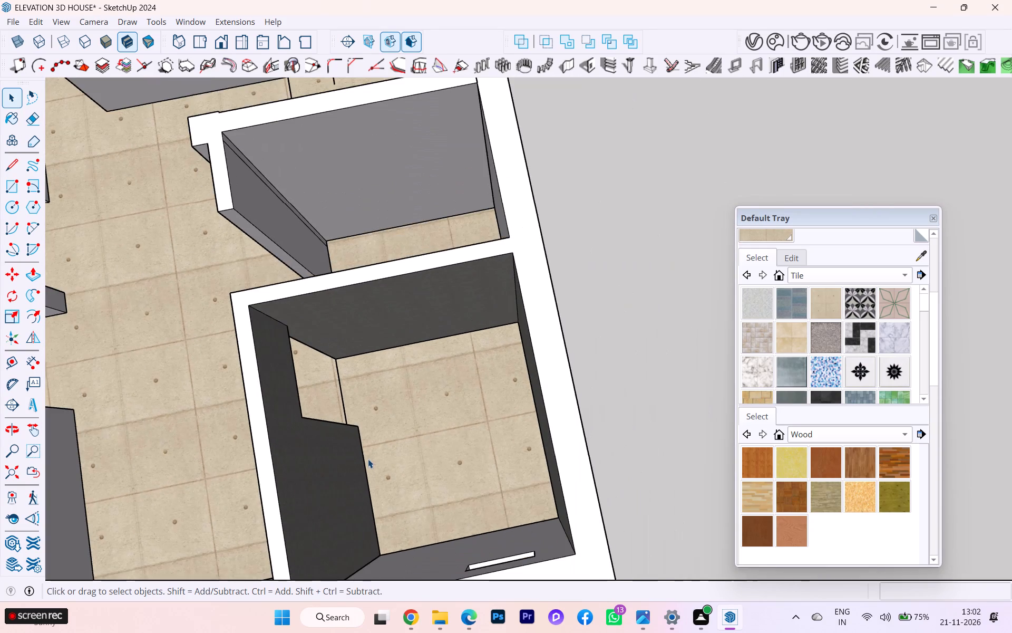
pyautogui.scroll(4, 368, 457)
pyautogui.scroll(-6, 368, 457)
pyautogui.moveTo(372, 454); pyautogui.dragTo(338, 419, button='middle')
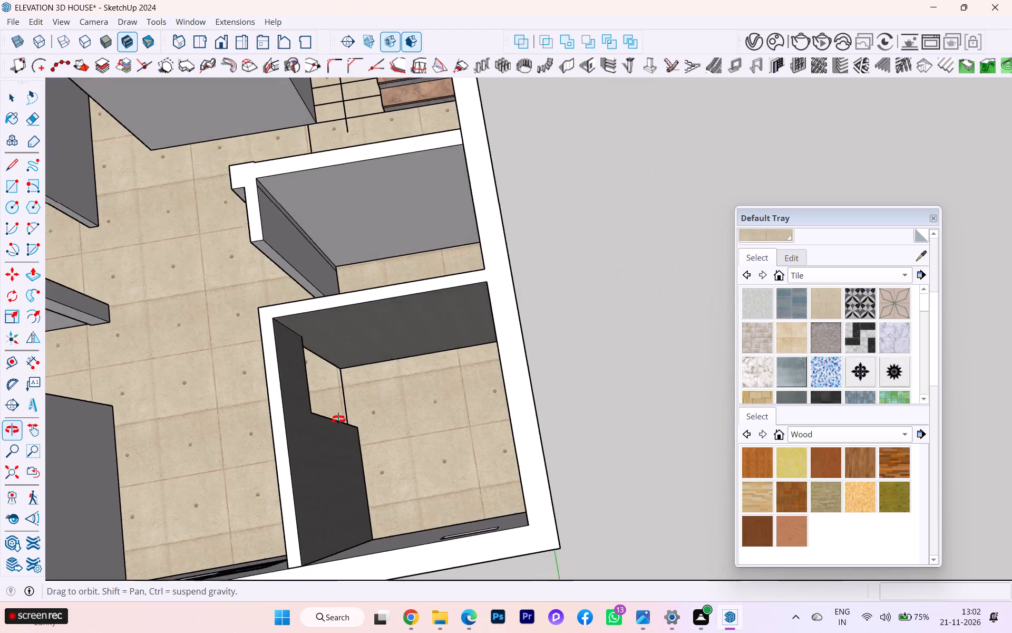
pyautogui.moveTo(338, 419); pyautogui.dragTo(300, 361, button='middle')
pyautogui.scroll(4, 348, 410)
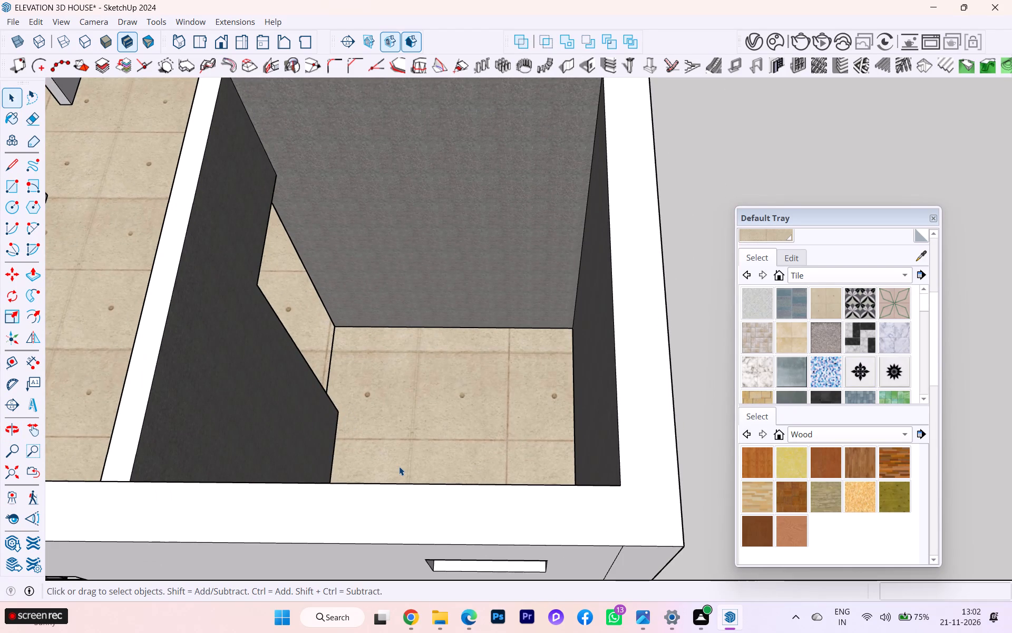
pyautogui.scroll(-1, 398, 468)
pyautogui.moveTo(398, 471); pyautogui.dragTo(402, 517, button='middle')
pyautogui.scroll(-4, 249, 347)
pyautogui.scroll(4, 359, 463)
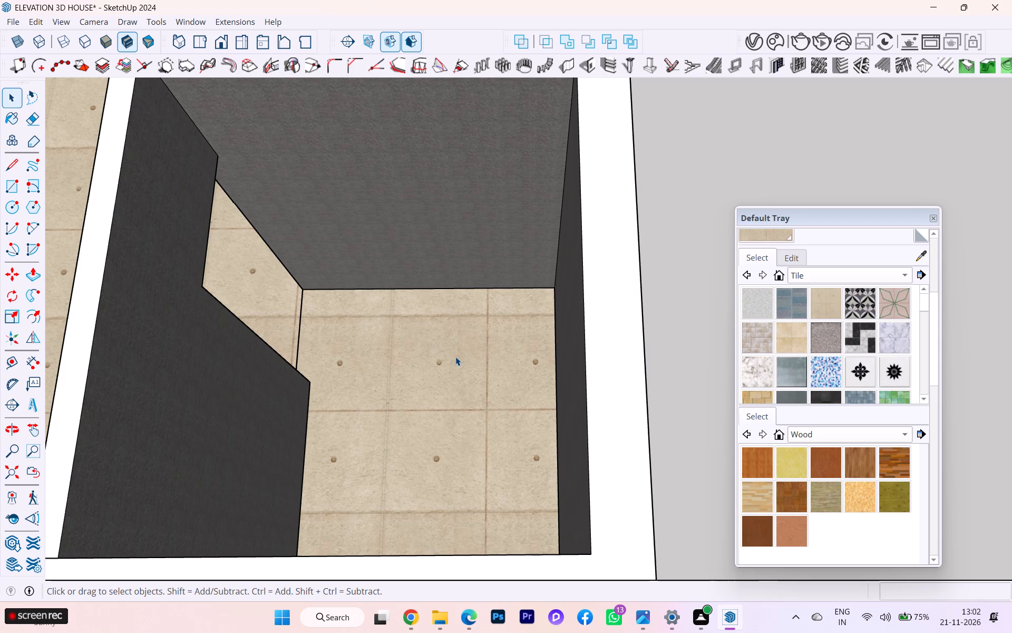
pyautogui.scroll(-2, 291, 346)
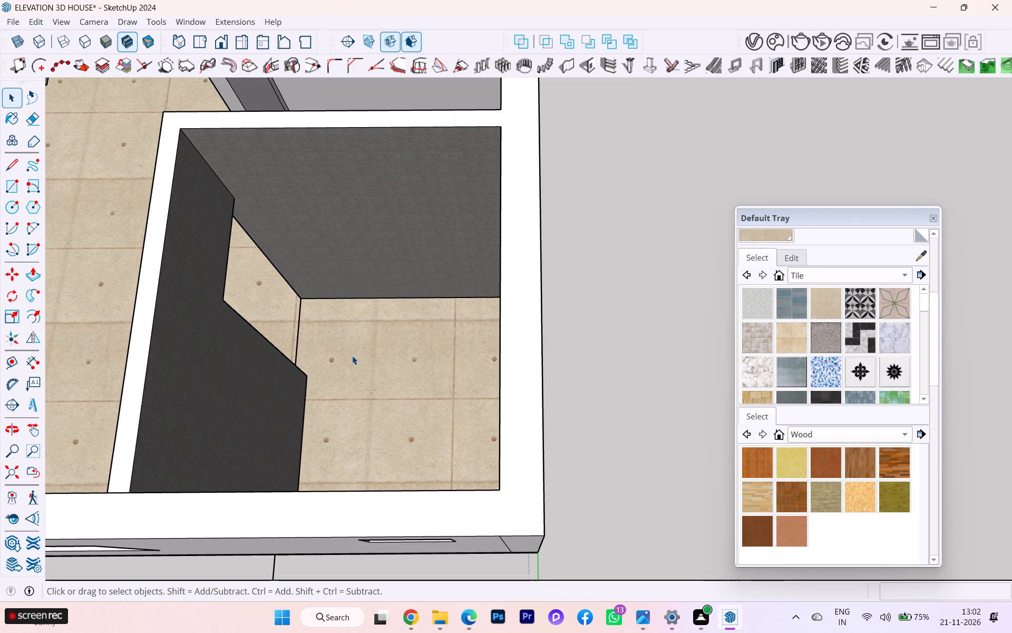
pyautogui.scroll(-2, 591, 248)
pyautogui.moveTo(537, 292); pyautogui.dragTo(620, 293, button='middle')
pyautogui.scroll(4, 539, 328)
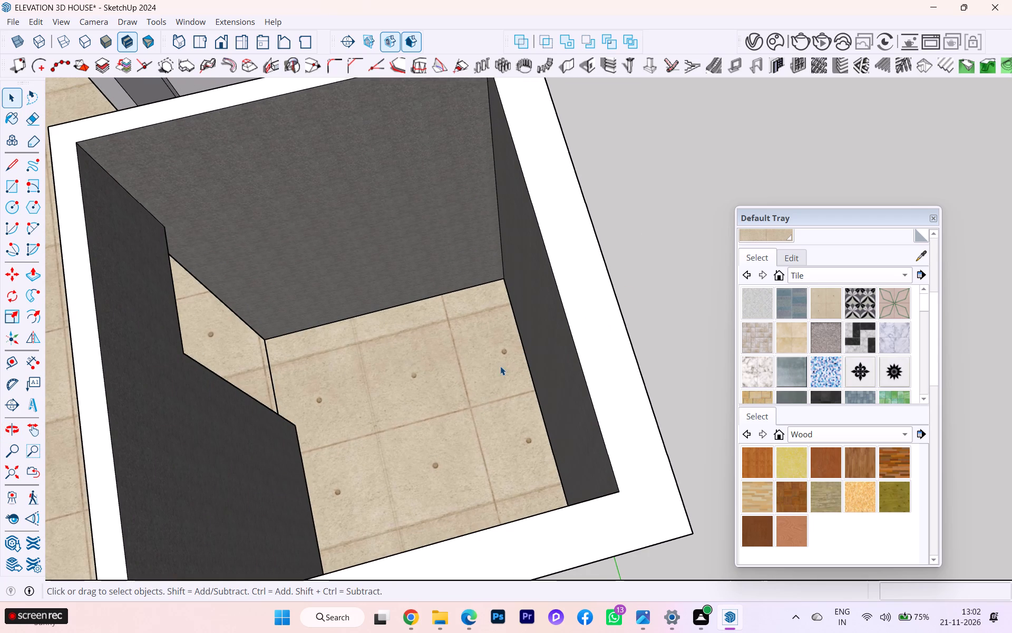
pyautogui.scroll(-3, 426, 352)
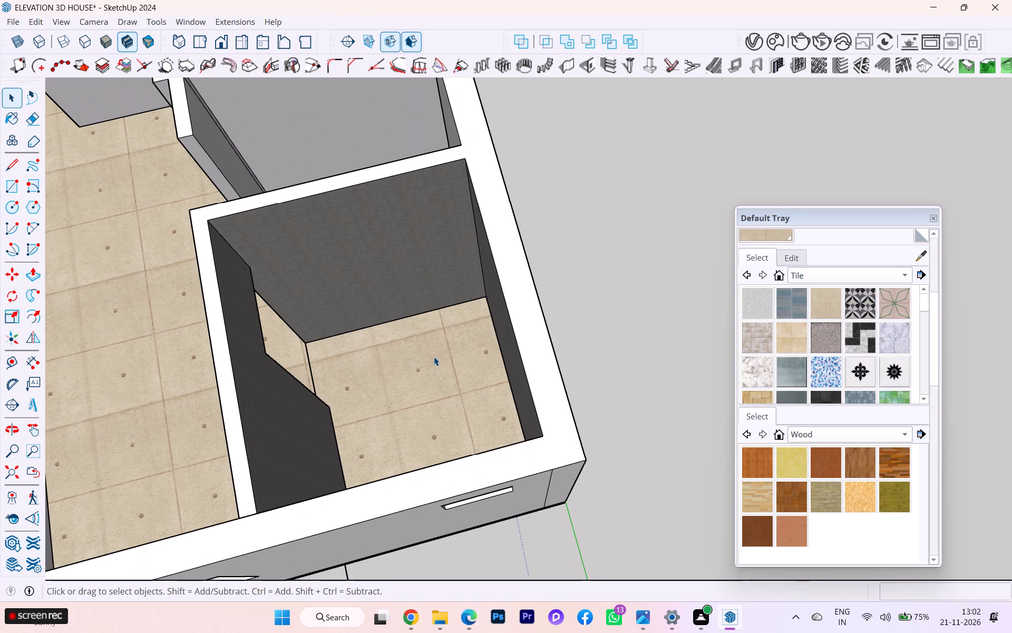
pyautogui.scroll(2, 440, 348)
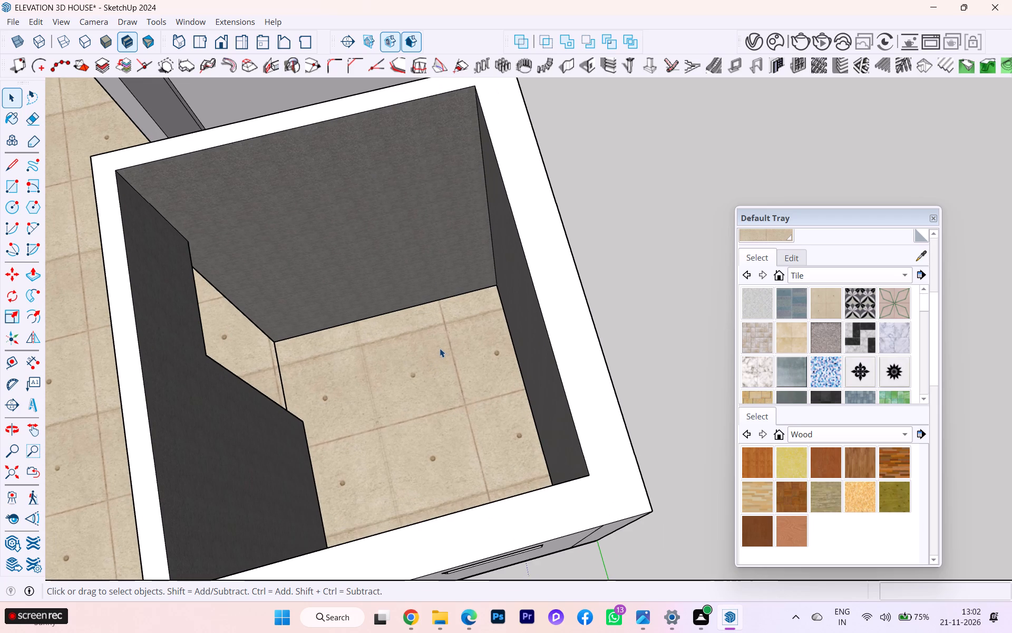
pyautogui.scroll(-1, 440, 348)
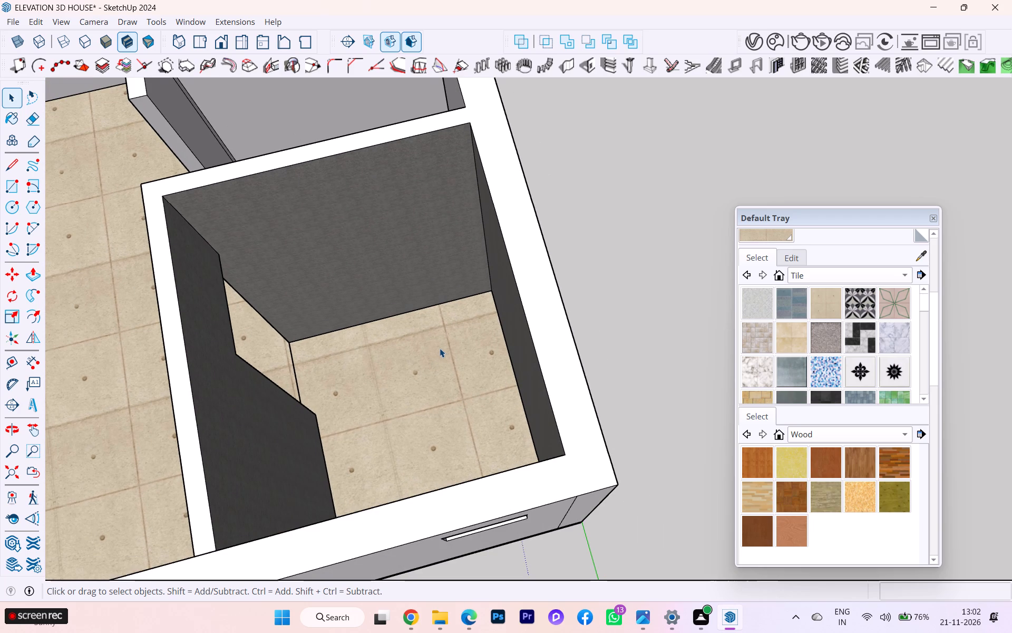
pyautogui.scroll(-2, 440, 348)
pyautogui.moveTo(548, 365); pyautogui.dragTo(469, 400, button='middle')
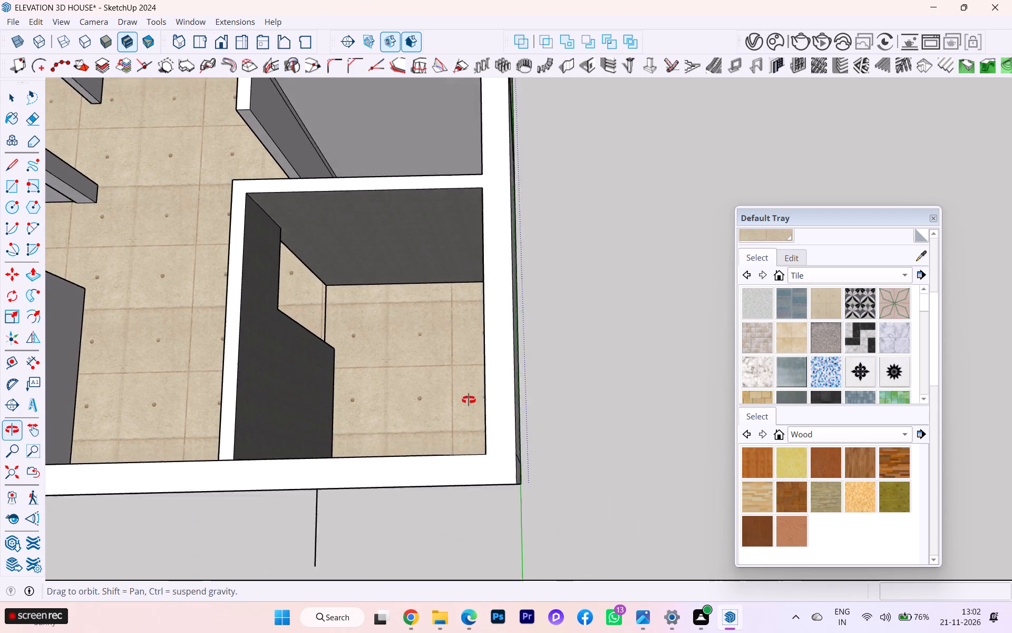
pyautogui.moveTo(469, 400); pyautogui.dragTo(391, 407, button='middle')
pyautogui.scroll(5, 366, 373)
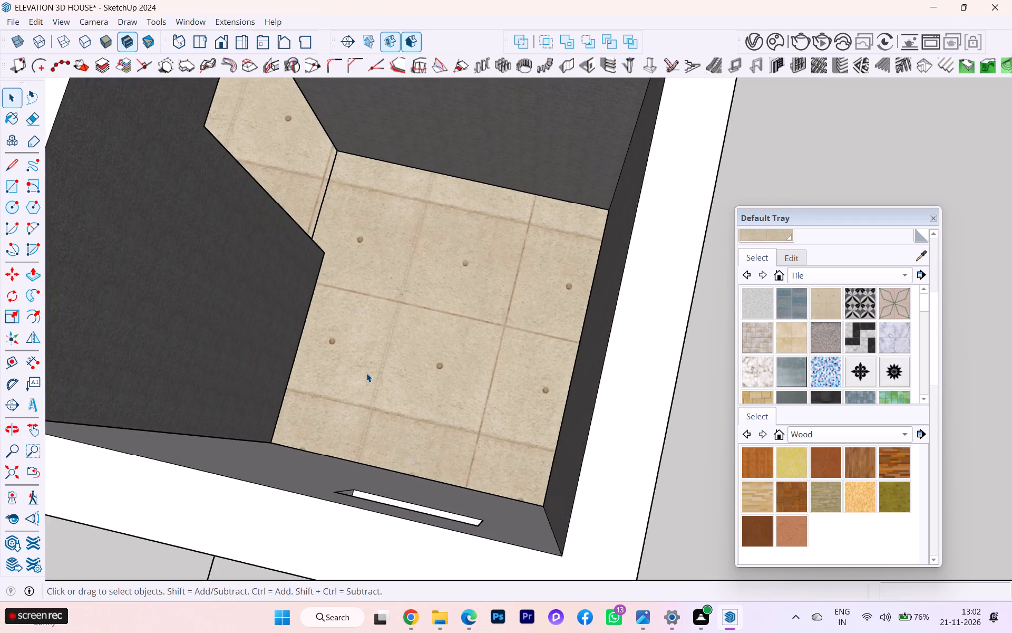
pyautogui.scroll(1, 366, 373)
pyautogui.scroll(-3, 463, 379)
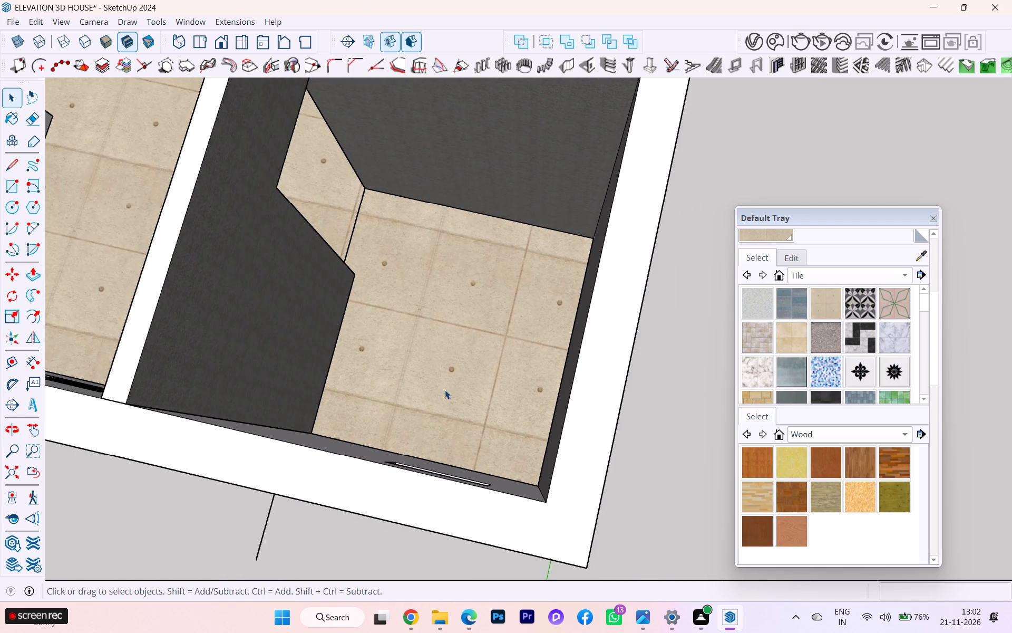
# Examine the rear corner room from the opposite sides, comparing its walls and floor with the adjoining rooms.
pyautogui.moveTo(488, 382); pyautogui.dragTo(673, 344, button='middle')
pyautogui.scroll(-2, 354, 378)
pyautogui.moveTo(372, 373); pyautogui.dragTo(630, 356, button='middle')
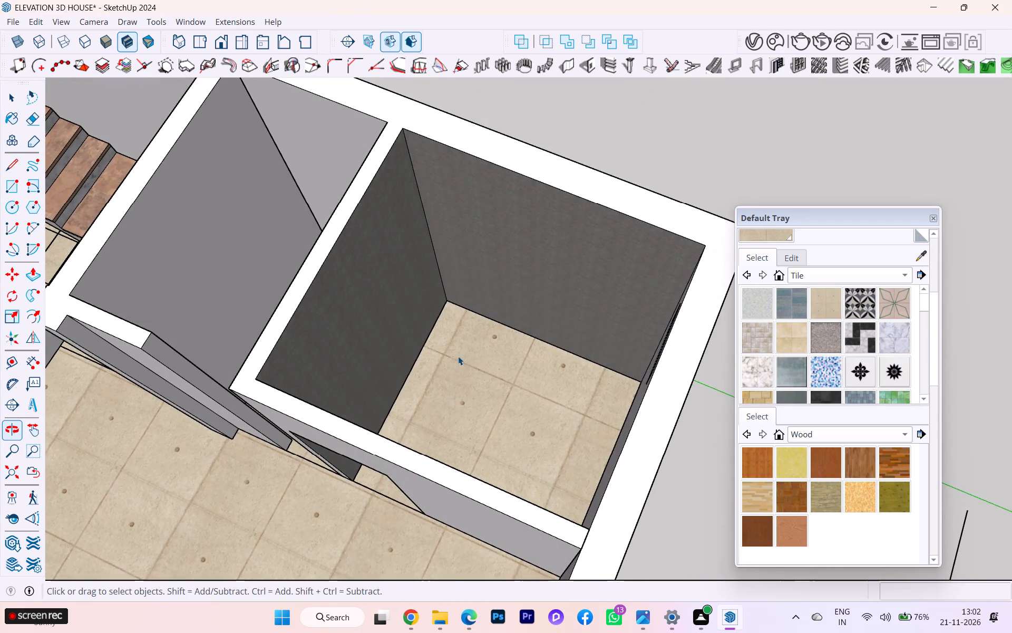
pyautogui.scroll(-2, 290, 349)
pyautogui.scroll(-1, 223, 385)
pyautogui.moveTo(241, 385); pyautogui.dragTo(468, 381, button='middle')
pyautogui.scroll(2, 572, 348)
pyautogui.scroll(-1, 573, 348)
pyautogui.scroll(2, 573, 348)
pyautogui.scroll(-4, 573, 348)
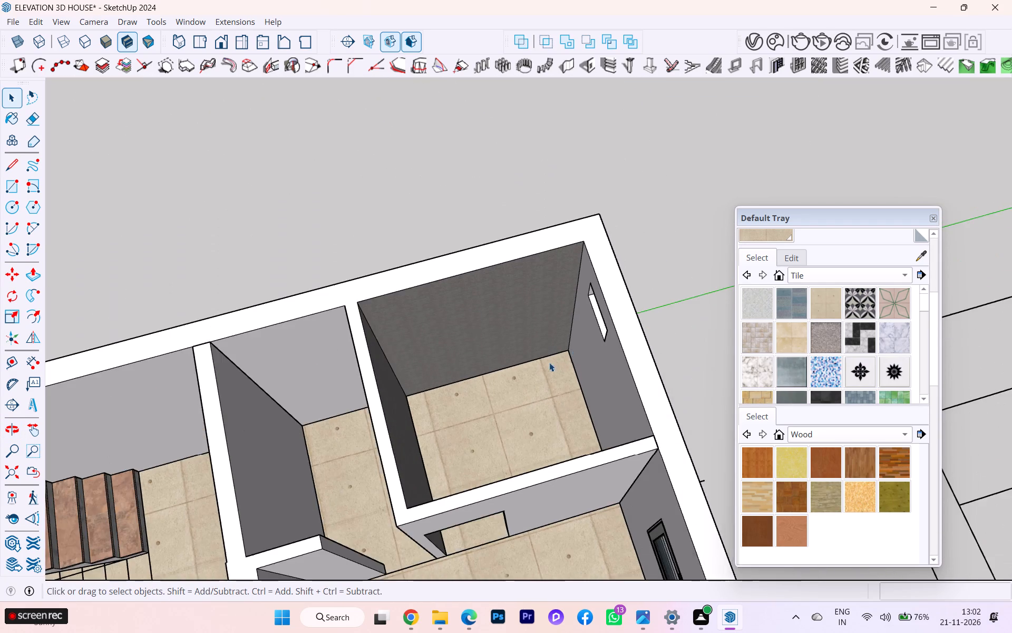
pyautogui.moveTo(544, 362); pyautogui.dragTo(778, 312, button='middle')
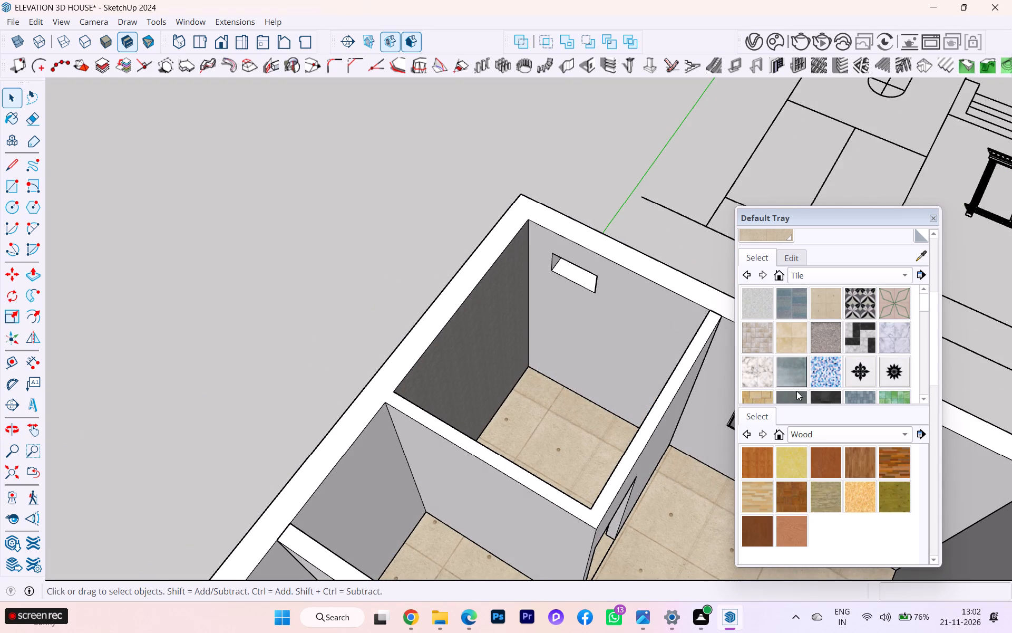
# Turn on the visibility of the SLAB tag.
pyautogui.scroll(3, 797, 400)
pyautogui.scroll(3, 818, 352)
pyautogui.scroll(7, 834, 280)
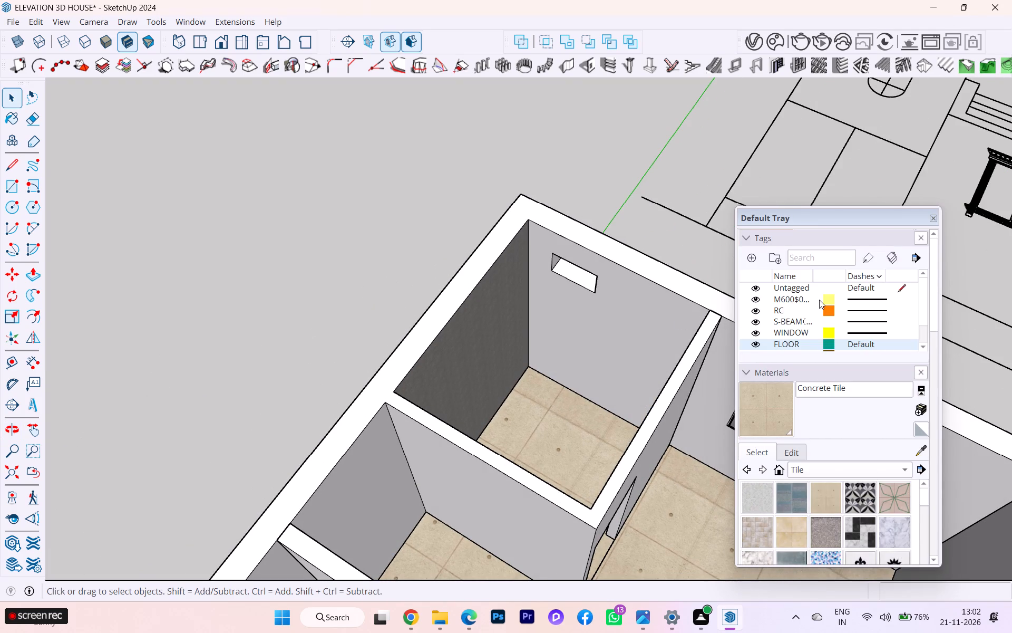
pyautogui.scroll(-1, 767, 330)
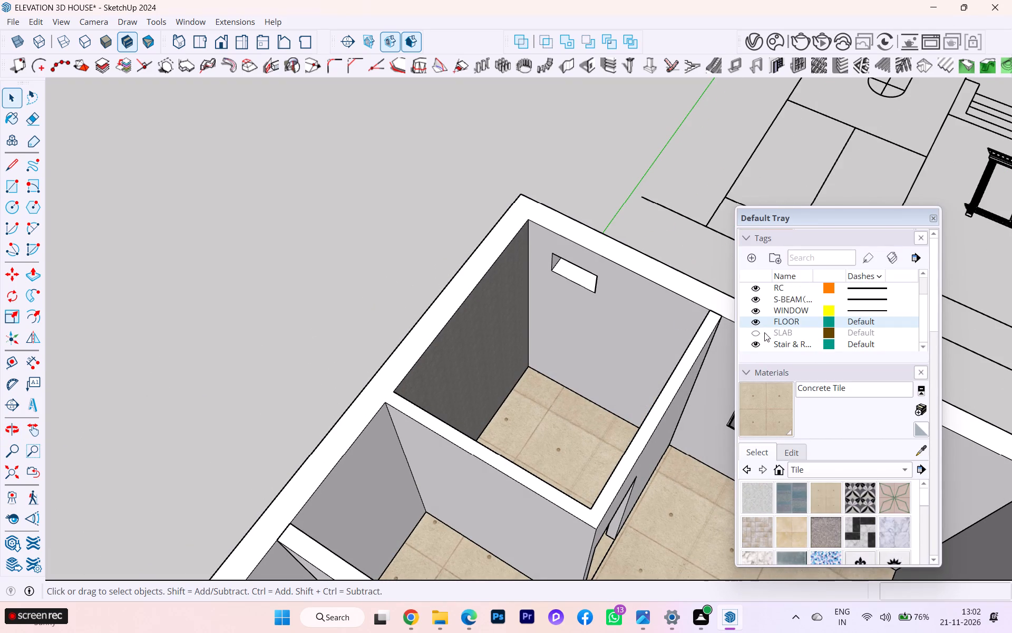
pyautogui.click(759, 333)
# Move the separate white slab by its lower front corner about 104 ft onto the top front corner of the house walls.
pyautogui.scroll(-1, 530, 261)
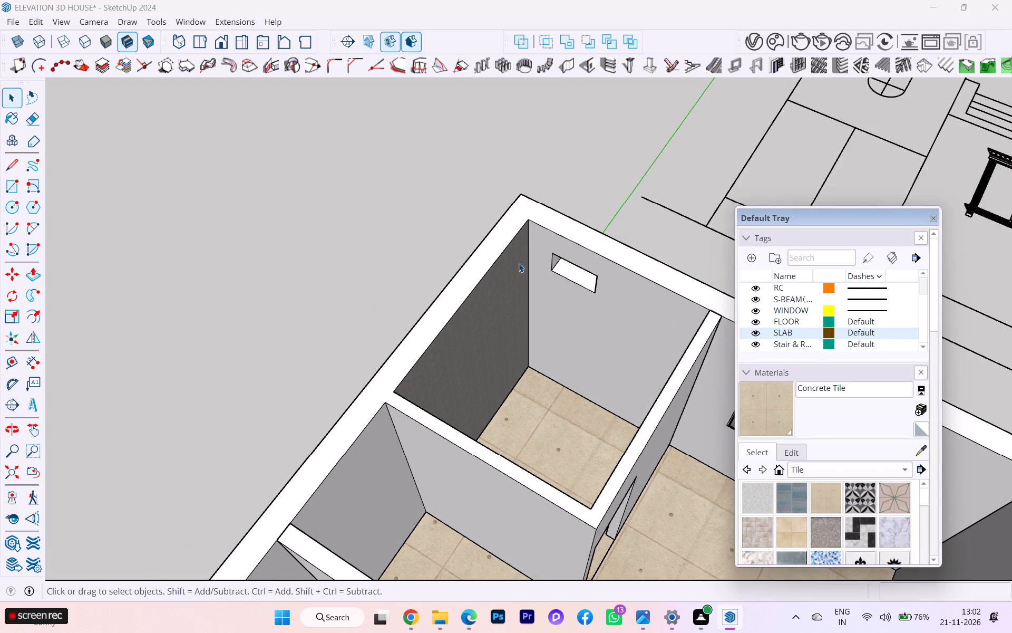
pyautogui.scroll(-6, 519, 263)
pyautogui.scroll(2, 337, 273)
pyautogui.scroll(-9, 331, 273)
pyautogui.scroll(-13, 436, 261)
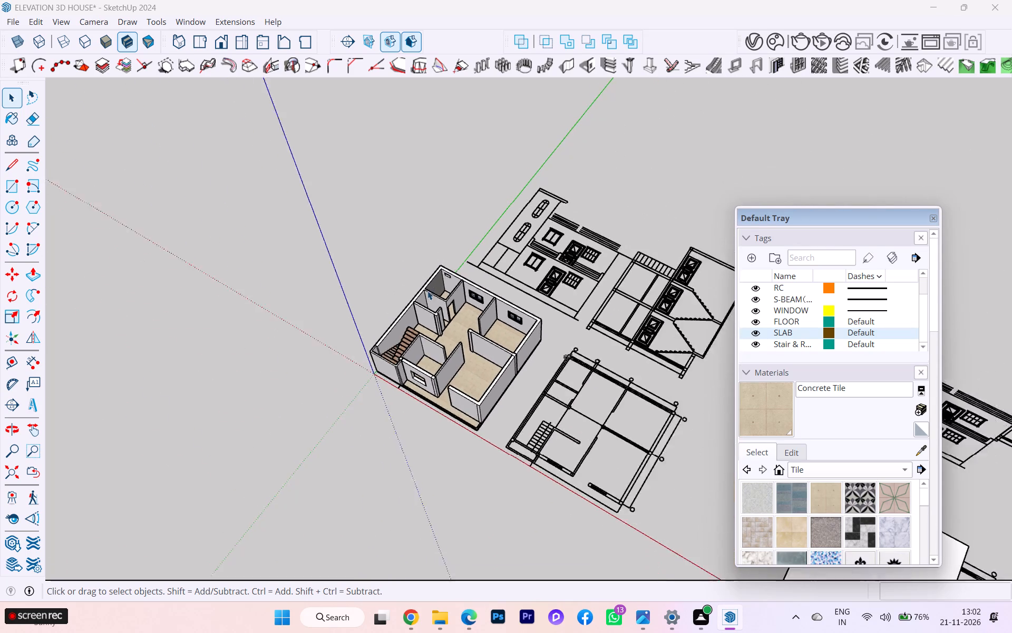
pyautogui.scroll(-2, 427, 291)
pyautogui.scroll(-3, 344, 304)
pyautogui.click(617, 459)
pyautogui.scroll(-1, 462, 447)
pyautogui.moveTo(464, 445); pyautogui.dragTo(632, 414, button='middle')
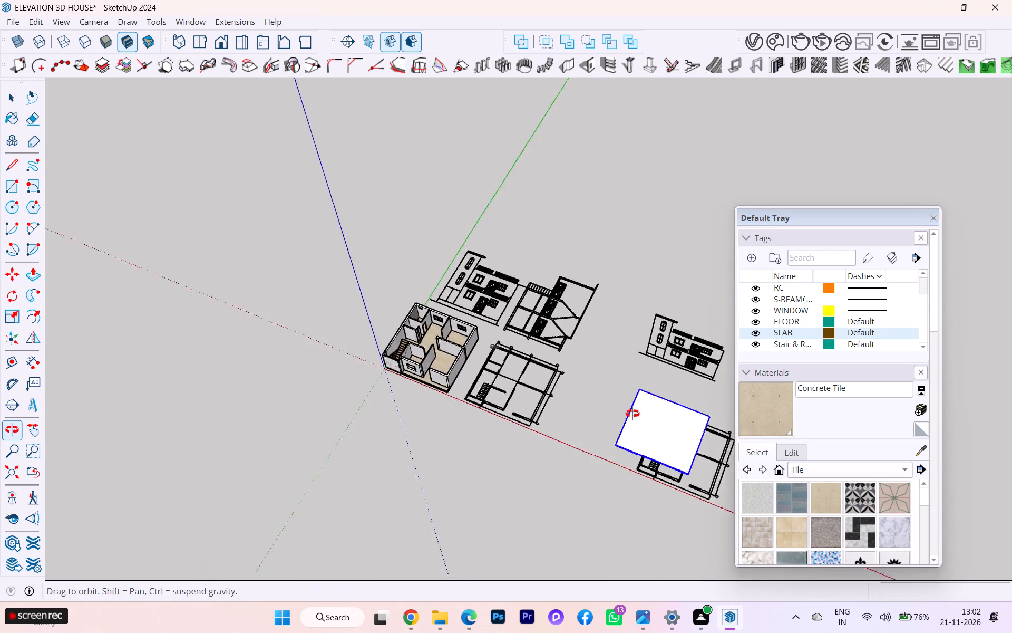
pyautogui.moveTo(632, 414); pyautogui.dragTo(711, 385, button='middle')
pyautogui.scroll(3, 704, 388)
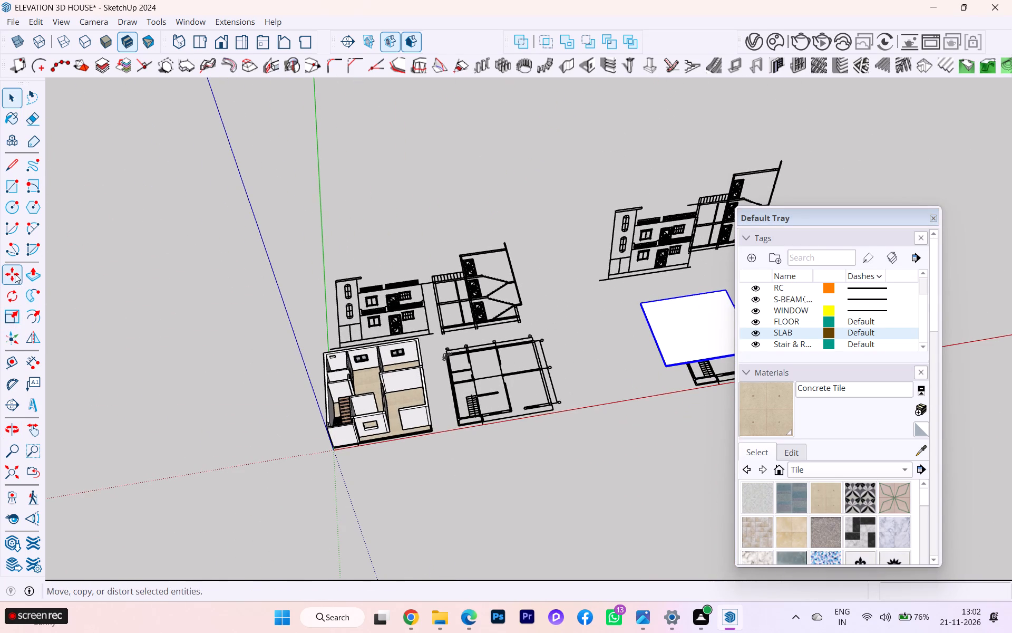
pyautogui.click(13, 271)
pyautogui.scroll(5, 573, 382)
pyautogui.scroll(2, 706, 352)
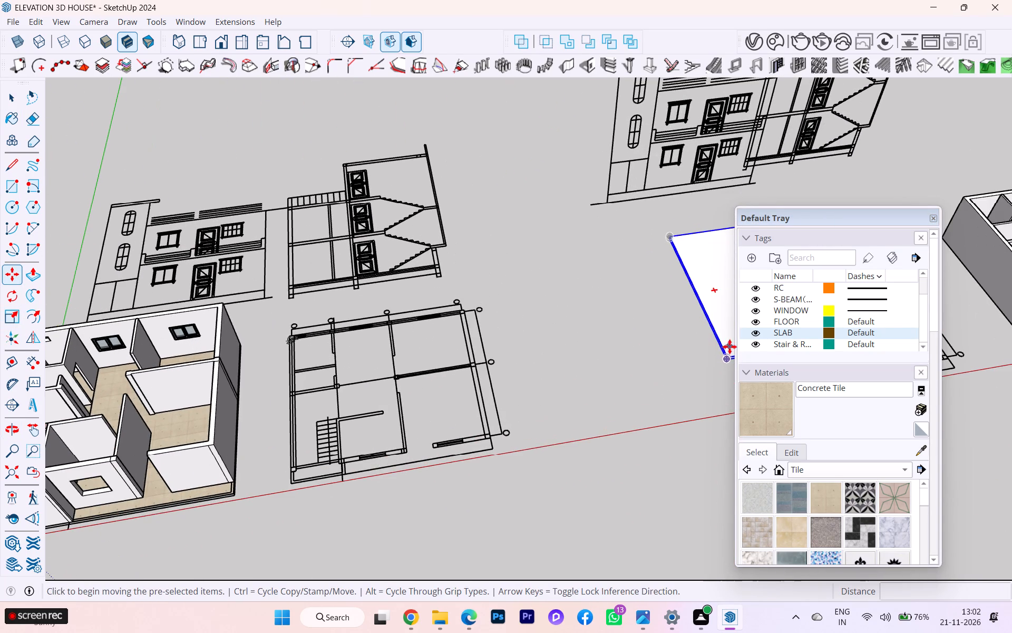
pyautogui.click(731, 358)
pyautogui.scroll(-3, 652, 357)
pyautogui.scroll(2, 657, 359)
pyautogui.scroll(-3, 658, 359)
pyautogui.scroll(1, 378, 397)
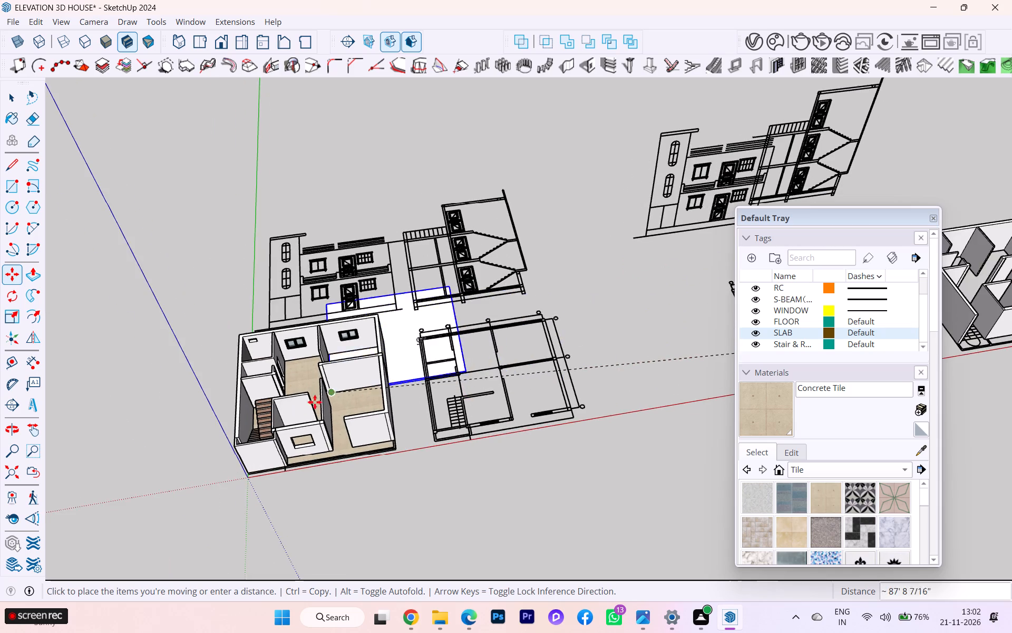
pyautogui.scroll(8, 281, 417)
pyautogui.scroll(6, 204, 467)
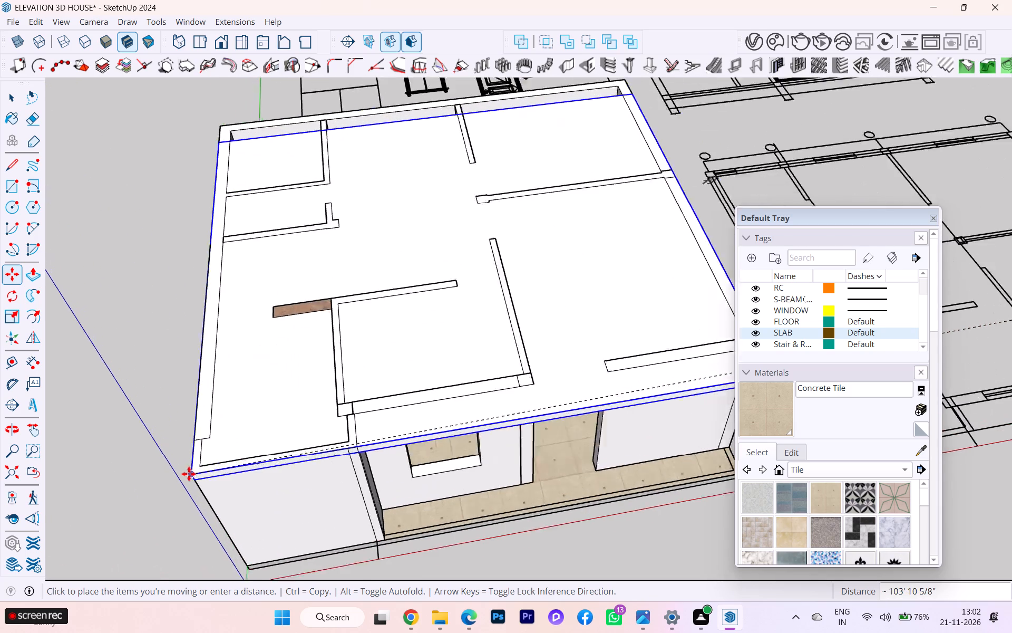
pyautogui.scroll(1, 189, 474)
pyautogui.click(185, 468)
# Shift the slab about 1 7/8" so its lower front corner meets the top corner of the outer wall exactly.
pyautogui.scroll(1, 180, 484)
pyautogui.scroll(-1, 180, 484)
pyautogui.scroll(1, 180, 484)
pyautogui.scroll(-1, 180, 484)
pyautogui.scroll(3, 180, 484)
pyautogui.scroll(-1, 187, 467)
pyautogui.scroll(1, 187, 467)
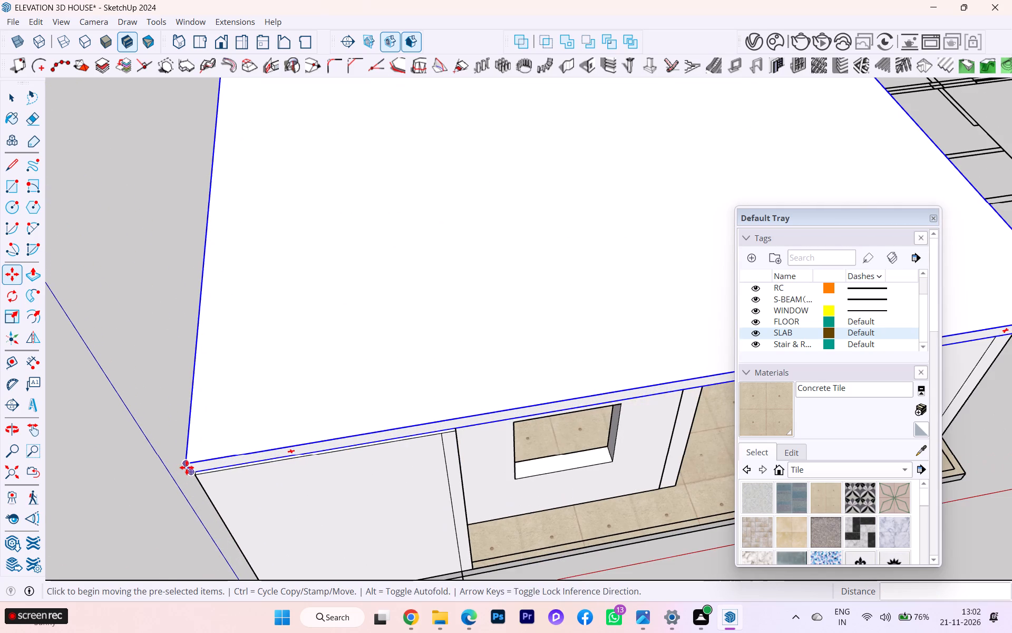
pyautogui.moveTo(178, 350); pyautogui.dragTo(226, 263, button='middle')
pyautogui.scroll(12, 247, 314)
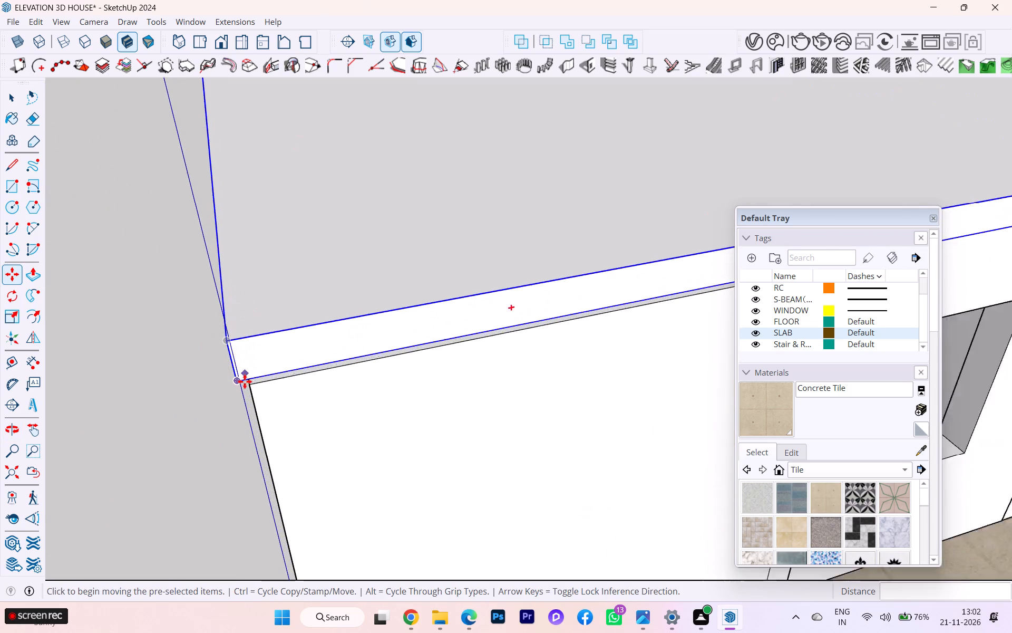
pyautogui.scroll(1, 245, 381)
pyautogui.click(235, 381)
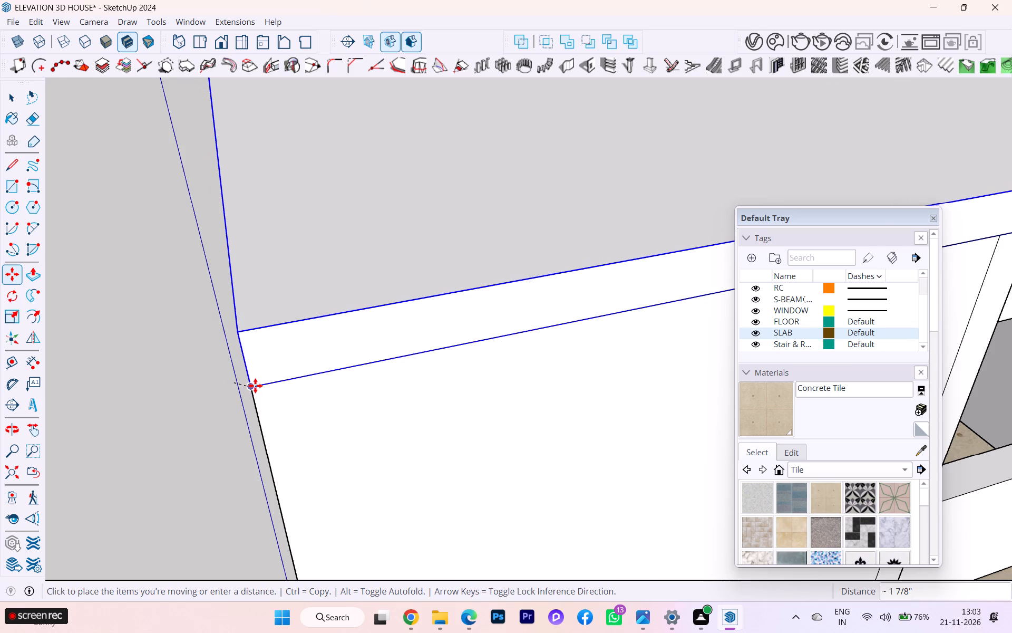
pyautogui.click(255, 388)
pyautogui.click(18, 104)
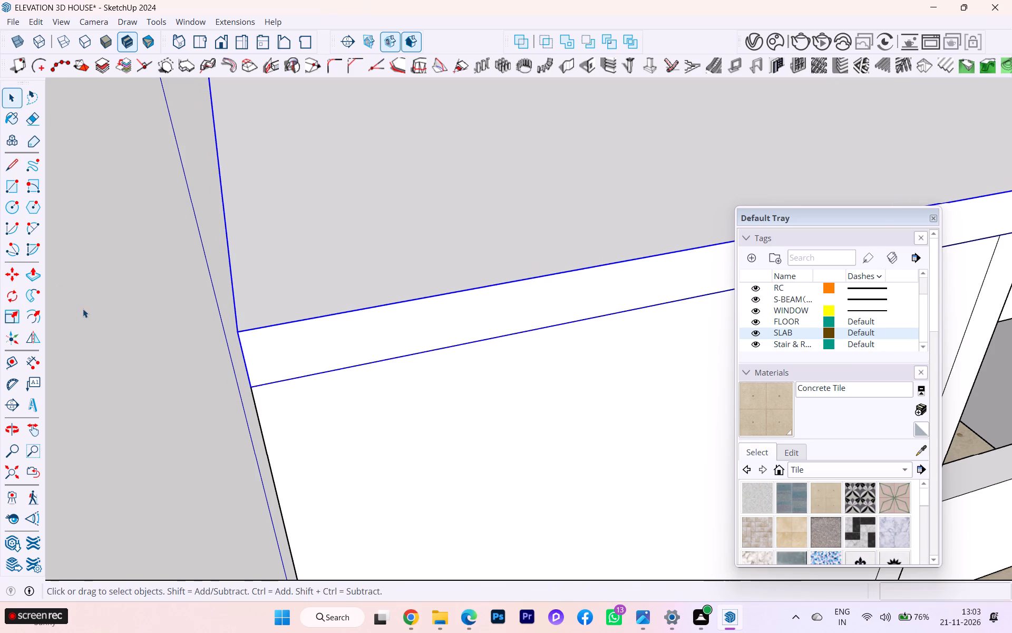
pyautogui.click(83, 309)
# Hide the roof slab above the house walls.
pyautogui.scroll(-6, 227, 359)
pyautogui.click(306, 349)
pyautogui.scroll(-3, 309, 347)
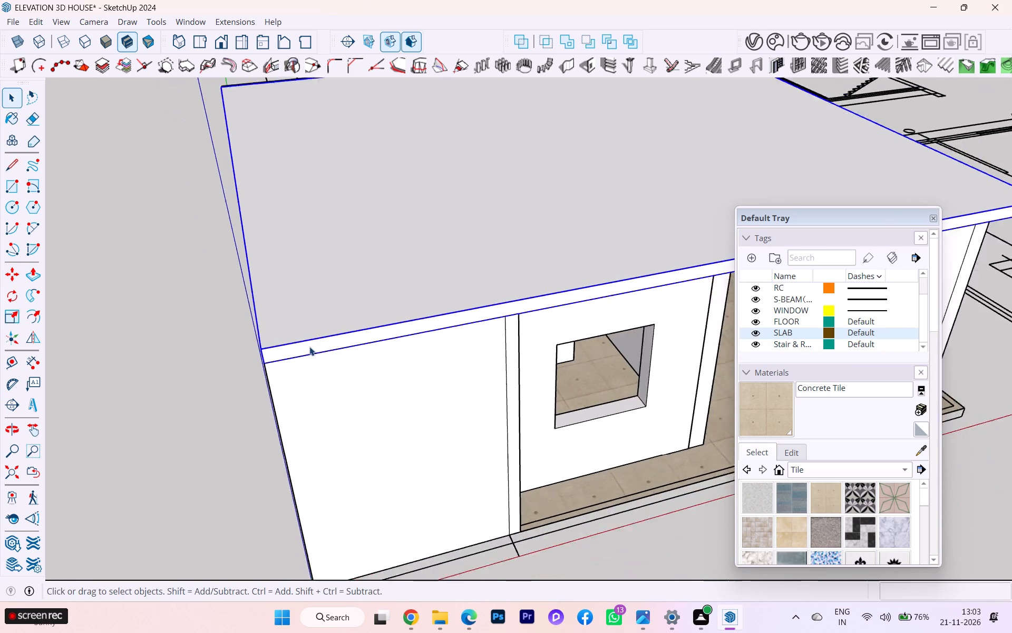
pyautogui.scroll(-9, 309, 347)
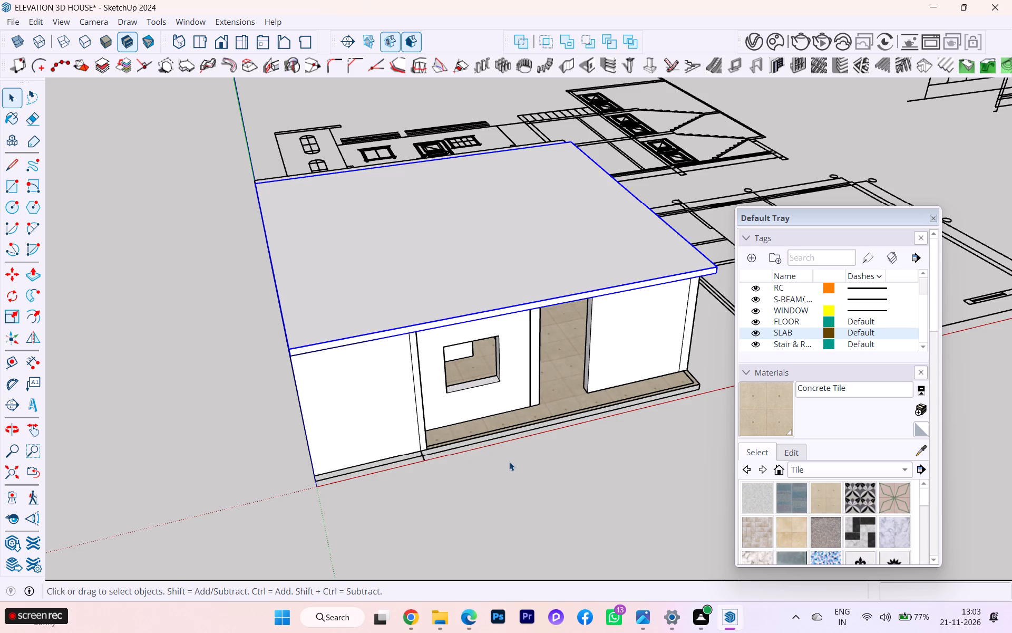
pyautogui.rightClick(364, 271)
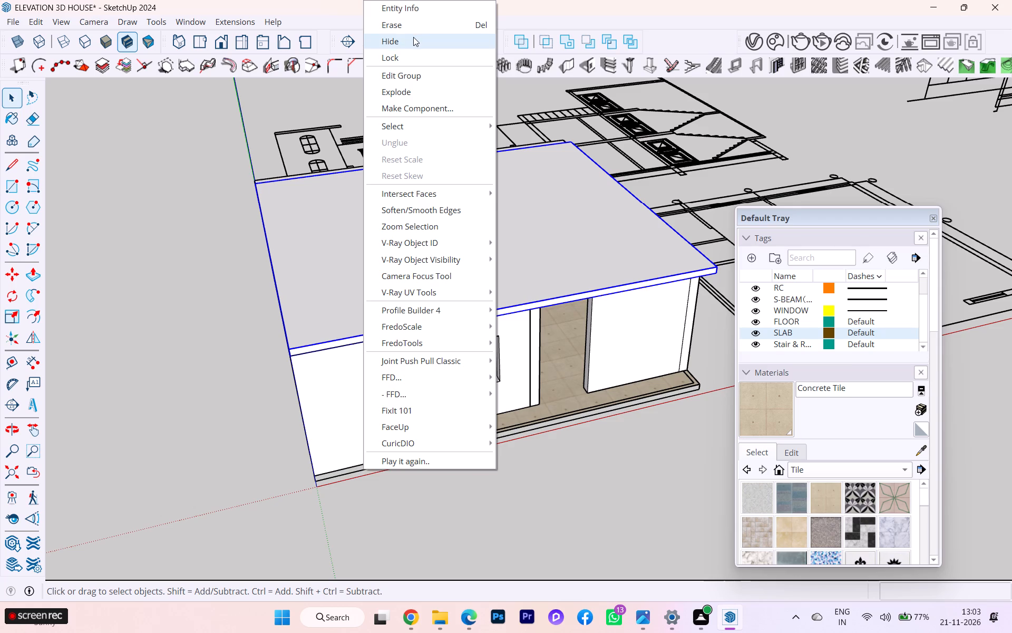
pyautogui.click(413, 39)
# Examine the open ground-floor rooms, staircase and windows of the house from above.
pyautogui.scroll(-2, 360, 351)
pyautogui.scroll(-3, 333, 413)
pyautogui.moveTo(329, 430); pyautogui.dragTo(330, 437, button='middle')
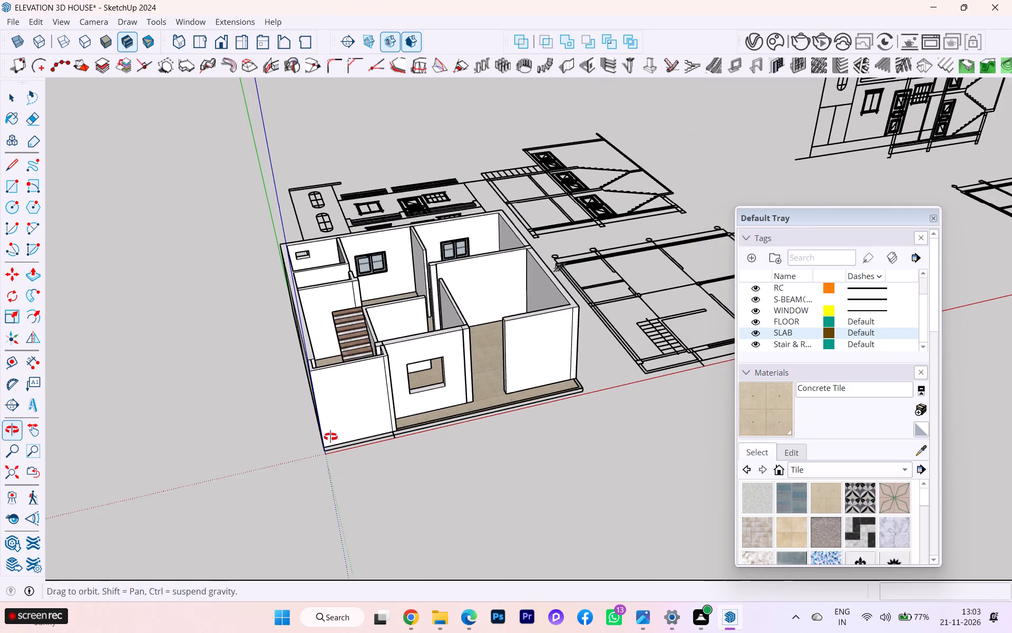
pyautogui.moveTo(330, 437); pyautogui.dragTo(320, 534, button='middle')
pyautogui.scroll(4, 376, 225)
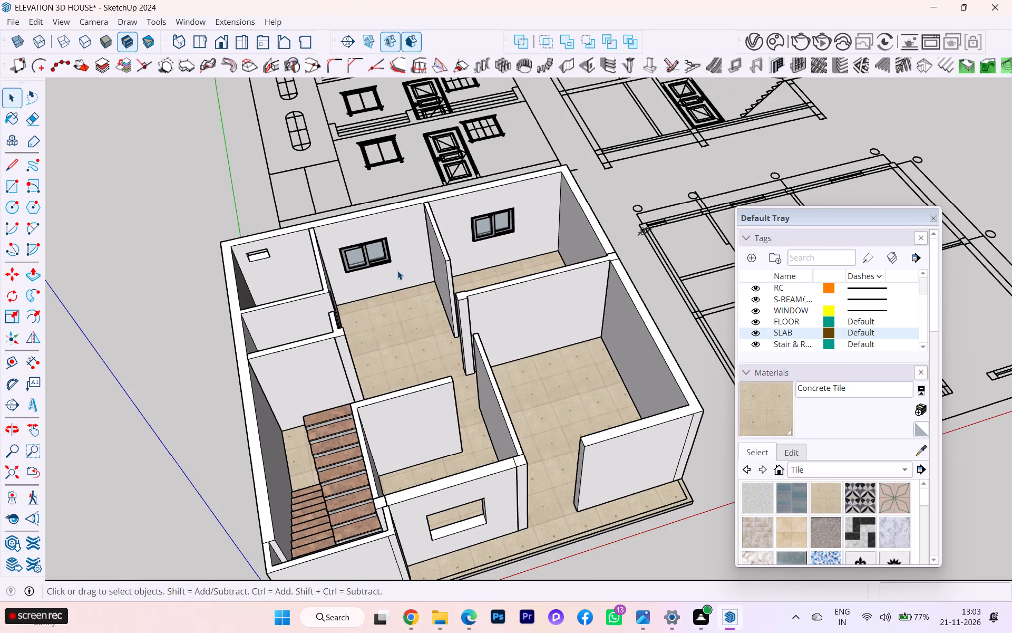
pyautogui.scroll(-1, 395, 273)
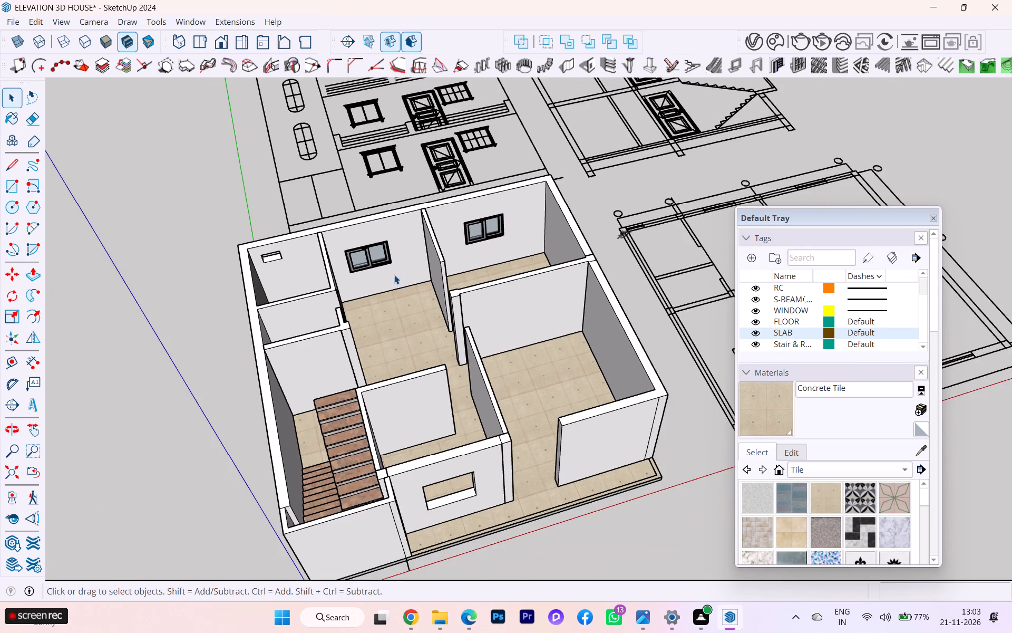
pyautogui.scroll(-2, 394, 275)
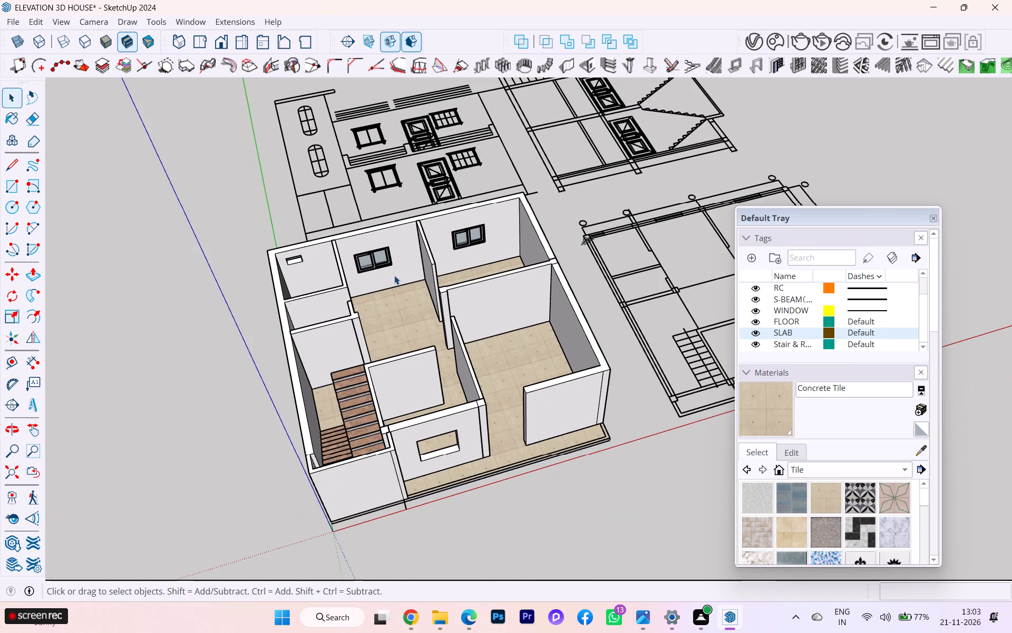
pyautogui.scroll(-2, 394, 287)
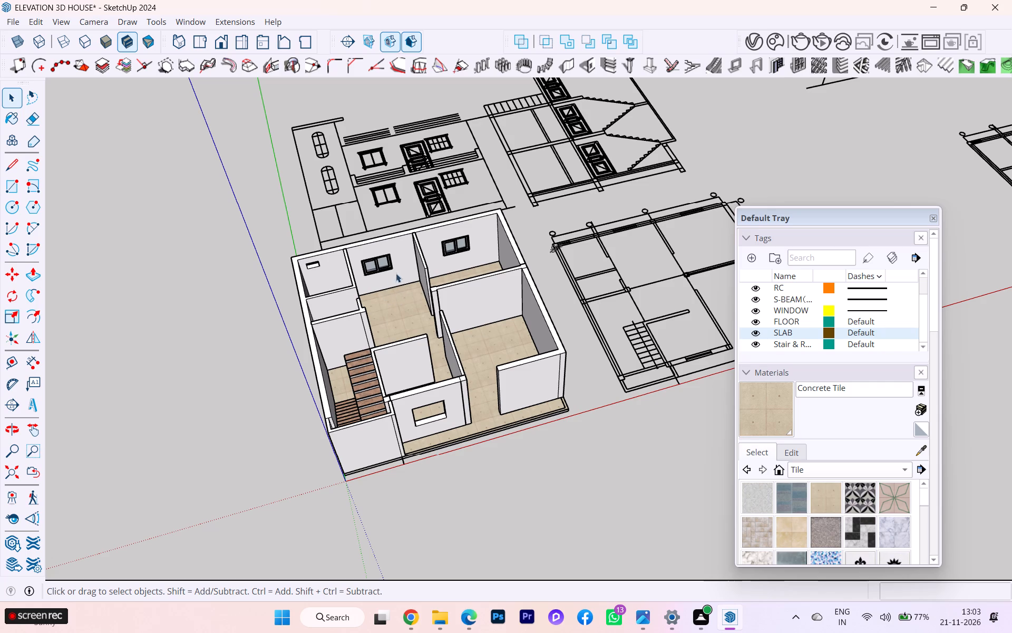
pyautogui.scroll(-2, 377, 308)
pyautogui.moveTo(462, 305); pyautogui.dragTo(370, 332, button='middle')
# Examine the room layout, door openings and rear windows more closely from the front of the house.
pyautogui.scroll(4, 489, 253)
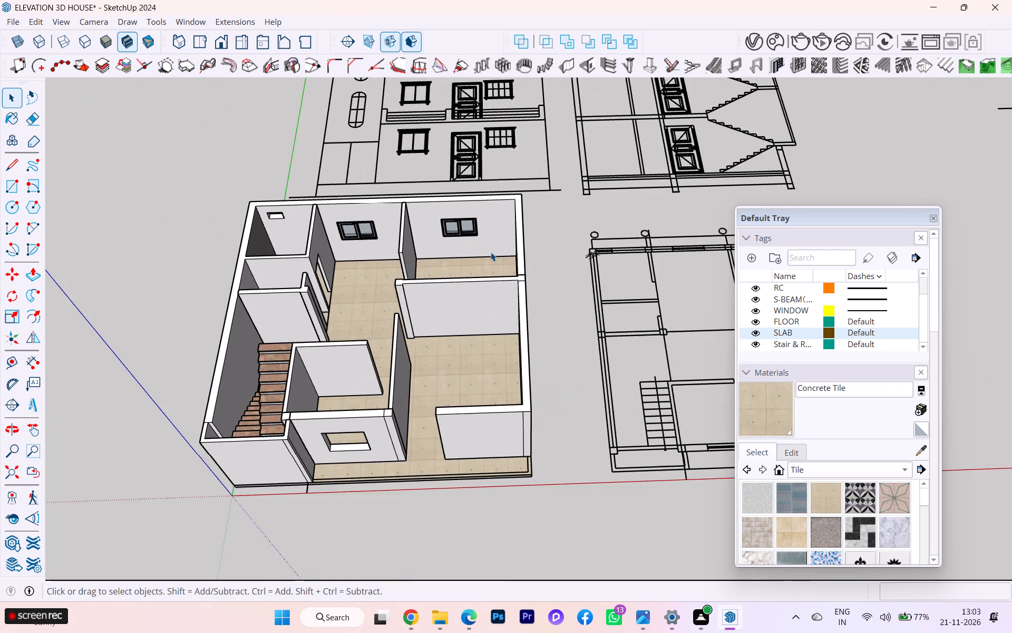
pyautogui.scroll(2, 491, 252)
pyautogui.scroll(-3, 483, 259)
pyautogui.scroll(3, 222, 232)
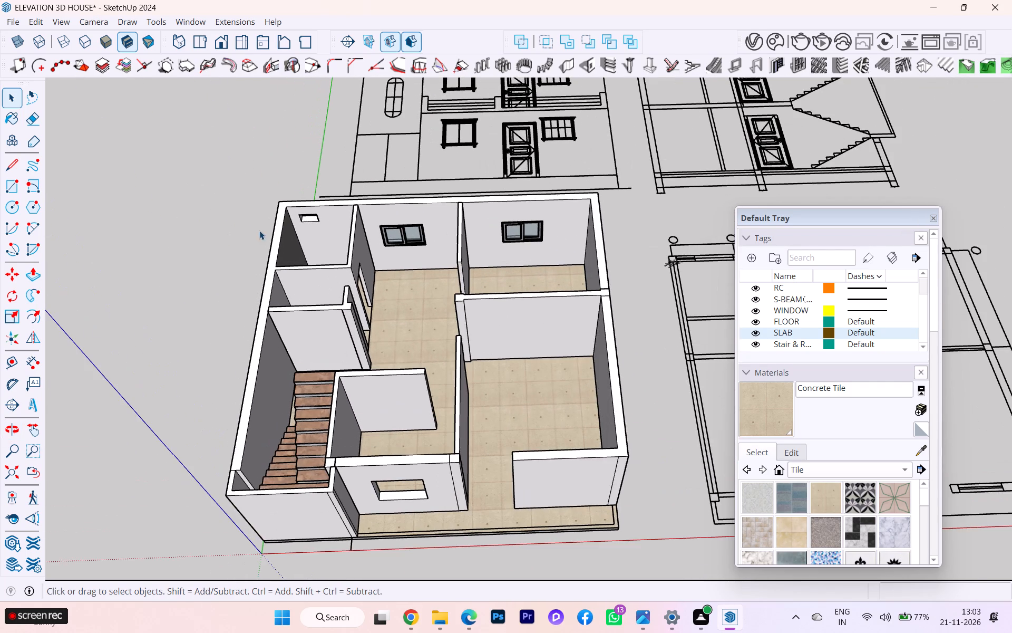
pyautogui.scroll(-3, 283, 237)
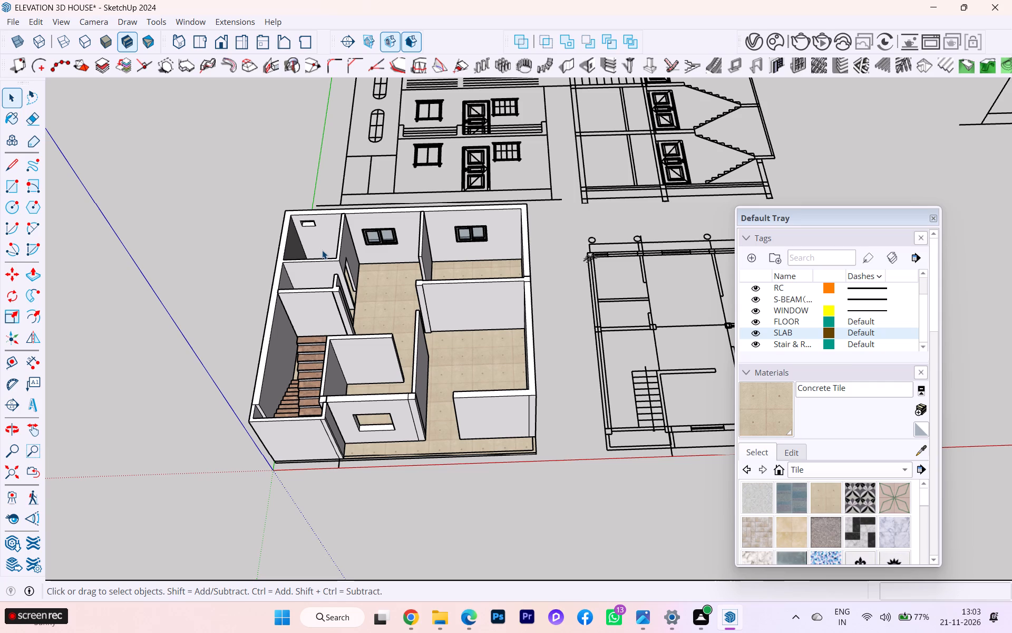
pyautogui.scroll(2, 344, 264)
pyautogui.scroll(3, 417, 251)
pyautogui.scroll(-3, 422, 254)
pyautogui.moveTo(423, 274); pyautogui.dragTo(421, 282, button='middle')
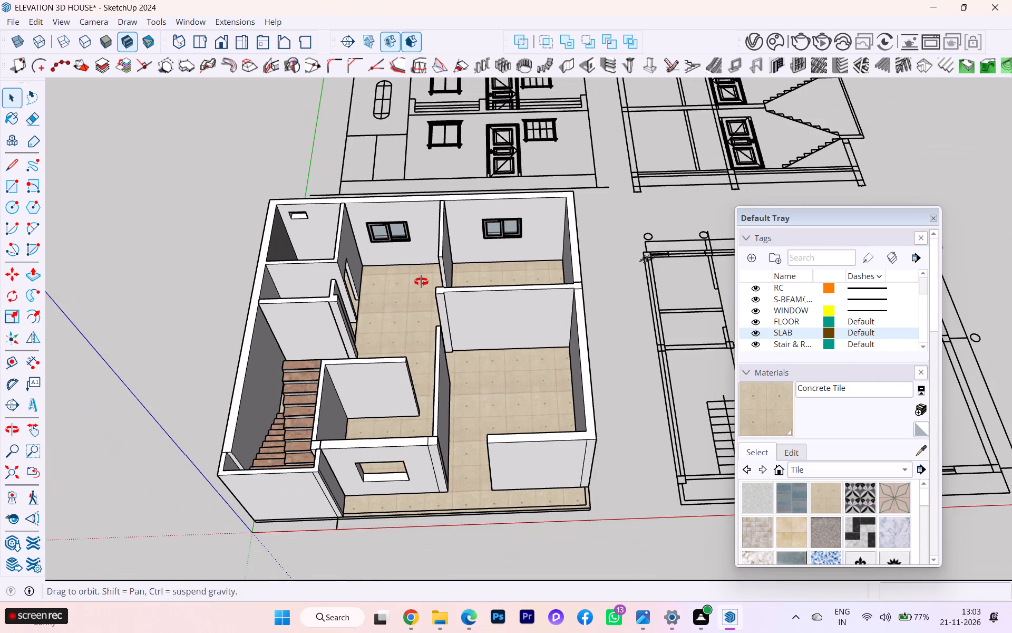
pyautogui.moveTo(421, 282); pyautogui.dragTo(419, 286, button='middle')
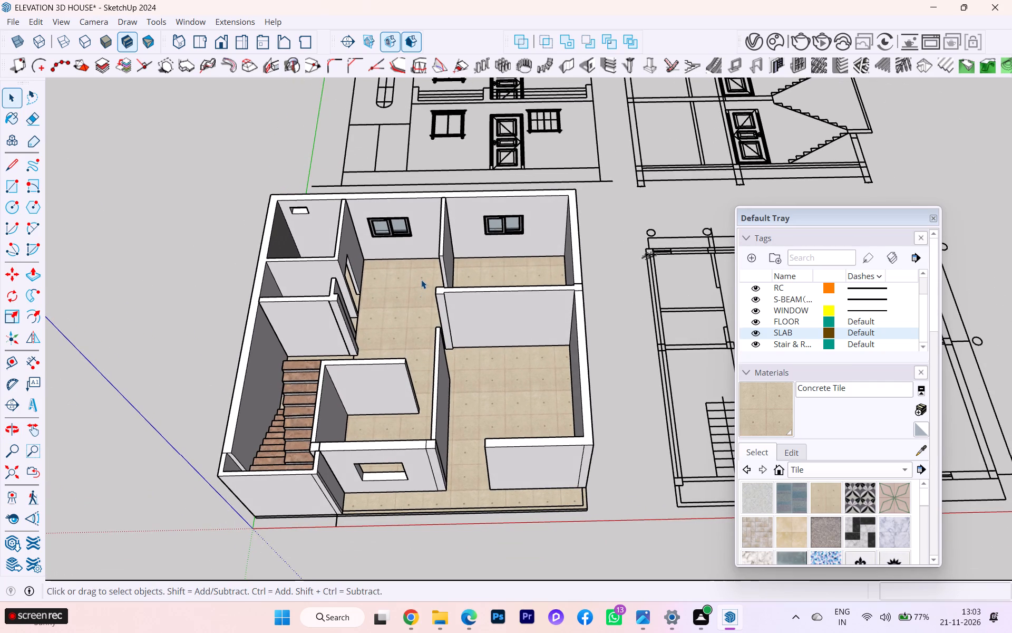
pyautogui.scroll(2, 421, 279)
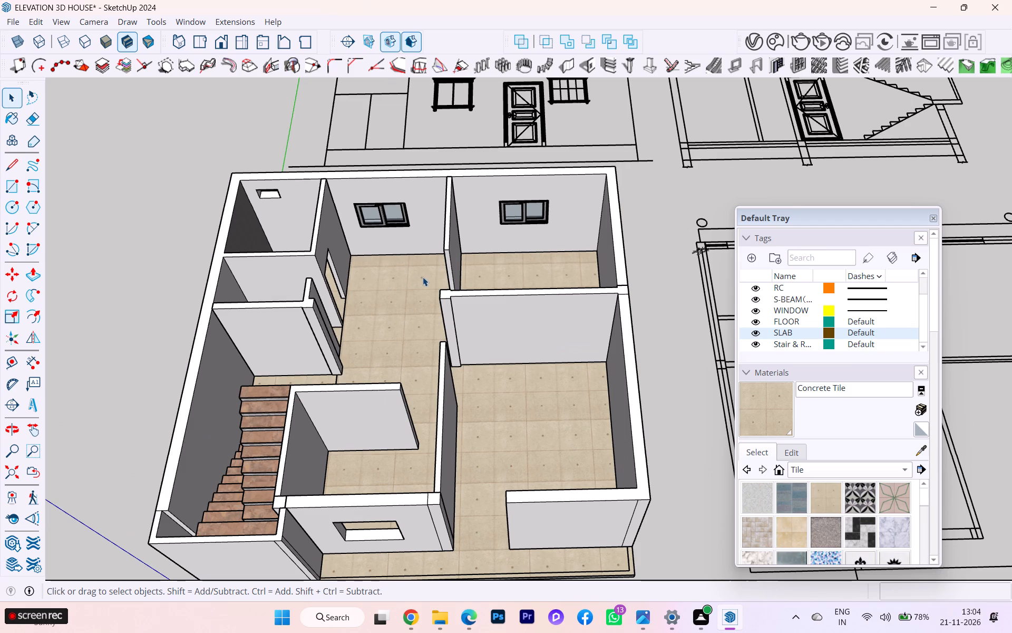
pyautogui.scroll(-3, 426, 282)
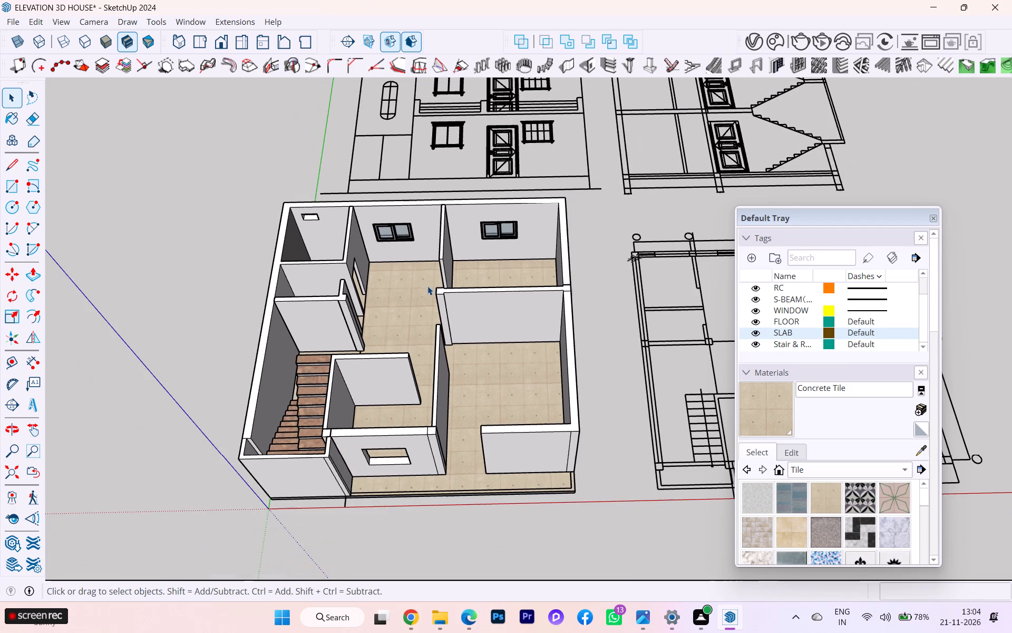
pyautogui.scroll(4, 367, 221)
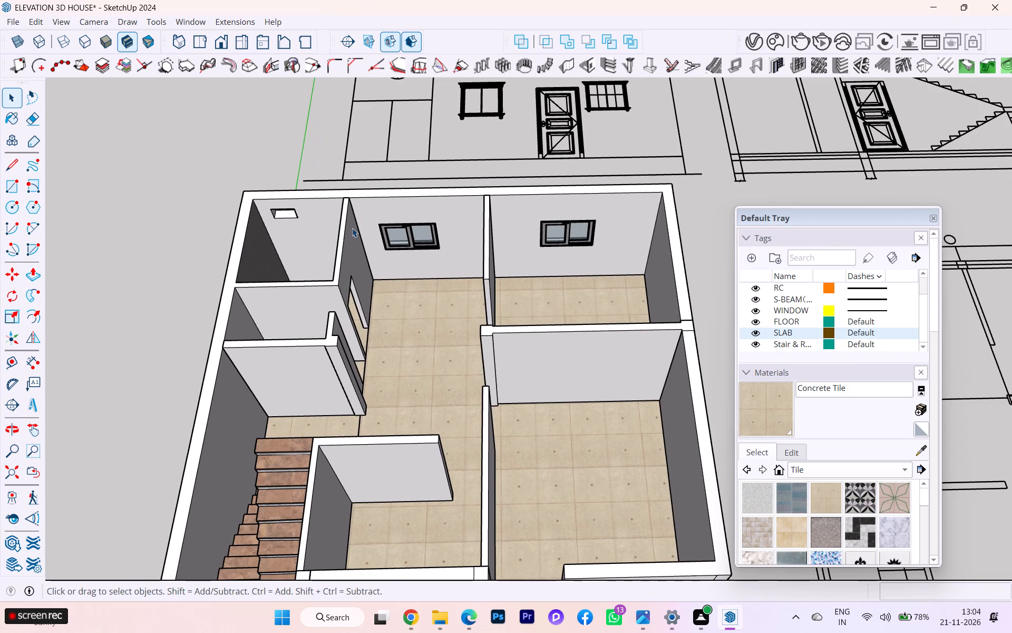
# Open 3D Warehouse and clear the previous WINDOW search term.
pyautogui.click(18, 542)
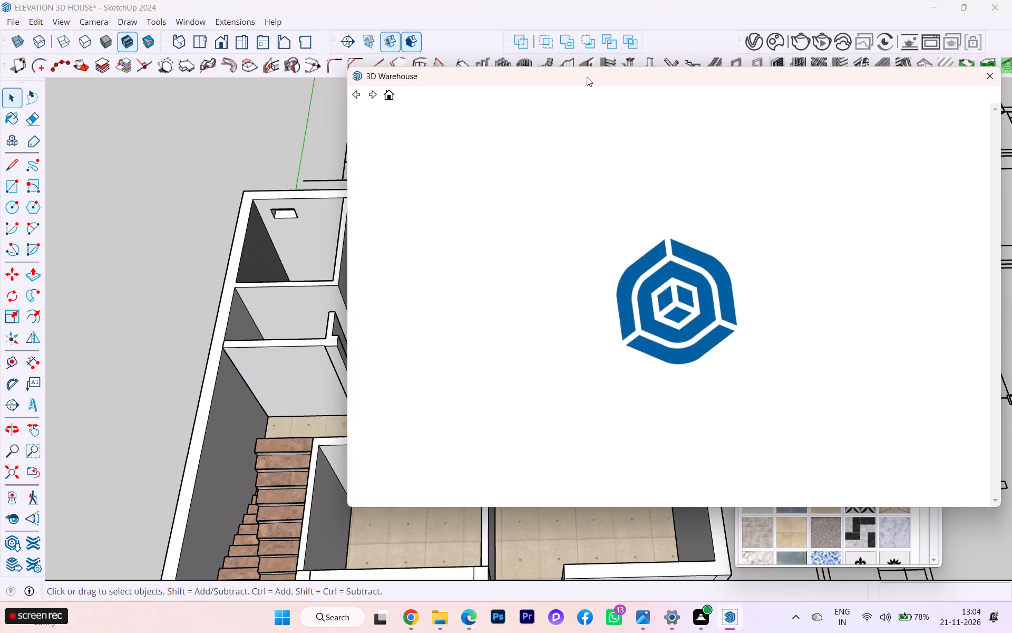
pyautogui.moveTo(586, 78); pyautogui.dragTo(504, 68)
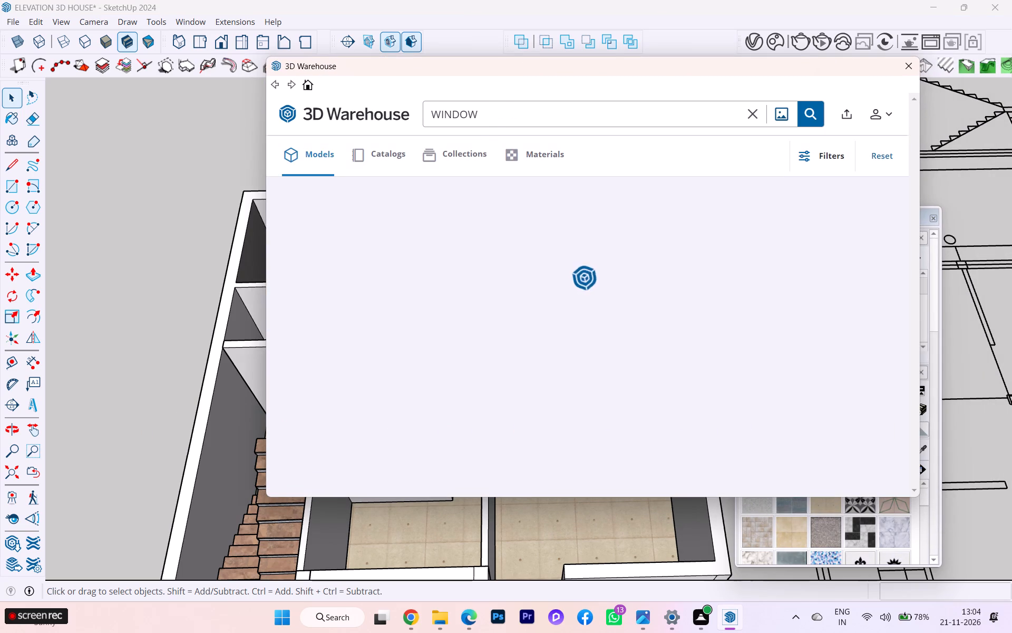
pyautogui.click(753, 108)
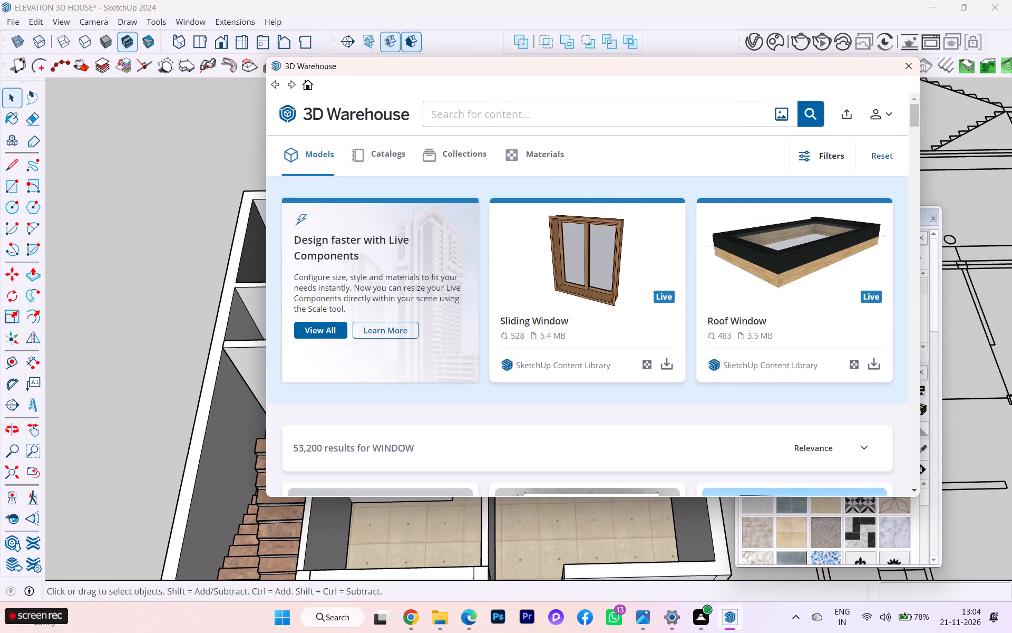
pyautogui.scroll(-2, 585, 124)
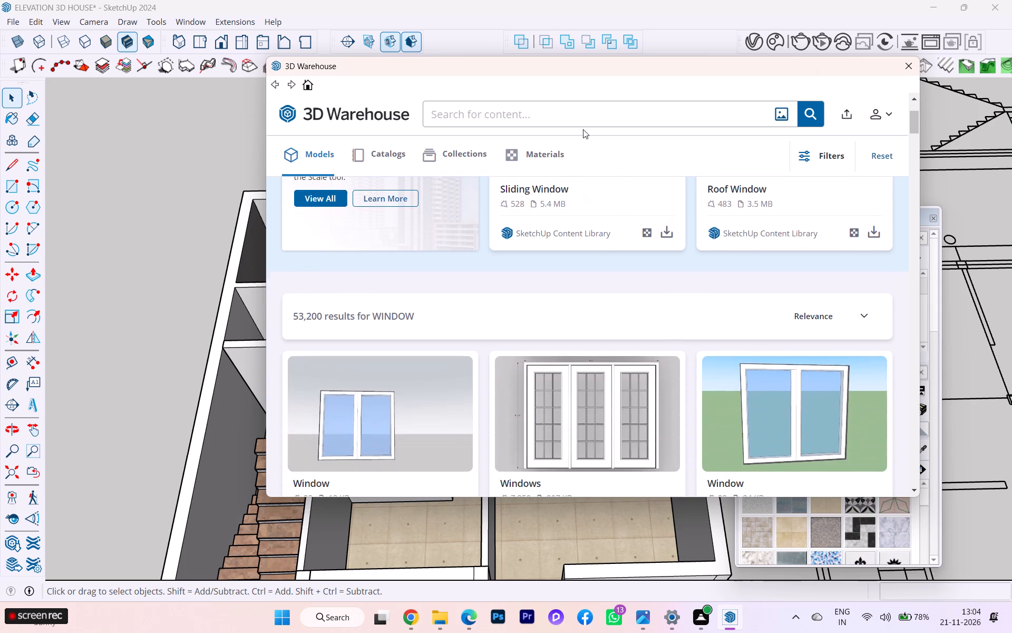
pyautogui.scroll(2, 557, 280)
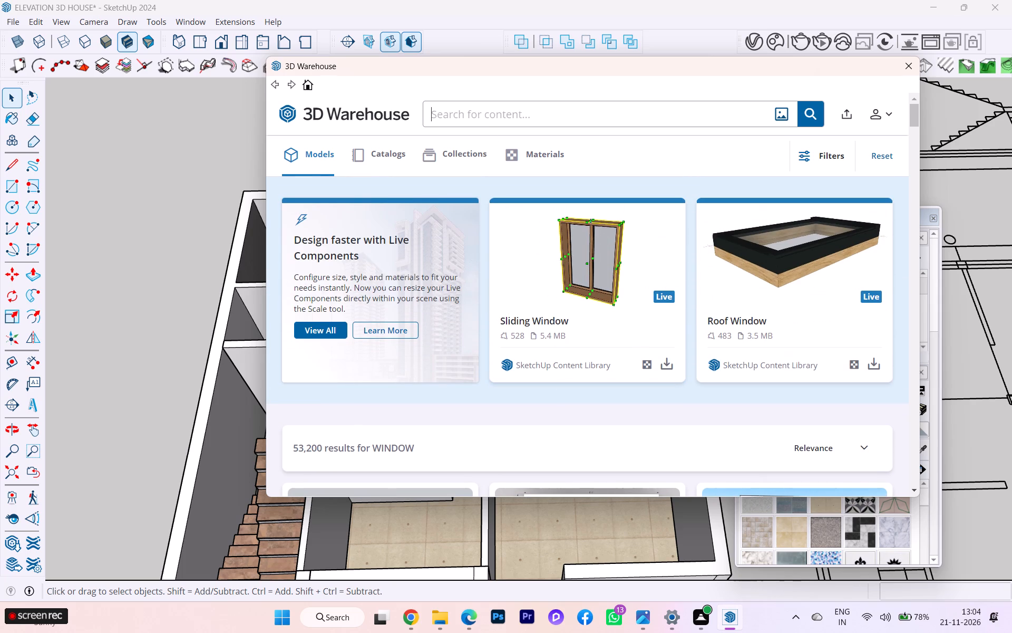
pyautogui.click(485, 117)
# Browse the window models in the 3D Warehouse results and prepare a new search.
pyautogui.scroll(-4, 466, 179)
pyautogui.scroll(-3, 474, 250)
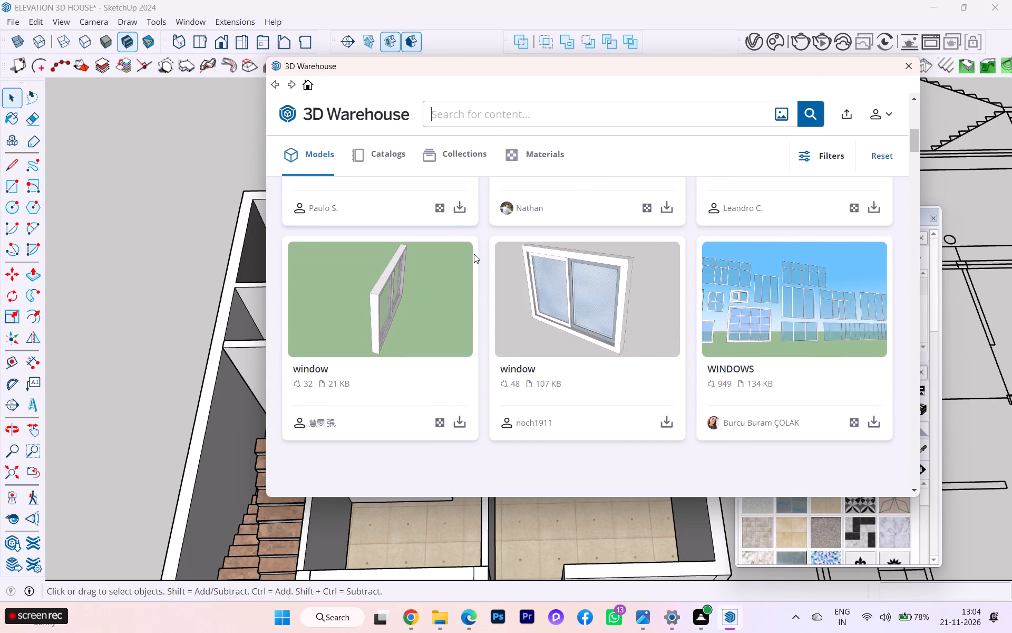
pyautogui.scroll(5, 485, 275)
pyautogui.scroll(-3, 494, 293)
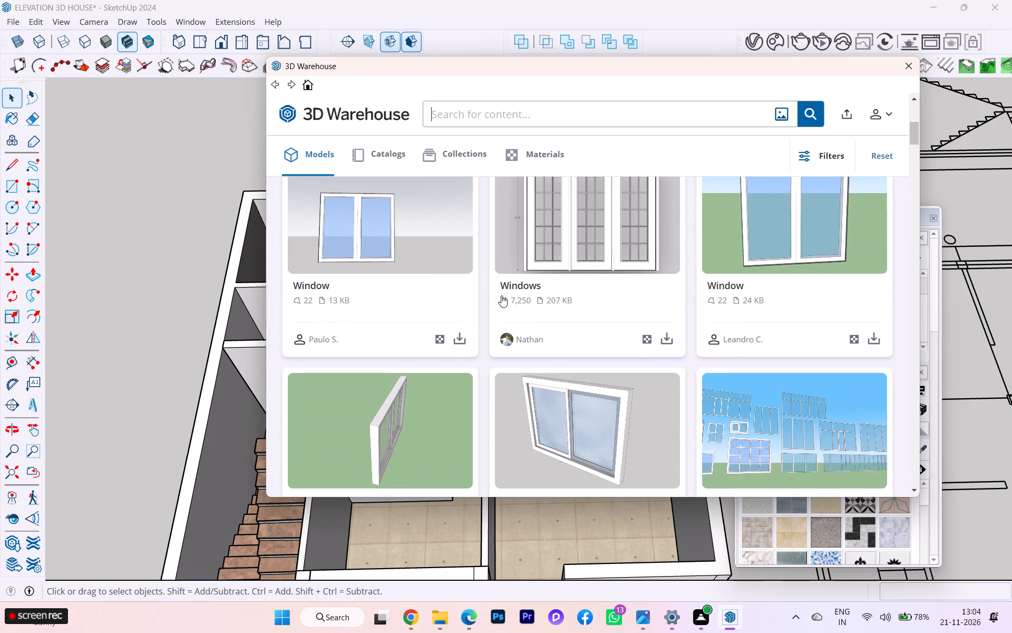
pyautogui.scroll(3, 502, 295)
pyautogui.scroll(-3, 504, 295)
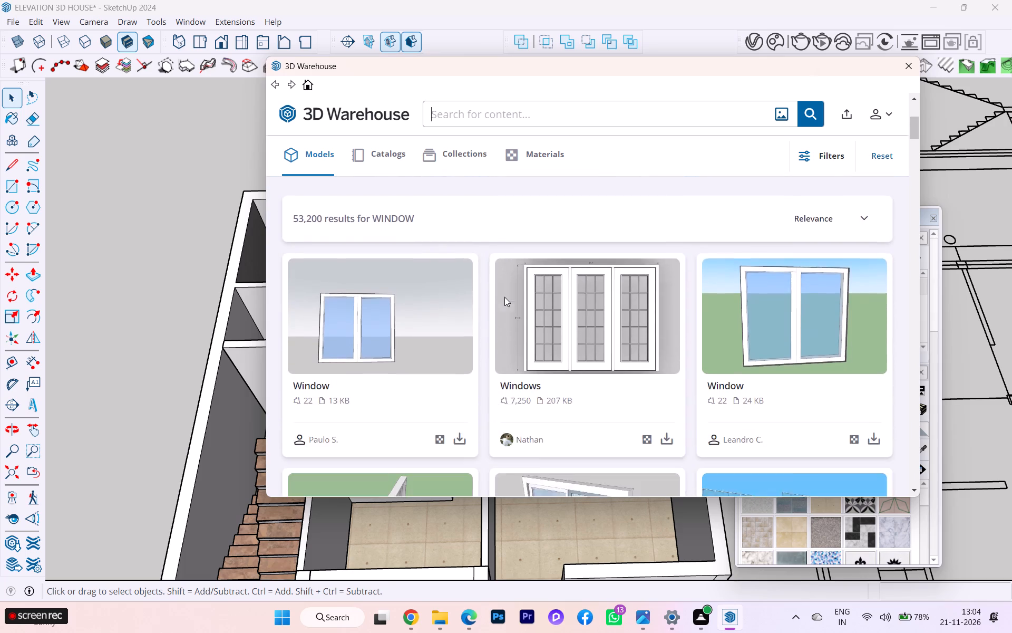
pyautogui.scroll(-4, 498, 302)
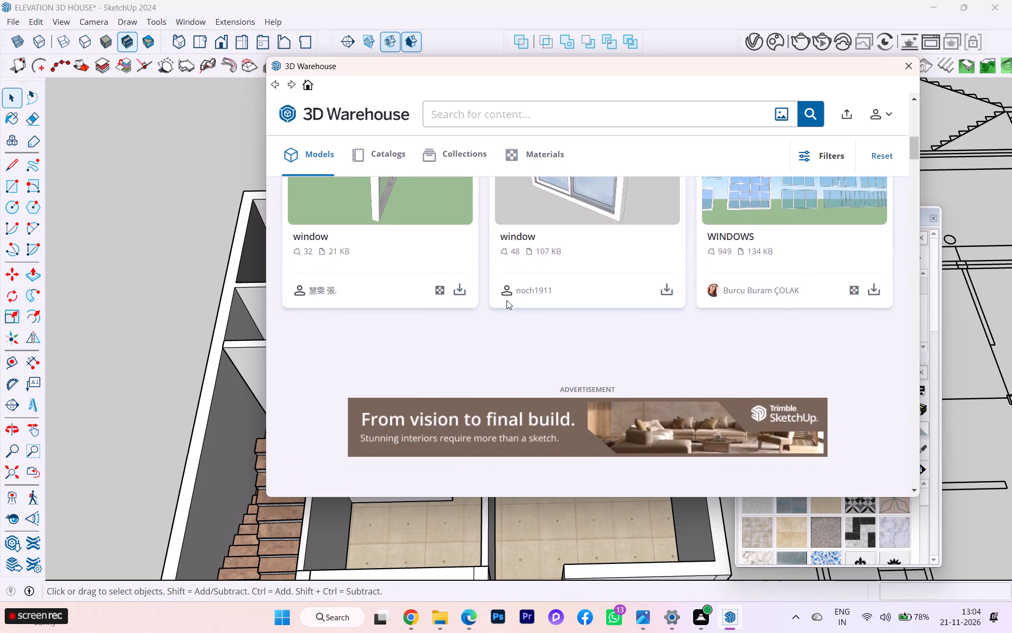
pyautogui.scroll(-7, 507, 301)
pyautogui.scroll(3, 516, 270)
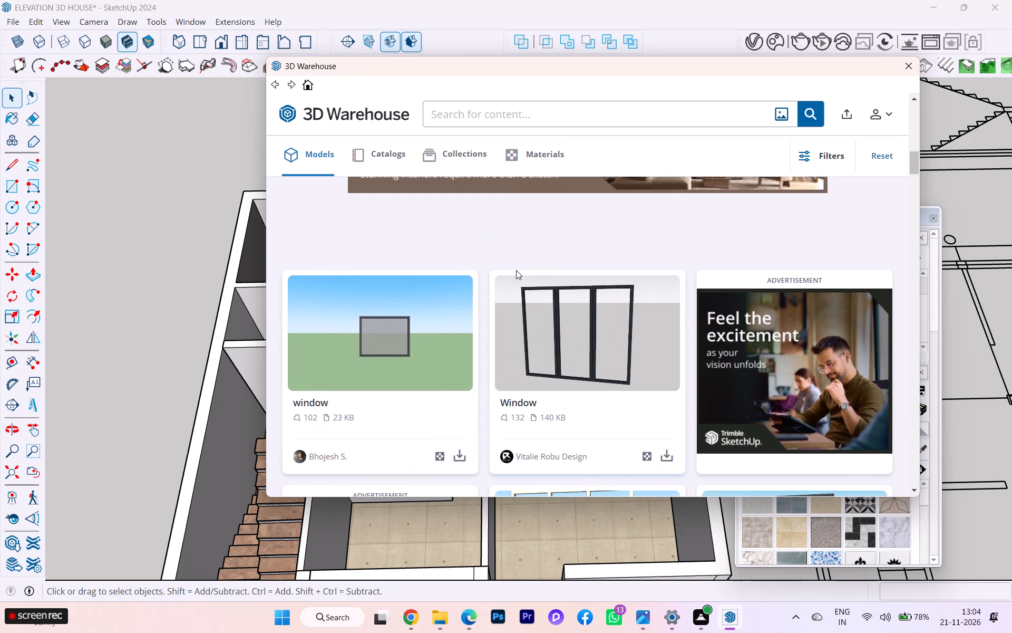
pyautogui.click(467, 116)
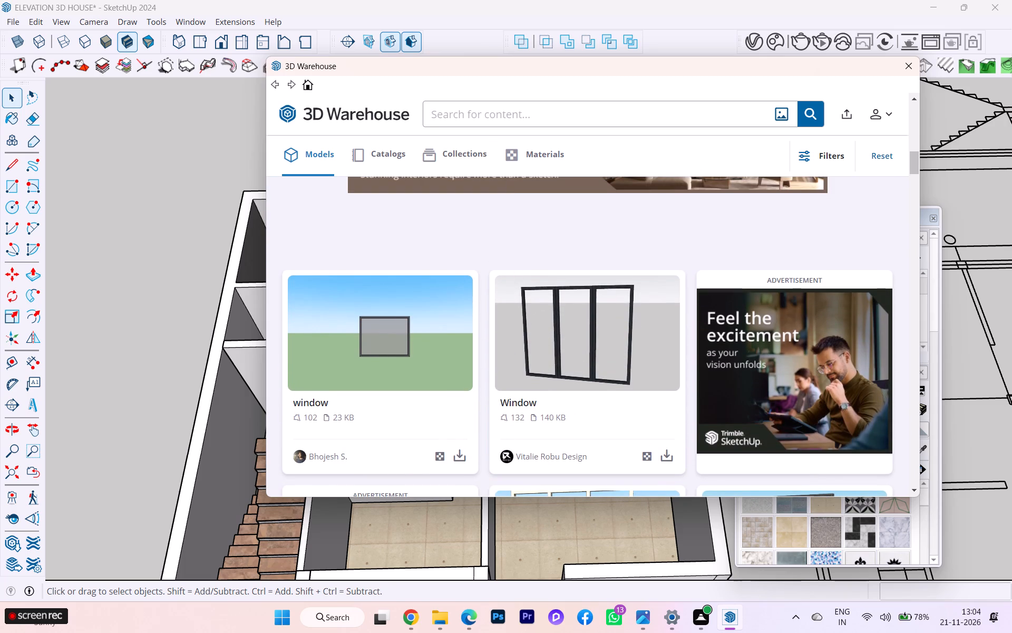